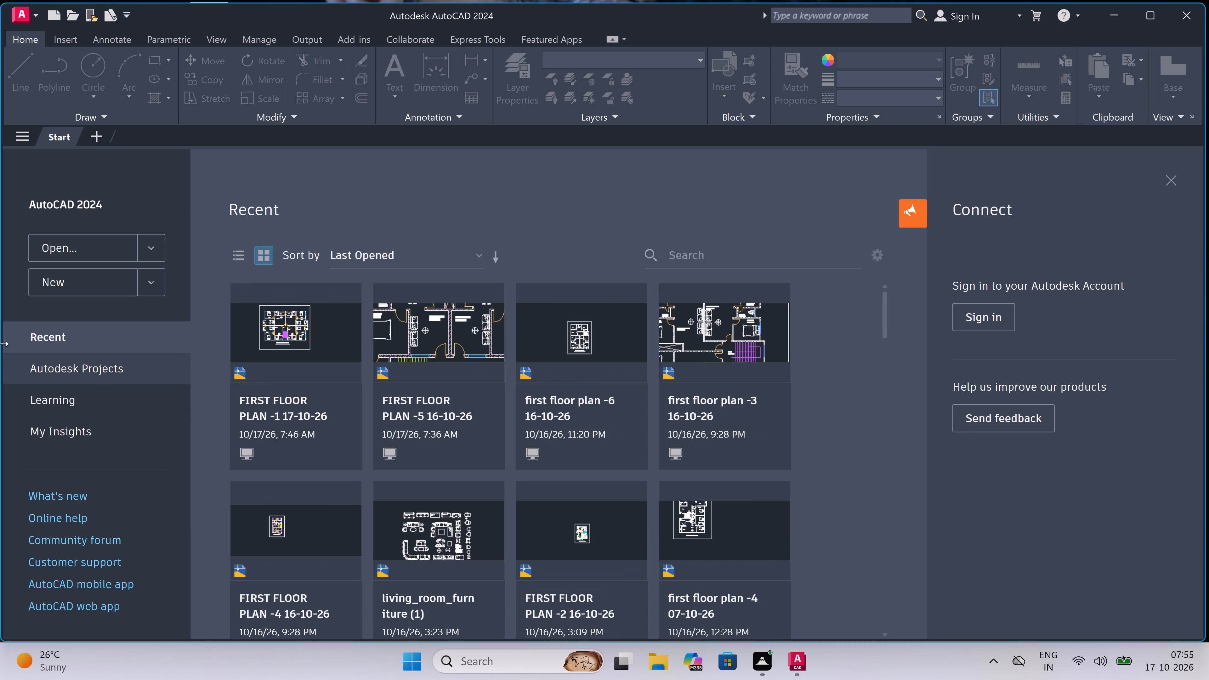
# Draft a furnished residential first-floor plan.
# Create a new blank drawing.
pyautogui.doubleClick(105, 282)
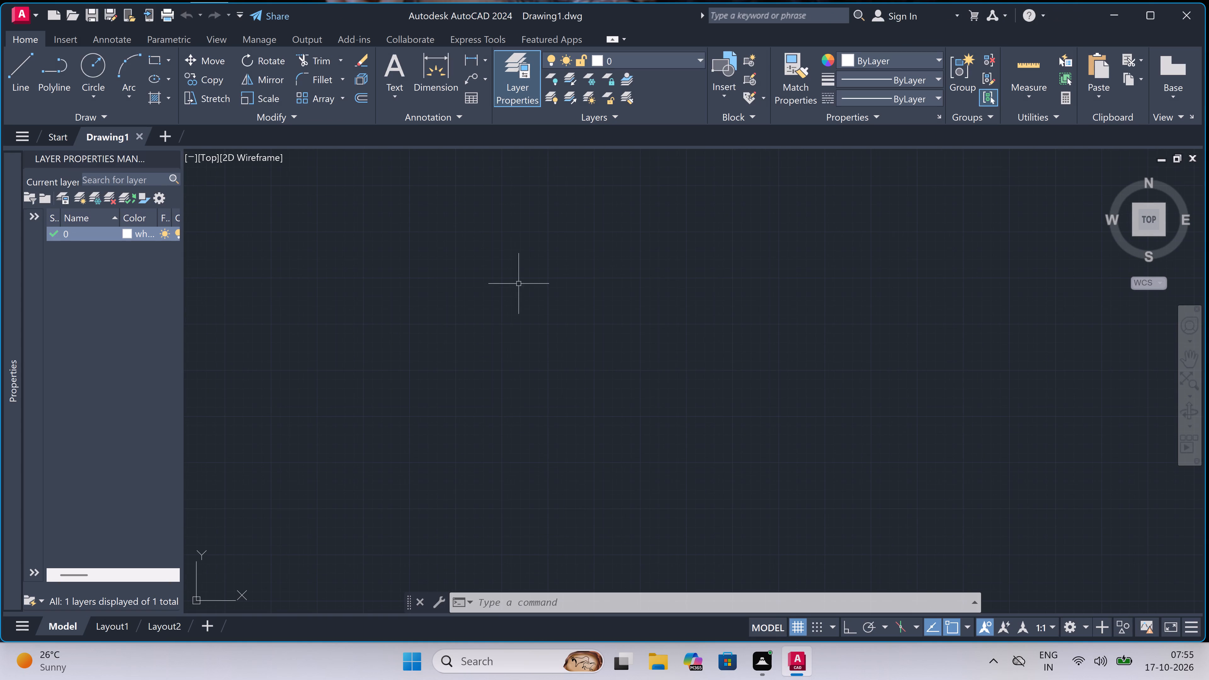
# Configure the drawing units to Engineering length with 0'-0" precision and an insertion scale in inches.
pyautogui.write('un')
pyautogui.press('space')
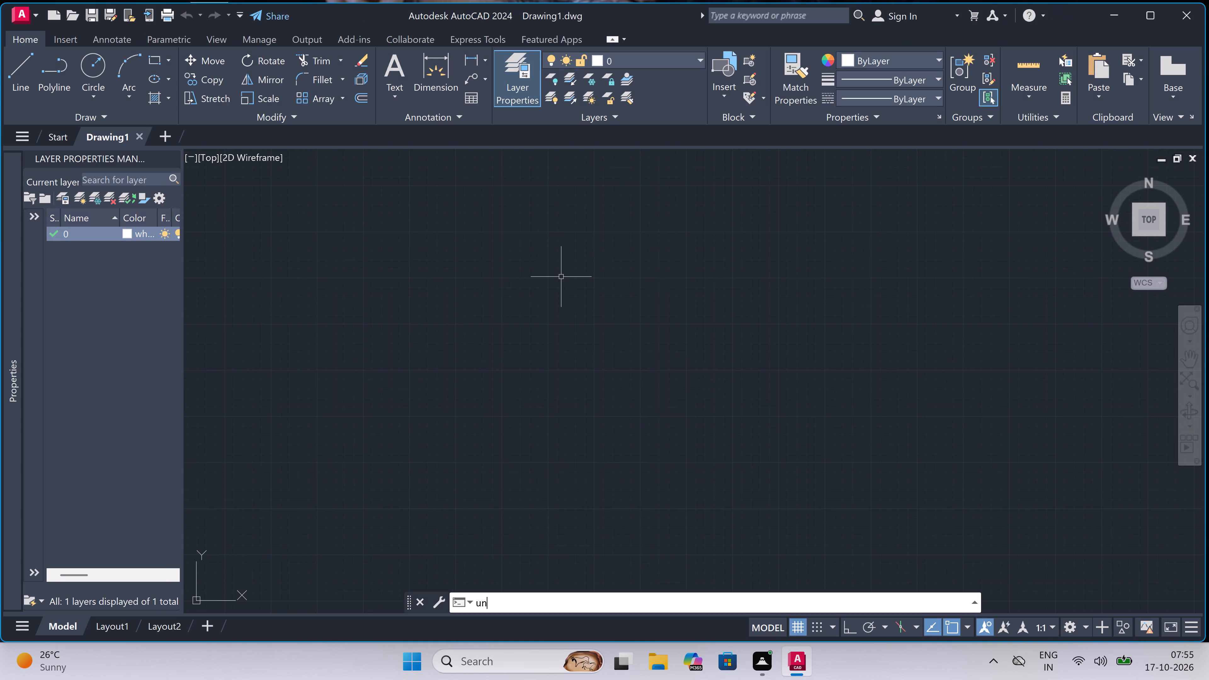
pyautogui.click(548, 219)
pyautogui.click(542, 248)
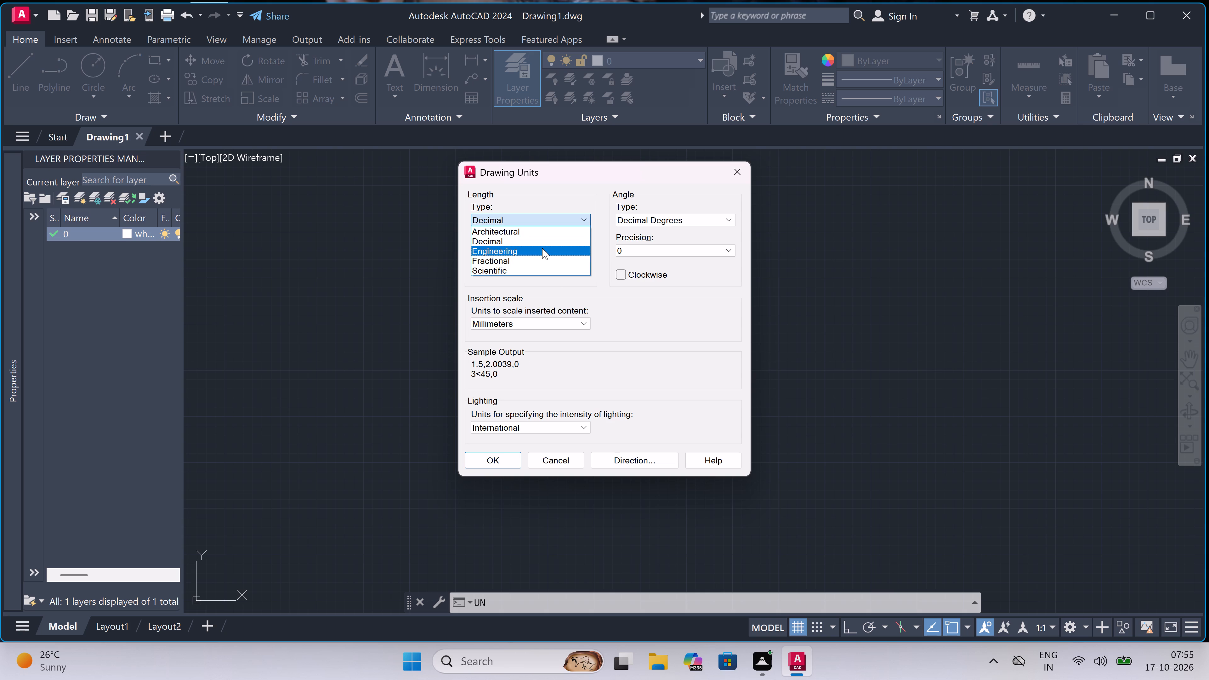
pyautogui.click(530, 254)
pyautogui.click(506, 261)
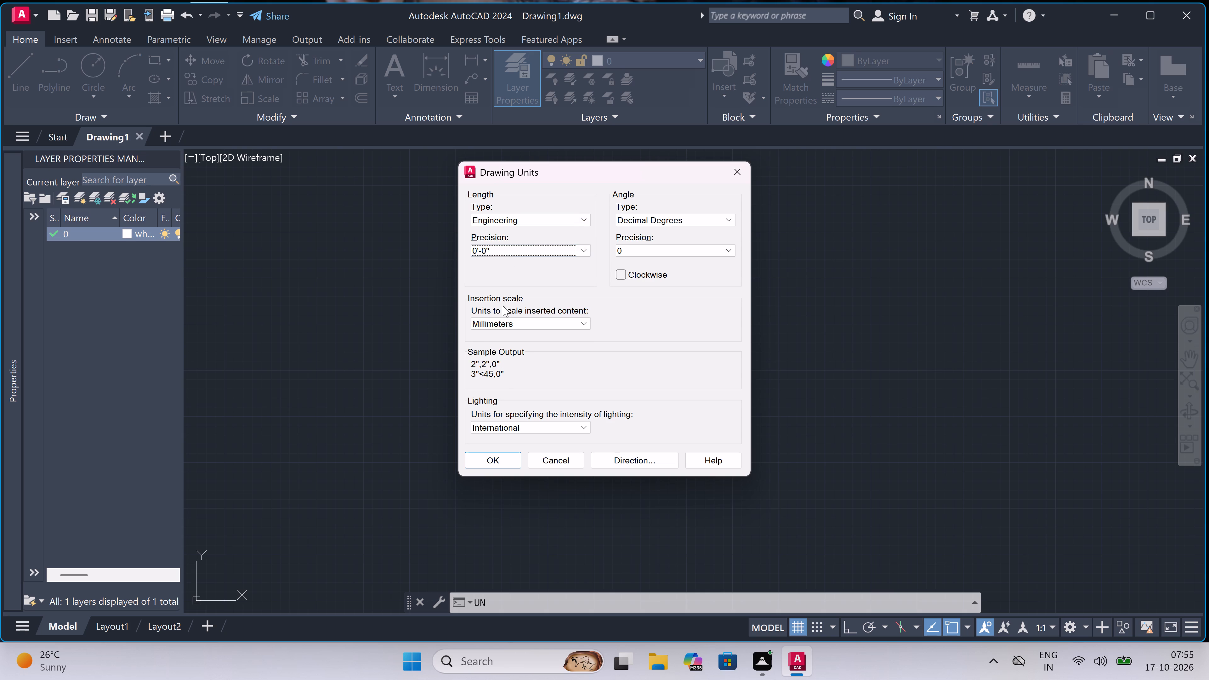
pyautogui.click(499, 322)
pyautogui.click(504, 343)
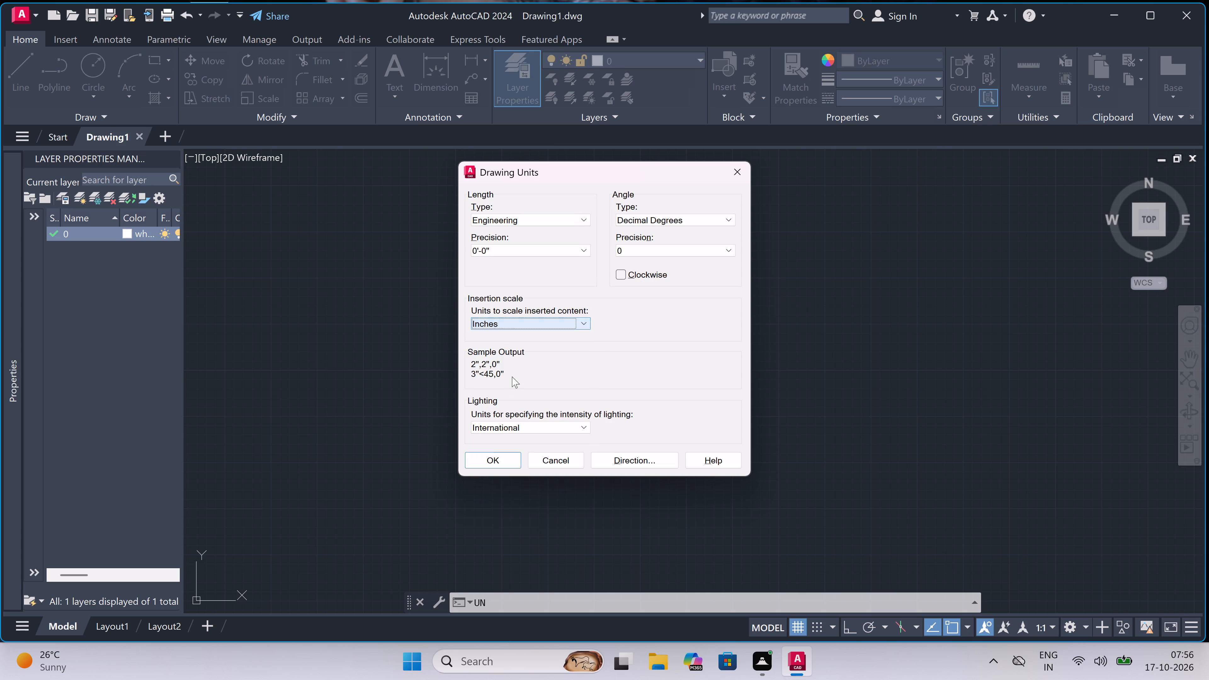
pyautogui.click(486, 455)
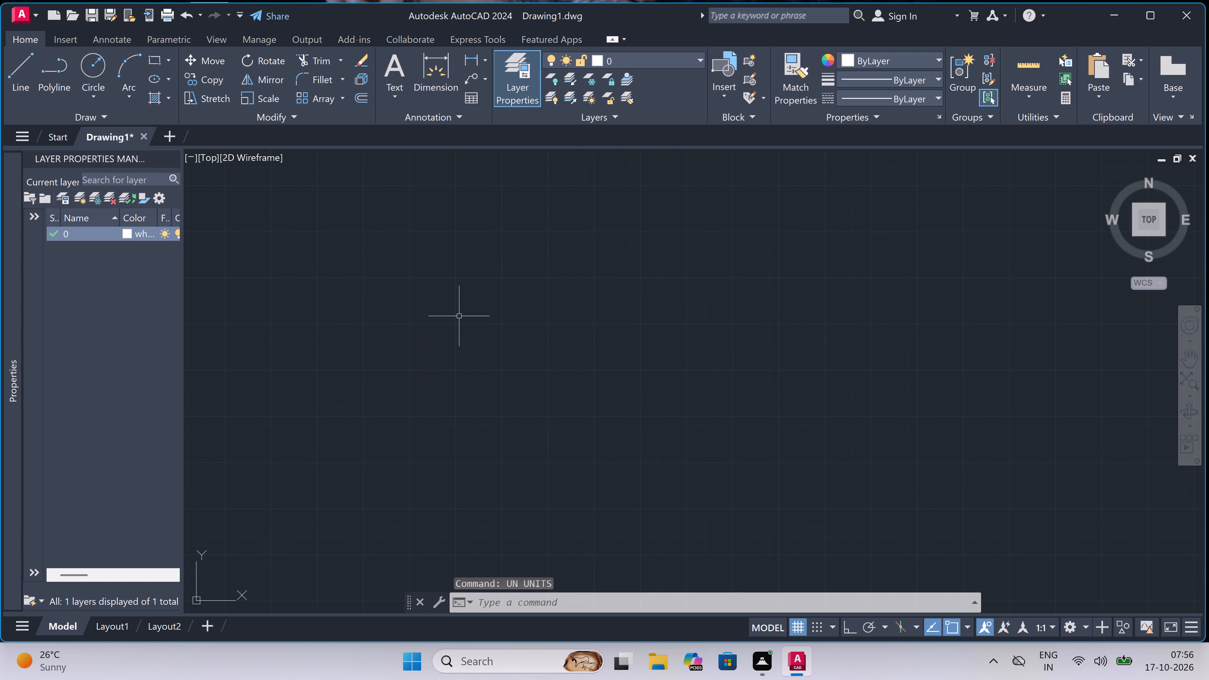
# Draw one horizontal and one vertical construction line crossing each other, with Ortho mode on.
pyautogui.write('xl')
pyautogui.press('space')
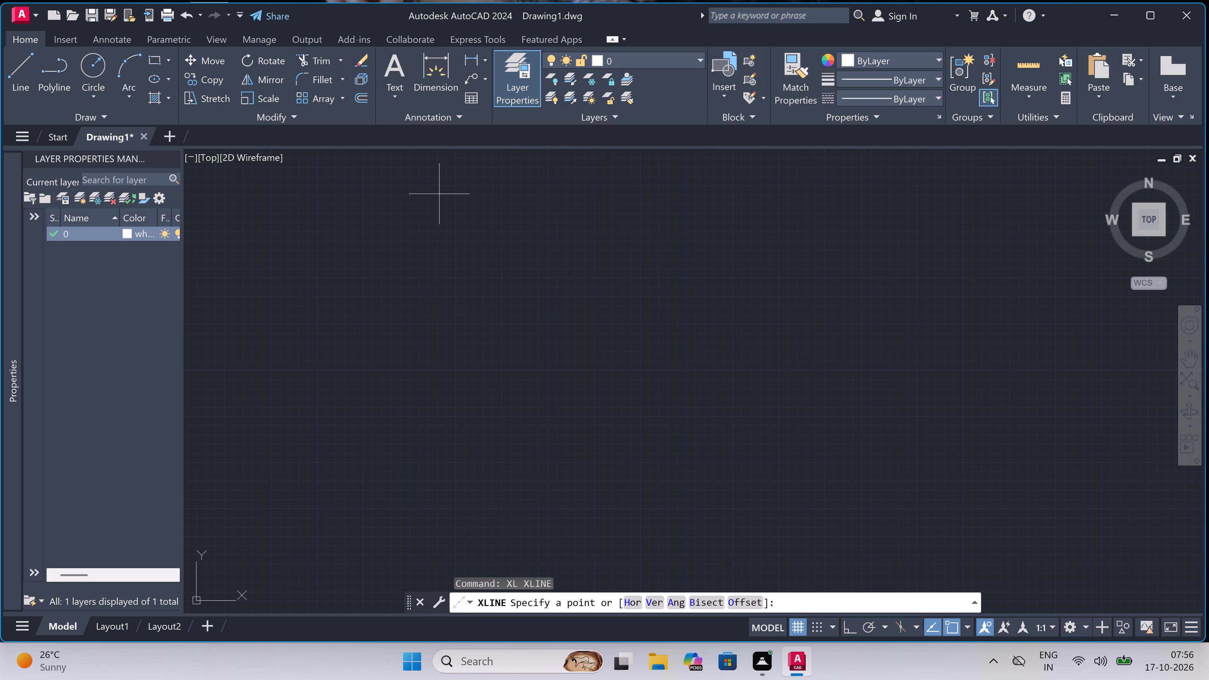
pyautogui.click(418, 173)
pyautogui.press('F8')
pyautogui.moveTo(434, 172); pyautogui.dragTo(435, 183)
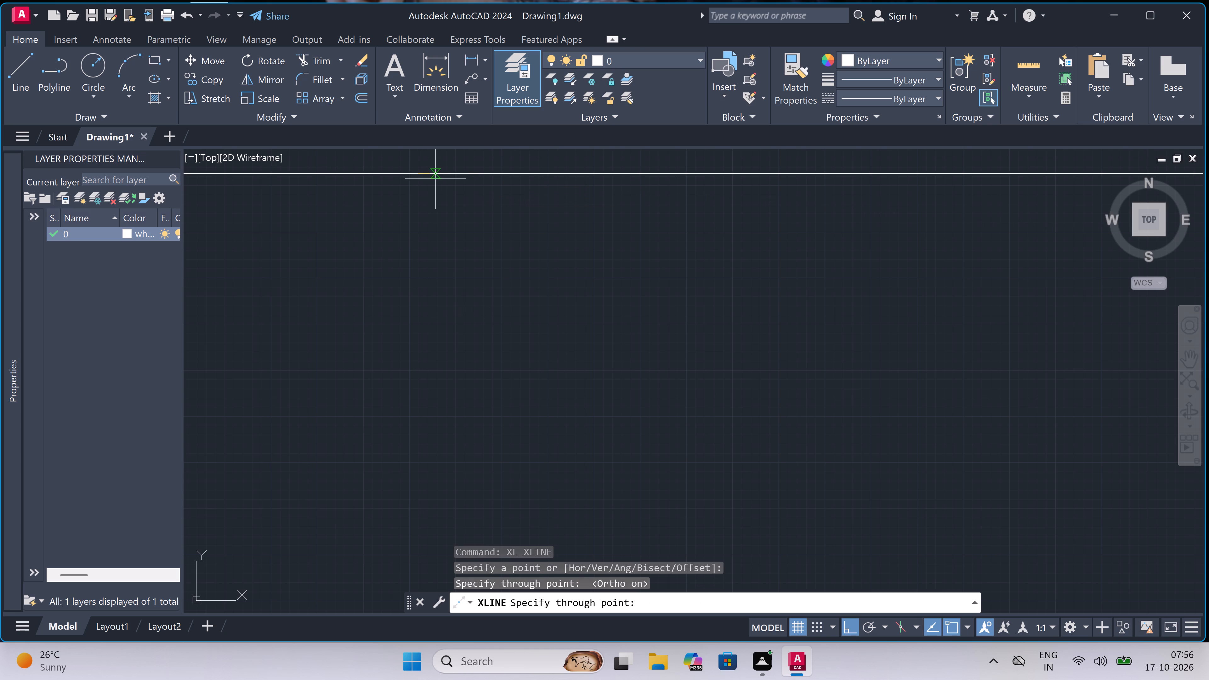
pyautogui.click(407, 354)
pyautogui.press('Escape')
# Trim the construction lines above and to the left of their intersection, leaving a top-left outer corner.
pyautogui.scroll(-4, 408, 354)
pyautogui.scroll(4, 406, 320)
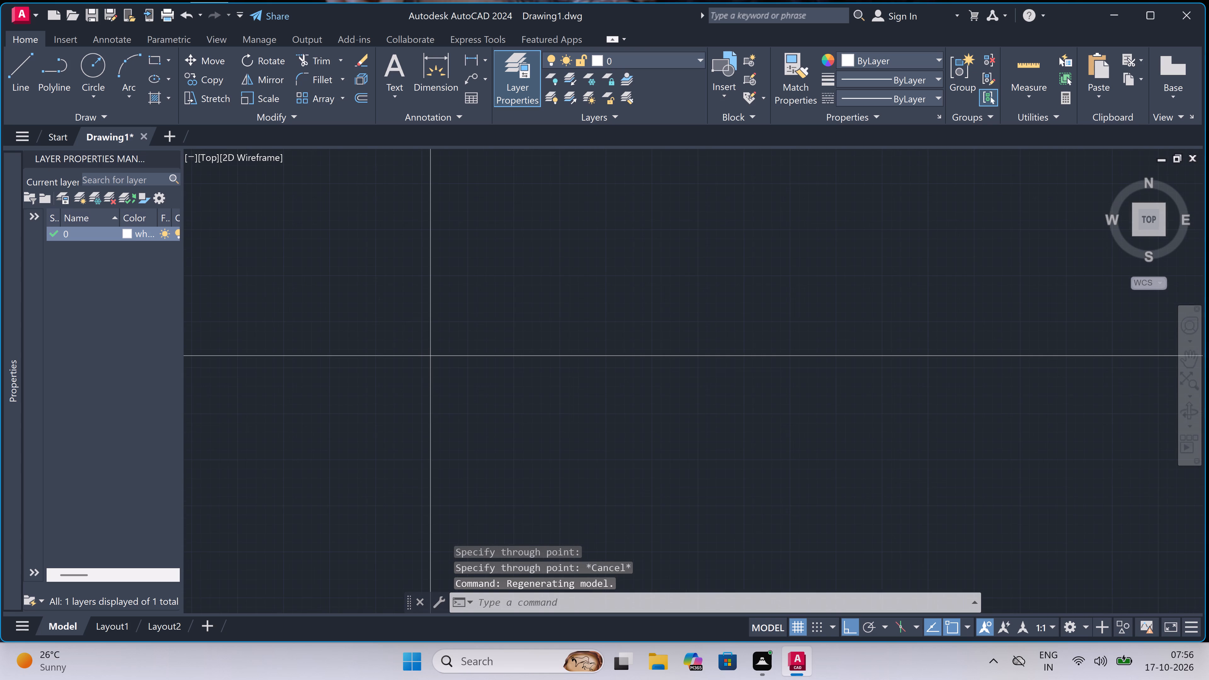
pyautogui.scroll(1, 419, 346)
pyautogui.scroll(5, 428, 377)
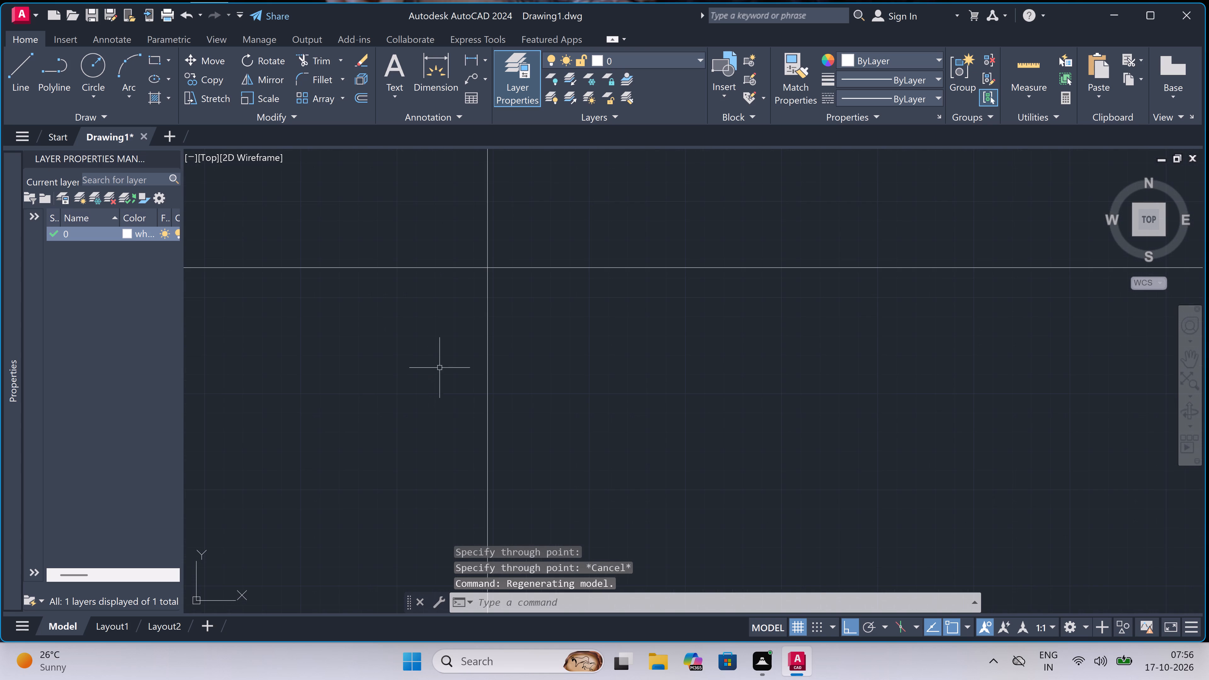
pyautogui.press('t')
pyautogui.press('r')
pyautogui.press('space')
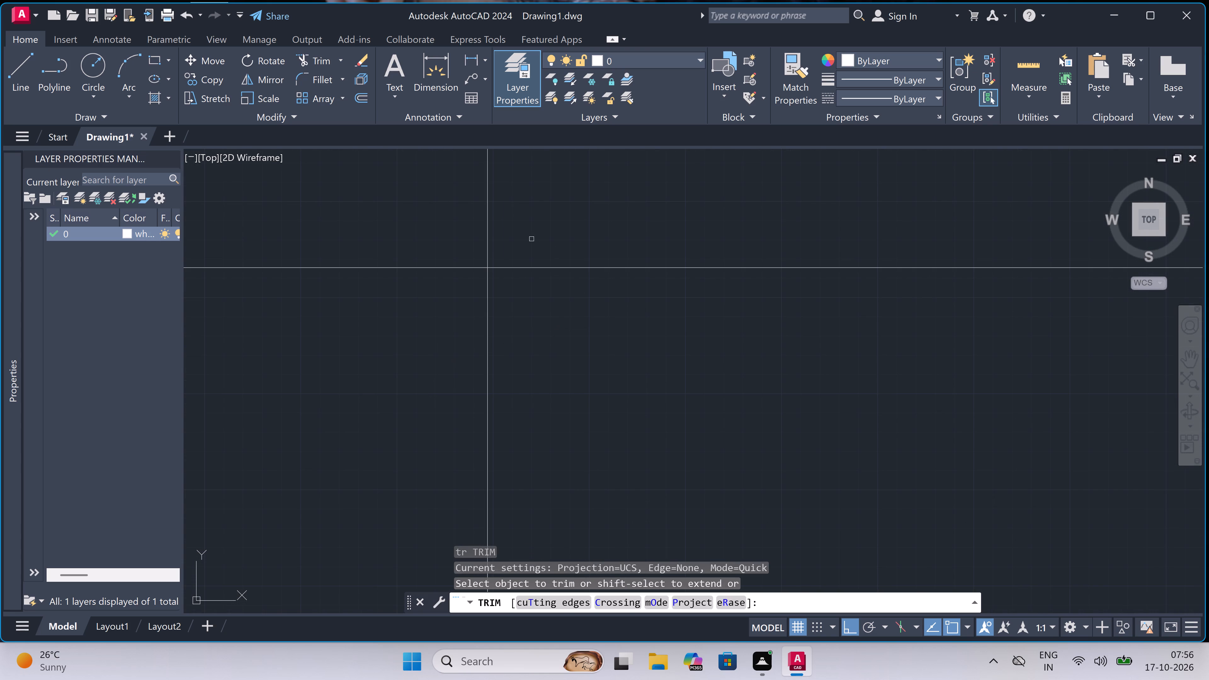
pyautogui.click(531, 239)
pyautogui.moveTo(319, 331); pyautogui.dragTo(323, 329)
pyautogui.press('Escape')
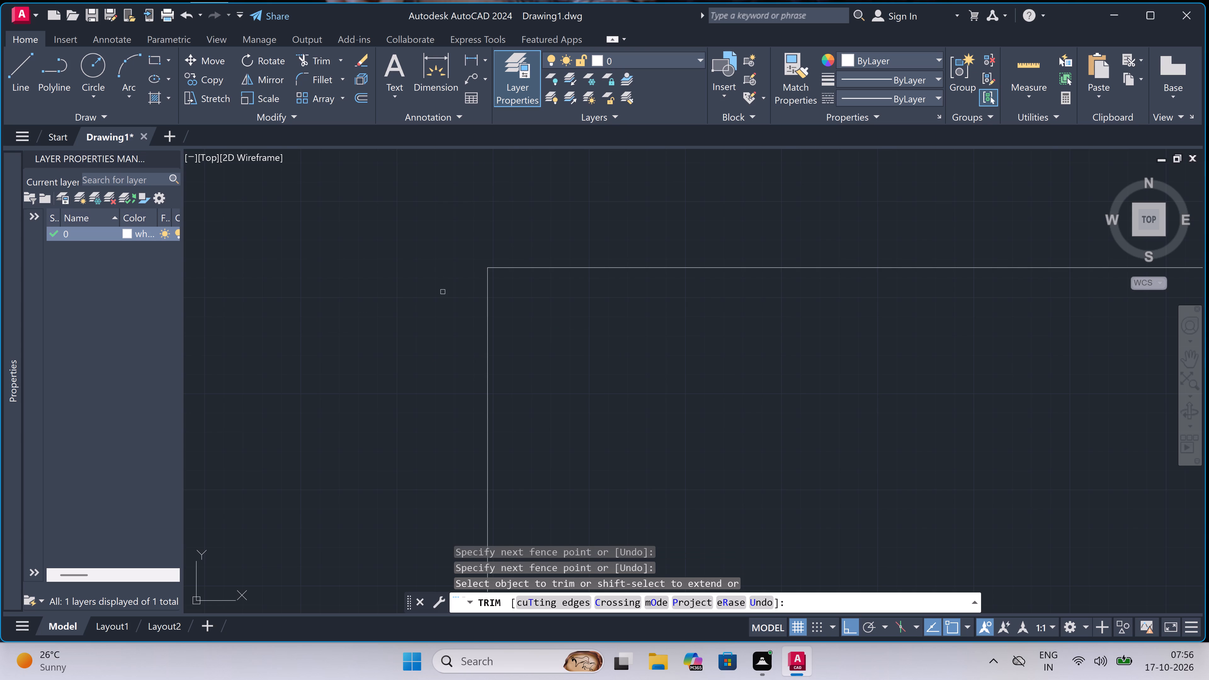
# Offset the top and left outer lines 4.5" inward to form the wall thickness.
pyautogui.scroll(2, 531, 269)
pyautogui.press('o')
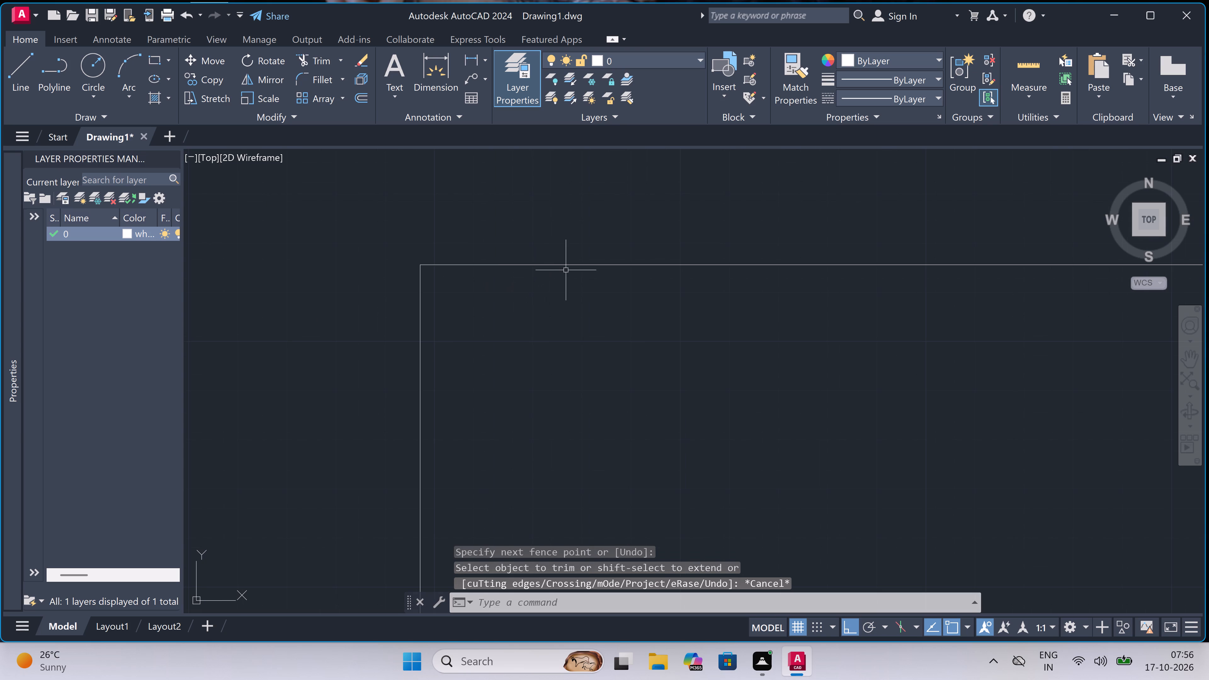
pyautogui.press('space')
pyautogui.click(624, 263)
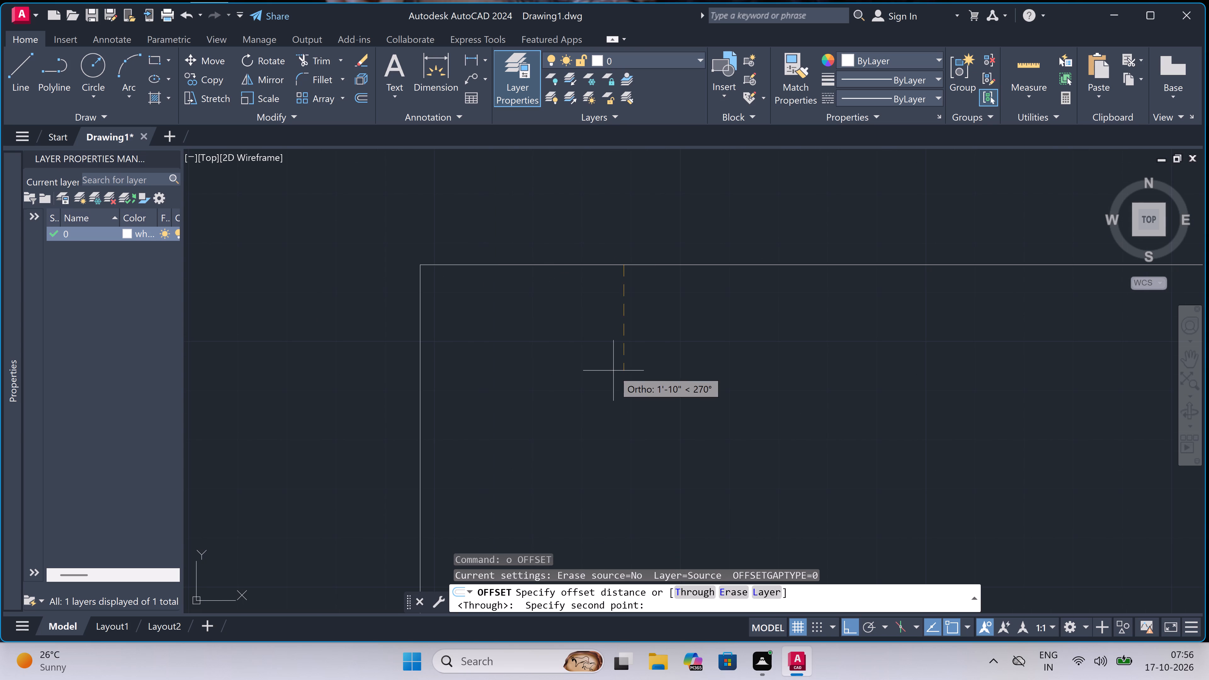
pyautogui.press('9')
pyautogui.press('BackSpace')
pyautogui.write('4.5"')
pyautogui.press('space')
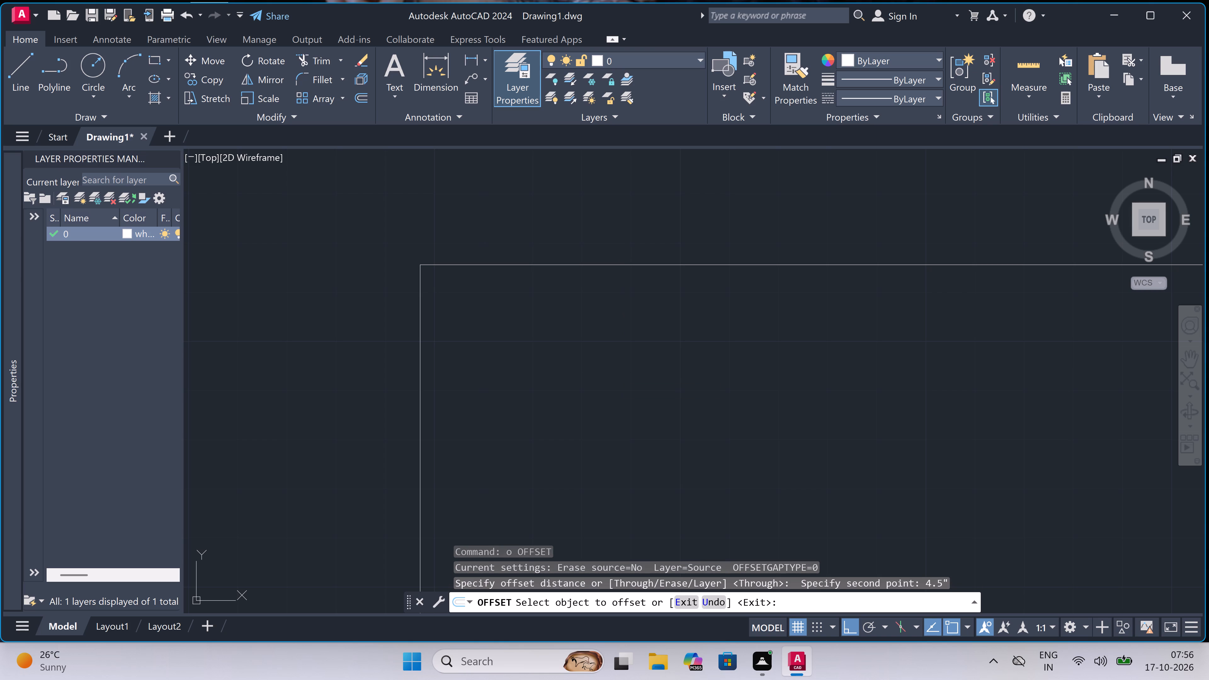
pyautogui.moveTo(586, 263); pyautogui.dragTo(581, 269)
pyautogui.click(532, 320)
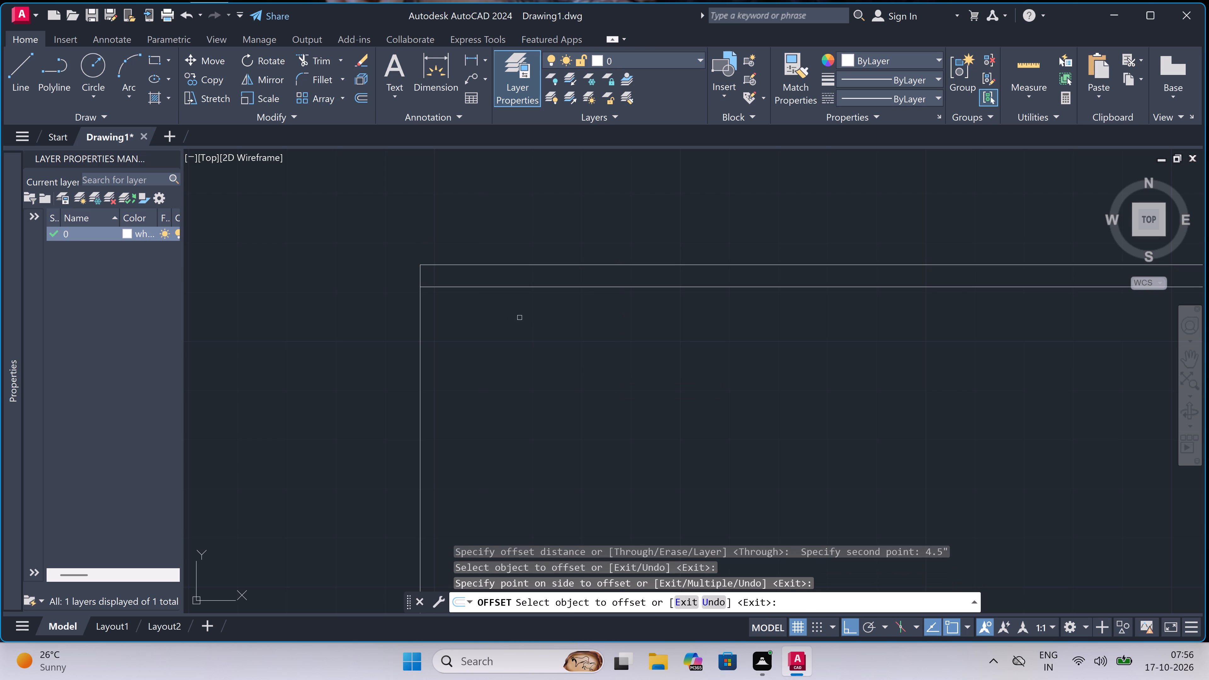
pyautogui.click(421, 332)
pyautogui.doubleClick(504, 322)
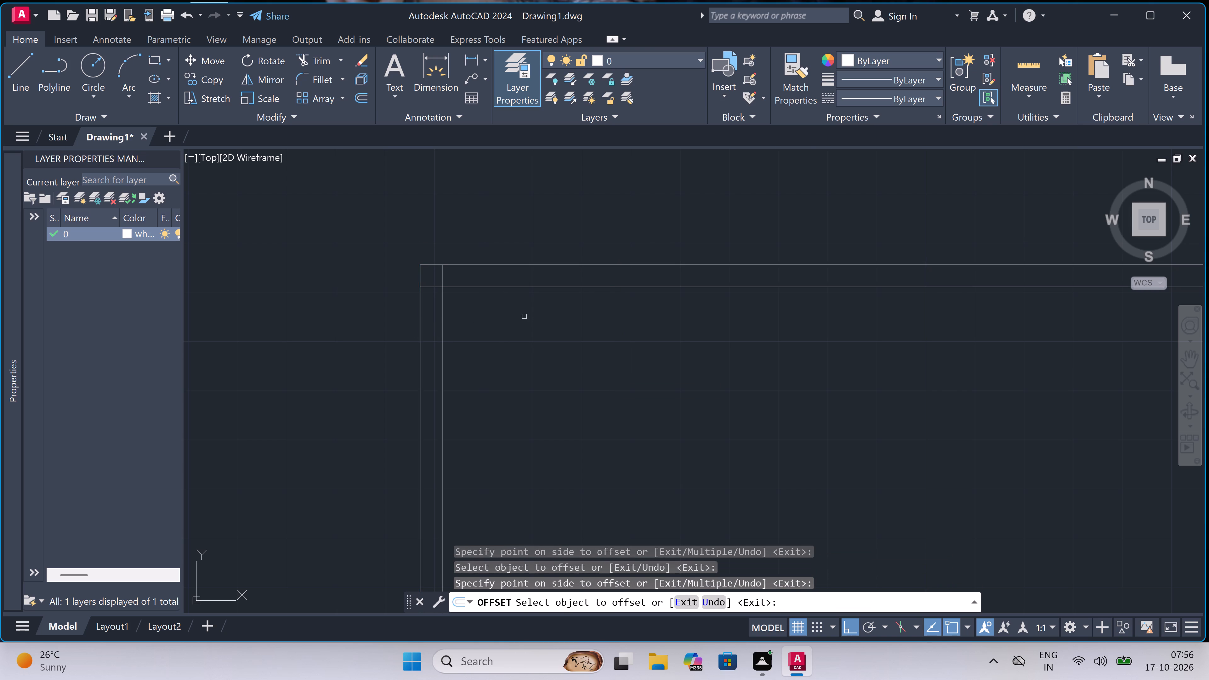
pyautogui.press('Escape')
# Offset the inner top wall line 12' downward and the inner left wall line 12' to the right.
pyautogui.press('space')
pyautogui.click(614, 292)
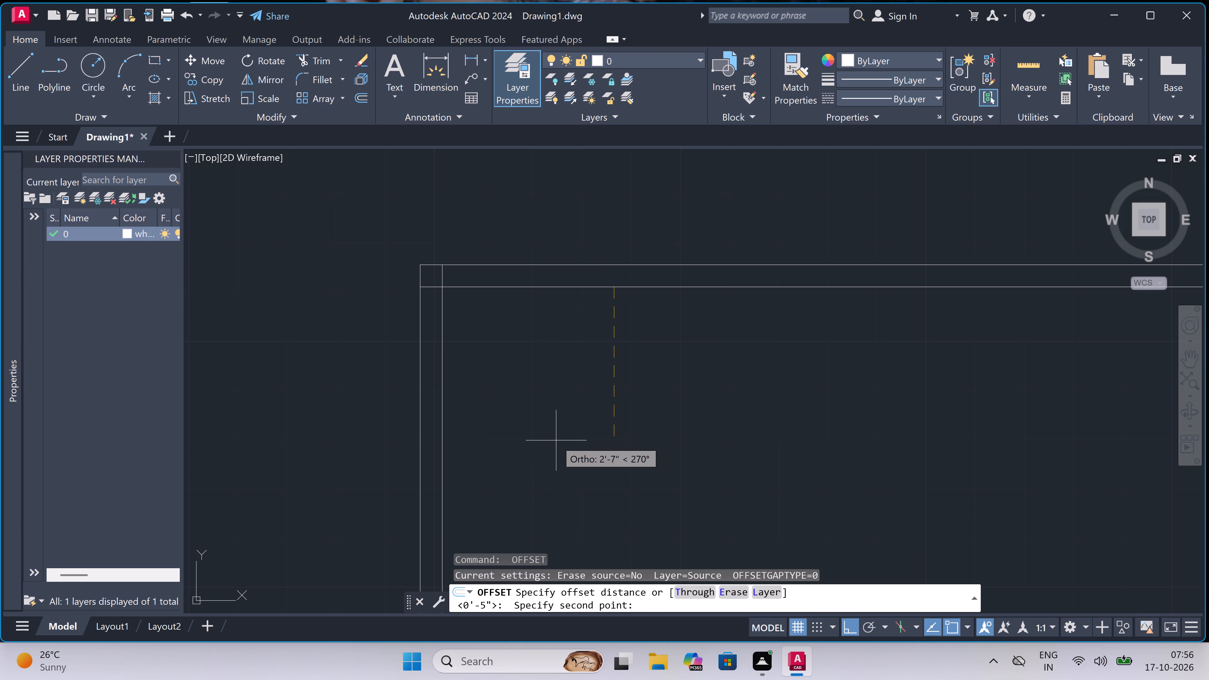
pyautogui.write("12'")
pyautogui.press('space')
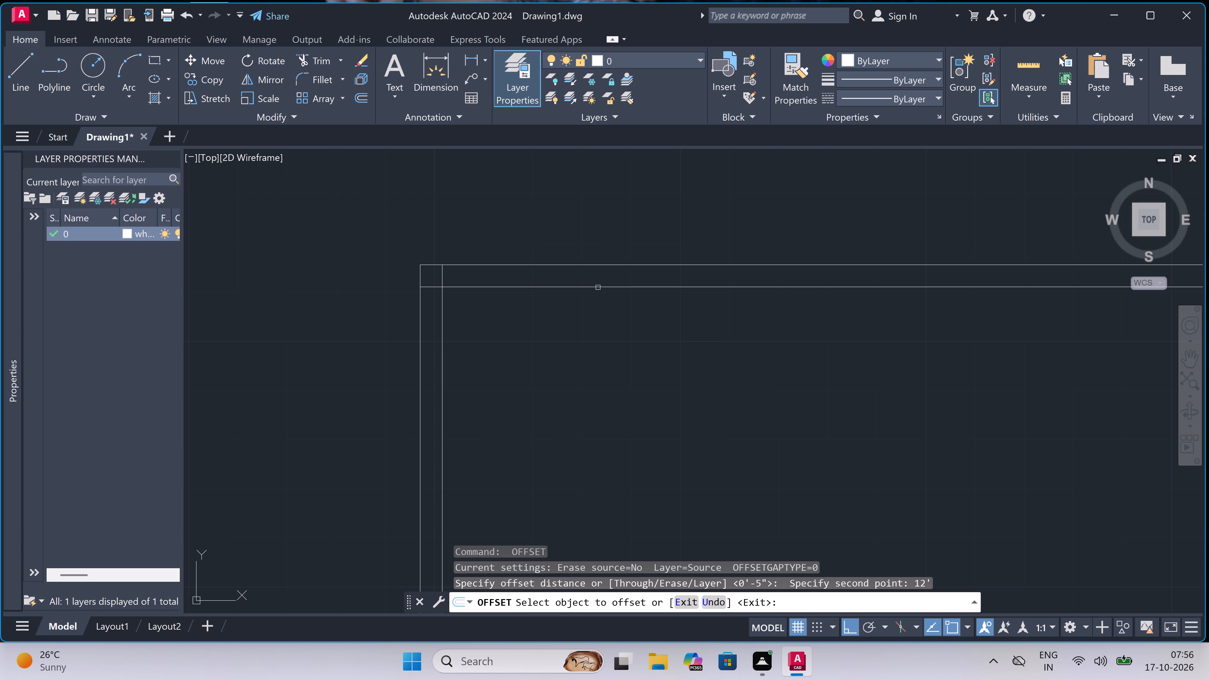
pyautogui.moveTo(598, 287); pyautogui.dragTo(591, 345)
pyautogui.click(562, 424)
pyautogui.scroll(-3, 533, 394)
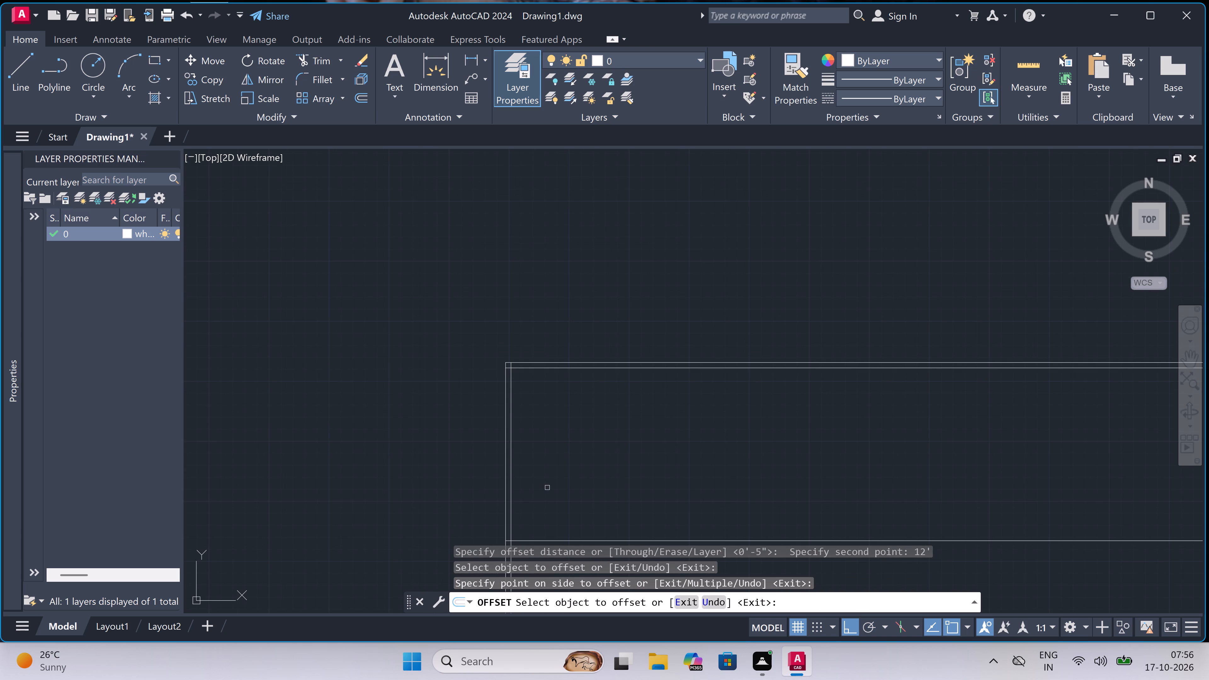
pyautogui.click(512, 446)
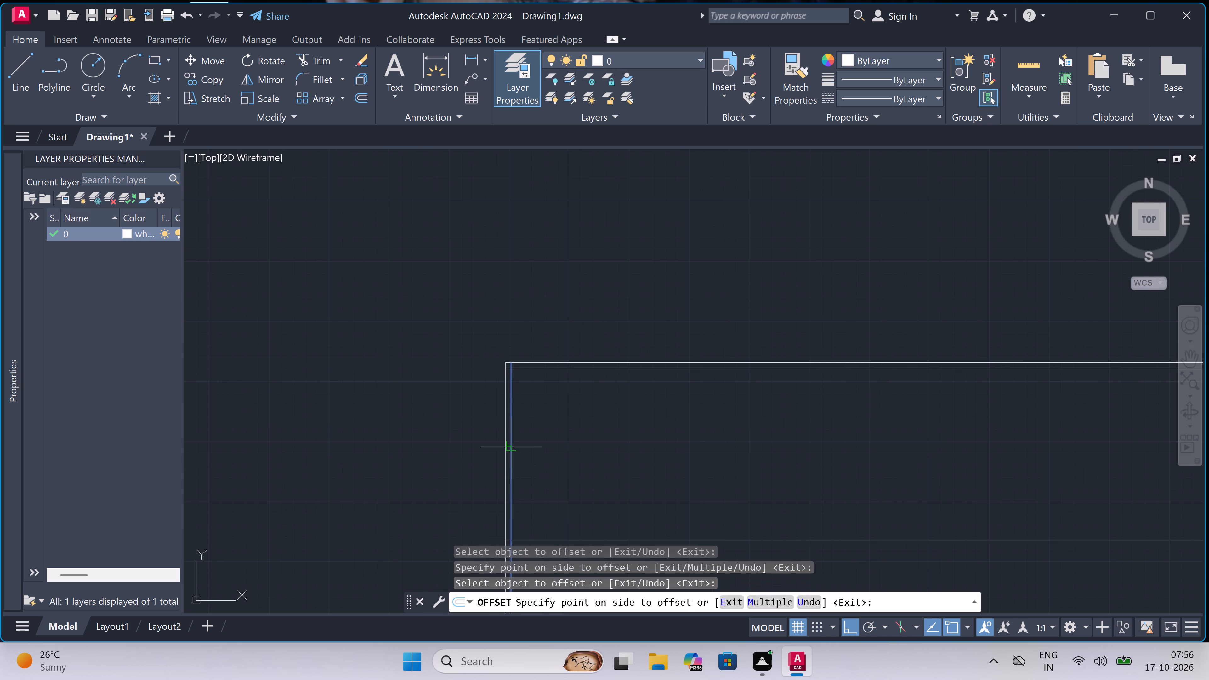
pyautogui.click(570, 434)
pyautogui.press('Escape')
# Offset both new 12' room boundary lines 4.5" outward, rightward and downward, to form the right and bottom walls.
pyautogui.scroll(-5, 580, 430)
pyautogui.scroll(4, 590, 438)
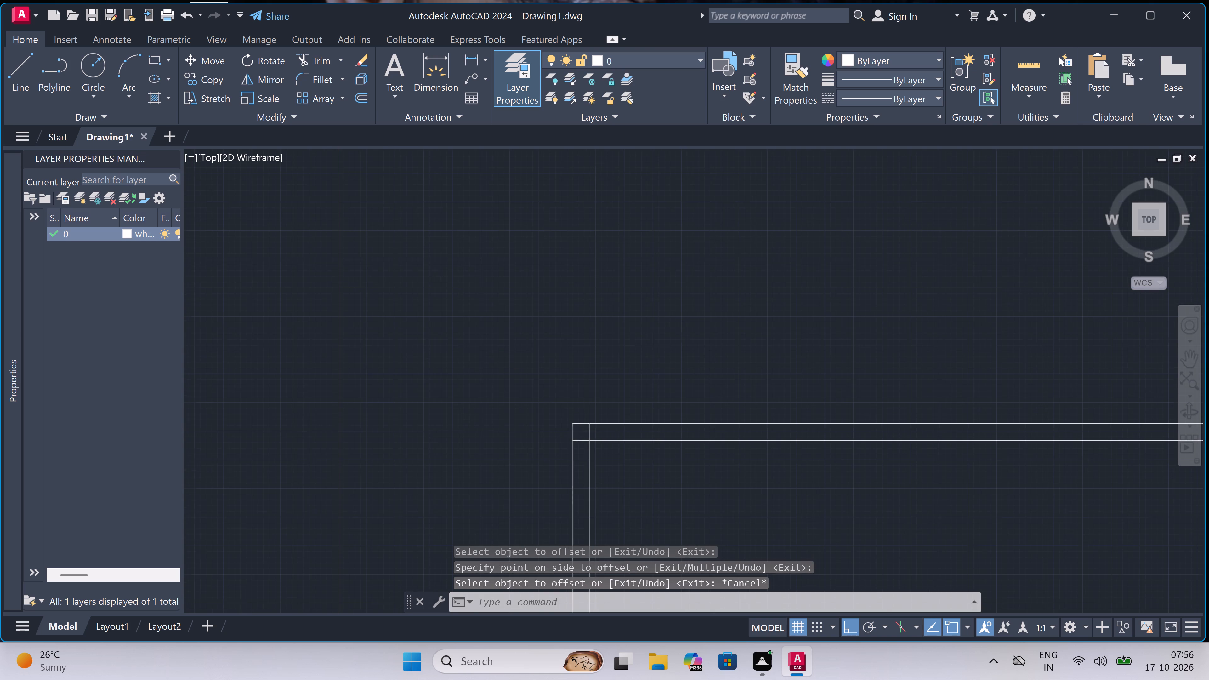
pyautogui.scroll(3, 579, 450)
pyautogui.press('space')
pyautogui.click(589, 440)
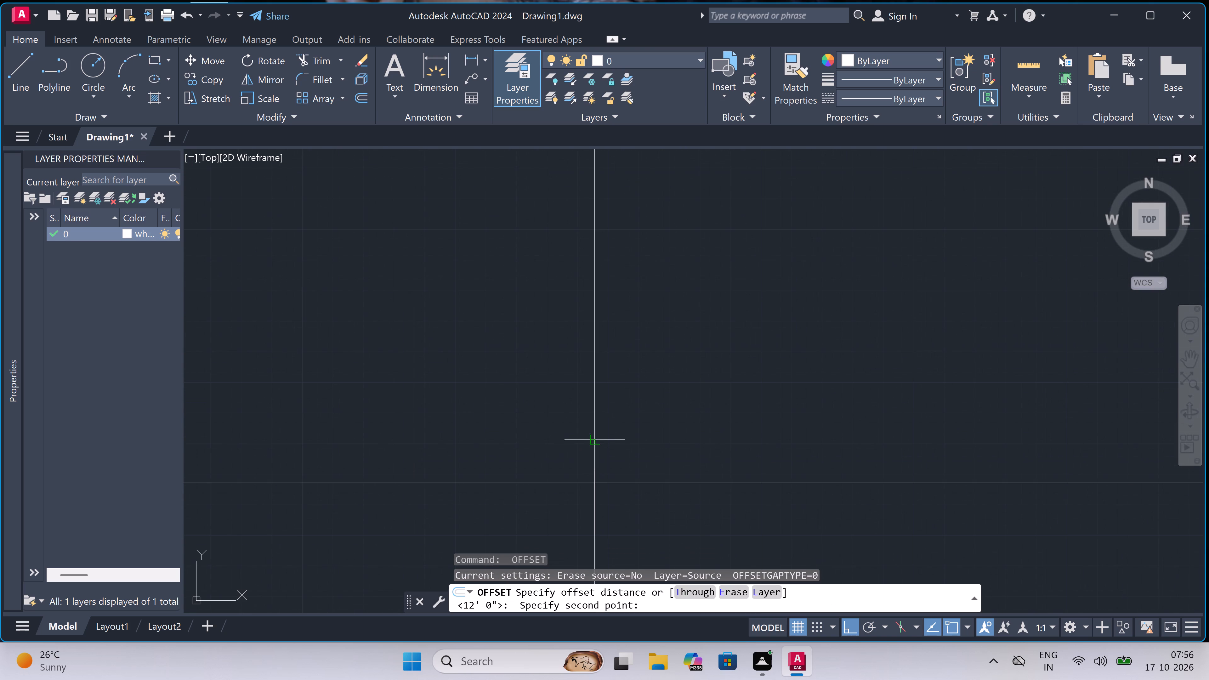
pyautogui.write('4.5"')
pyautogui.press('space')
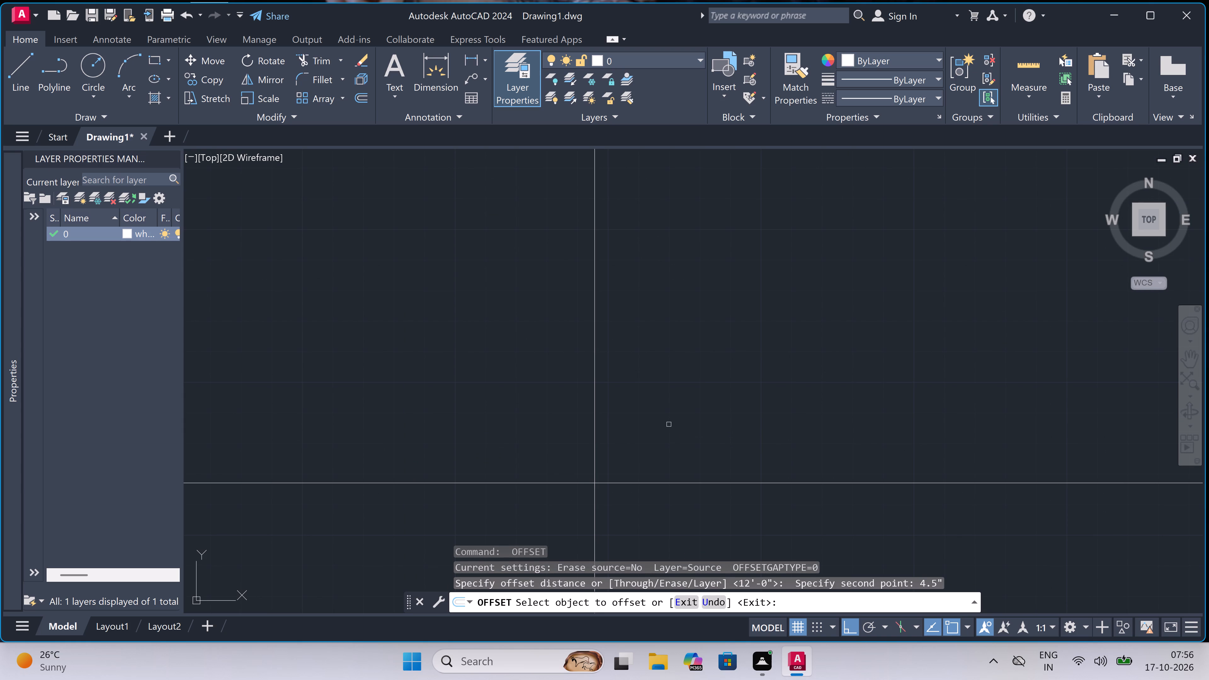
pyautogui.click(594, 421)
pyautogui.click(609, 421)
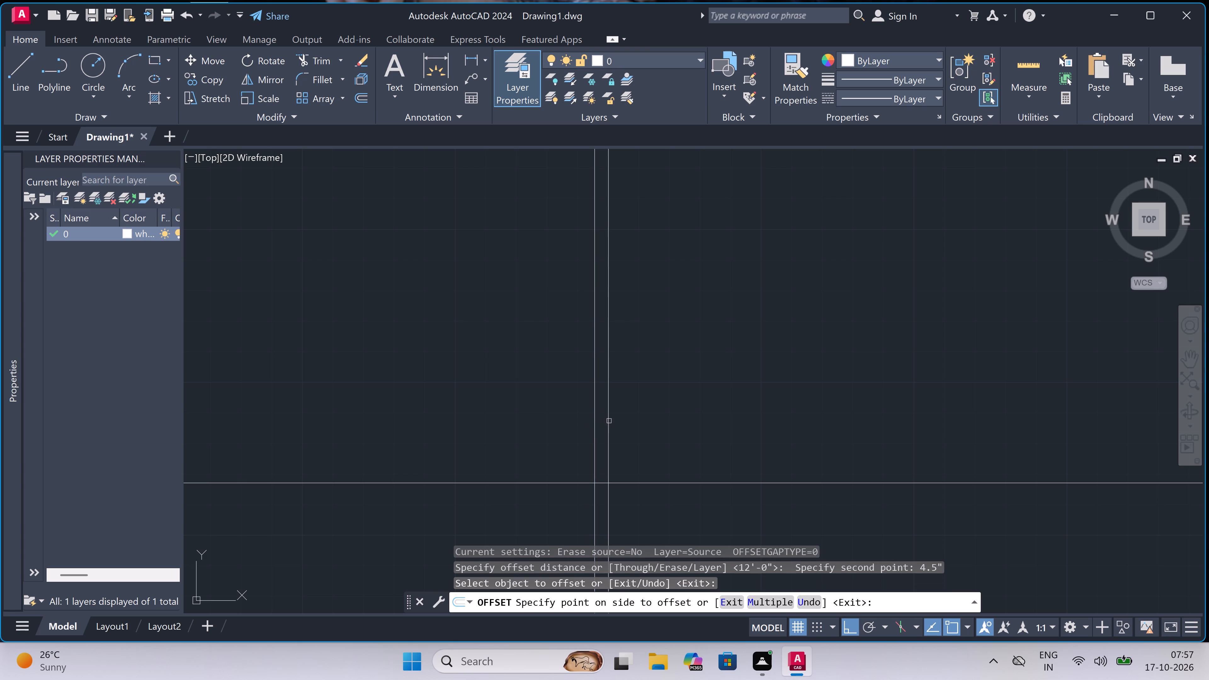
pyautogui.moveTo(520, 484); pyautogui.dragTo(516, 492)
pyautogui.click(508, 510)
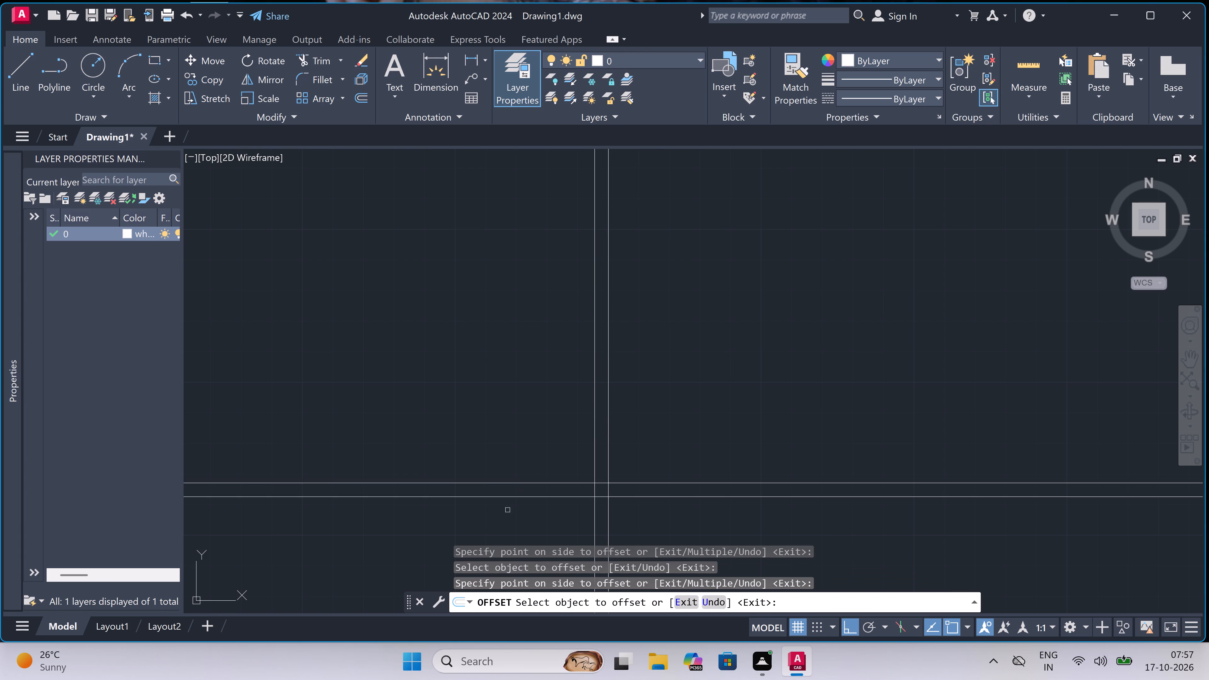
pyautogui.scroll(-4, 531, 470)
pyautogui.scroll(4, 544, 409)
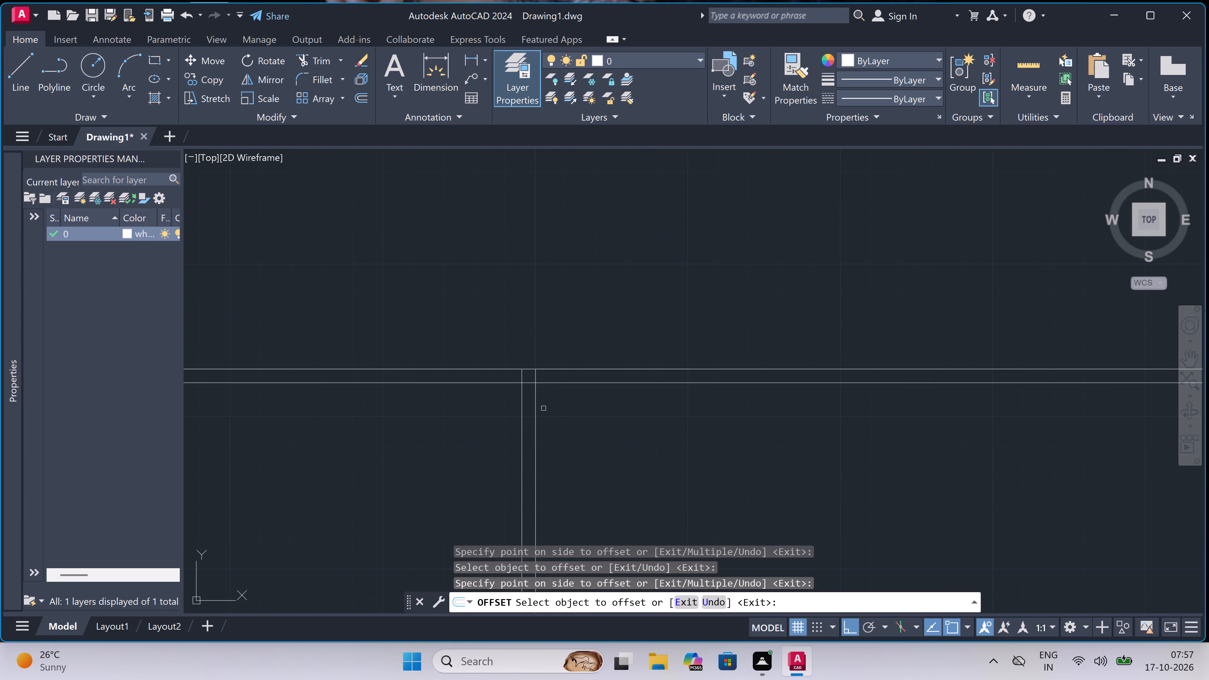
pyautogui.press('Escape')
# Offset the inner face of the room's right wall 4' to the left, into the room.
pyautogui.scroll(-4, 540, 411)
pyautogui.scroll(1, 526, 467)
pyautogui.scroll(3, 559, 414)
pyautogui.press('space')
pyautogui.click(515, 420)
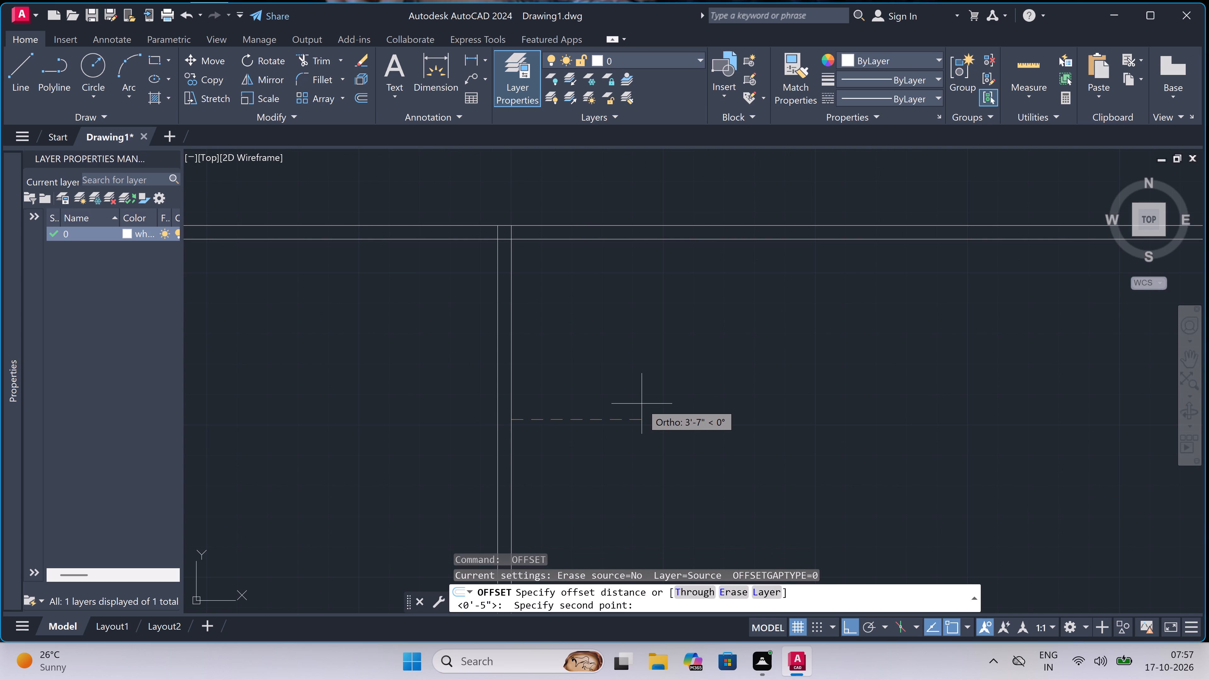
pyautogui.write("4'")
pyautogui.press('space')
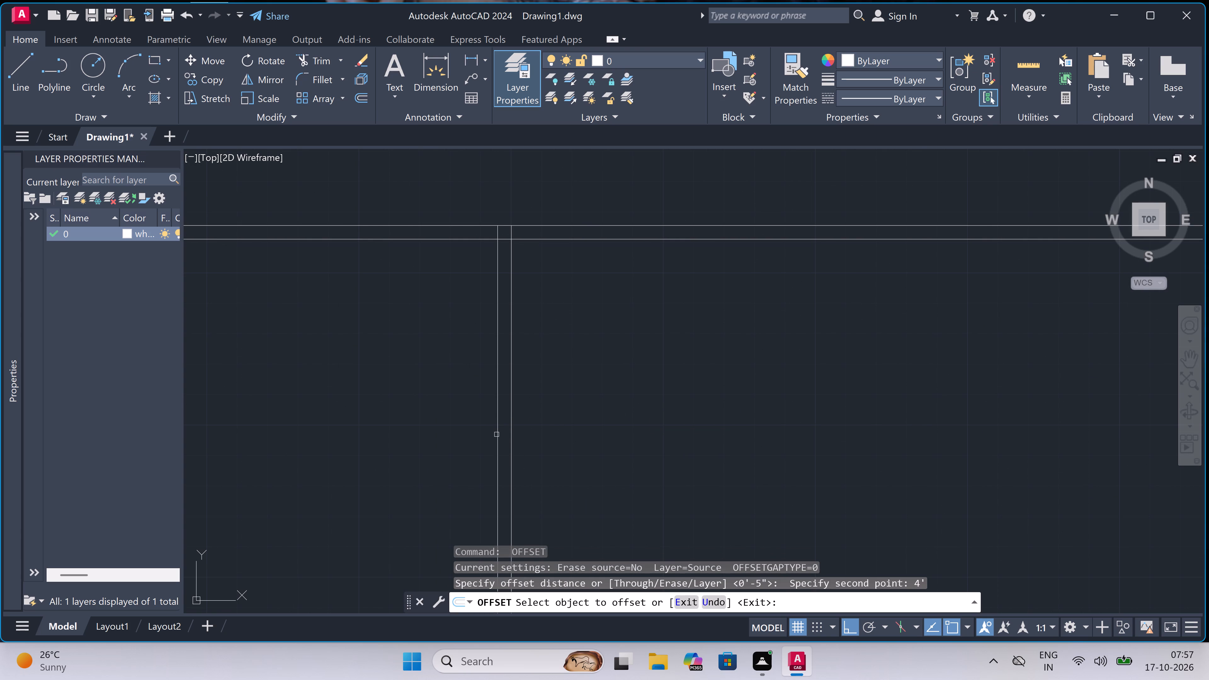
pyautogui.scroll(-3, 534, 401)
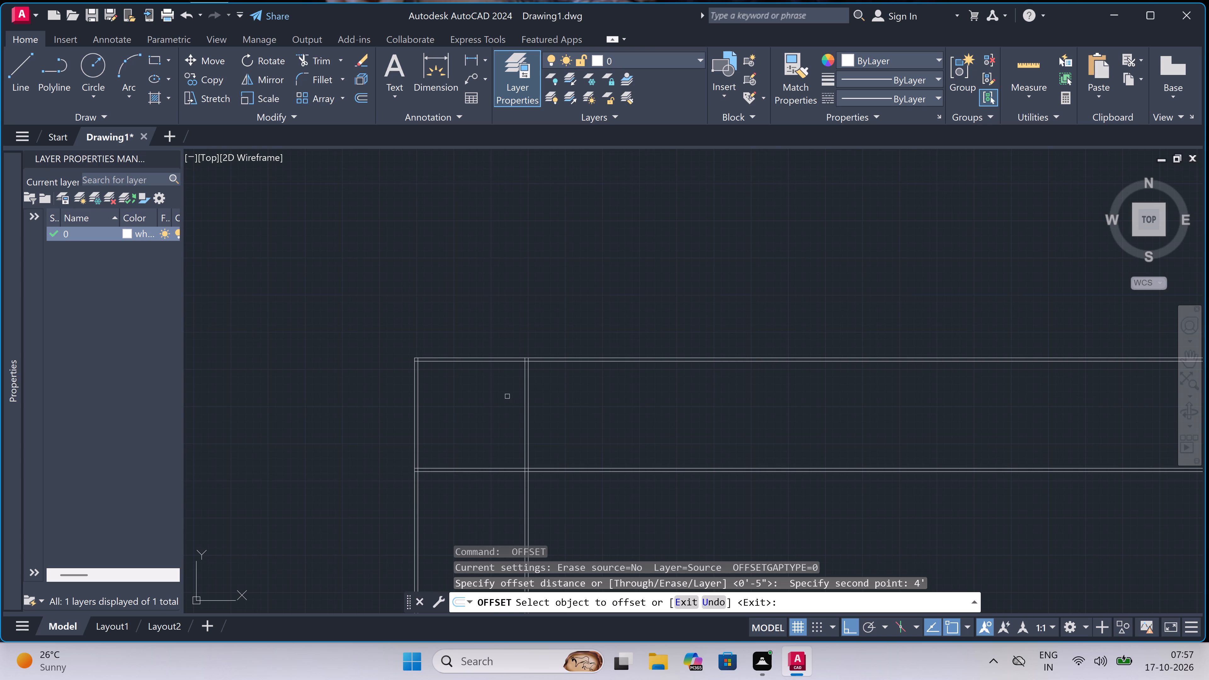
pyautogui.scroll(3, 507, 396)
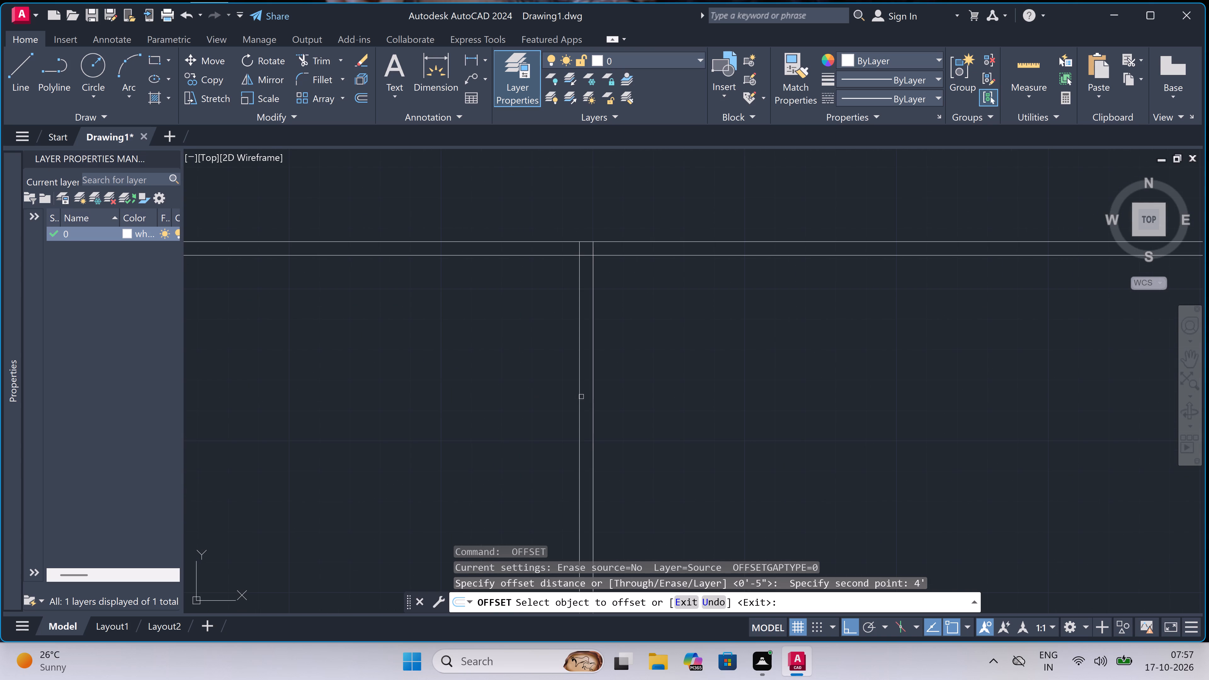
pyautogui.click(577, 396)
pyautogui.click(528, 406)
pyautogui.scroll(-5, 530, 406)
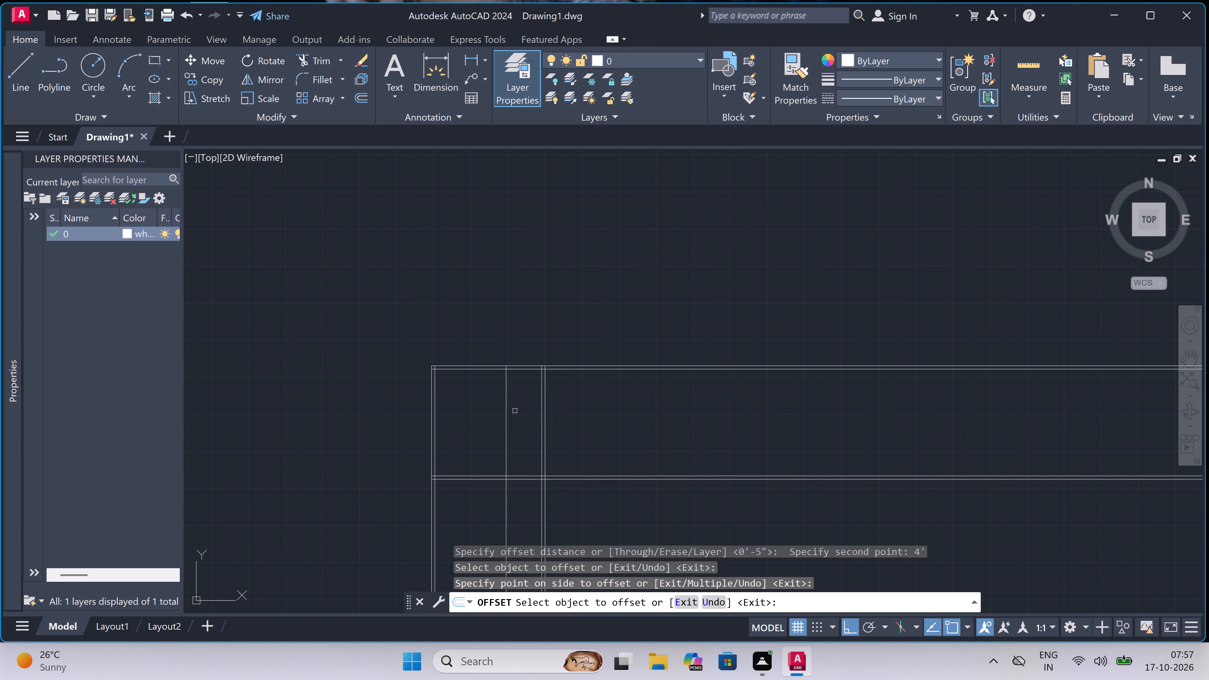
pyautogui.press('Escape')
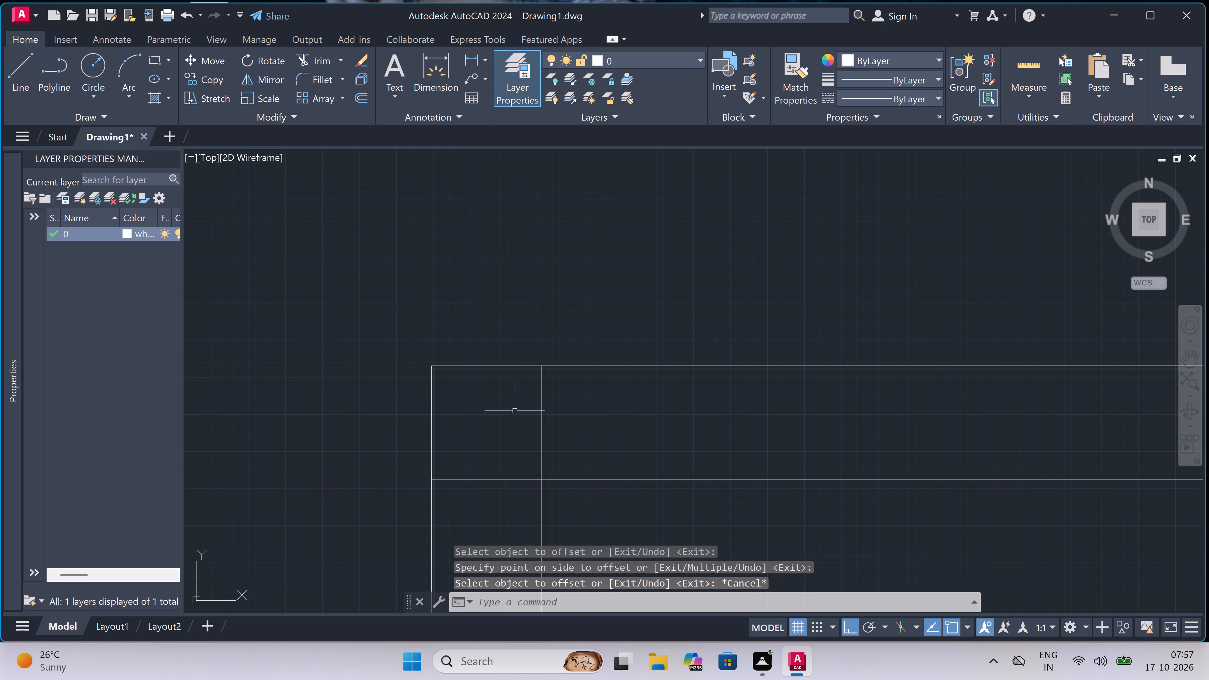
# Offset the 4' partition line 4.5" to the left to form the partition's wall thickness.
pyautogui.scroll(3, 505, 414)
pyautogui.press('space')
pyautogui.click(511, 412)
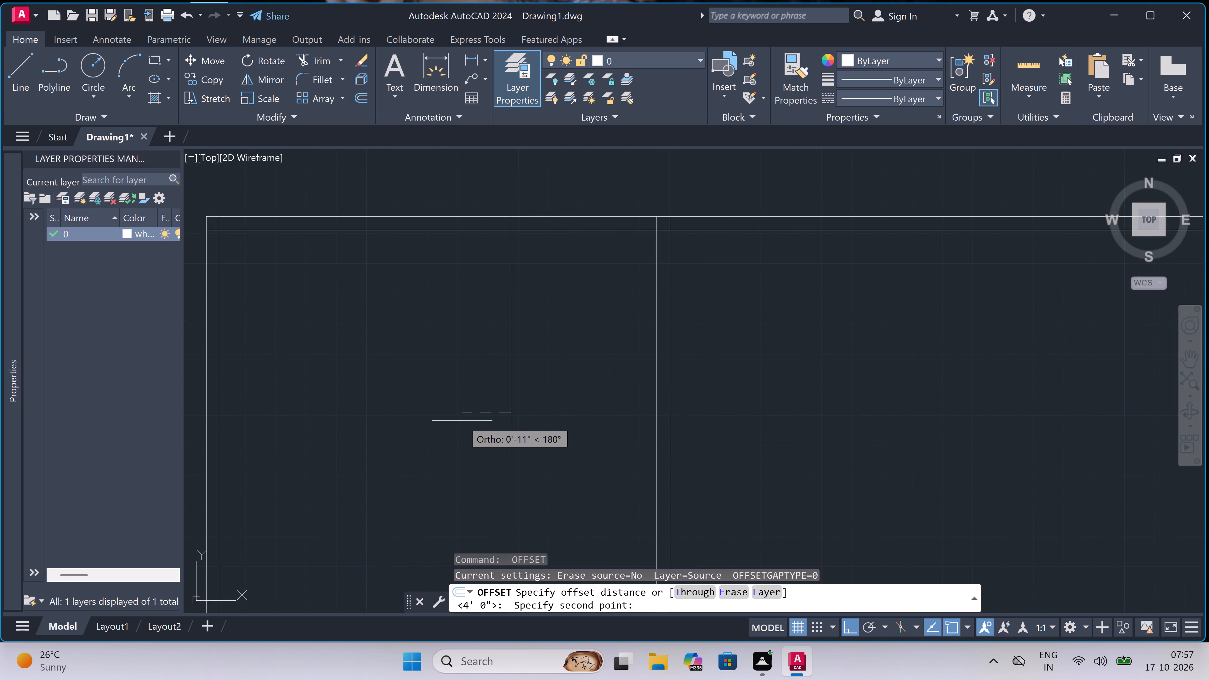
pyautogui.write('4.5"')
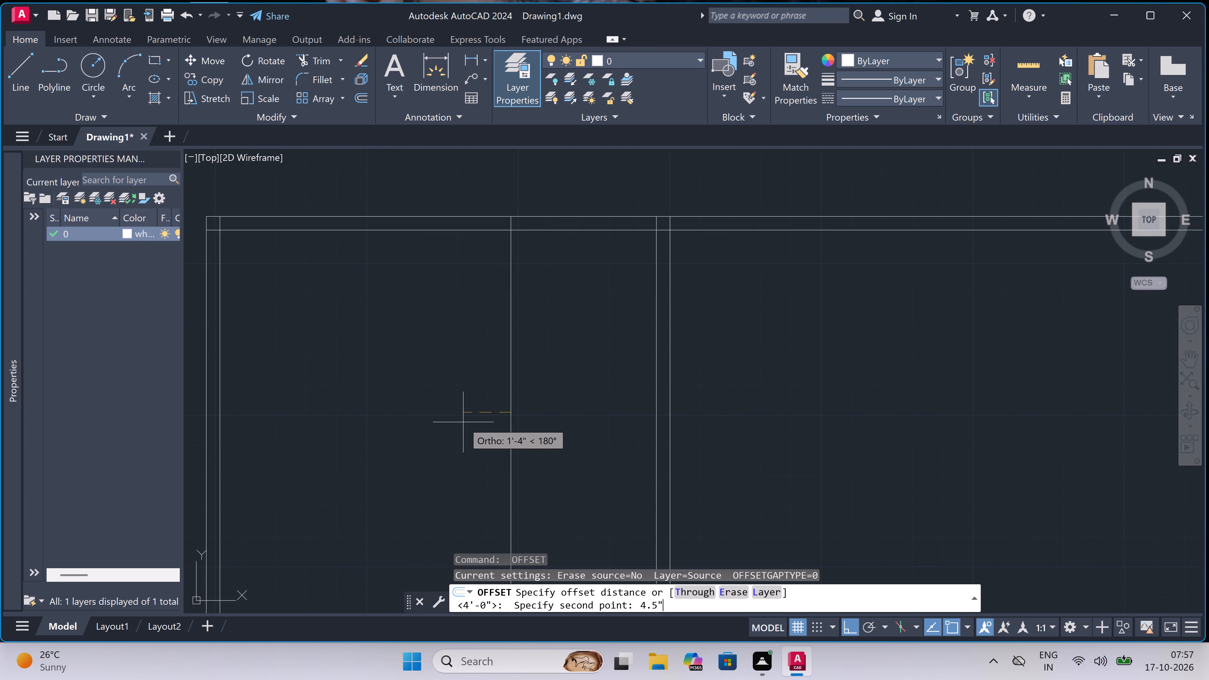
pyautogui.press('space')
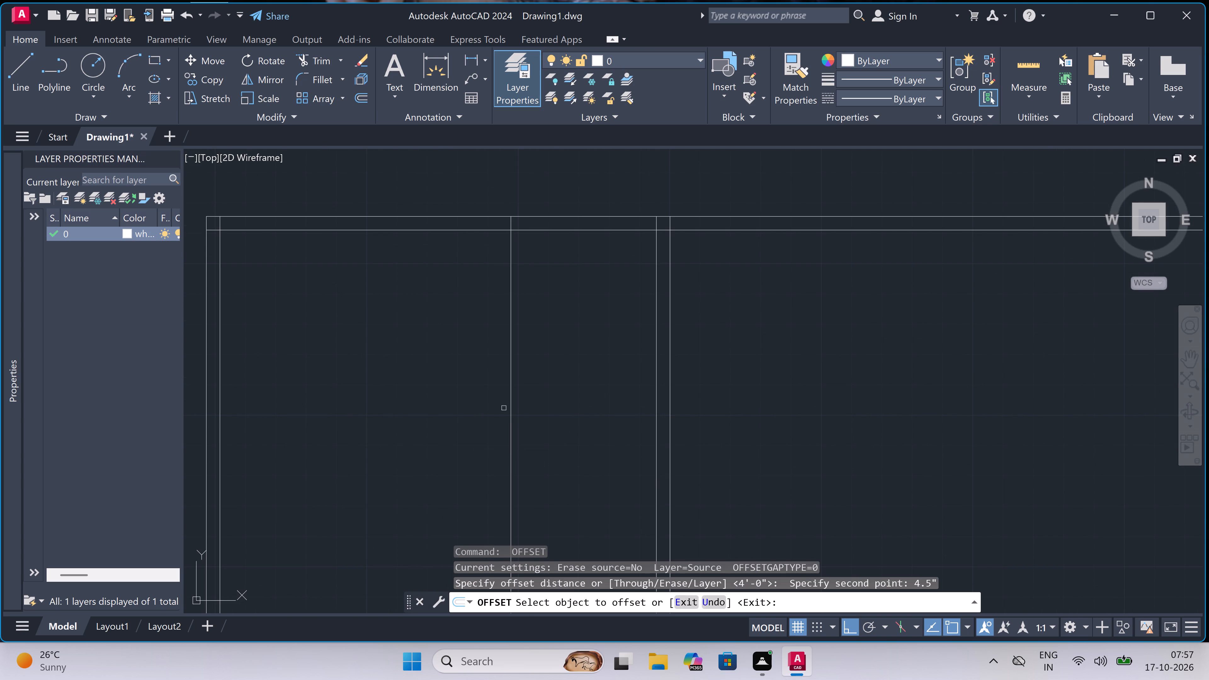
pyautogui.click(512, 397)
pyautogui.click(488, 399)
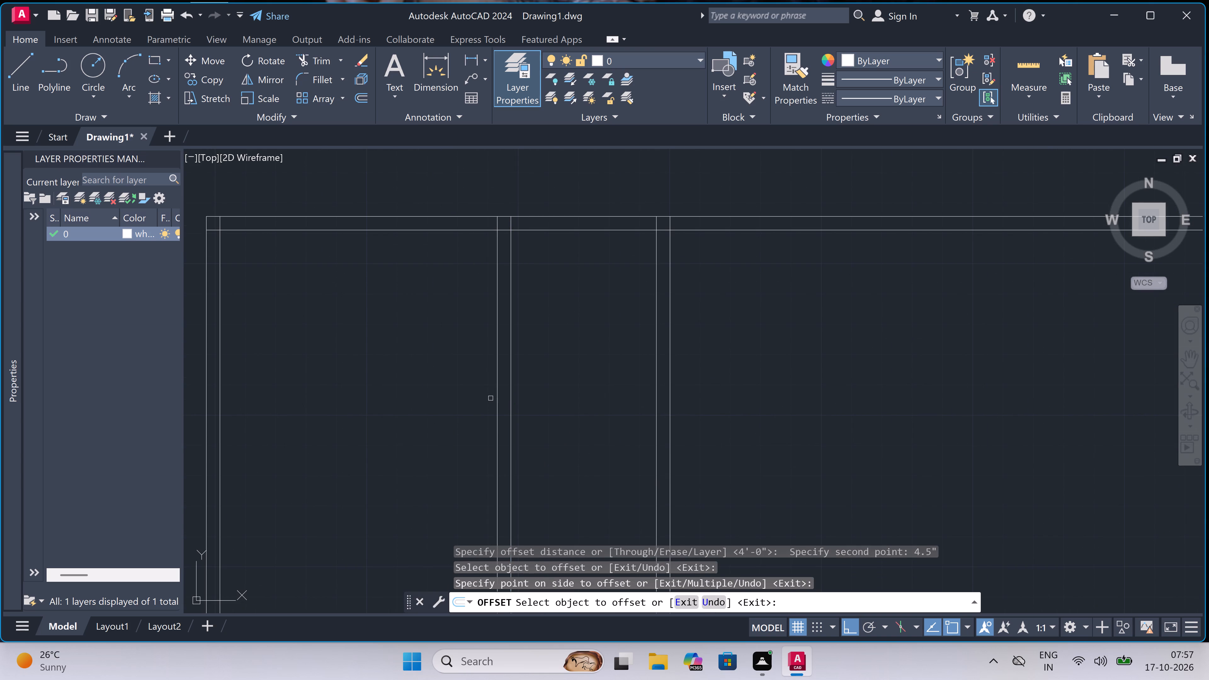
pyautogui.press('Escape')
# Trim the overlapping lines at the top-left corner, the vertical line ends inside the top wall, and the inner top line across the room's right wall.
pyautogui.write('tr')
pyautogui.press('space')
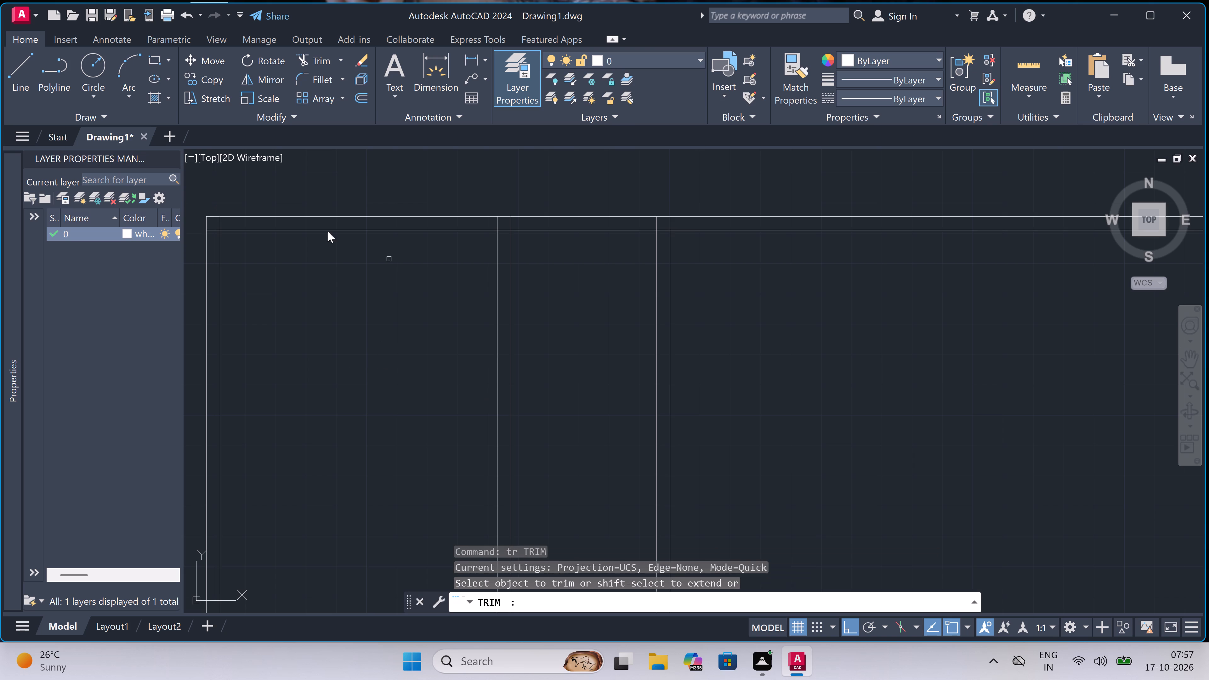
pyautogui.scroll(3, 213, 229)
pyautogui.click(213, 229)
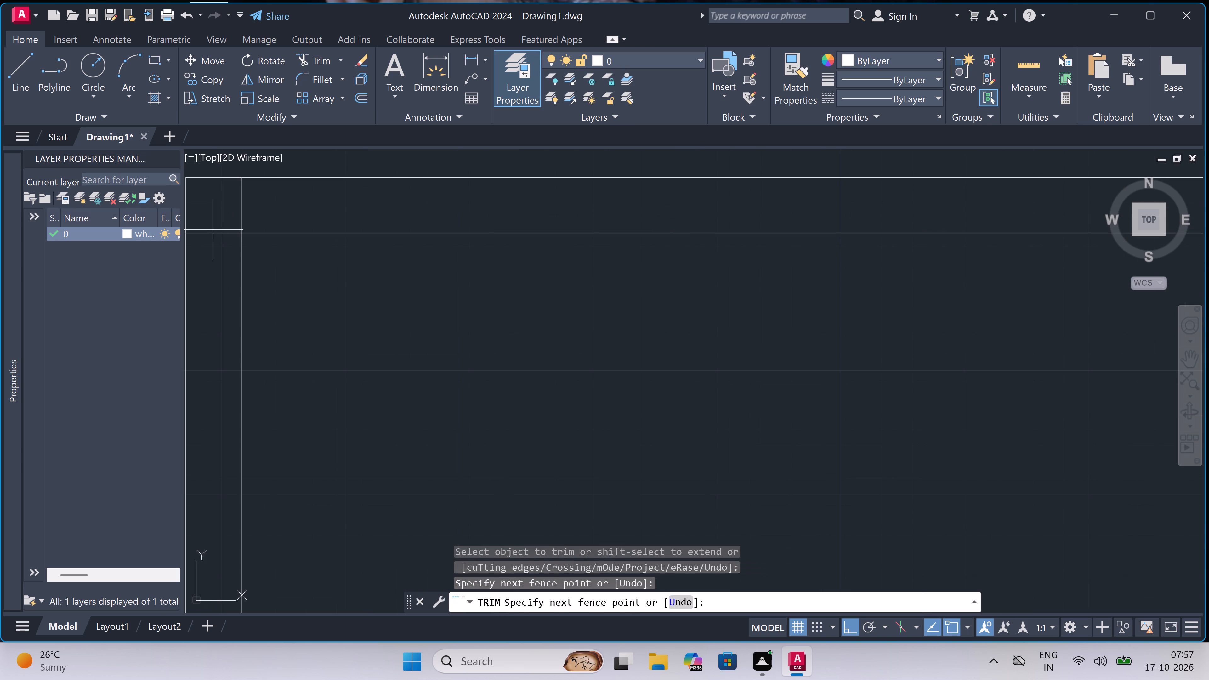
pyautogui.click(208, 248)
pyautogui.click(218, 213)
pyautogui.scroll(-2, 527, 202)
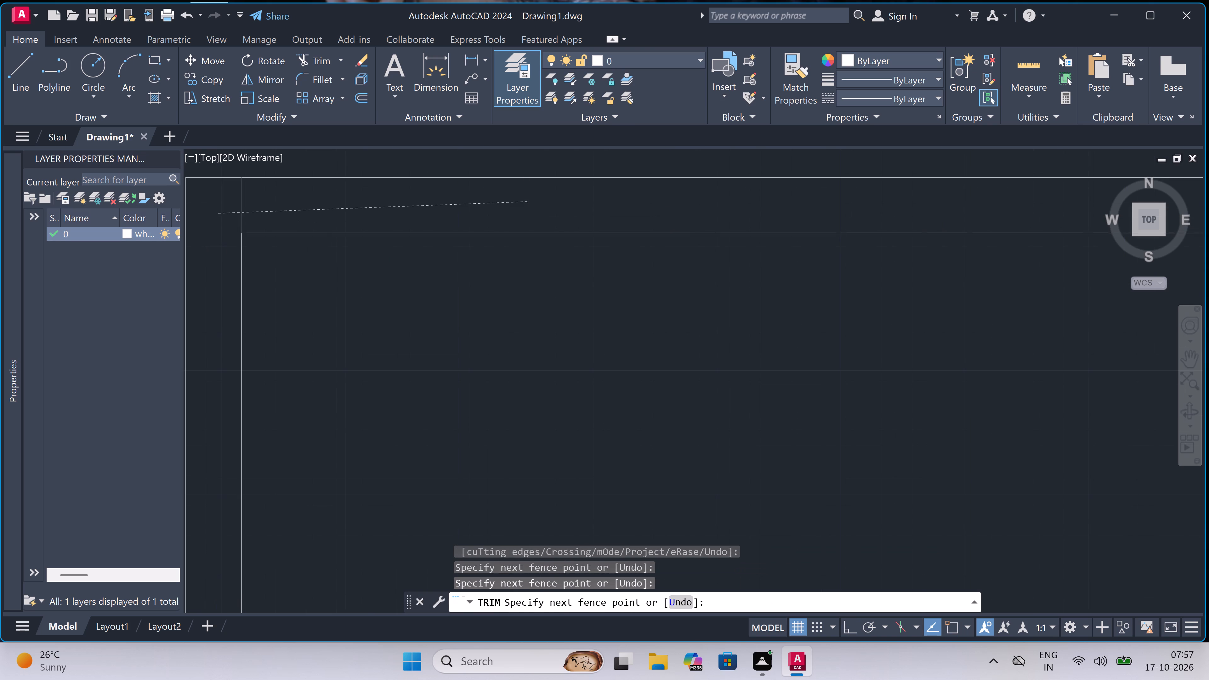
pyautogui.scroll(-2, 527, 202)
pyautogui.scroll(3, 765, 206)
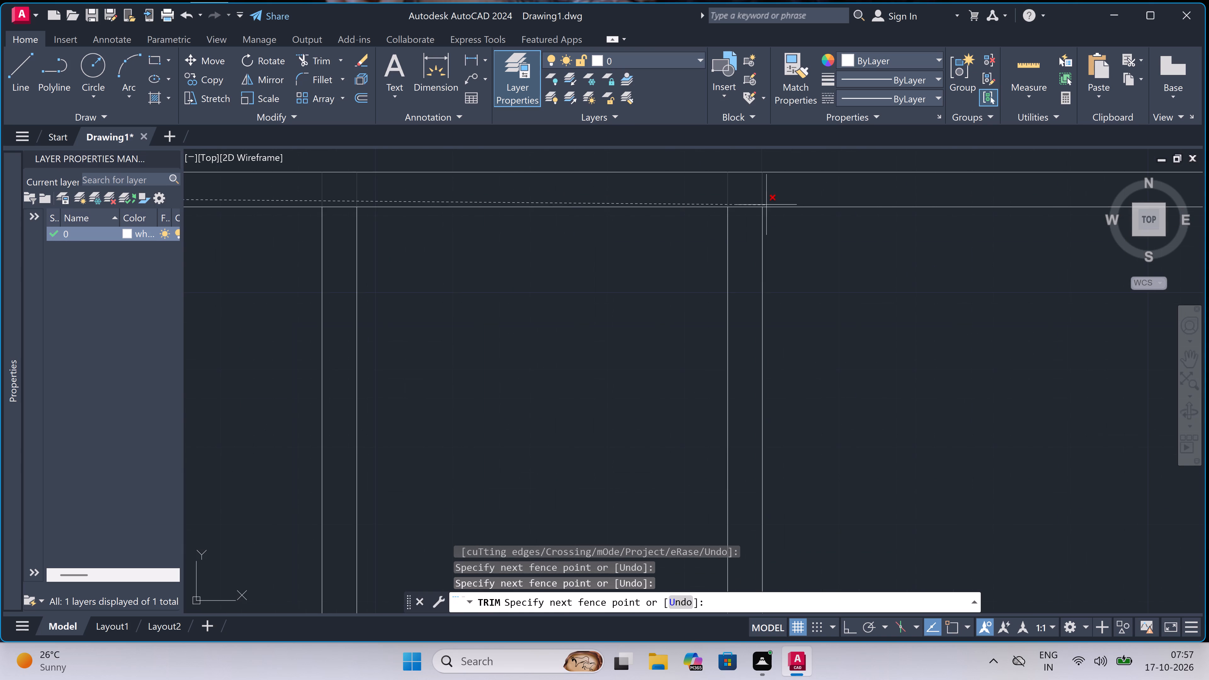
pyautogui.click(768, 193)
pyautogui.click(743, 193)
pyautogui.click(752, 223)
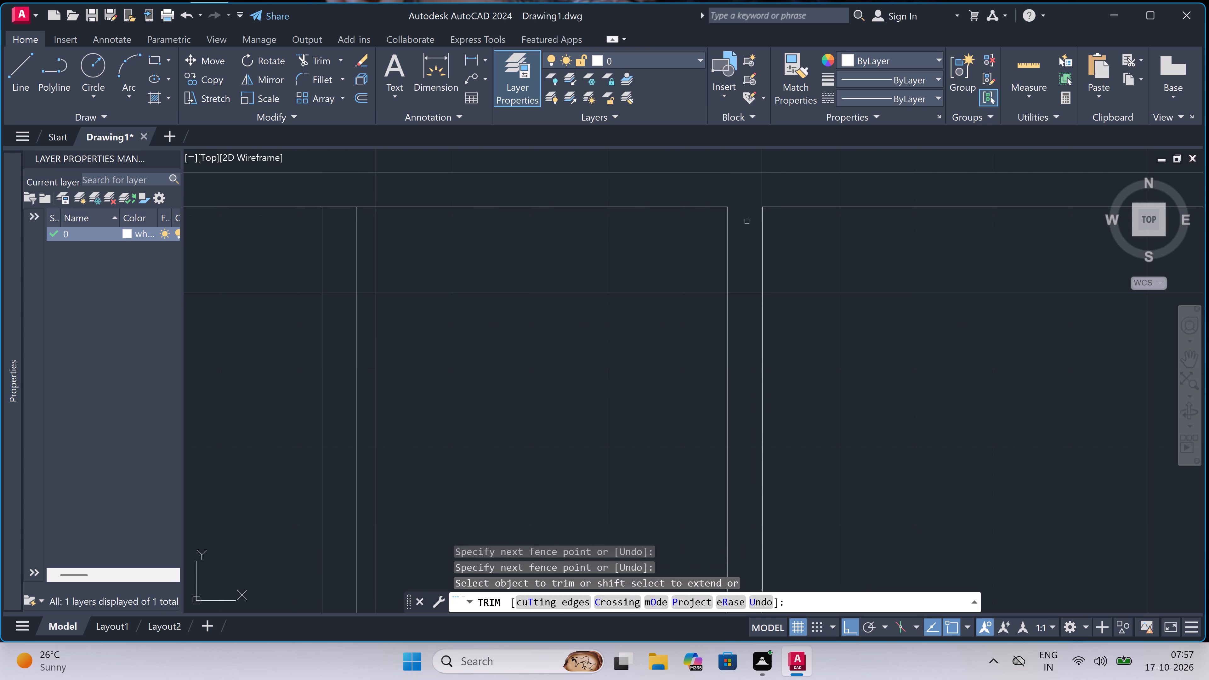
# Trim the inner top wall line between the two partition lines.
pyautogui.scroll(-4, 522, 214)
pyautogui.scroll(2, 482, 217)
pyautogui.scroll(2, 526, 192)
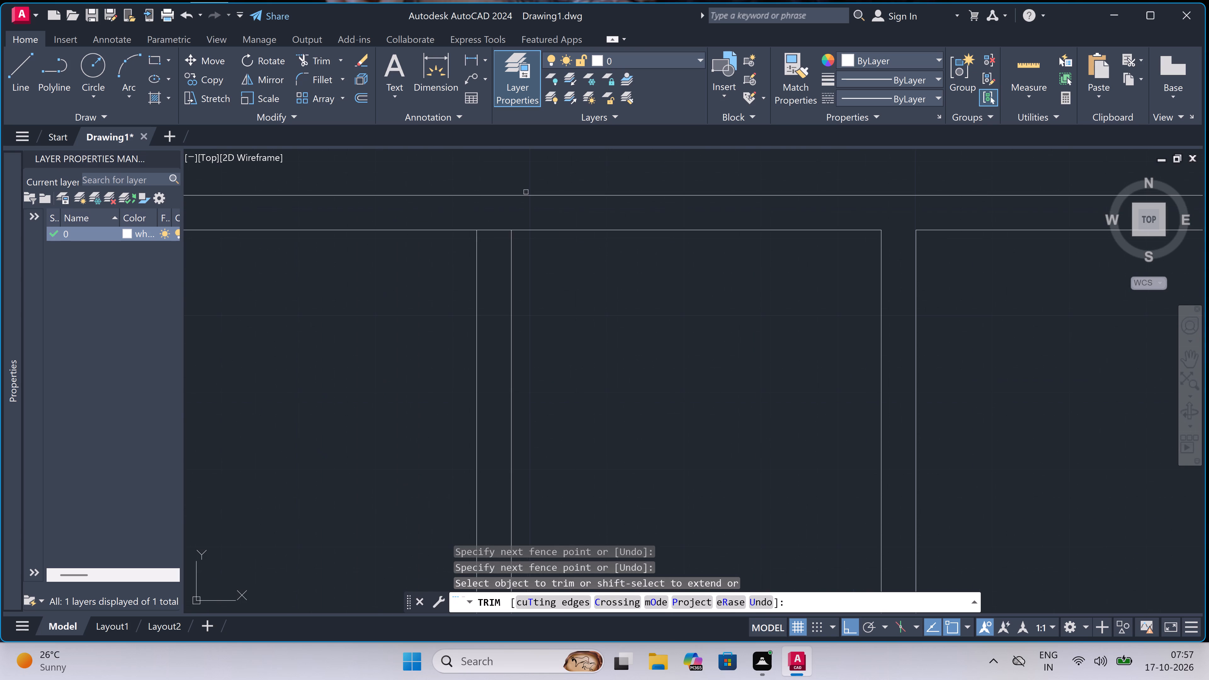
pyautogui.click(497, 210)
pyautogui.click(486, 257)
pyautogui.scroll(-6, 488, 249)
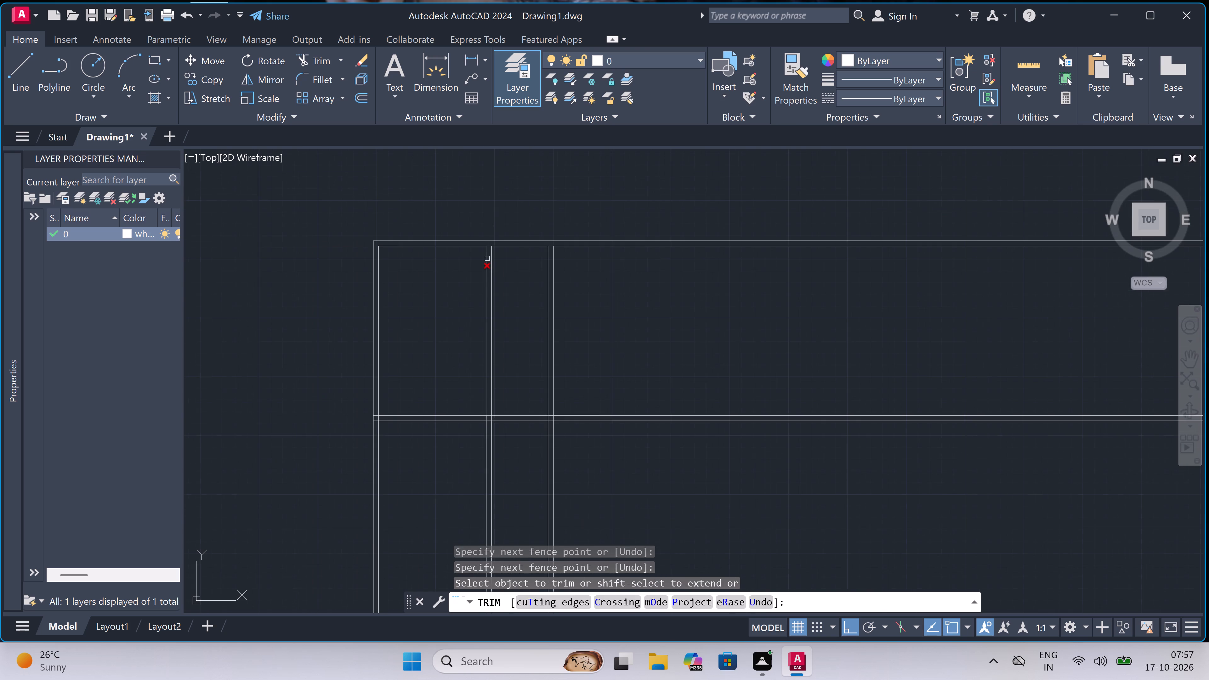
# Trim the room's bottom wall lines inside the left wall, and the inner left and partition lines where they cross the bottom wall.
pyautogui.scroll(4, 373, 430)
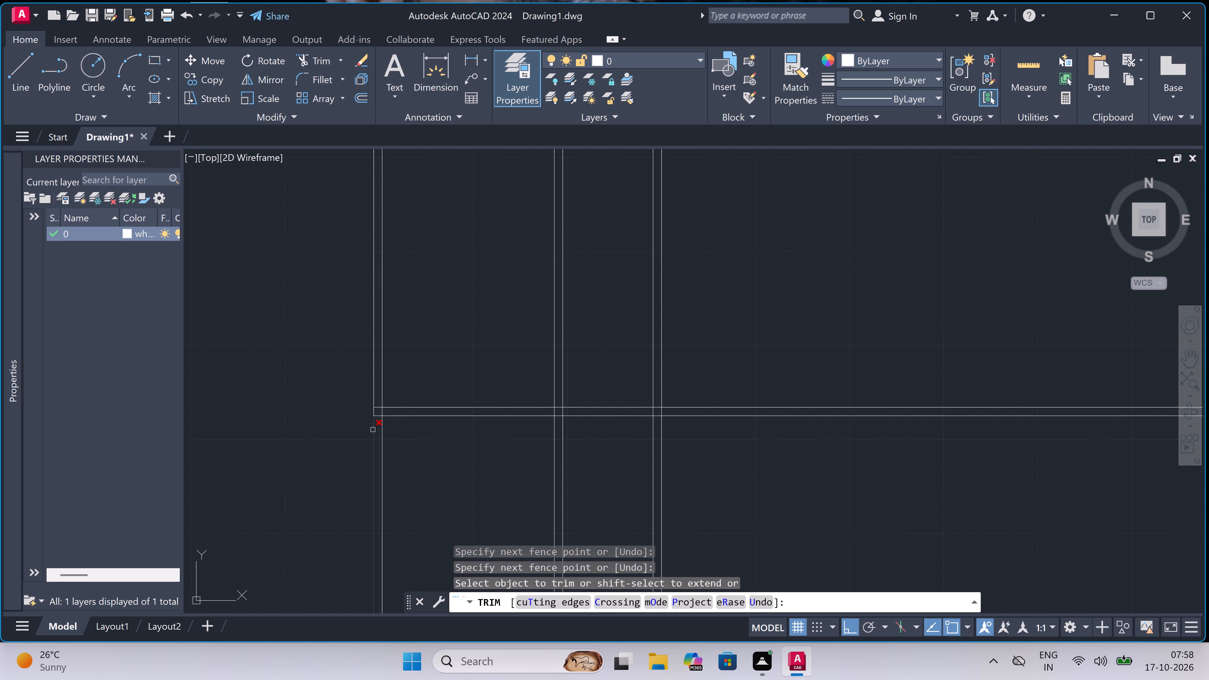
pyautogui.click(389, 410)
pyautogui.click(391, 329)
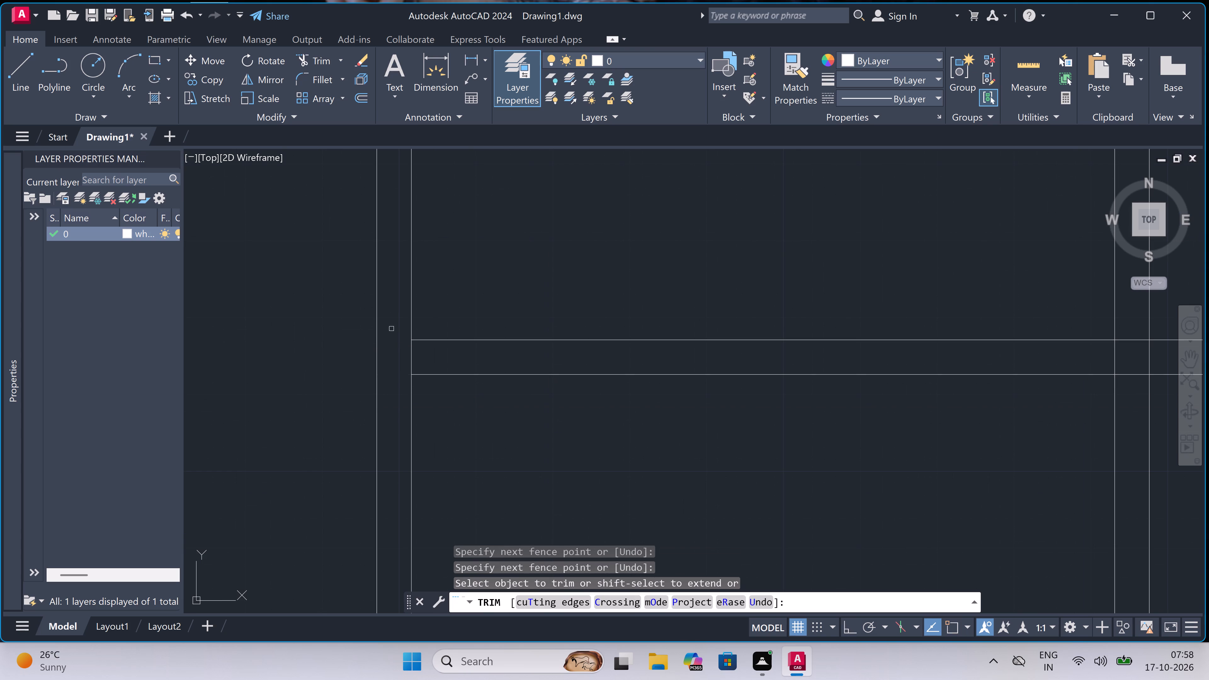
pyautogui.click(400, 355)
pyautogui.scroll(-4, 489, 352)
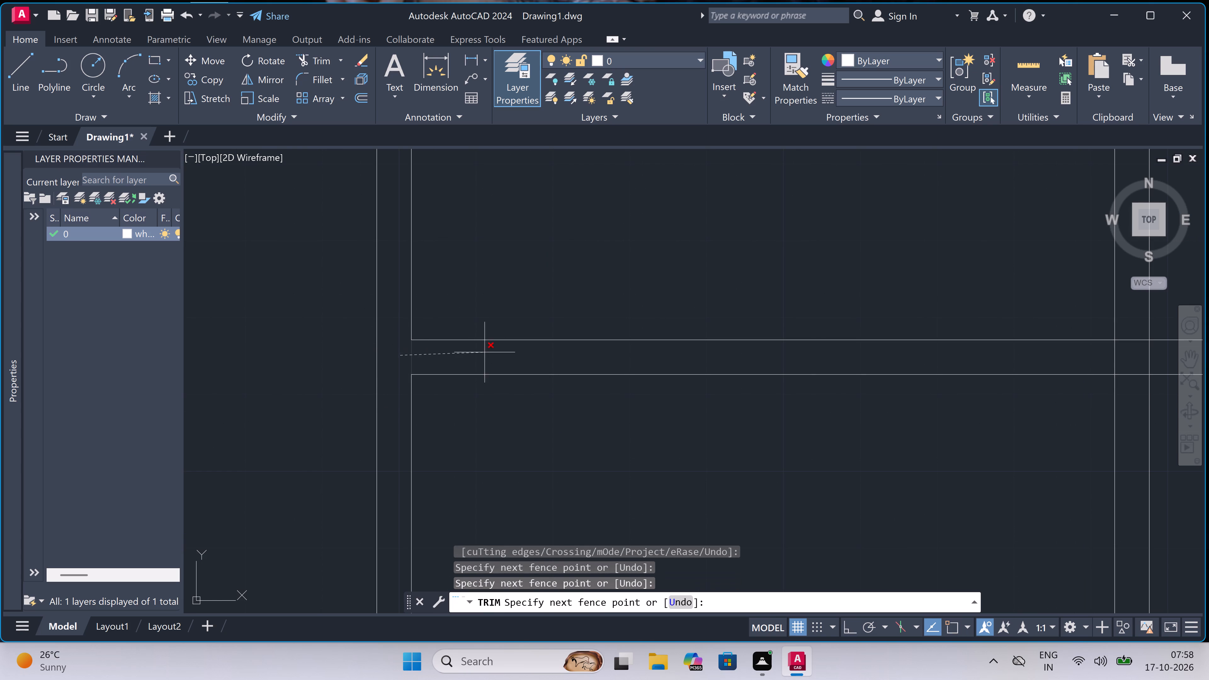
pyautogui.scroll(4, 630, 352)
pyautogui.click(629, 352)
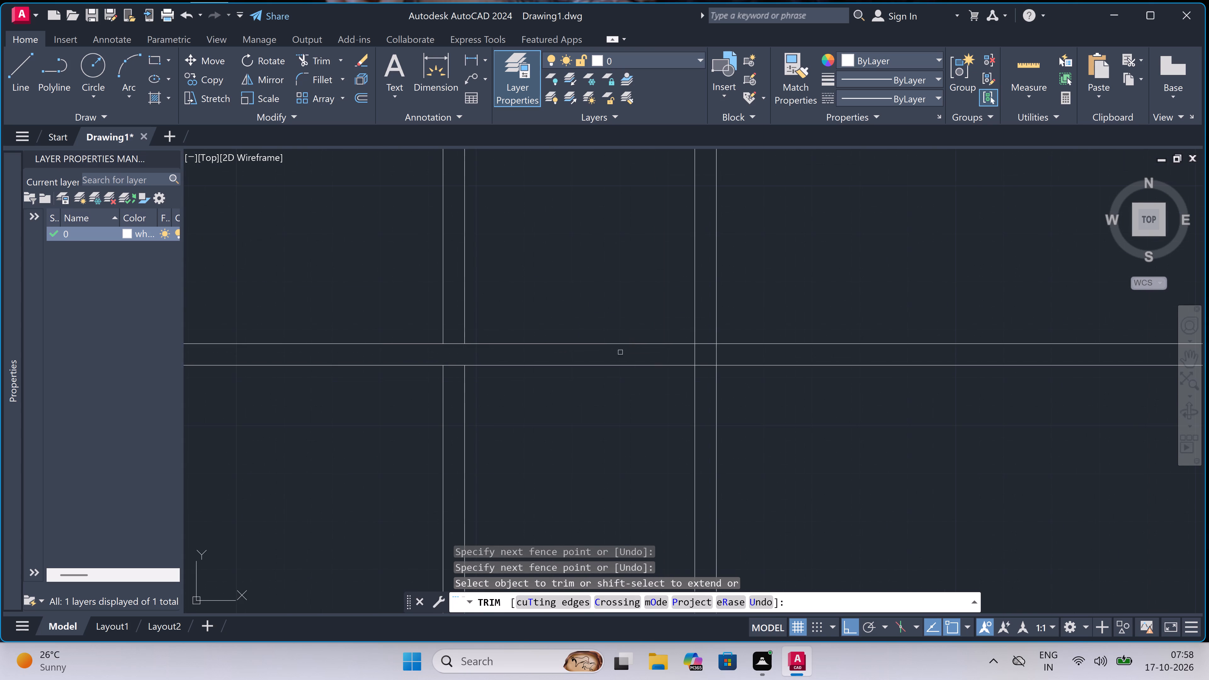
# Trim away the two partition lines below the room's bottom wall.
pyautogui.scroll(-4, 577, 356)
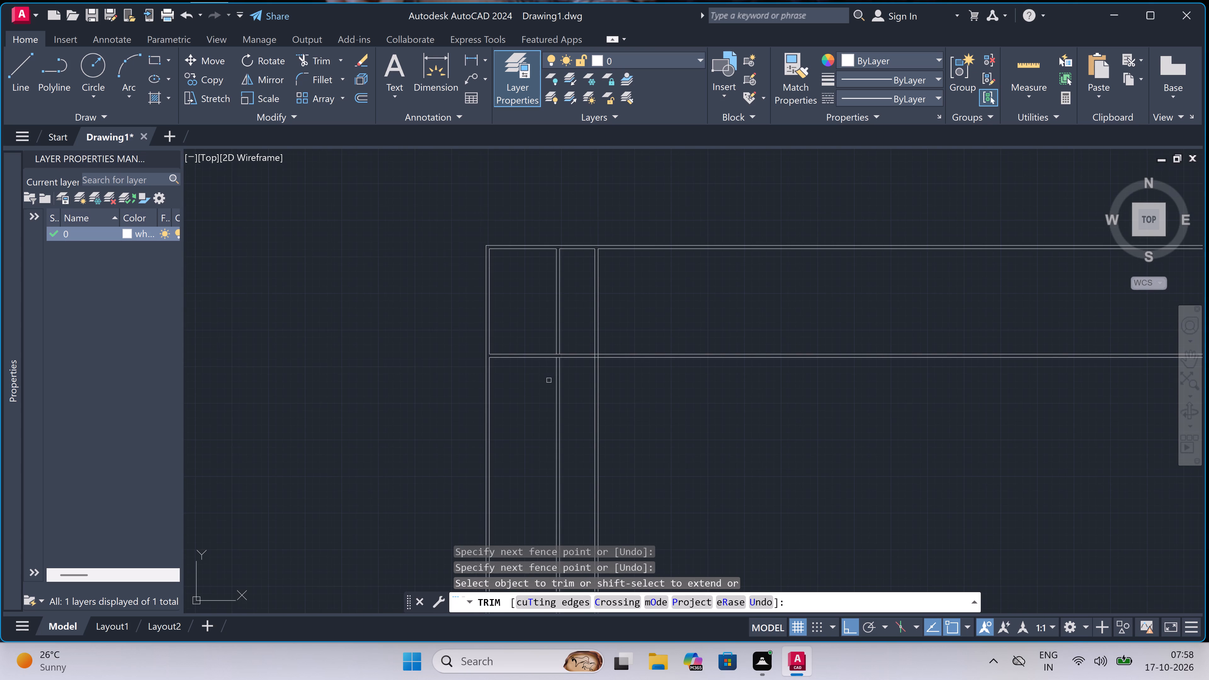
pyautogui.click(570, 381)
pyautogui.click(545, 397)
pyautogui.scroll(2, 561, 294)
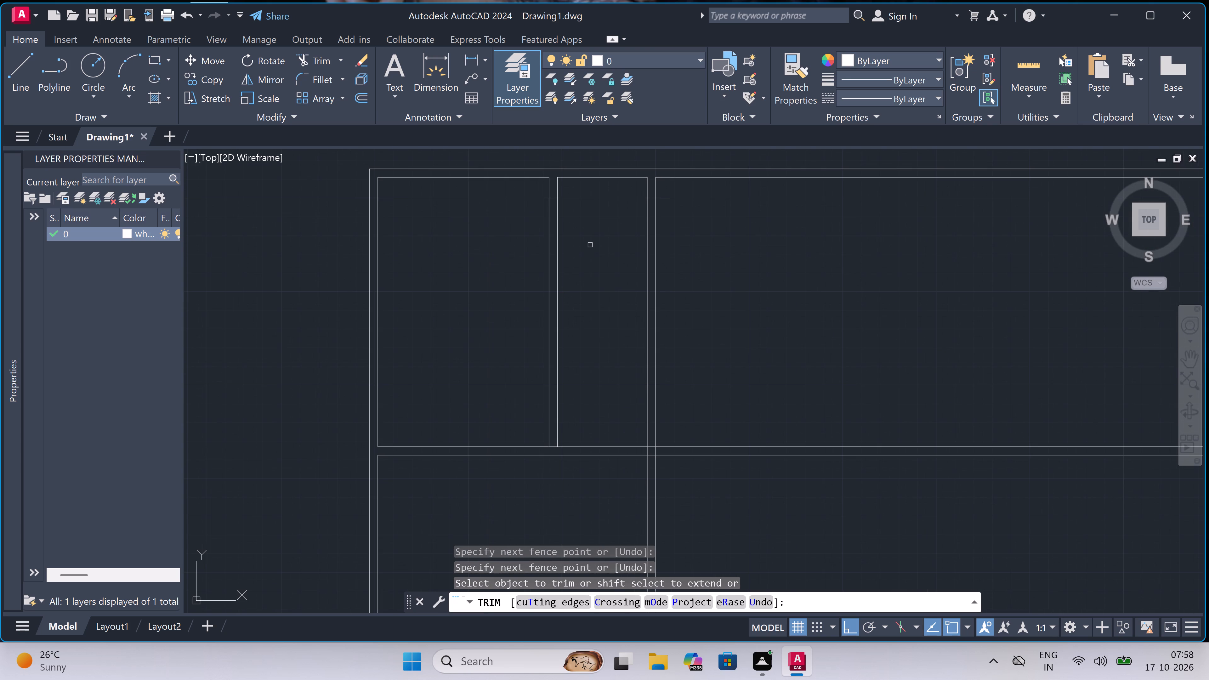
pyautogui.press('Escape')
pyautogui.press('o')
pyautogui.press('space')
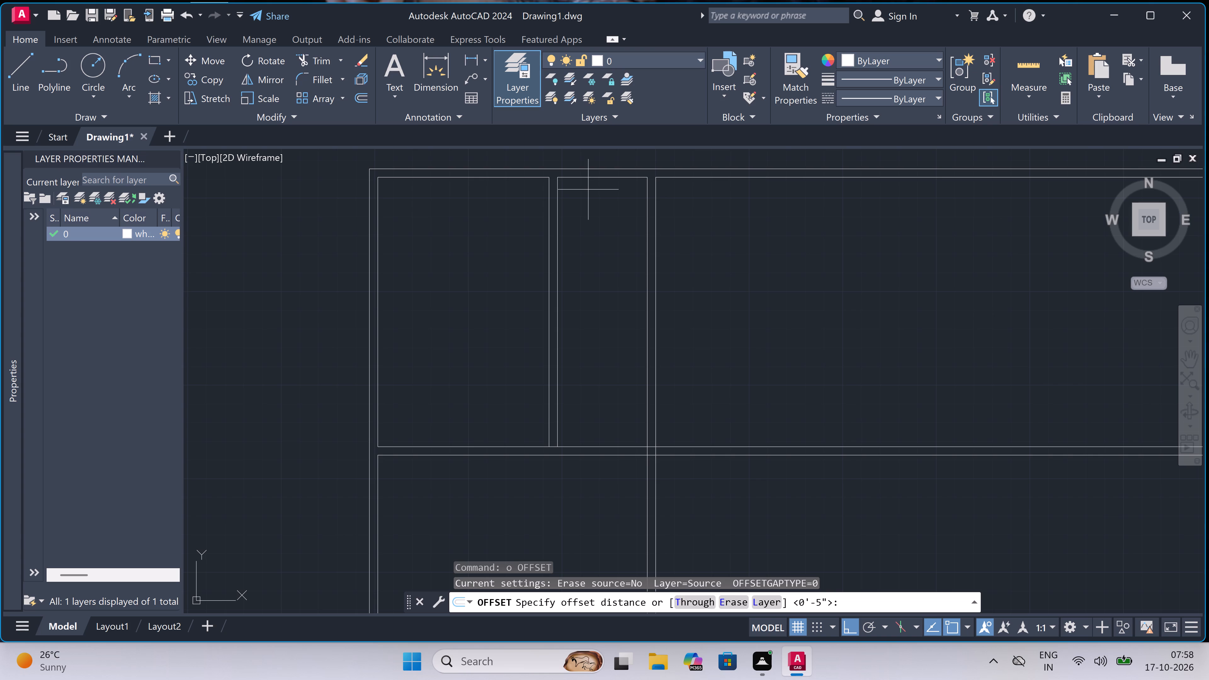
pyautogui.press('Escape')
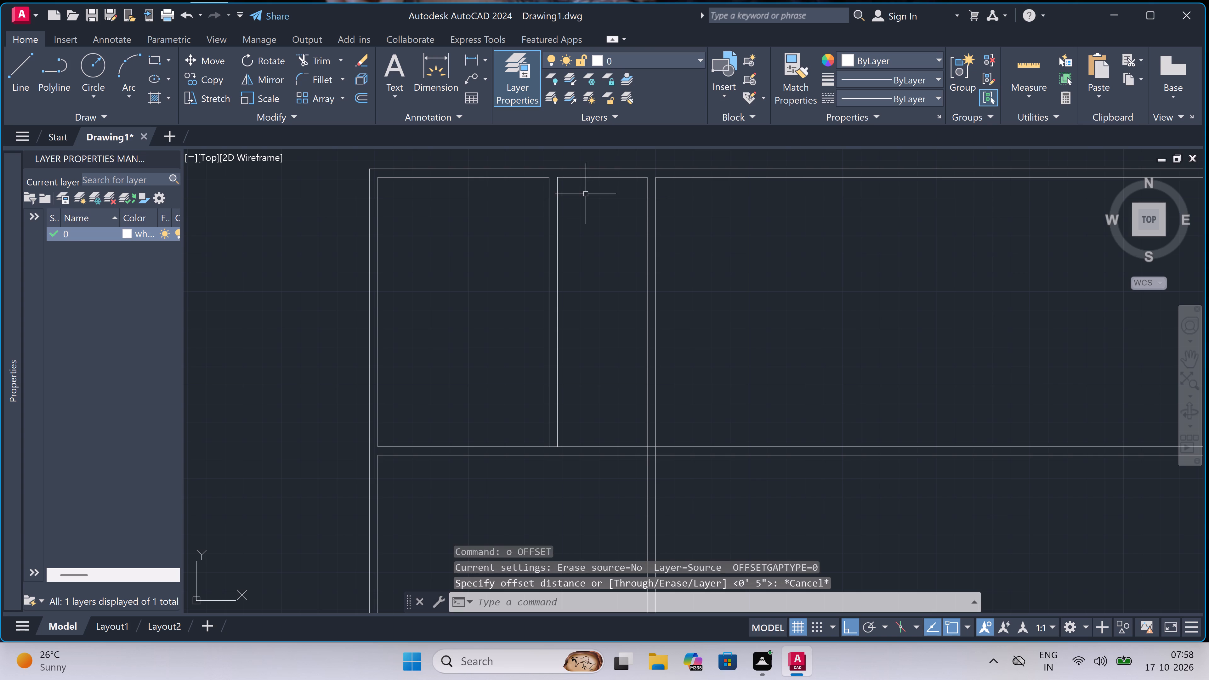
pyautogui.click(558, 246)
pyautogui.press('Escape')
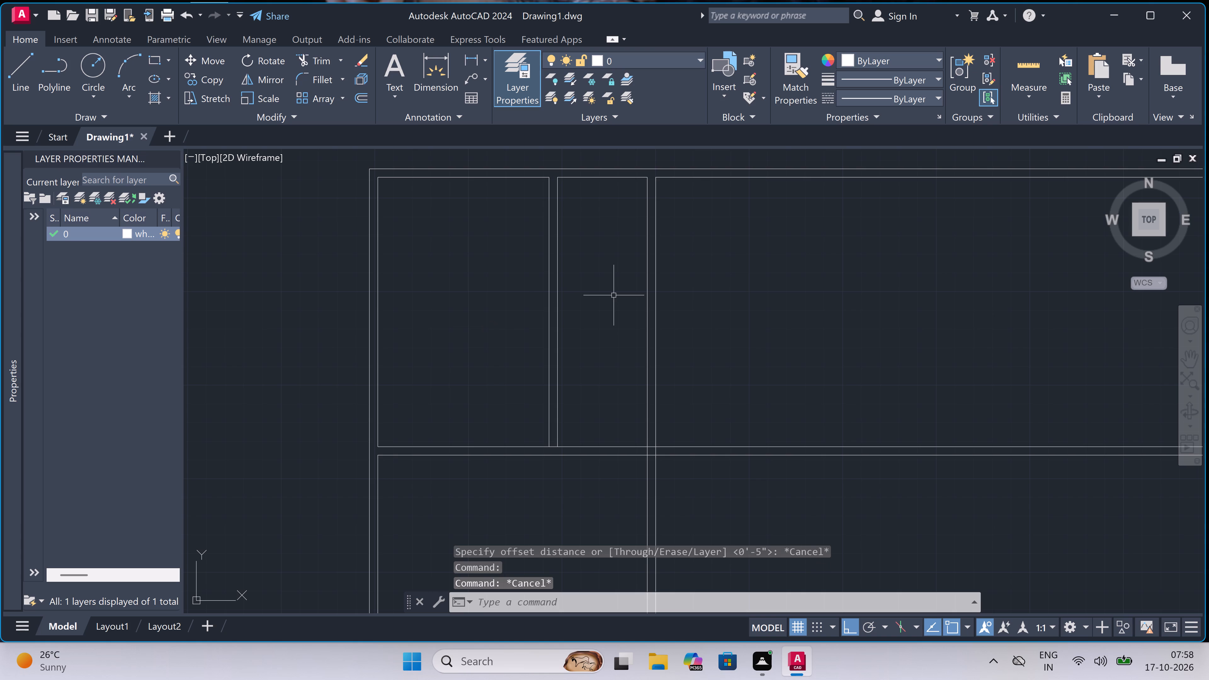
# Erase the two remaining partition lines inside the 12' room.
pyautogui.click(584, 301)
pyautogui.click(516, 350)
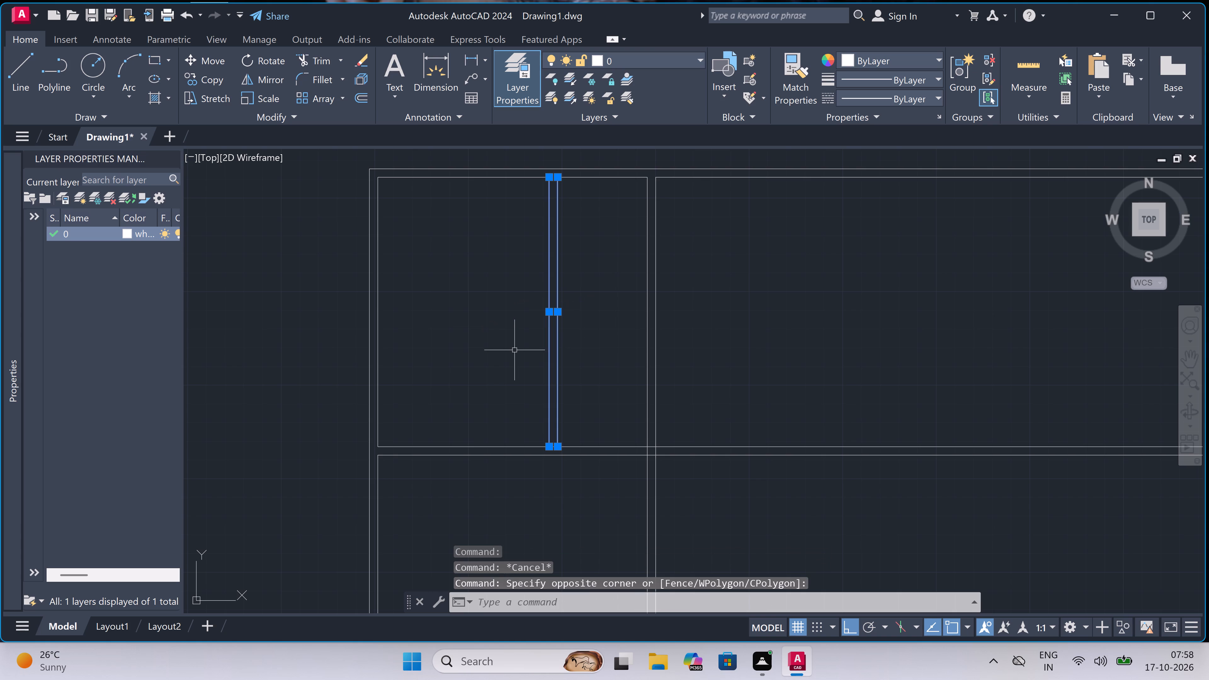
pyautogui.press('Delete')
# Offset the outer face of the room's right wall 4' to the right.
pyautogui.scroll(-1, 514, 350)
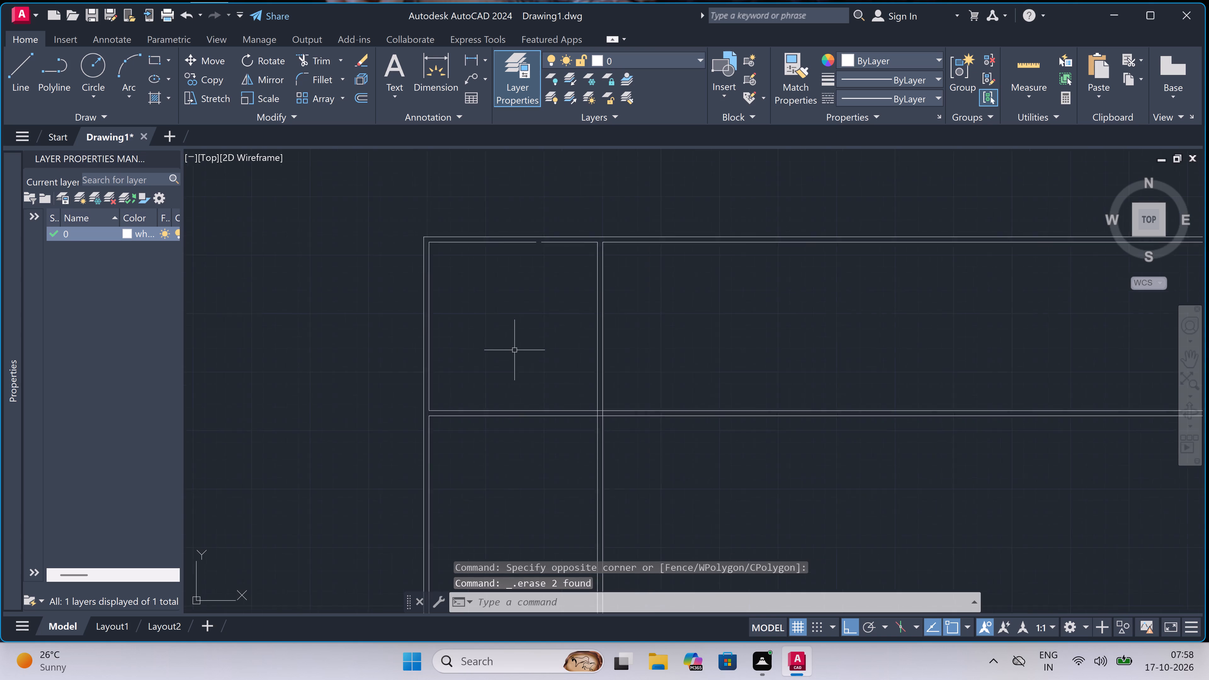
pyautogui.scroll(-1, 514, 350)
pyautogui.scroll(1, 540, 330)
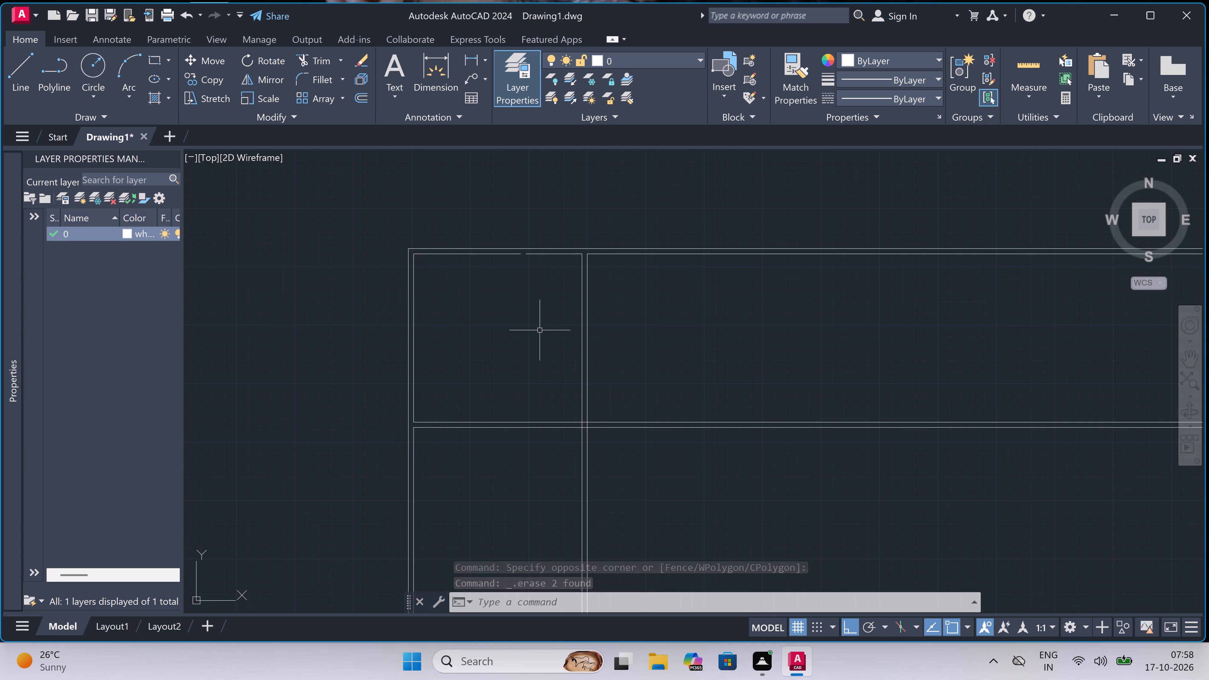
pyautogui.scroll(-1, 540, 330)
pyautogui.scroll(2, 576, 294)
pyautogui.press('o')
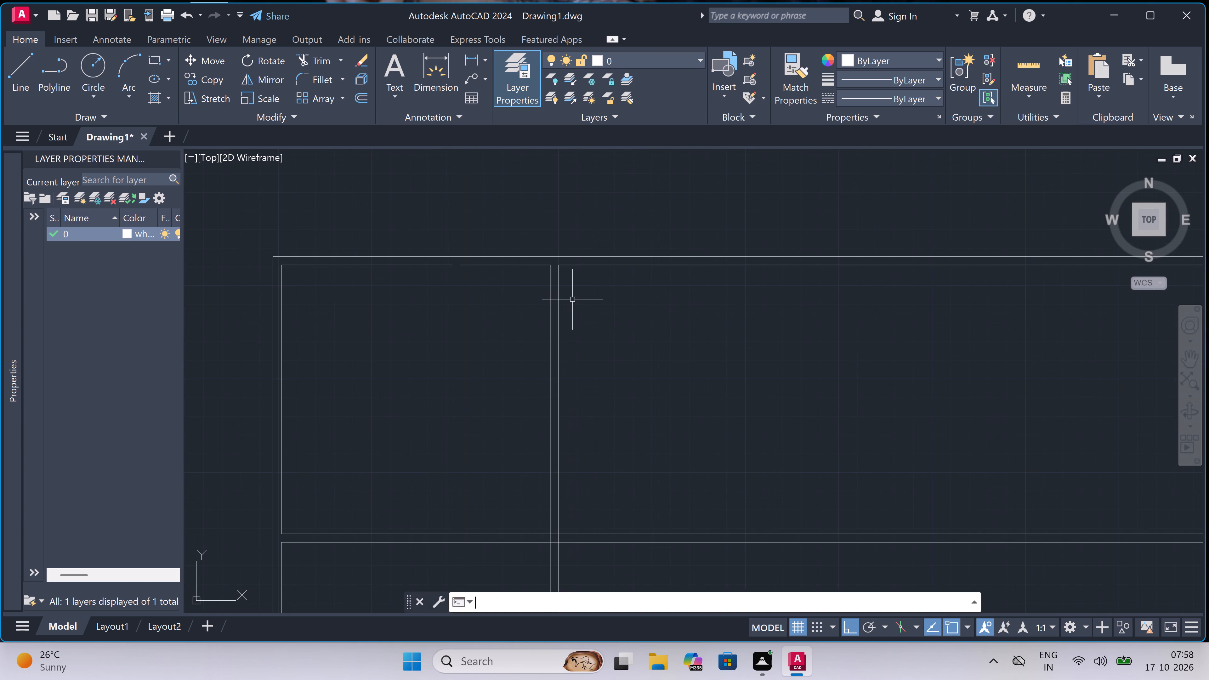
pyautogui.press('space')
pyautogui.click(559, 322)
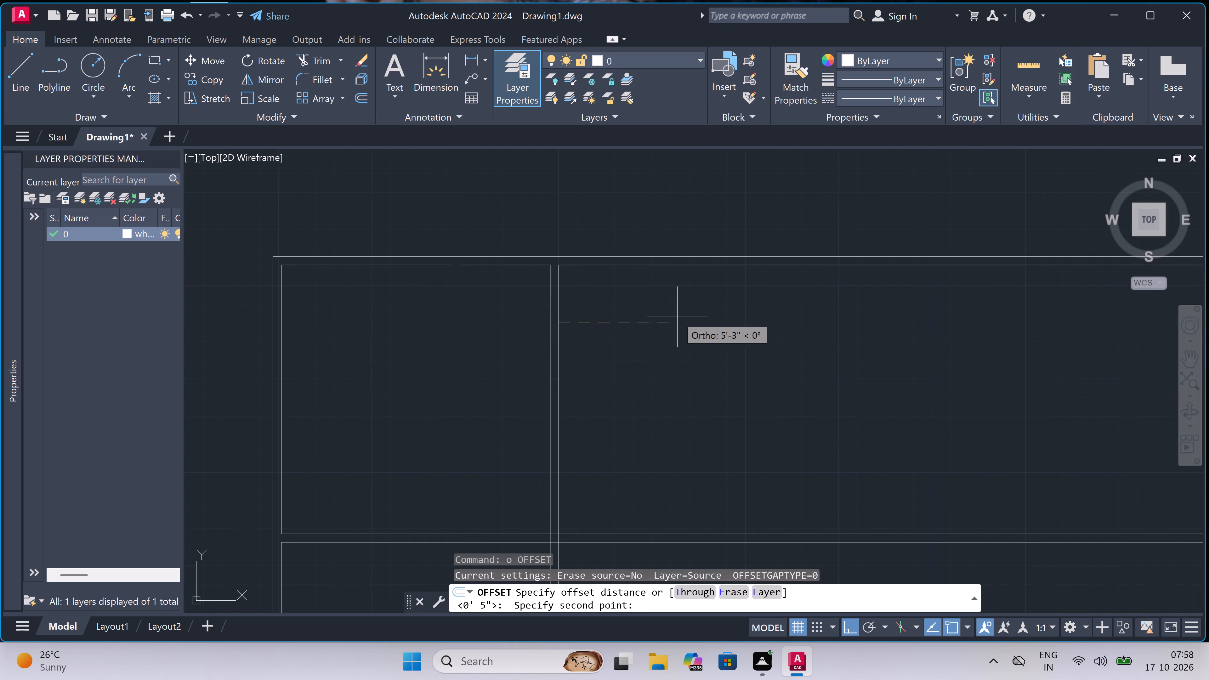
pyautogui.write("4'")
pyautogui.press('space')
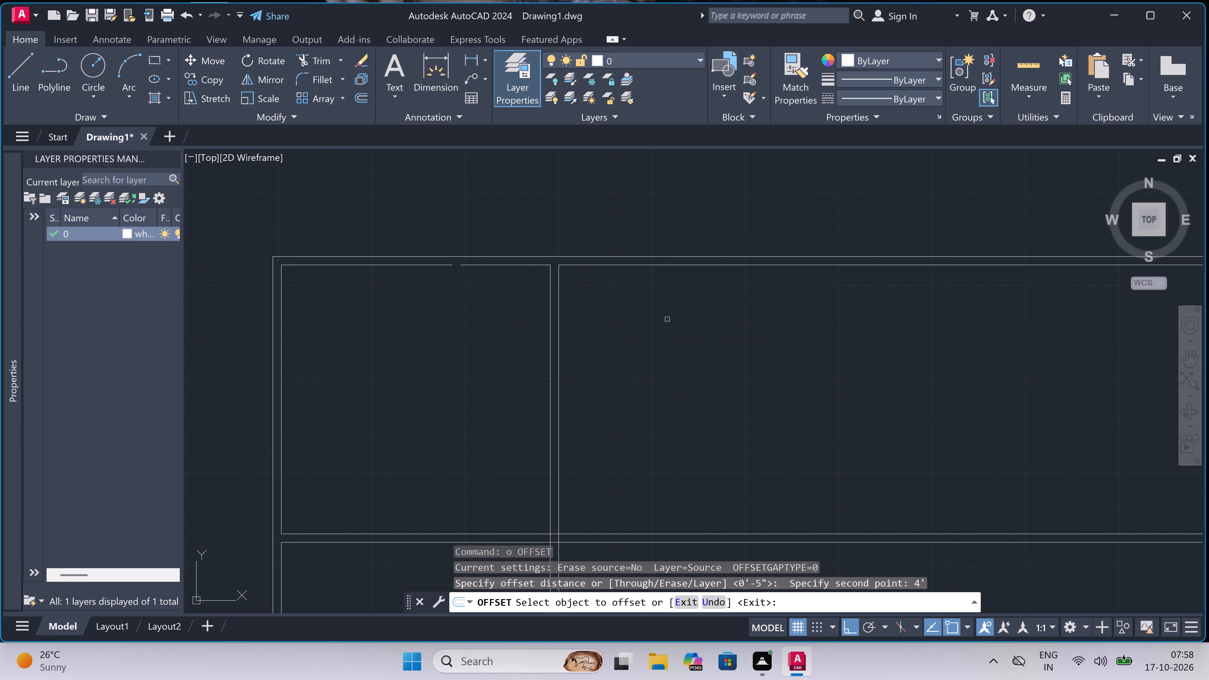
pyautogui.click(558, 354)
pyautogui.click(605, 345)
pyautogui.press('Escape')
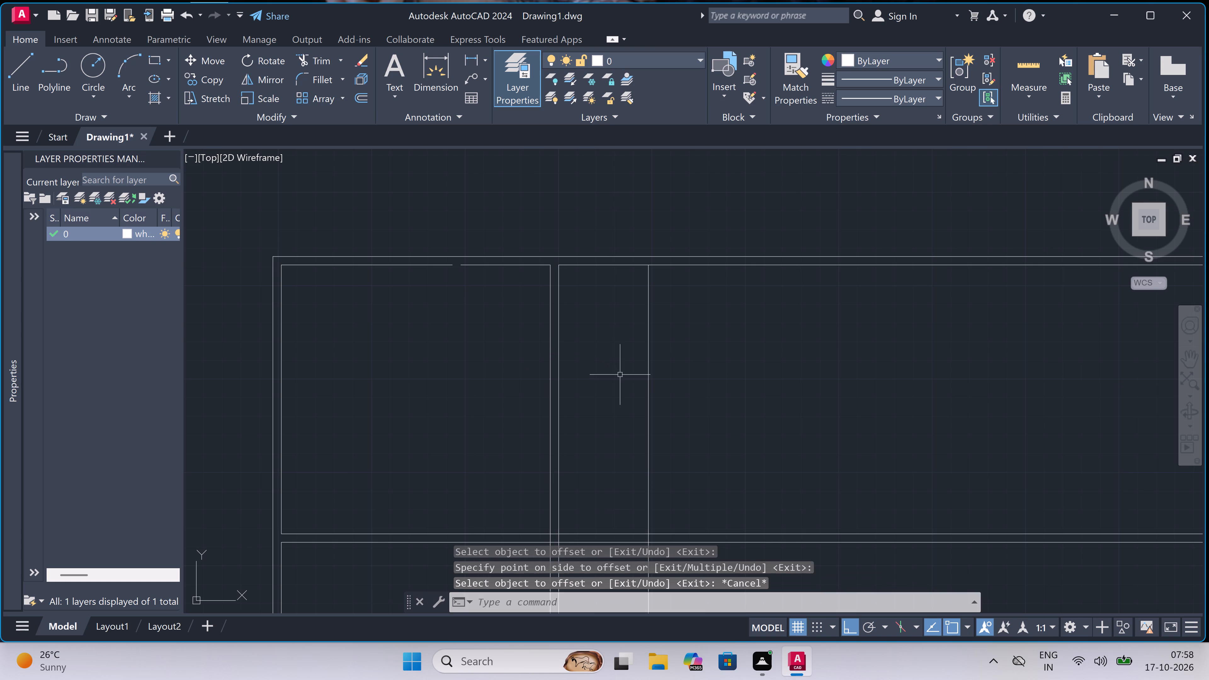
# Offset the new 4' line 4.5" to the right to form the wall thickness.
pyautogui.press('space')
pyautogui.moveTo(645, 379); pyautogui.dragTo(651, 379)
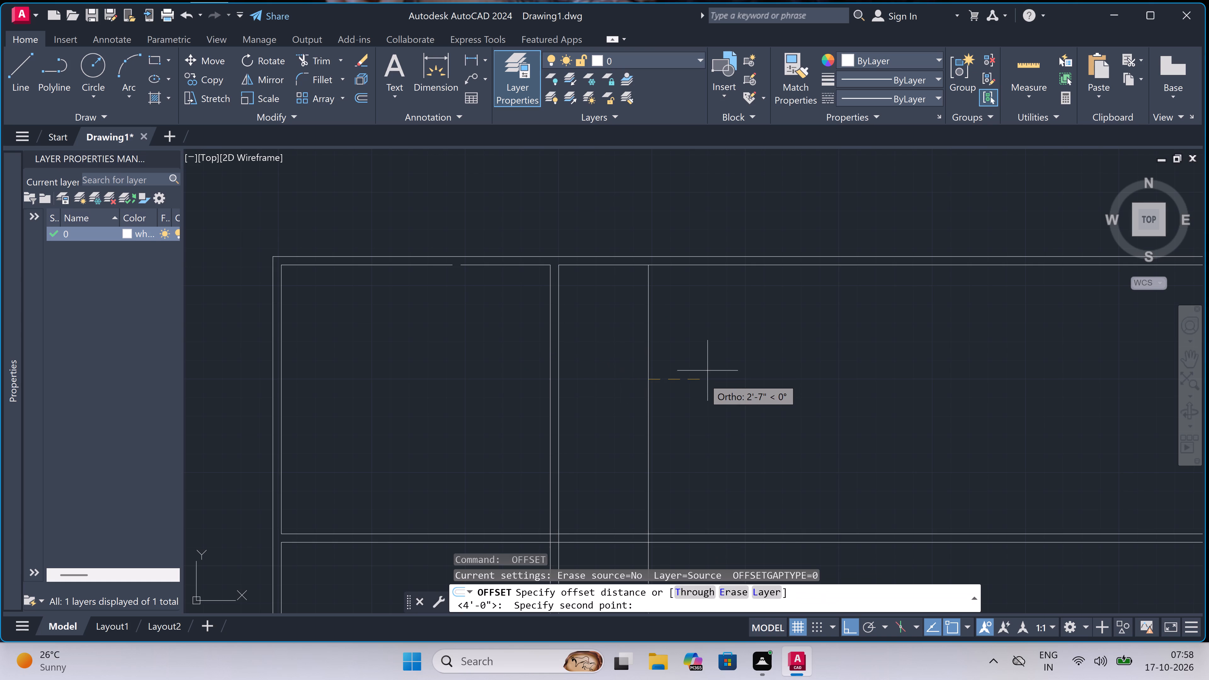
pyautogui.write('4.5"')
pyautogui.press('space')
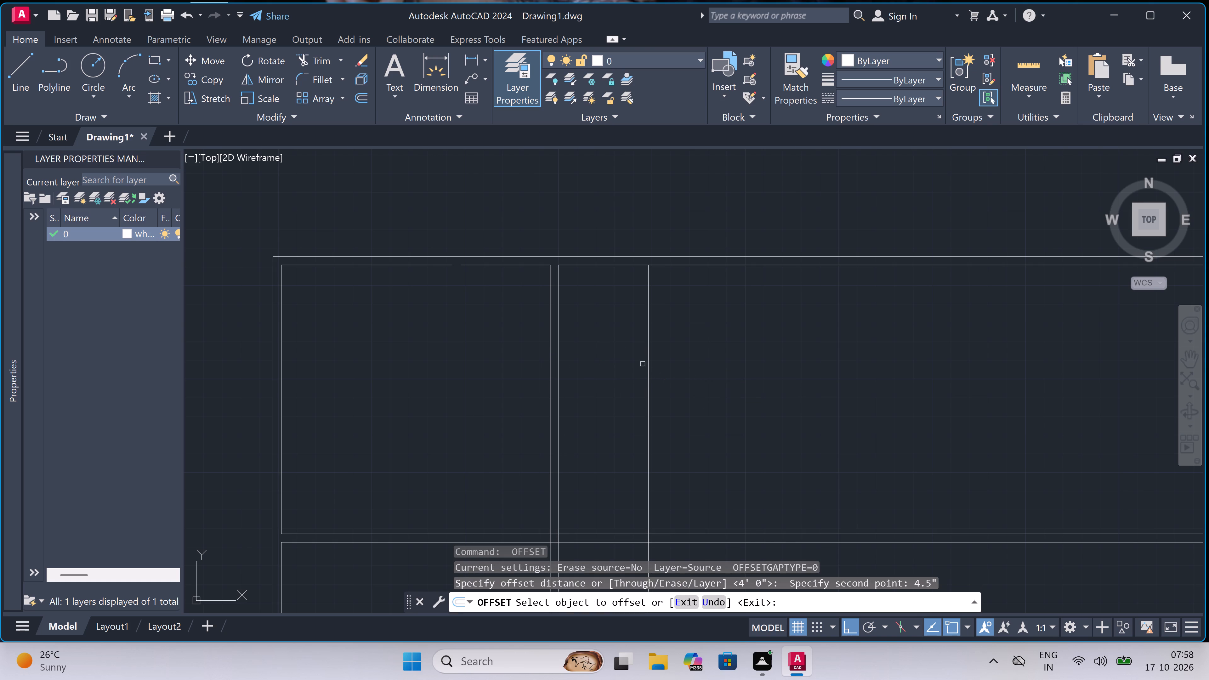
pyautogui.click(651, 358)
pyautogui.click(681, 336)
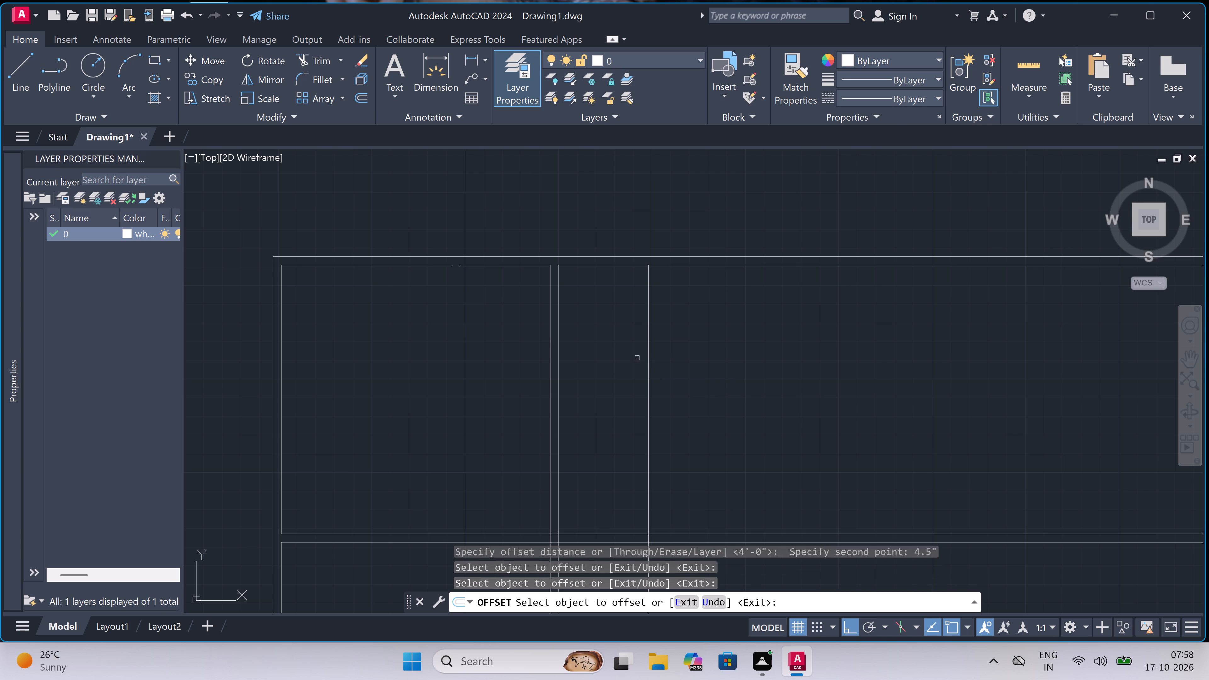
pyautogui.click(649, 346)
pyautogui.click(660, 345)
pyautogui.press('Escape')
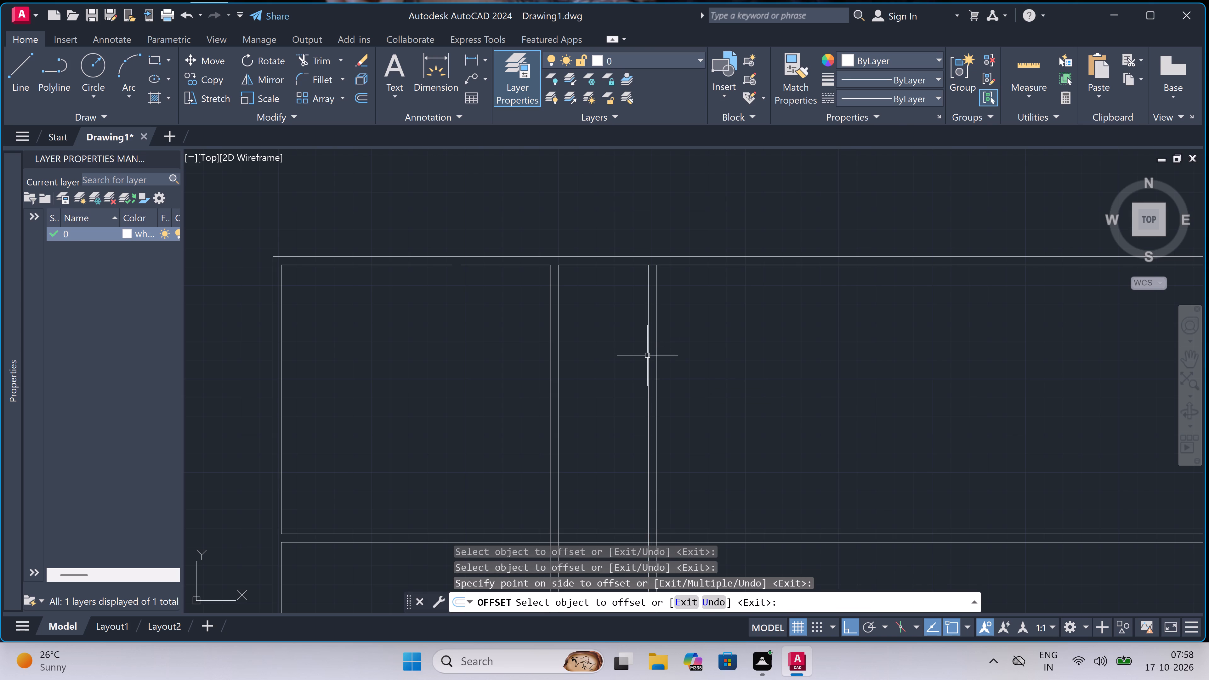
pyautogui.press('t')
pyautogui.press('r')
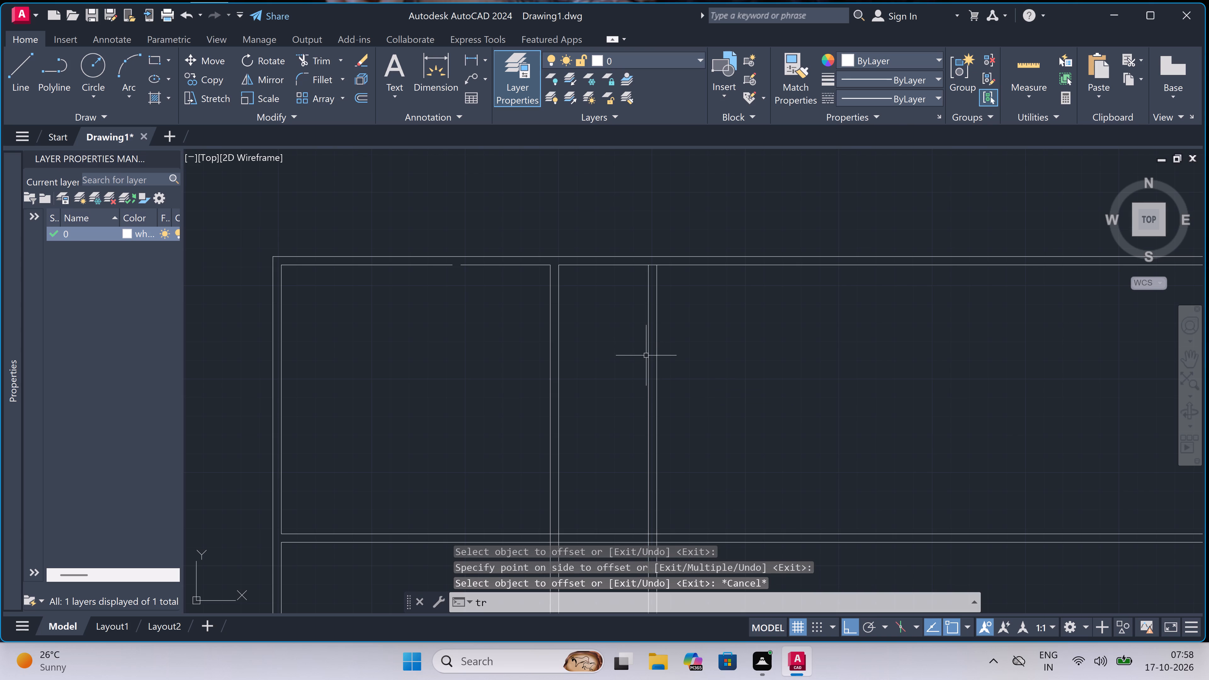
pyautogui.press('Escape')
# Extend the inner line of the 12' room's top wall to close the gap in it.
pyautogui.write('ex')
pyautogui.press('space')
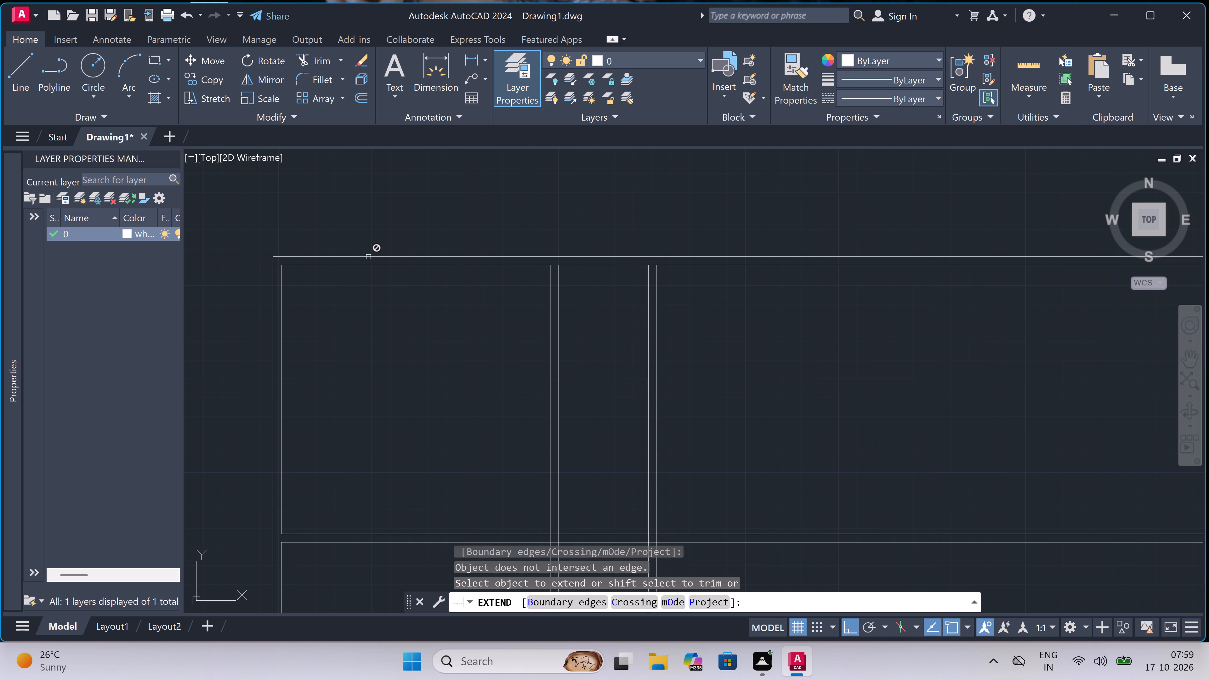
pyautogui.click(394, 263)
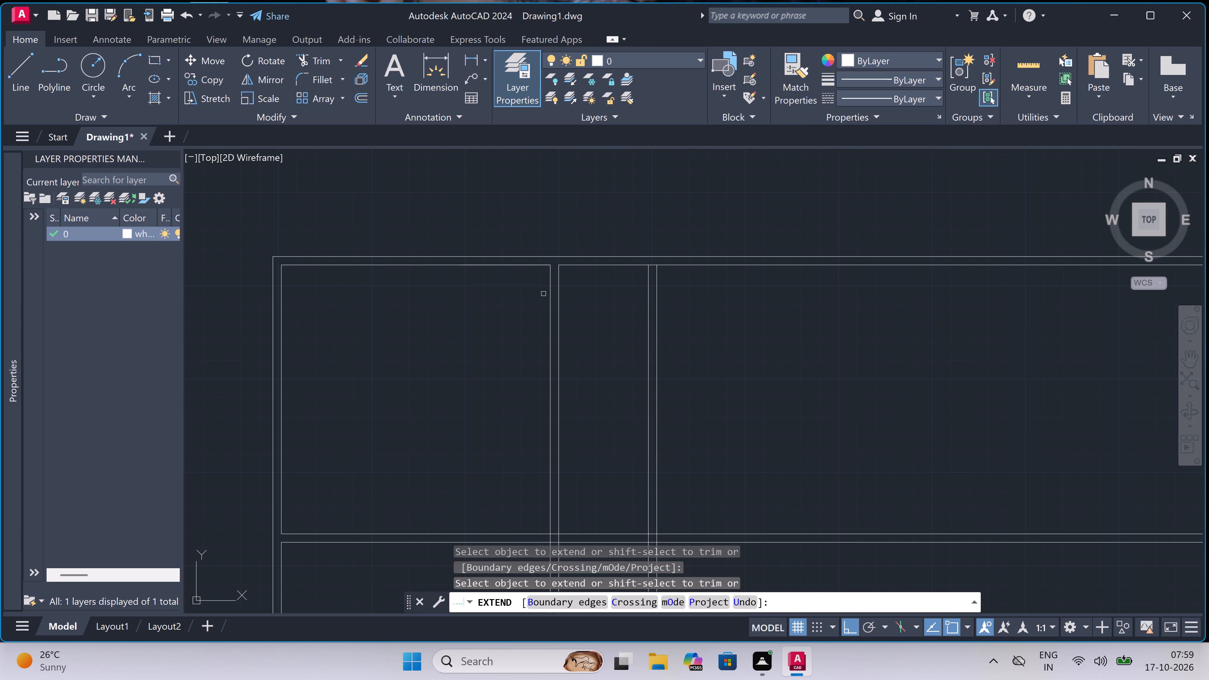
pyautogui.press('Escape')
pyautogui.scroll(-2, 630, 289)
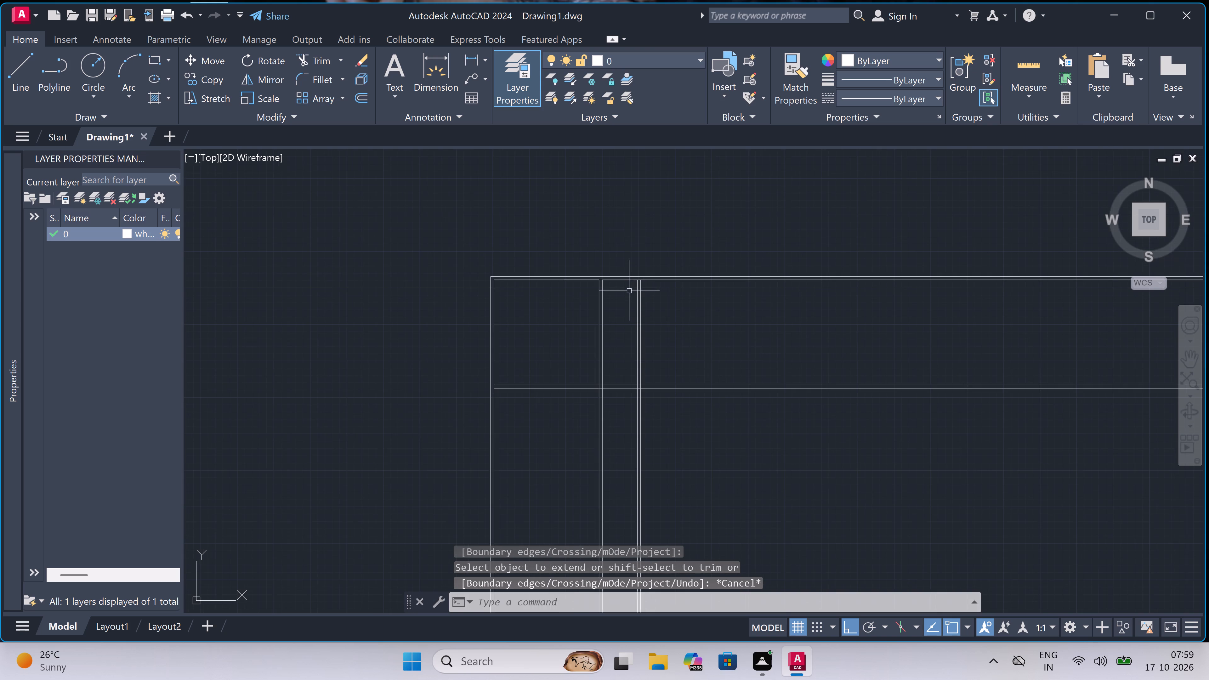
# Offset the inner line of the top wall 8'3" downward across the 4' space.
pyautogui.scroll(2, 620, 305)
pyautogui.press('o')
pyautogui.press('space')
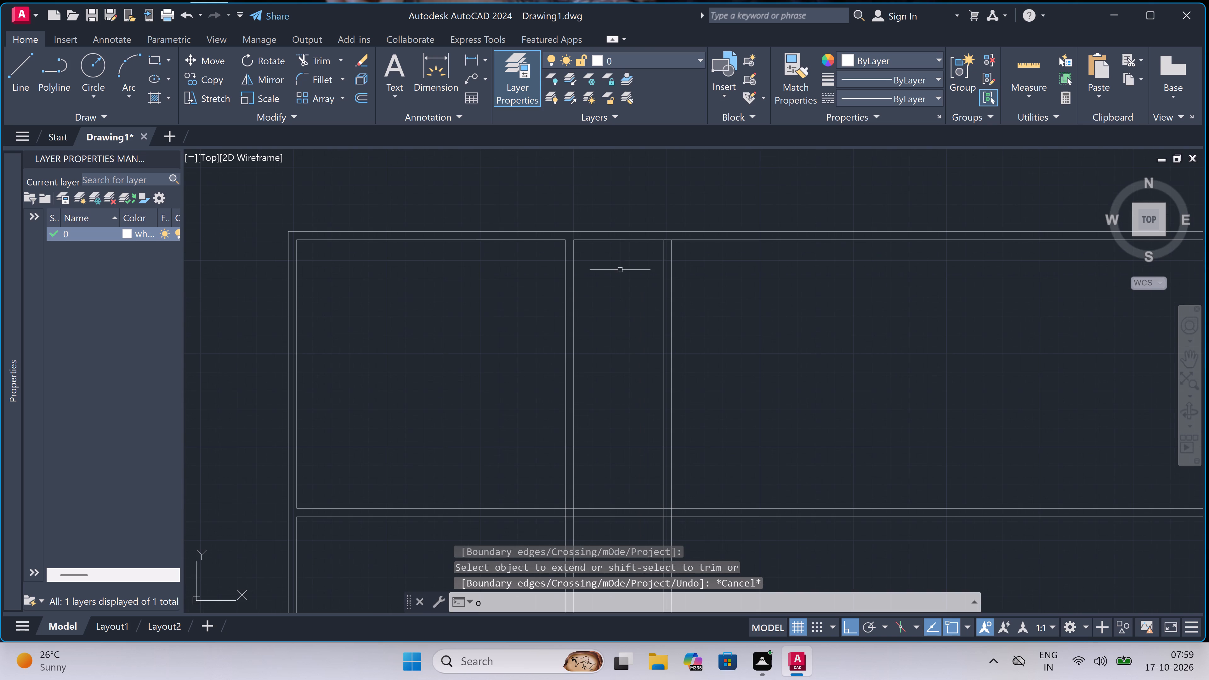
pyautogui.click(621, 235)
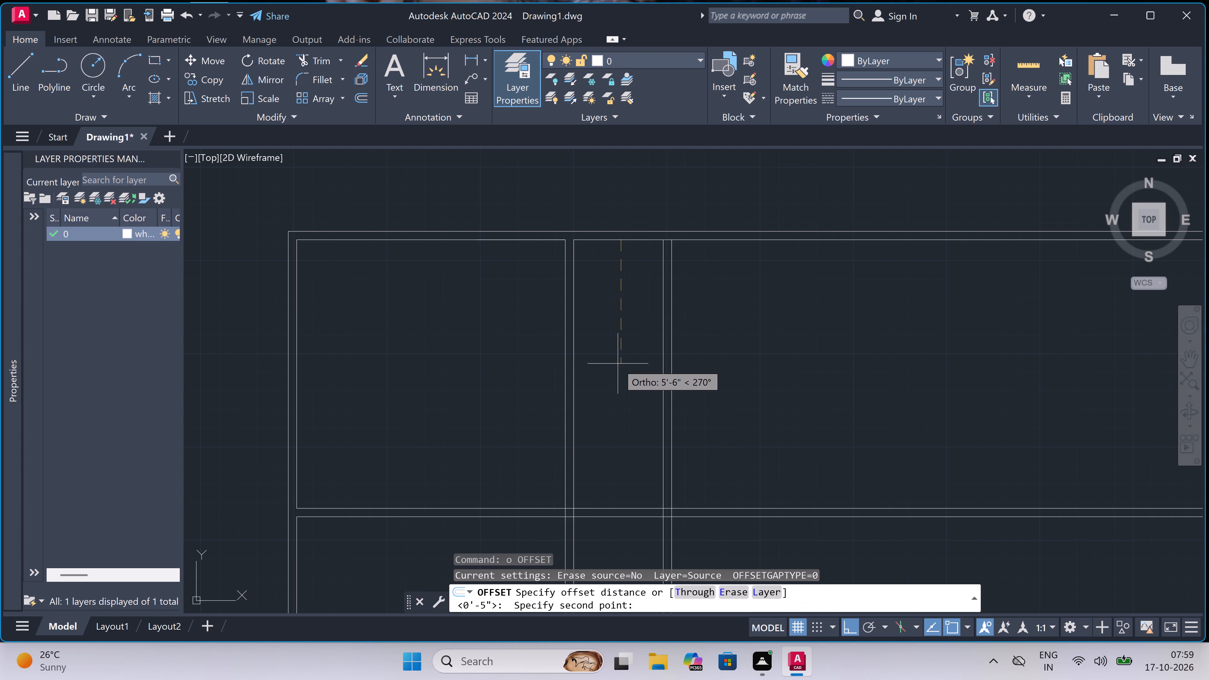
pyautogui.write("8'")
pyautogui.write('3"')
pyautogui.press('space')
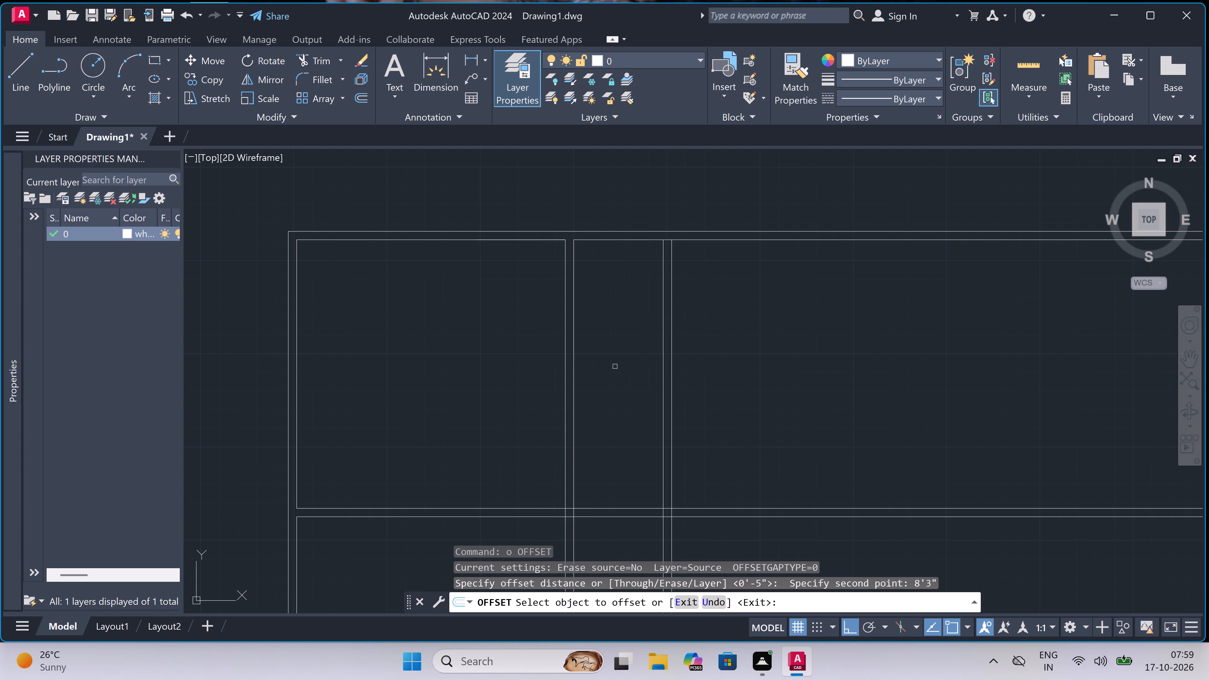
pyautogui.click(619, 241)
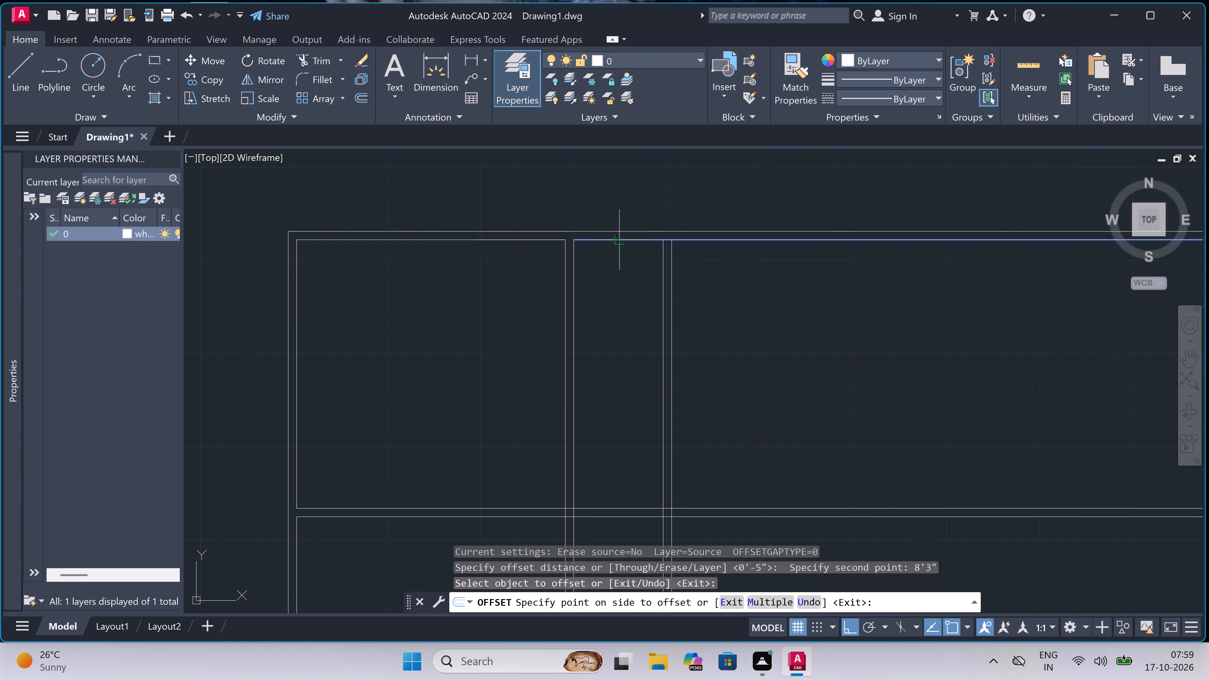
pyautogui.click(613, 375)
pyautogui.press('Escape')
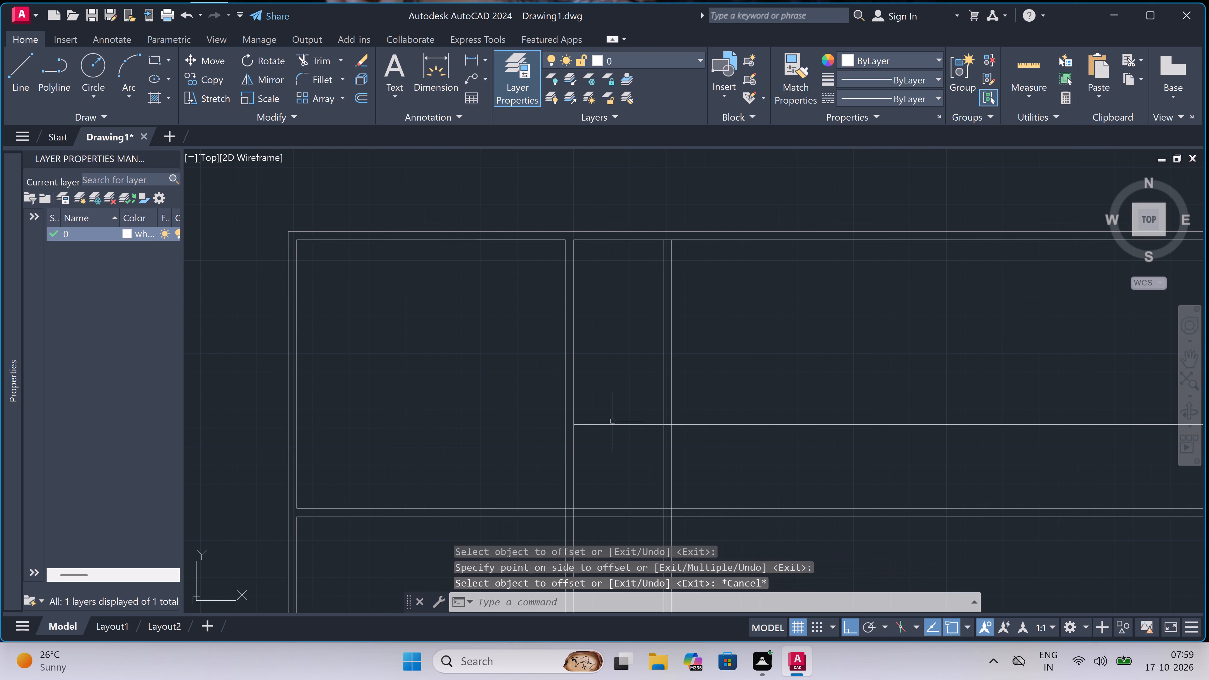
# Offset the new 8'3" line 4.5" downward to form the cross wall's thickness.
pyautogui.press('space')
pyautogui.click(610, 422)
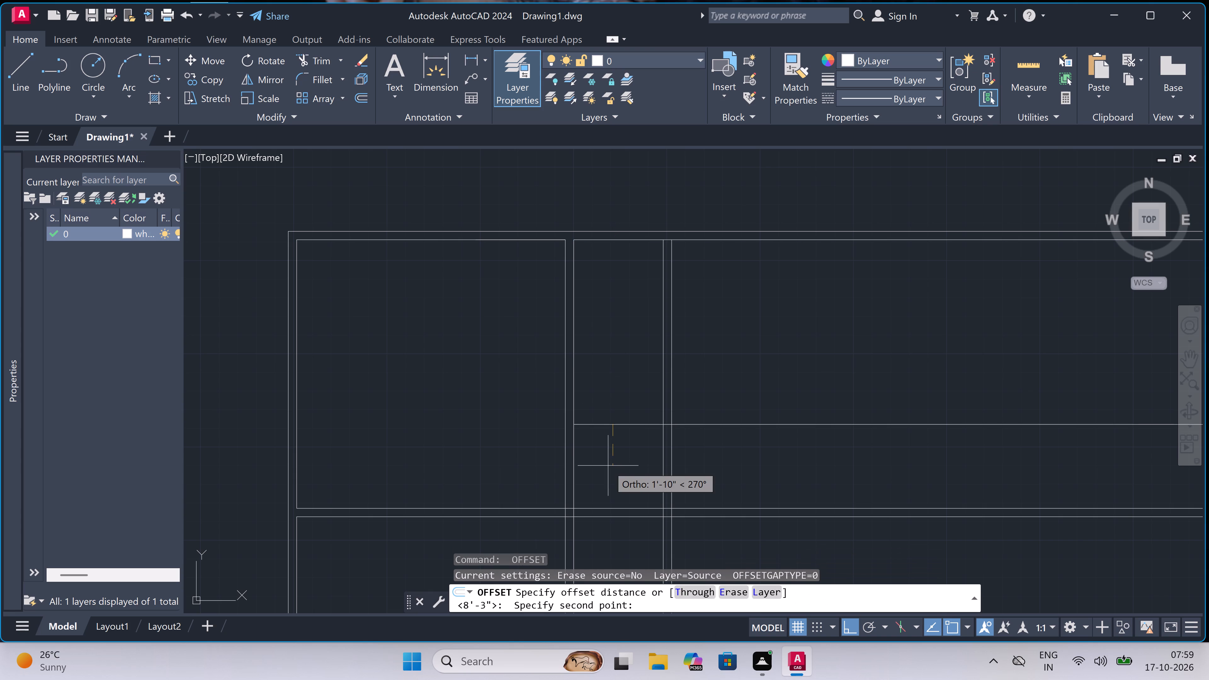
pyautogui.write('4.5"')
pyautogui.press('space')
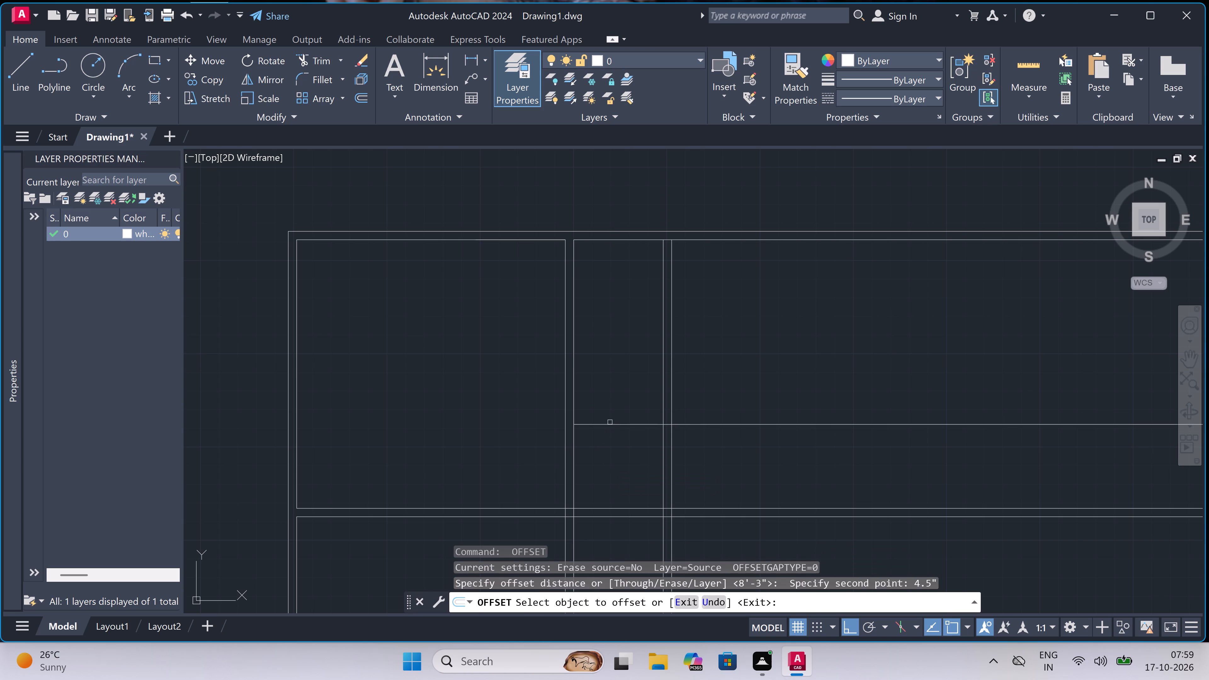
pyautogui.click(607, 425)
pyautogui.click(601, 455)
pyautogui.press('Escape')
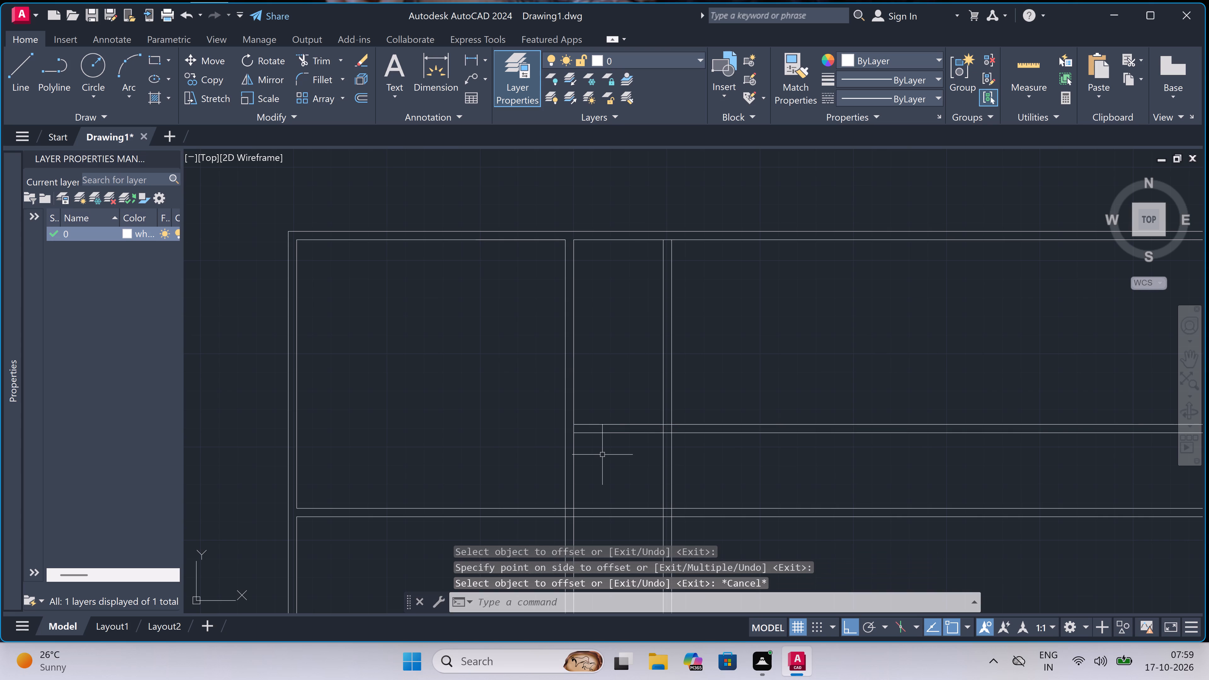
# Trim away both cross wall lines to the right of the 4' space's right wall.
pyautogui.write('tr')
pyautogui.press('space')
pyautogui.scroll(-2, 602, 455)
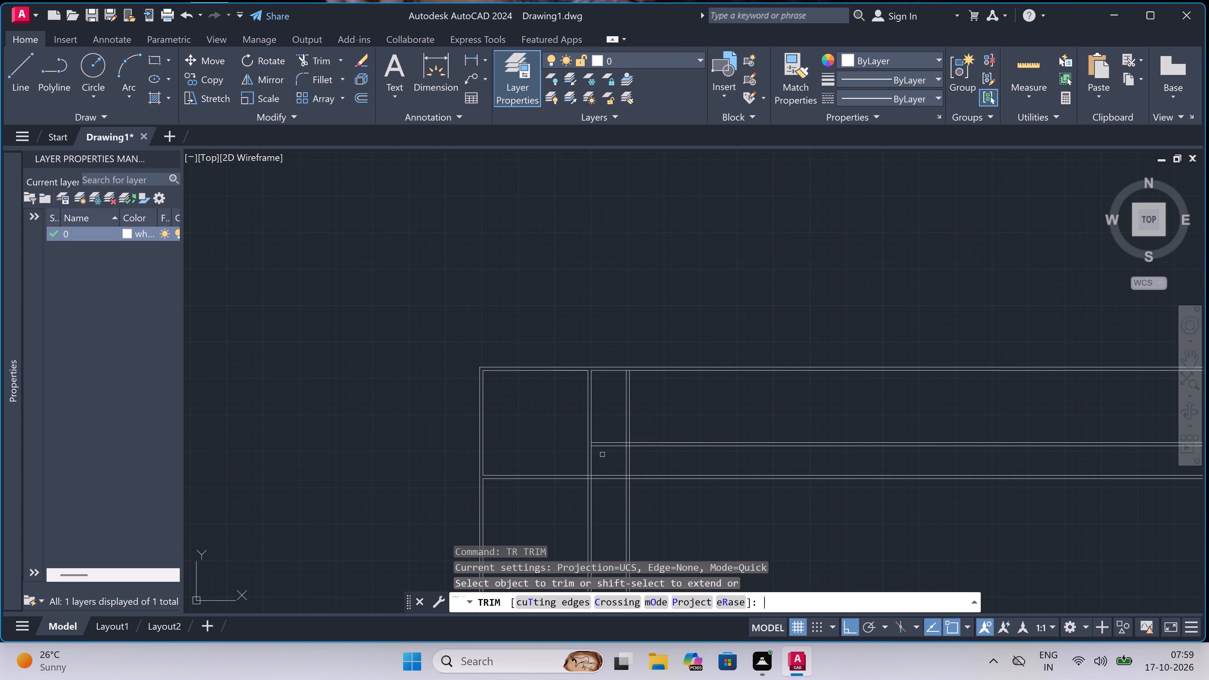
pyautogui.scroll(2, 707, 450)
pyautogui.click(656, 459)
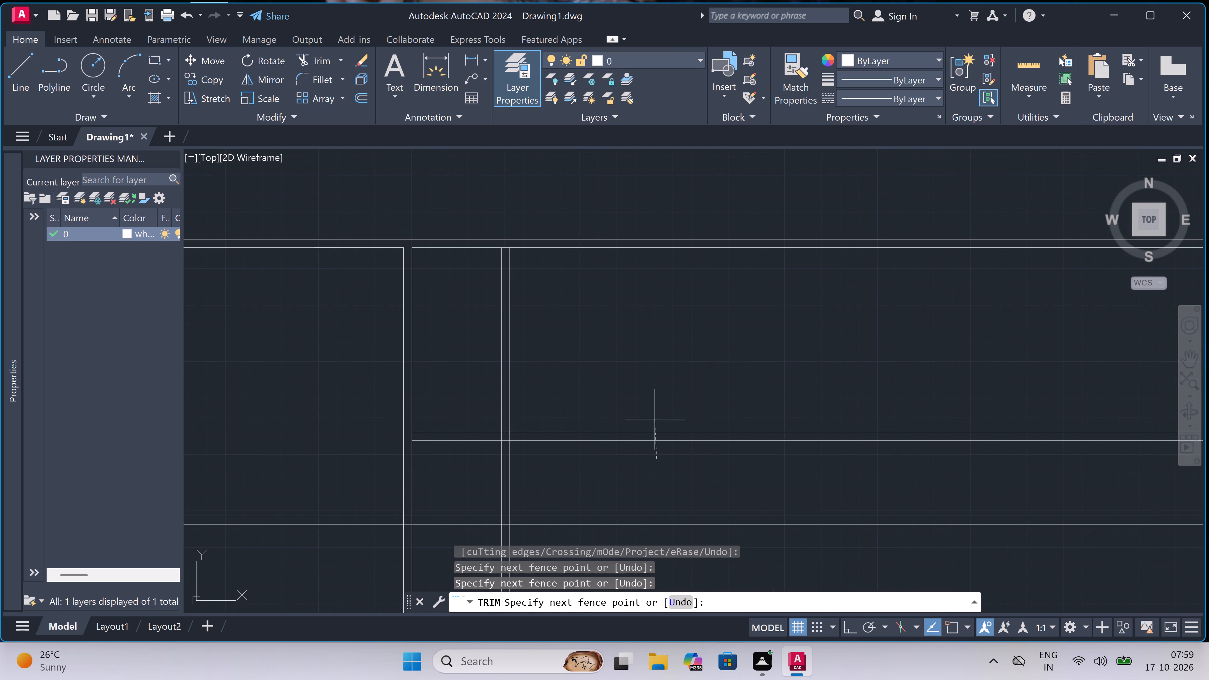
pyautogui.click(655, 418)
# Trim the overlapping lines inside the junction of the cross wall and the 4' space's right wall.
pyautogui.scroll(-2, 523, 434)
pyautogui.scroll(3, 514, 442)
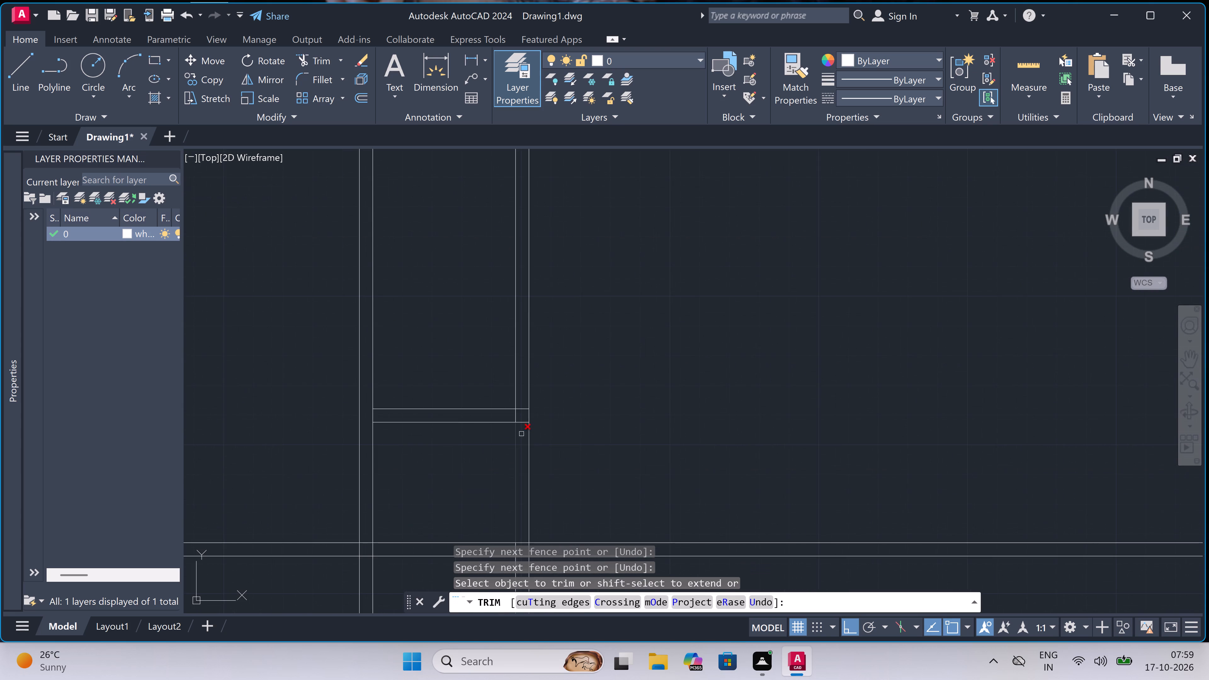
pyautogui.scroll(2, 524, 423)
pyautogui.click(523, 427)
pyautogui.click(522, 388)
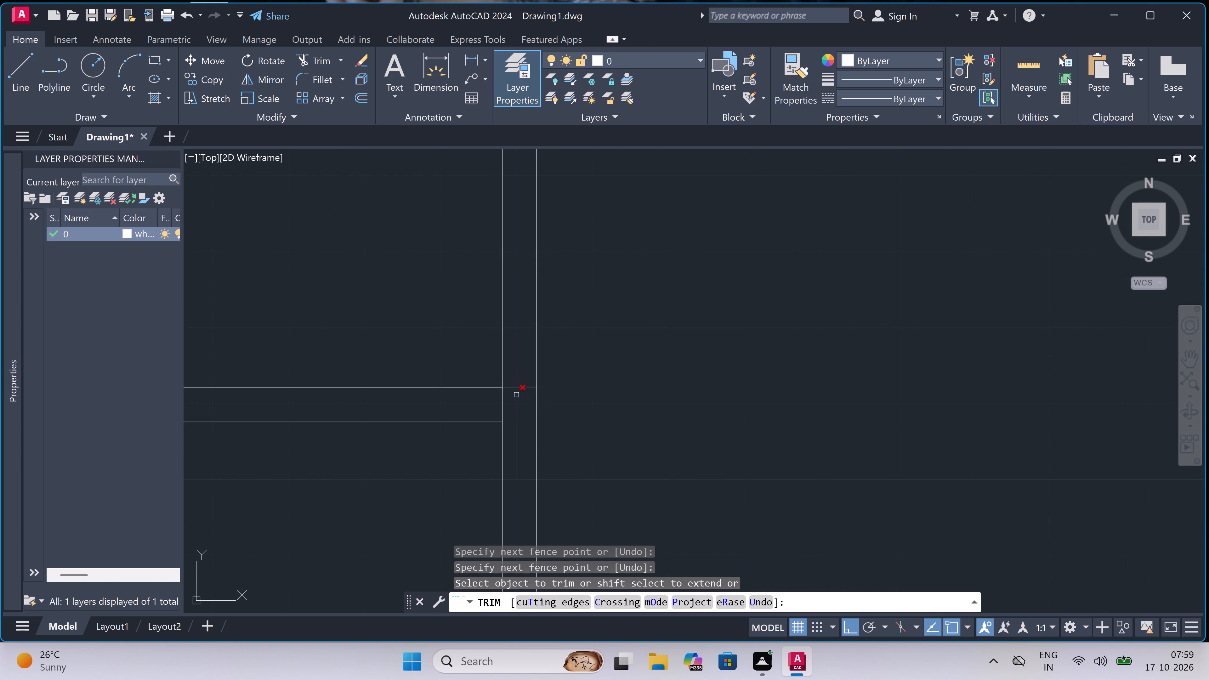
pyautogui.scroll(2, 506, 407)
pyautogui.click(506, 407)
pyautogui.click(434, 427)
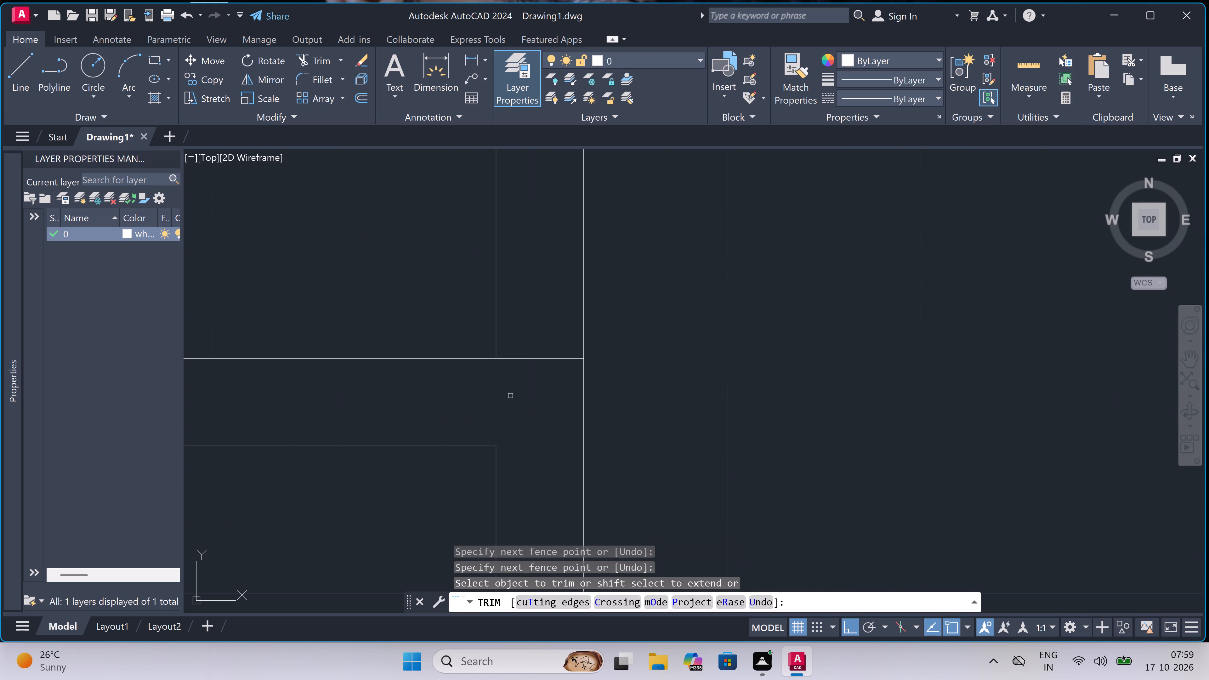
pyautogui.click(537, 390)
pyautogui.click(552, 314)
pyautogui.scroll(-5, 553, 315)
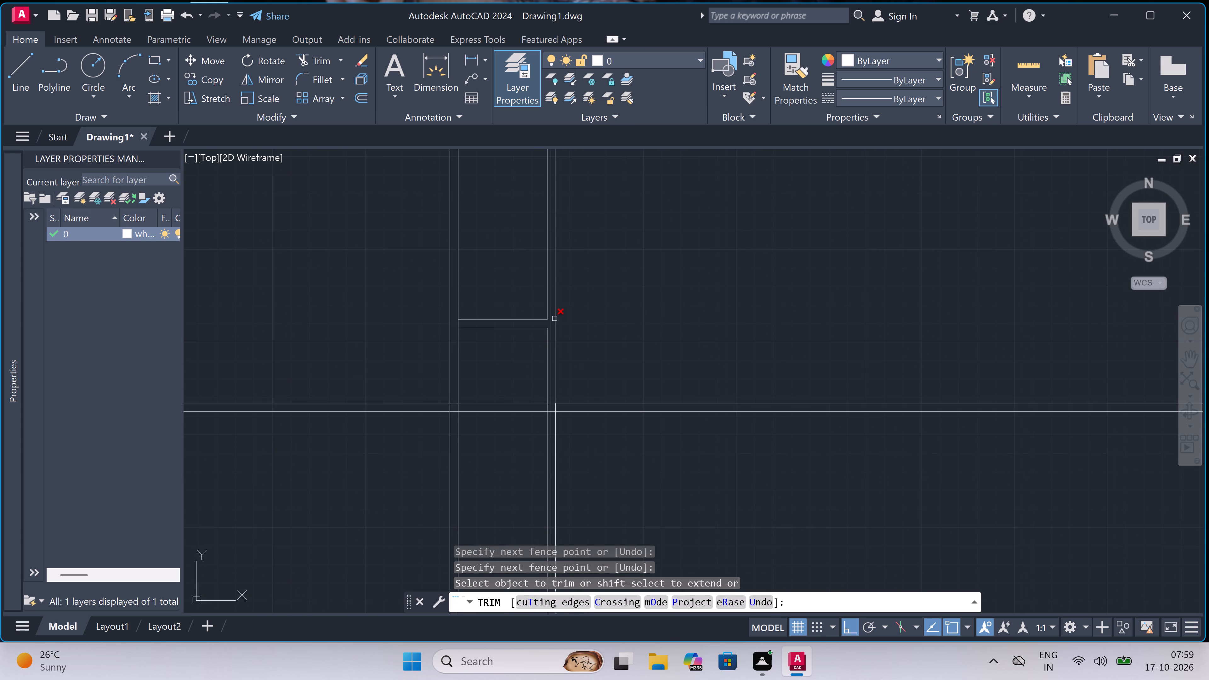
pyautogui.scroll(2, 555, 320)
pyautogui.press('Escape')
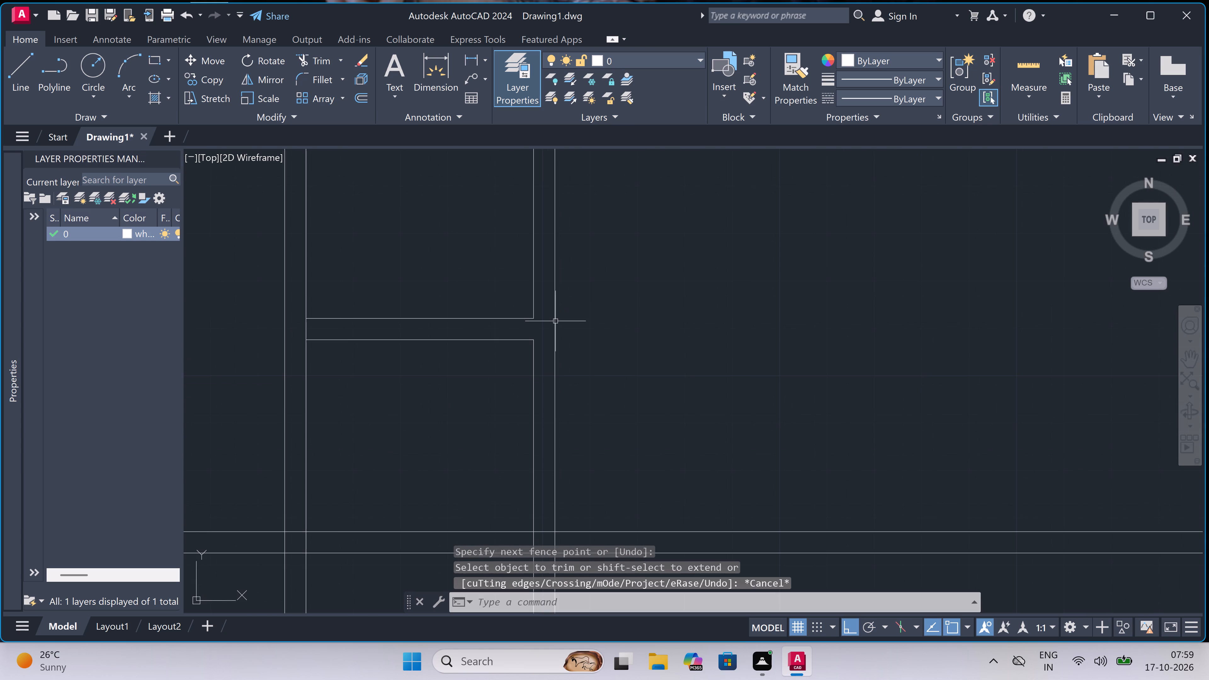
# Extend the cross wall's lower line to the outer face of the 4' space's right wall.
pyautogui.write('ex')
pyautogui.press('space')
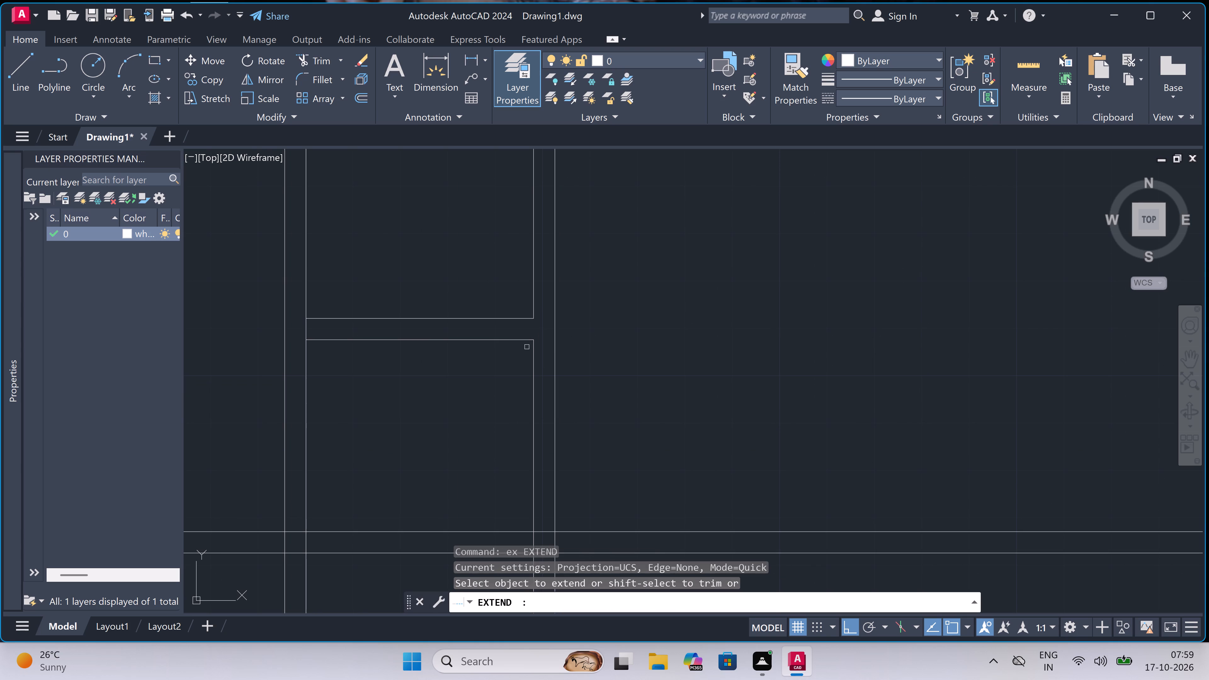
pyautogui.click(527, 342)
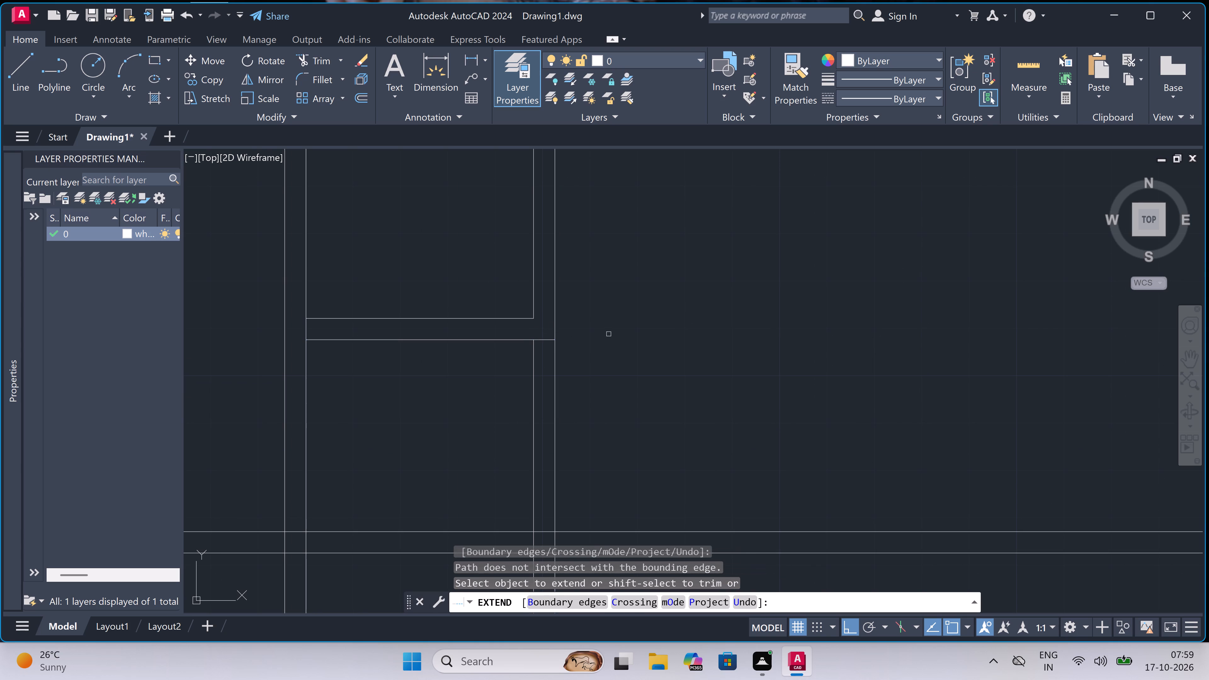
pyautogui.press('Escape')
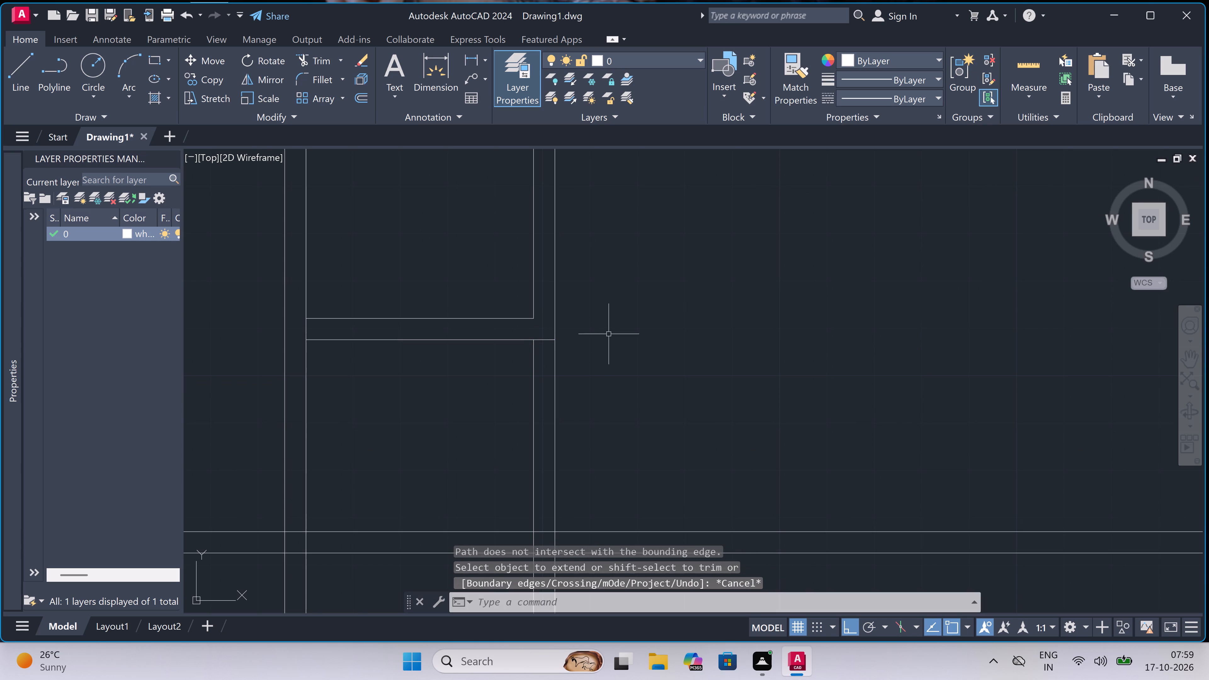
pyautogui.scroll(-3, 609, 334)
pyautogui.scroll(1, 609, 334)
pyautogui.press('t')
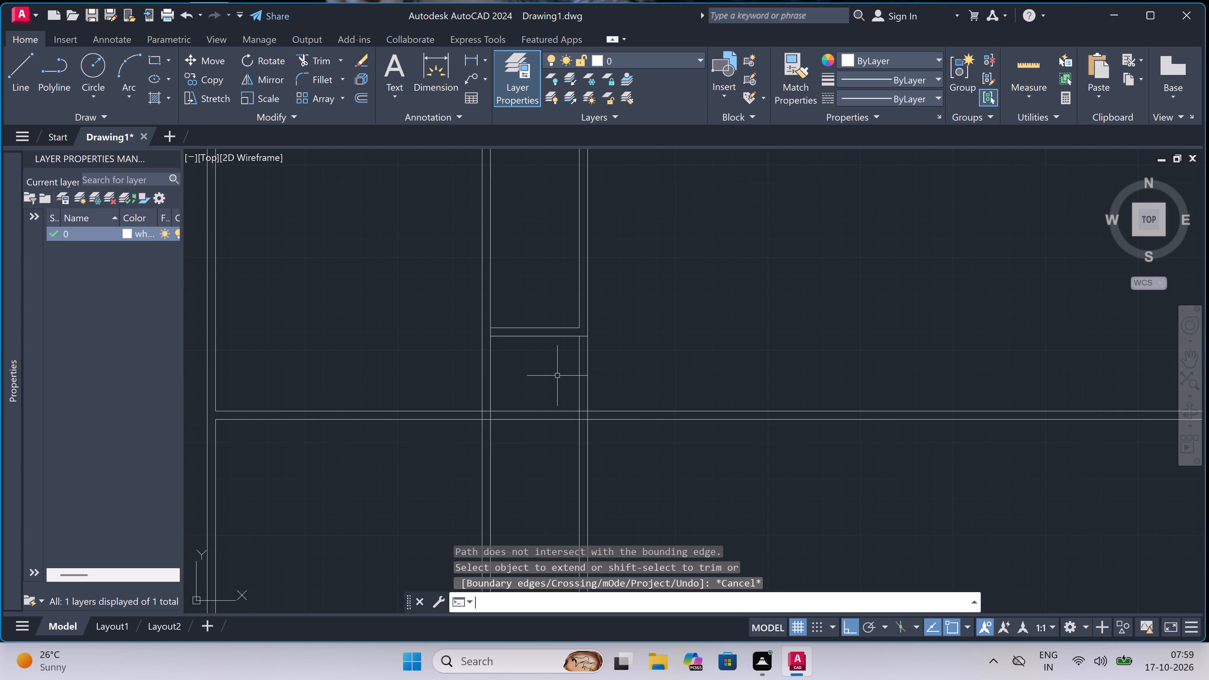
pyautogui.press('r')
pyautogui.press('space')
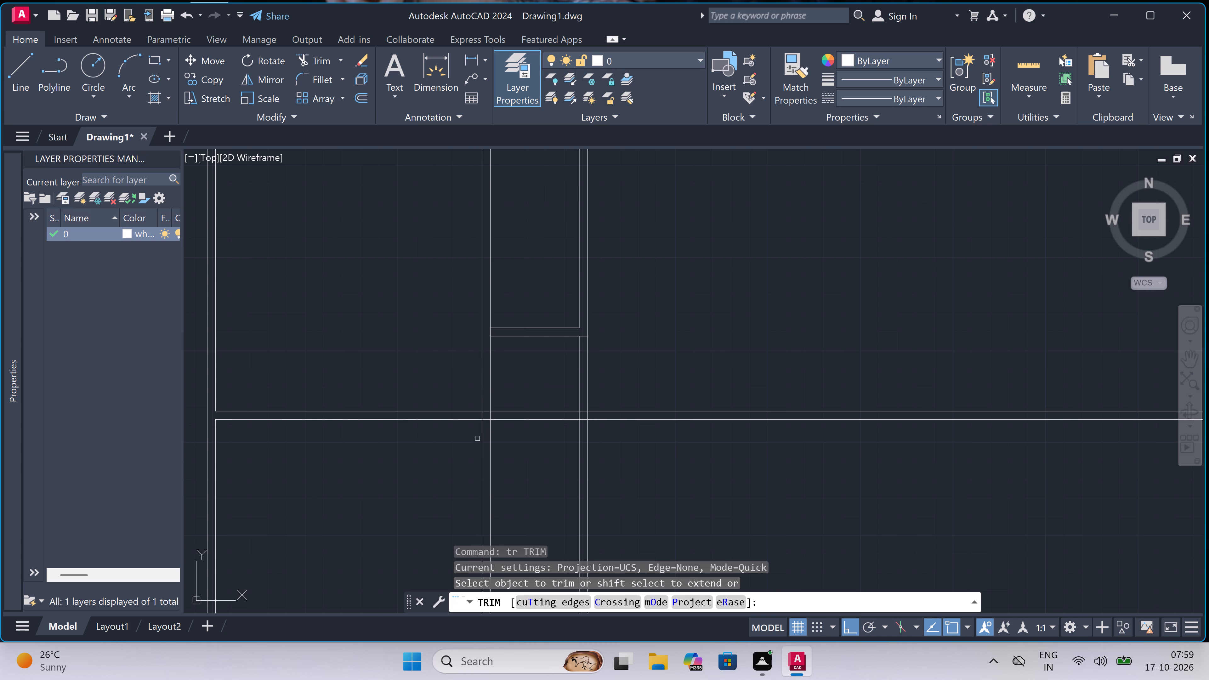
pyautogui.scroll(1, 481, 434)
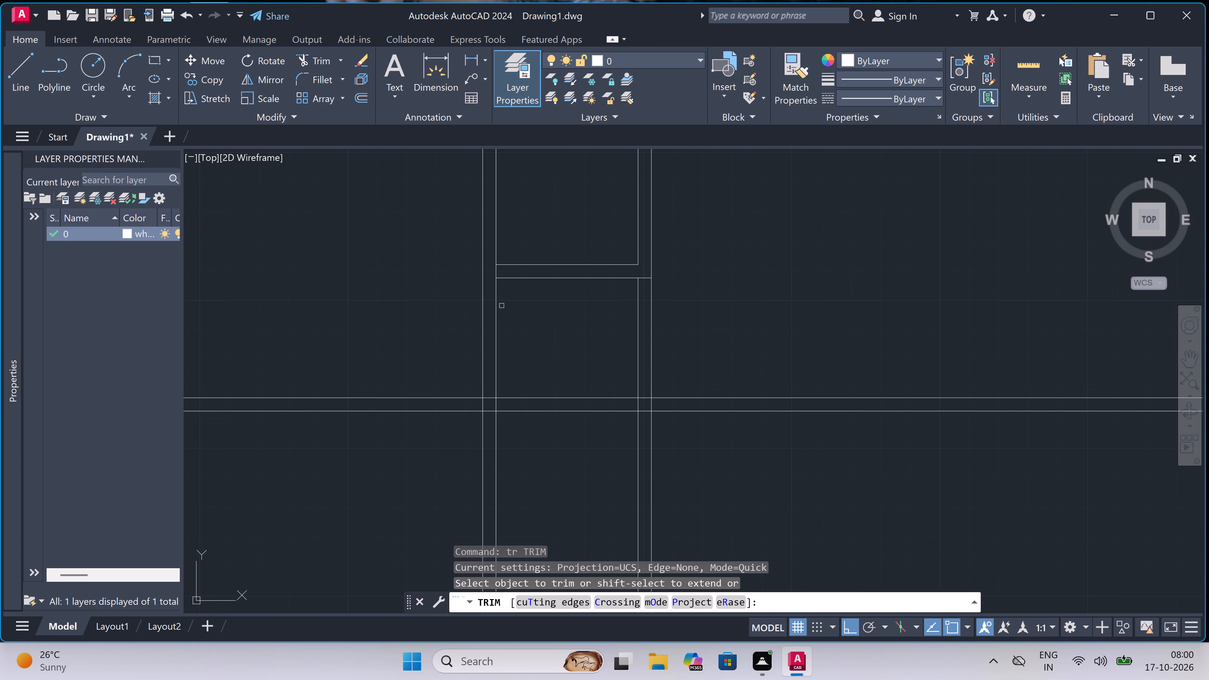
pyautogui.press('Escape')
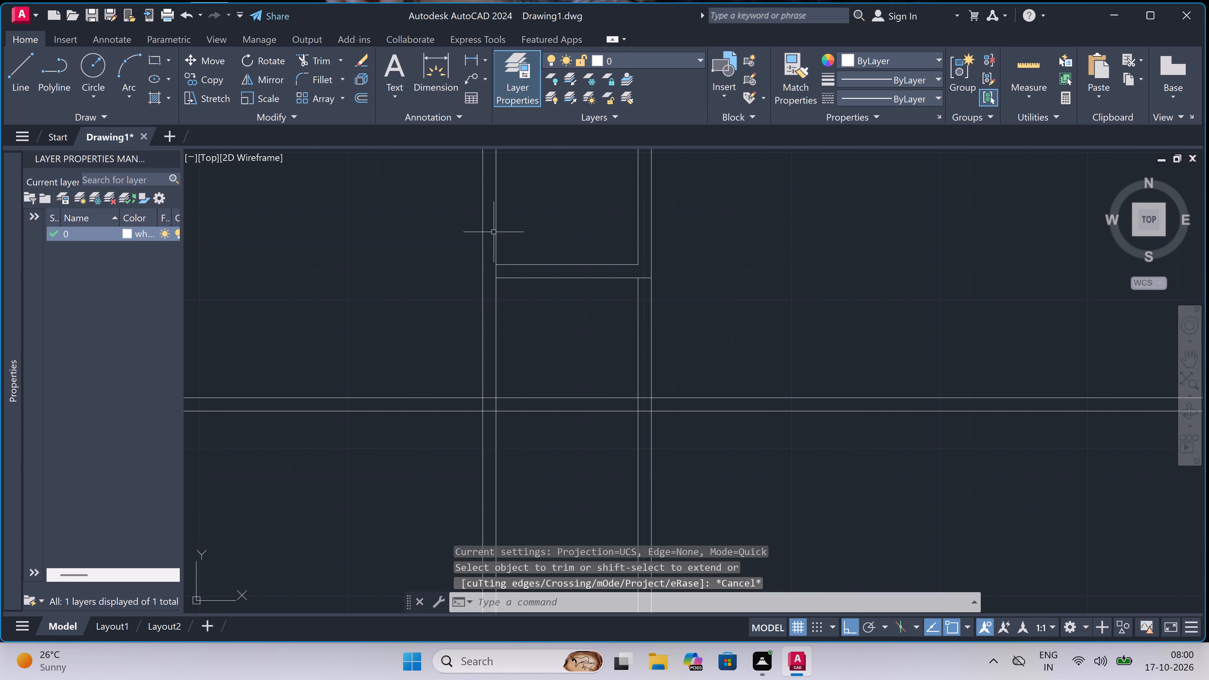
# Extend both cross wall lines leftward to the far face of the wall between the 12' room and the 4' space.
pyautogui.press('e')
pyautogui.press('x')
pyautogui.press('space')
pyautogui.click(519, 221)
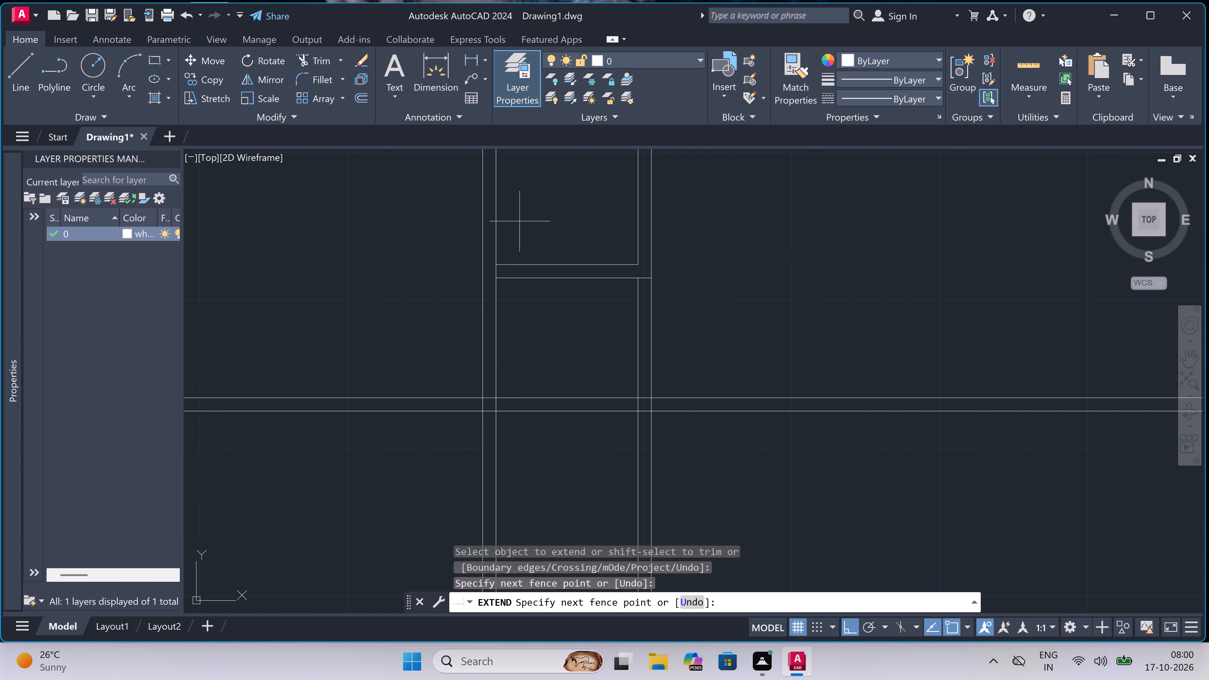
pyautogui.click(518, 325)
pyautogui.press('Escape')
# Trim the 12' room's two right wall lines between the cross wall and the horizontal wall below it.
pyautogui.press('t')
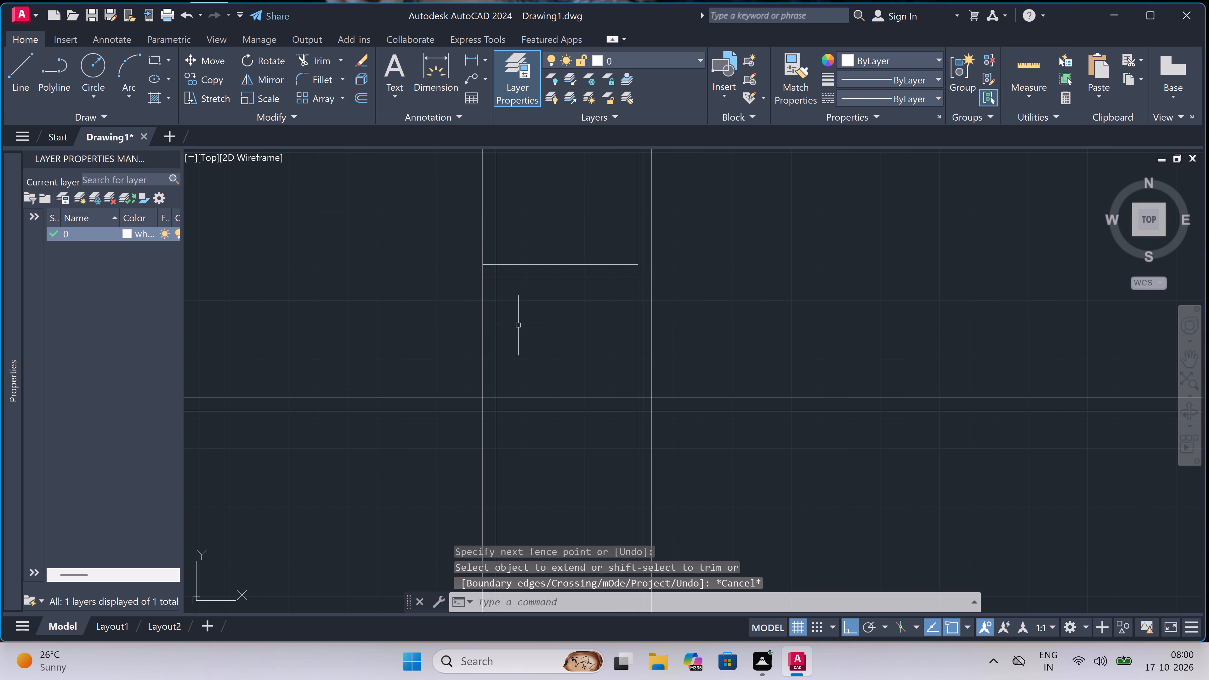
pyautogui.press('r')
pyautogui.press('space')
pyautogui.click(517, 339)
pyautogui.click(482, 352)
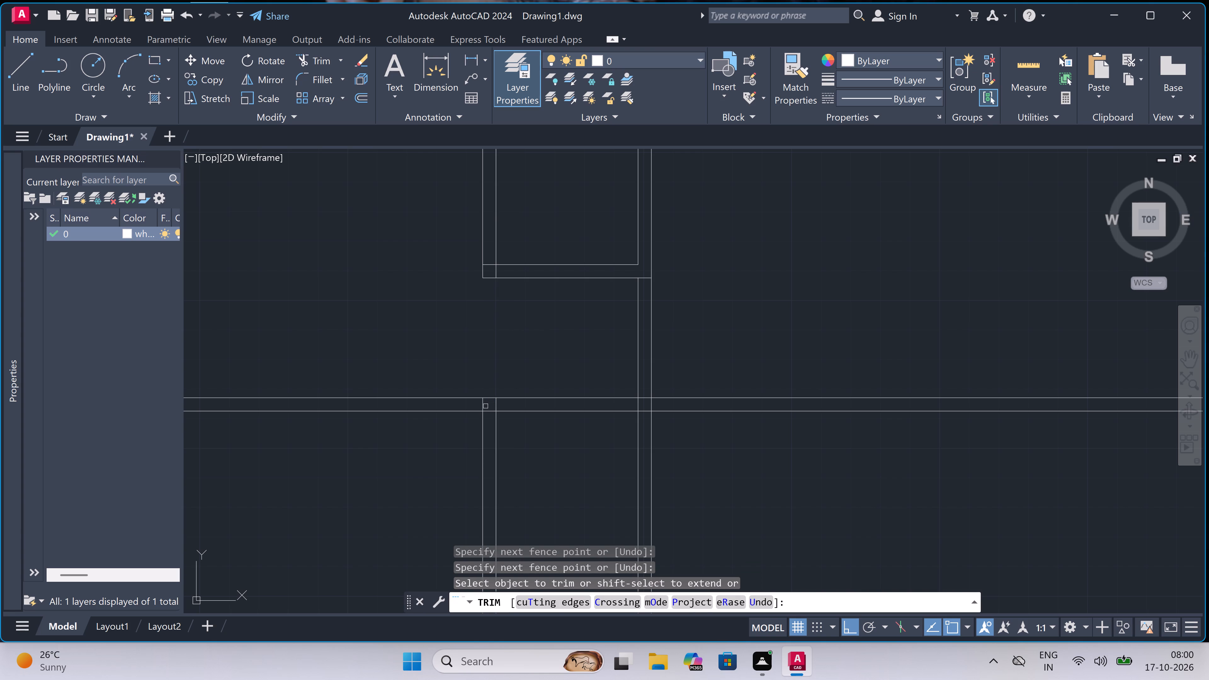
pyautogui.press('Escape')
# Erase the two leftover lines of the 12' room's right wall that run below its bottom wall.
pyautogui.scroll(-2, 571, 327)
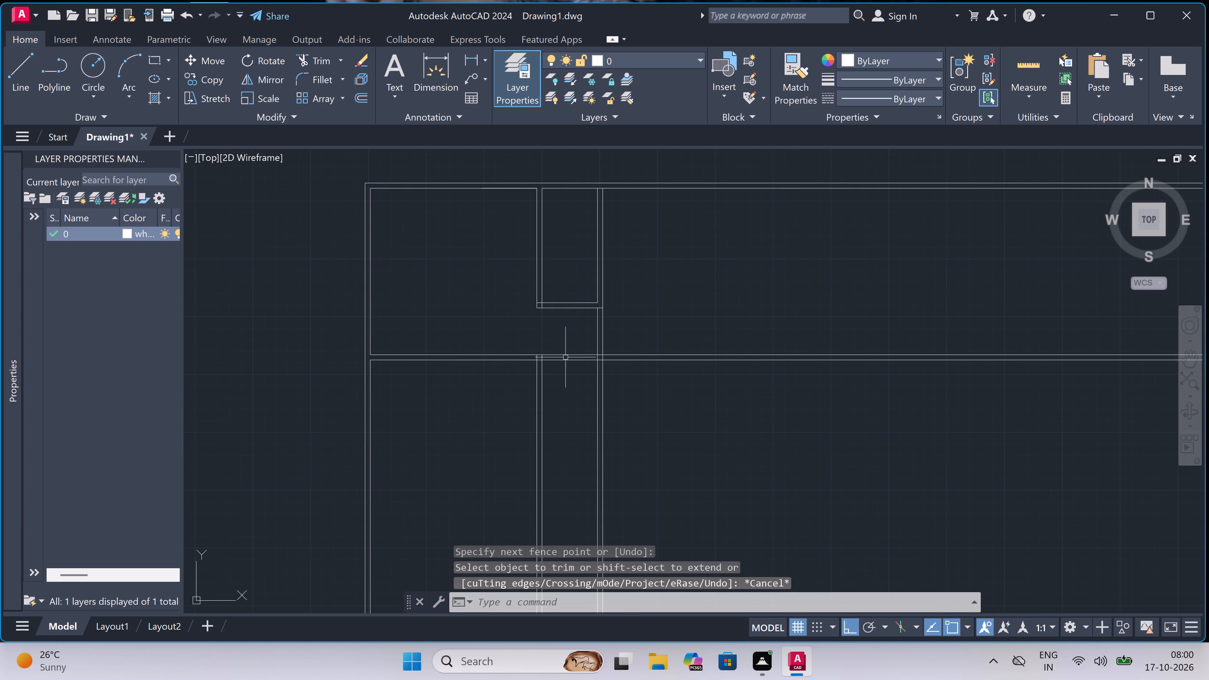
pyautogui.scroll(2, 534, 412)
pyautogui.click(570, 388)
pyautogui.click(515, 414)
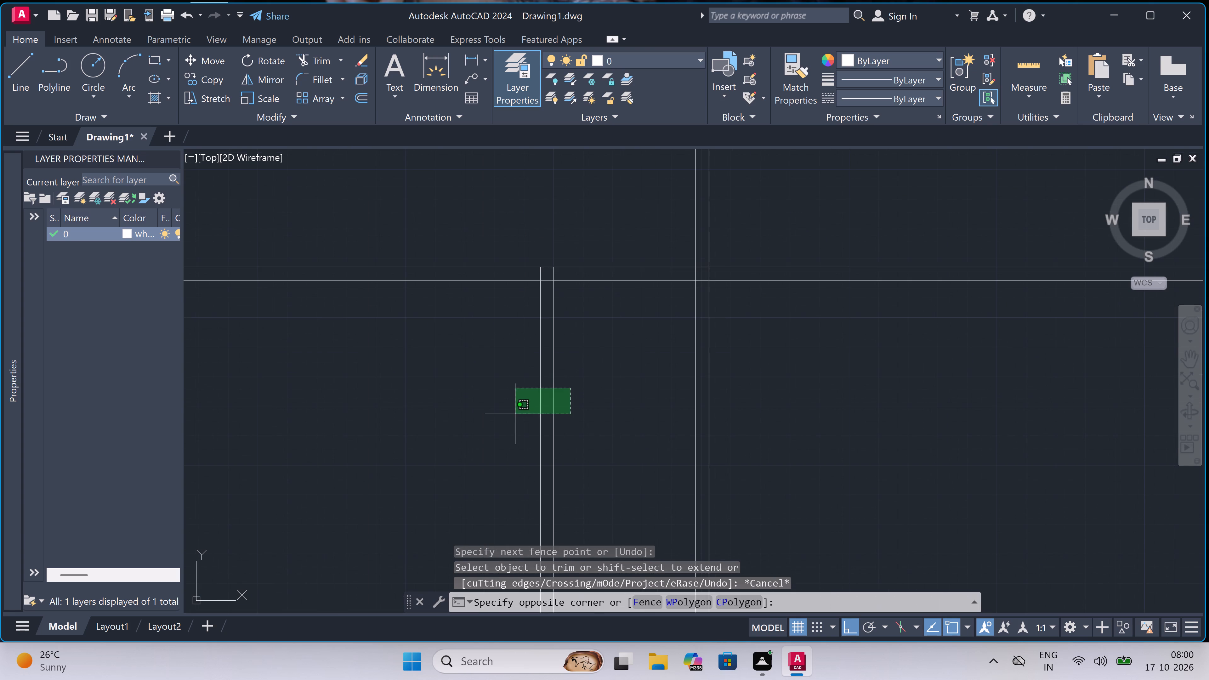
pyautogui.press('Delete')
# Trim the overlapping line stubs at the corner of the cross wall and the 4' space's left wall.
pyautogui.scroll(-3, 493, 443)
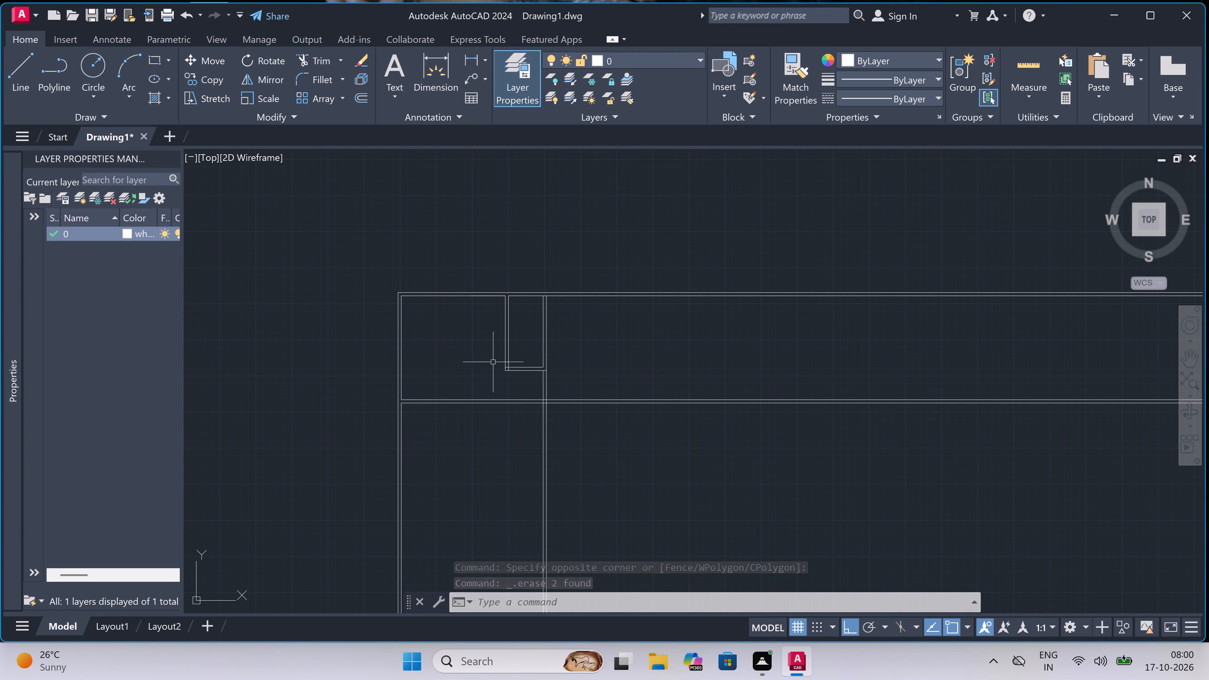
pyautogui.scroll(2, 493, 361)
pyautogui.write('tr')
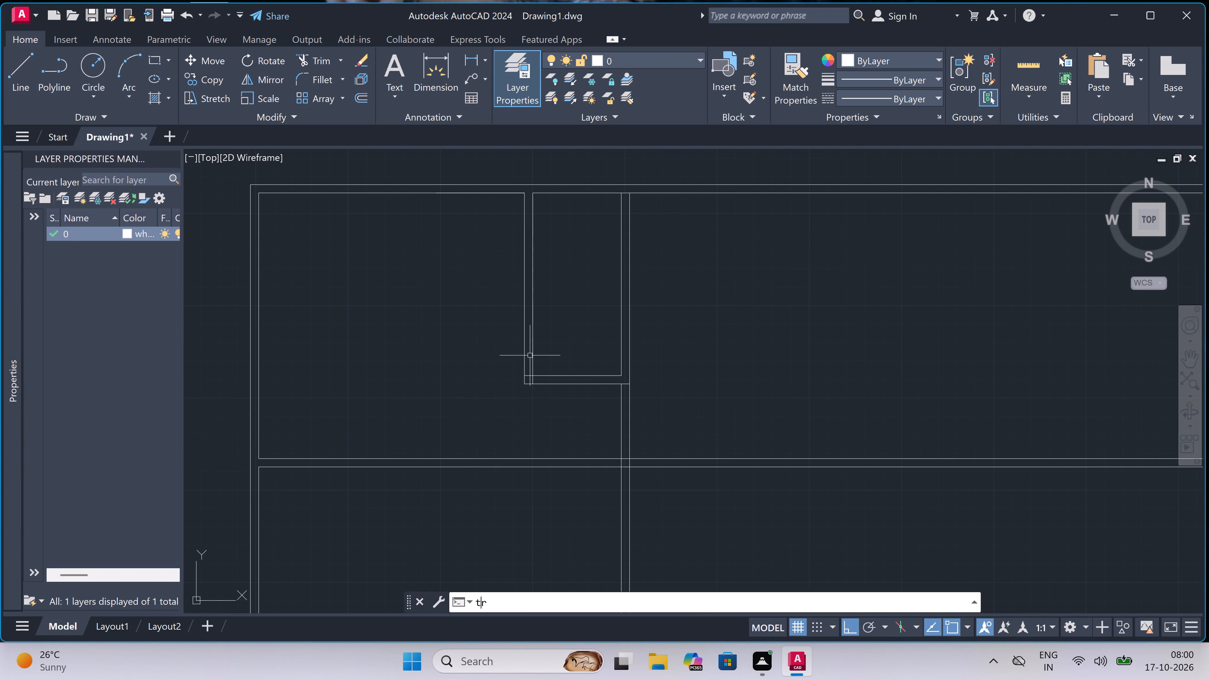
pyautogui.press('space')
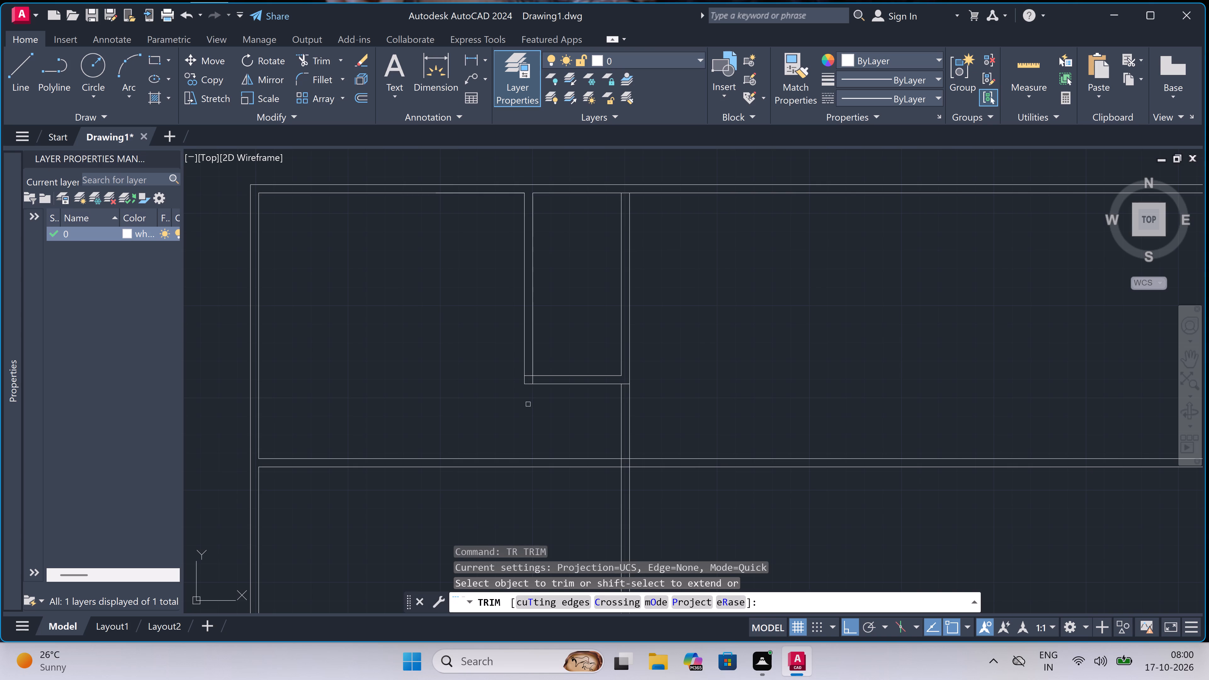
pyautogui.scroll(3, 528, 404)
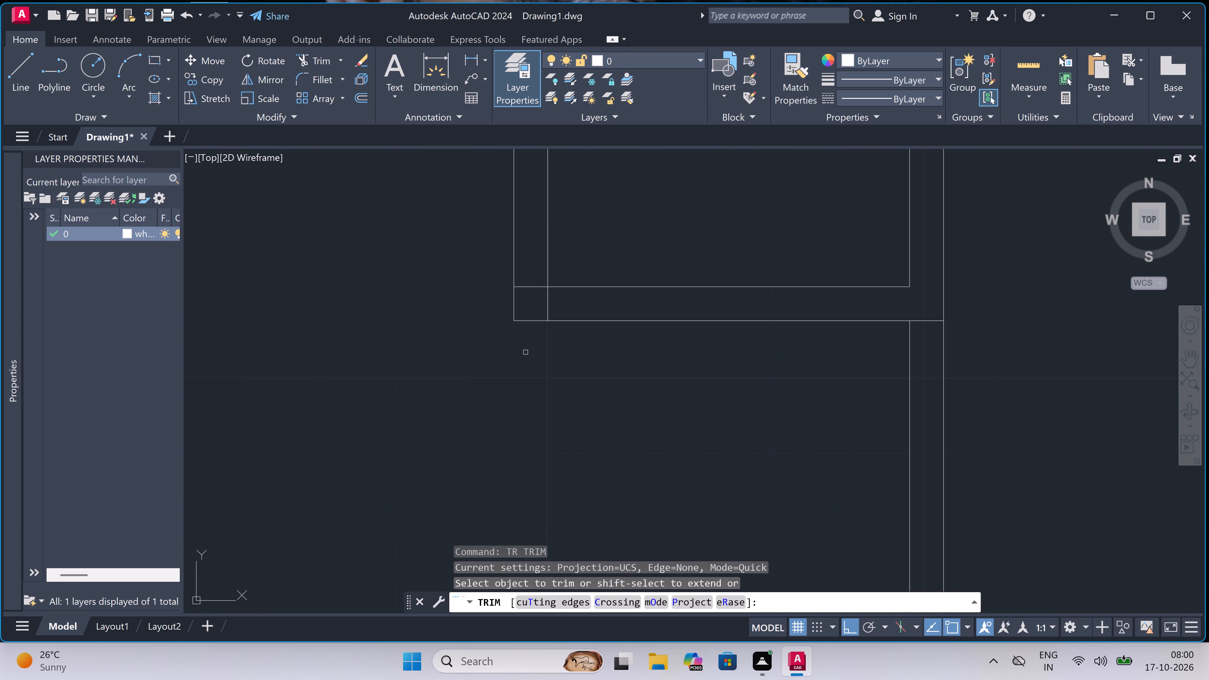
pyautogui.scroll(1, 526, 293)
pyautogui.click(526, 278)
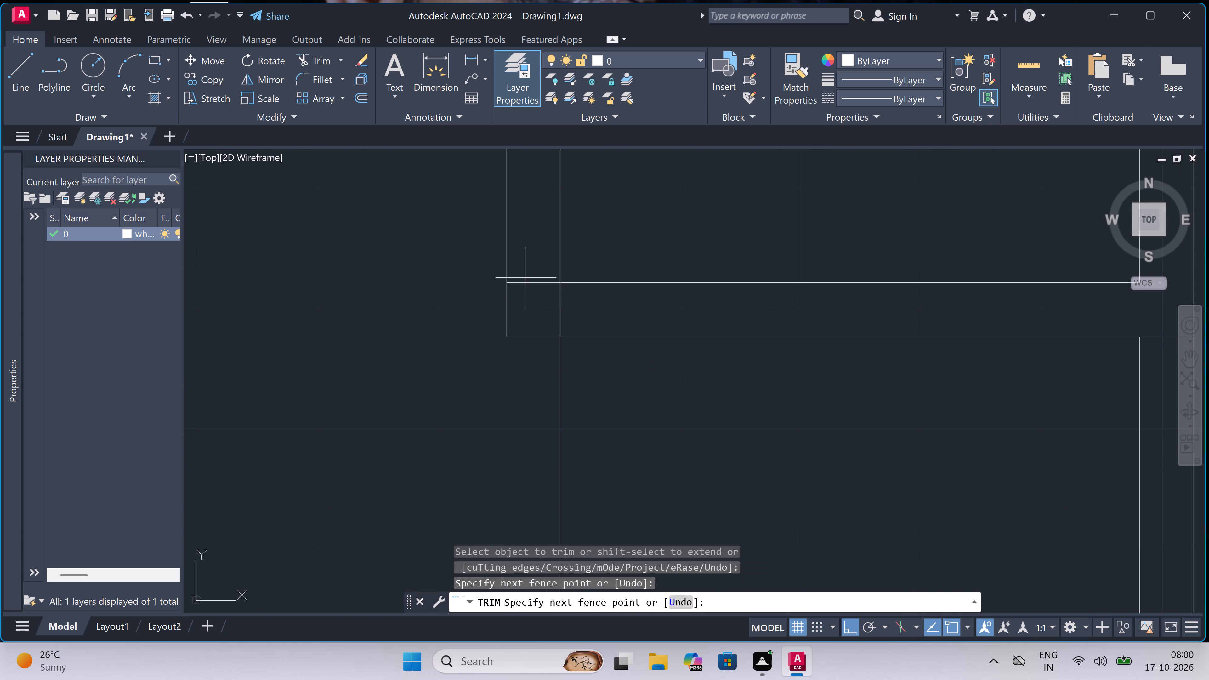
pyautogui.click(525, 309)
pyautogui.click(541, 302)
pyautogui.scroll(-4, 665, 307)
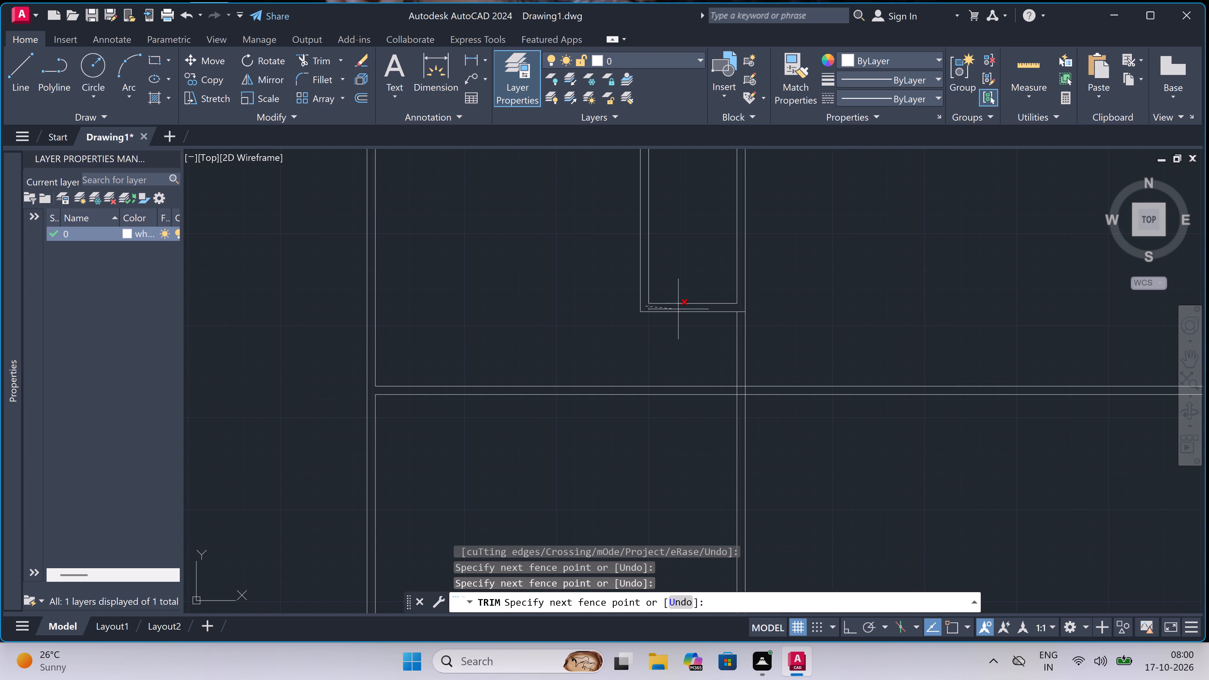
pyautogui.scroll(3, 743, 309)
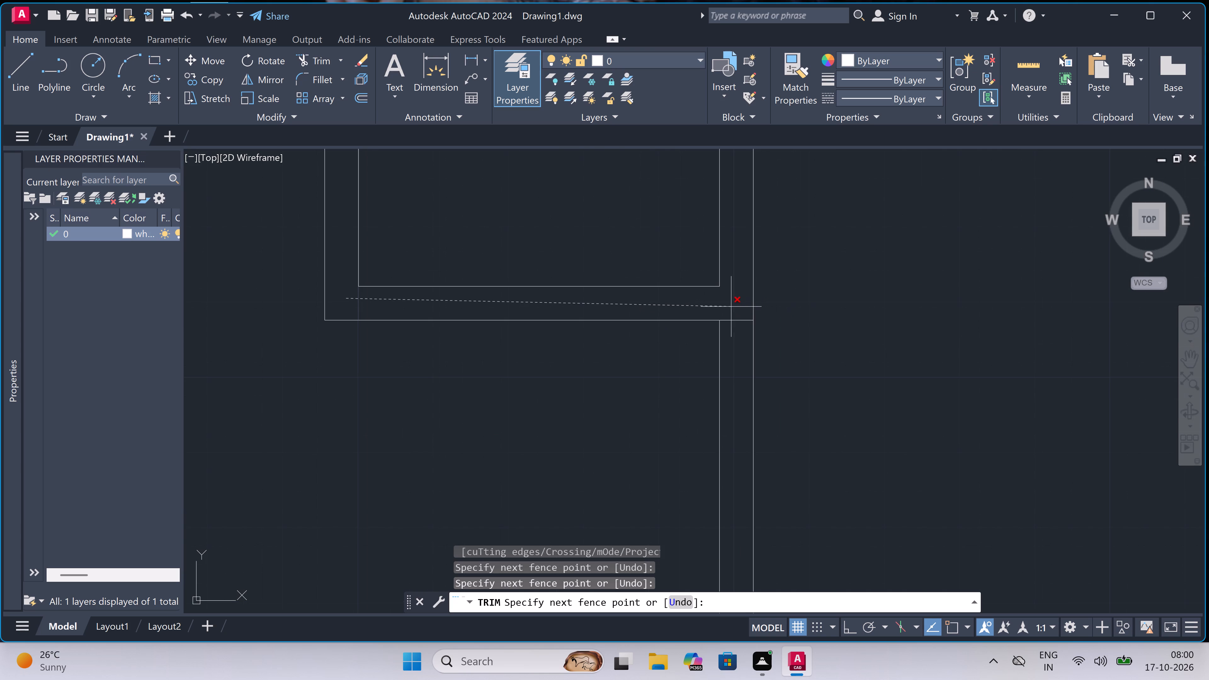
pyautogui.click(731, 307)
# Trim the cross wall's lower line where it runs across the thickness of the 4' space's right wall.
pyautogui.click(735, 307)
pyautogui.click(734, 334)
pyautogui.scroll(-5, 625, 338)
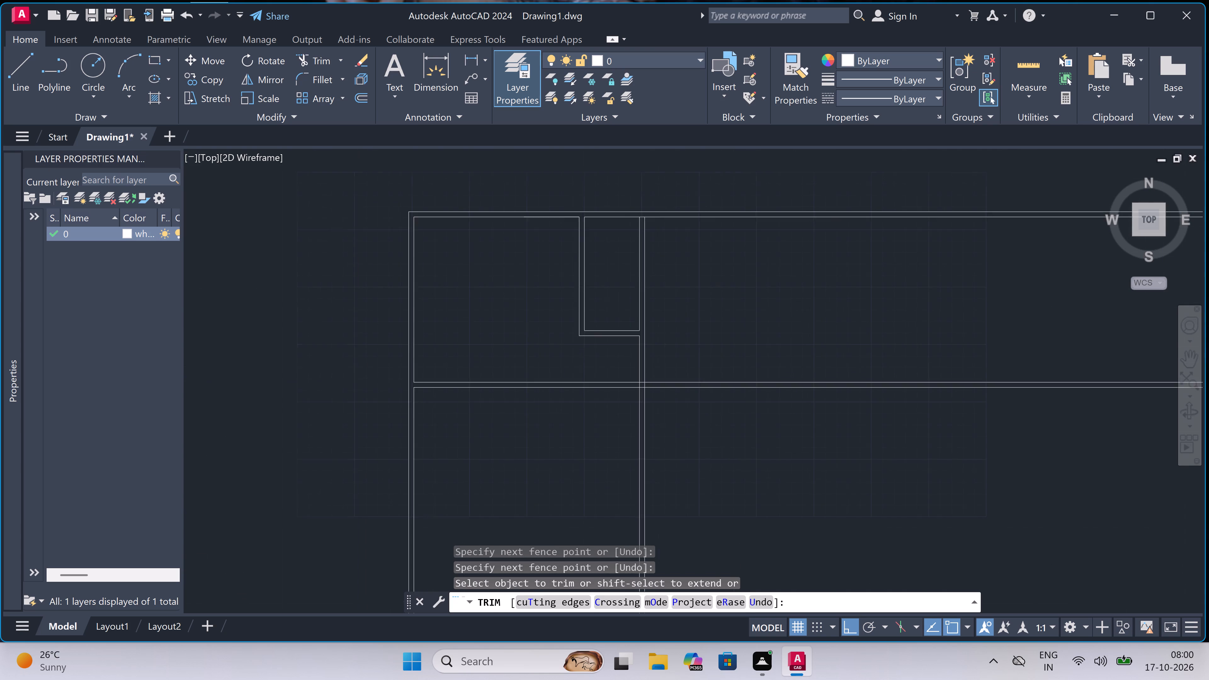
pyautogui.scroll(2, 626, 253)
pyautogui.scroll(-2, 626, 253)
pyautogui.scroll(1, 652, 275)
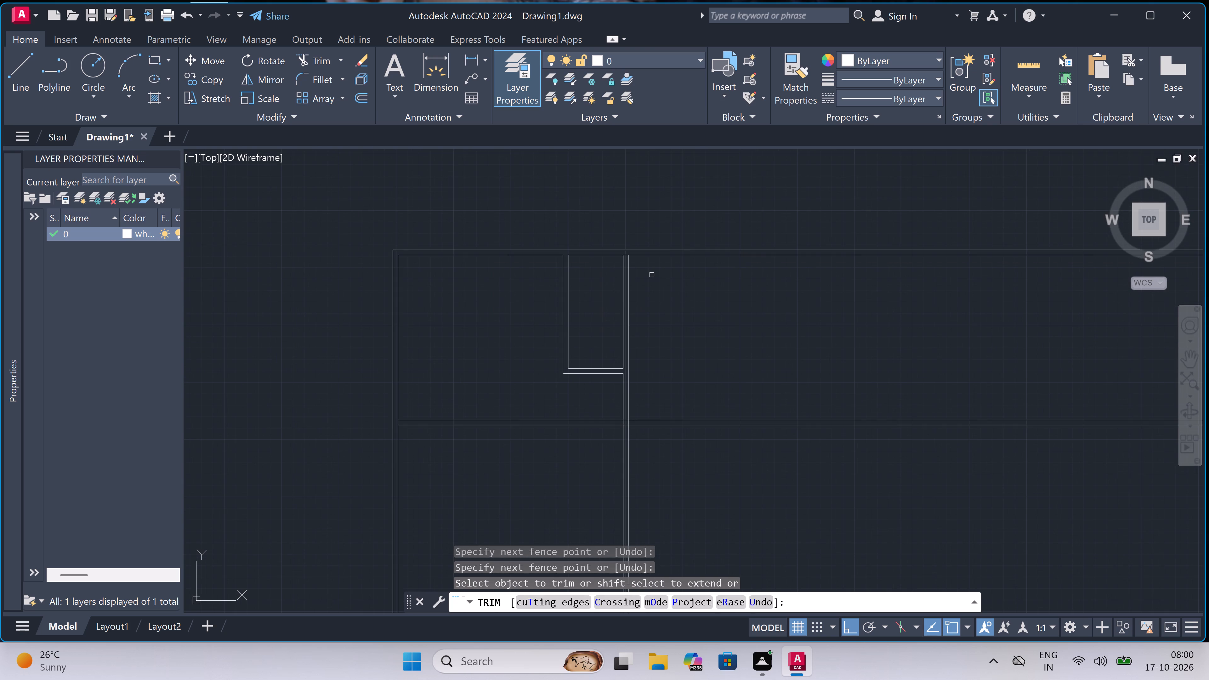
pyautogui.press('Escape')
# Offset the outer face of the 4' space's right wall 10' to the right.
pyautogui.press('o')
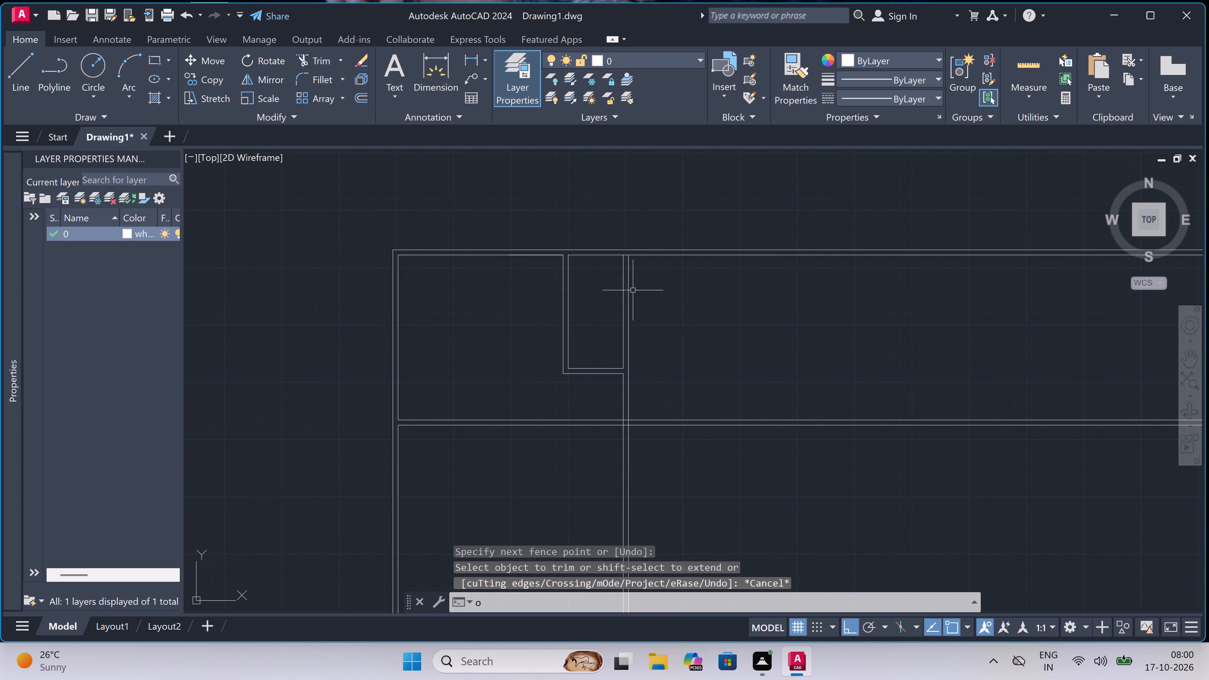
pyautogui.press('space')
pyautogui.click(627, 298)
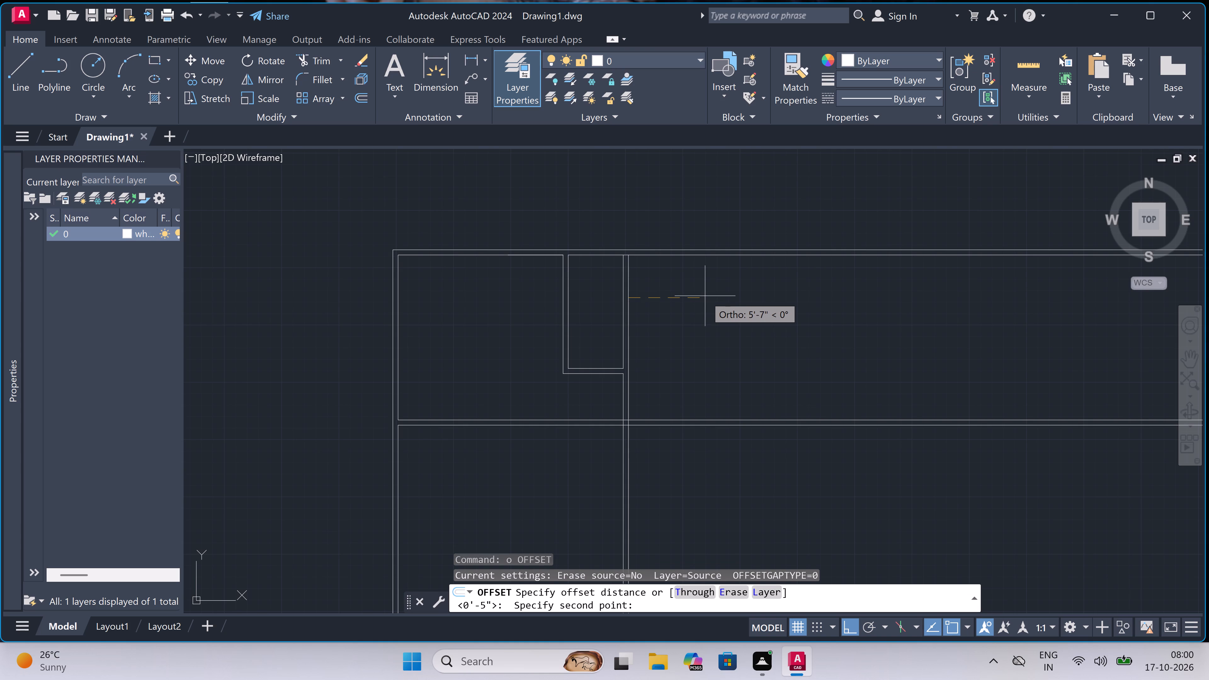
pyautogui.press('8')
pyautogui.press('BackSpace')
pyautogui.write("10'")
pyautogui.press('space')
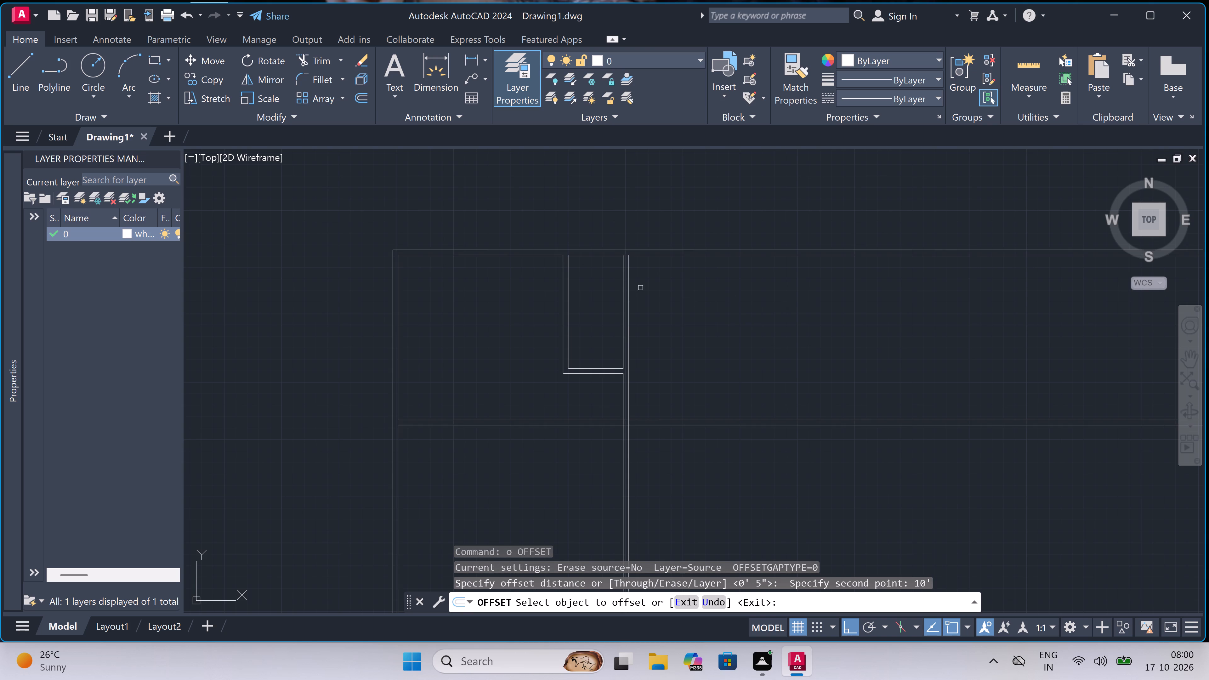
pyautogui.click(627, 282)
pyautogui.click(709, 277)
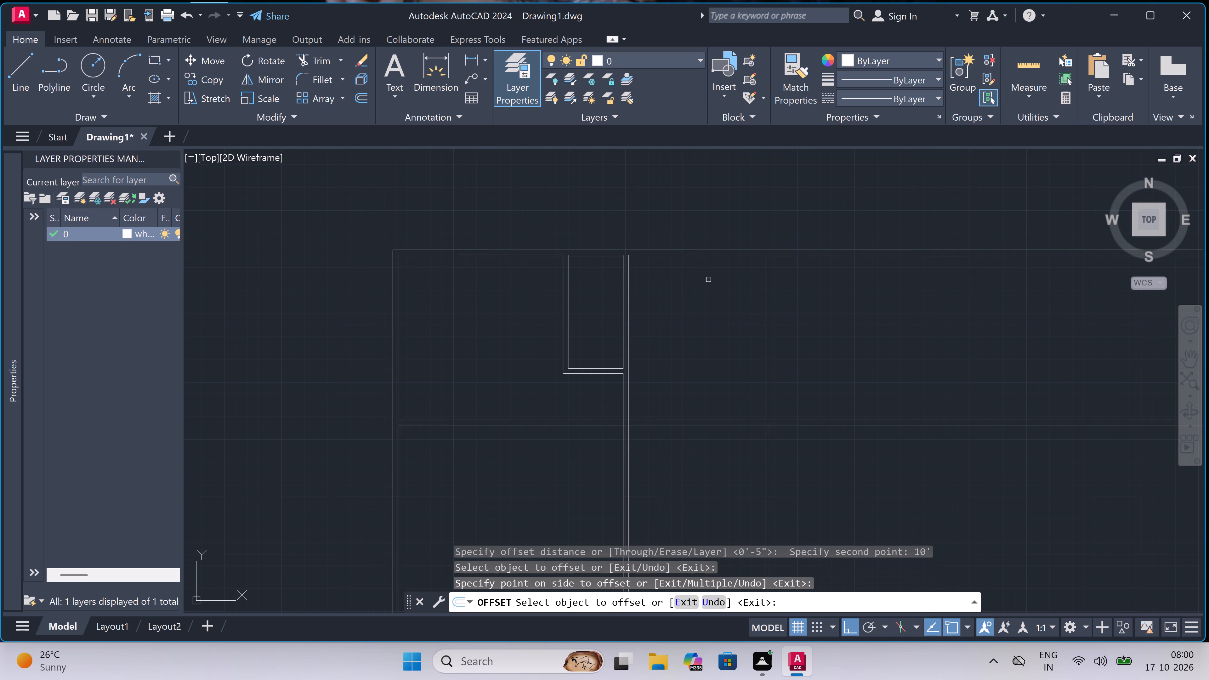
pyautogui.press('Escape')
# Offset the new vertical line 4.5" to the right to form the 10' room's right wall.
pyautogui.press('space')
pyautogui.moveTo(763, 339); pyautogui.dragTo(772, 339)
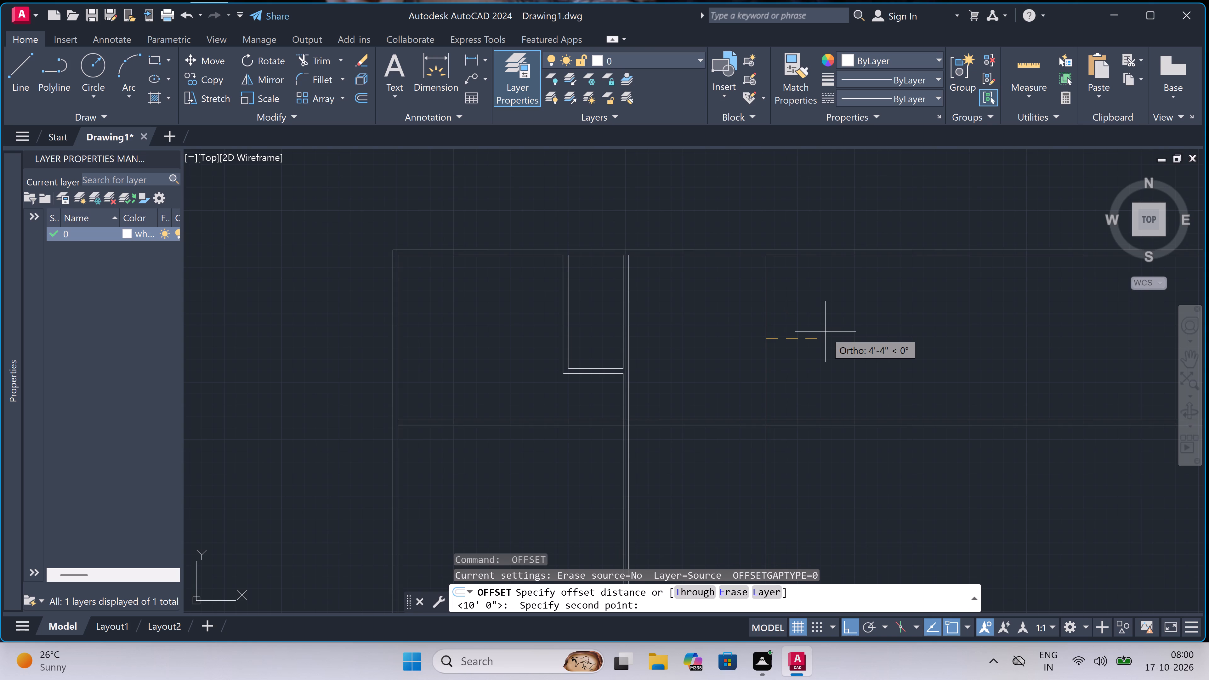
pyautogui.write('4.5"')
pyautogui.press('space')
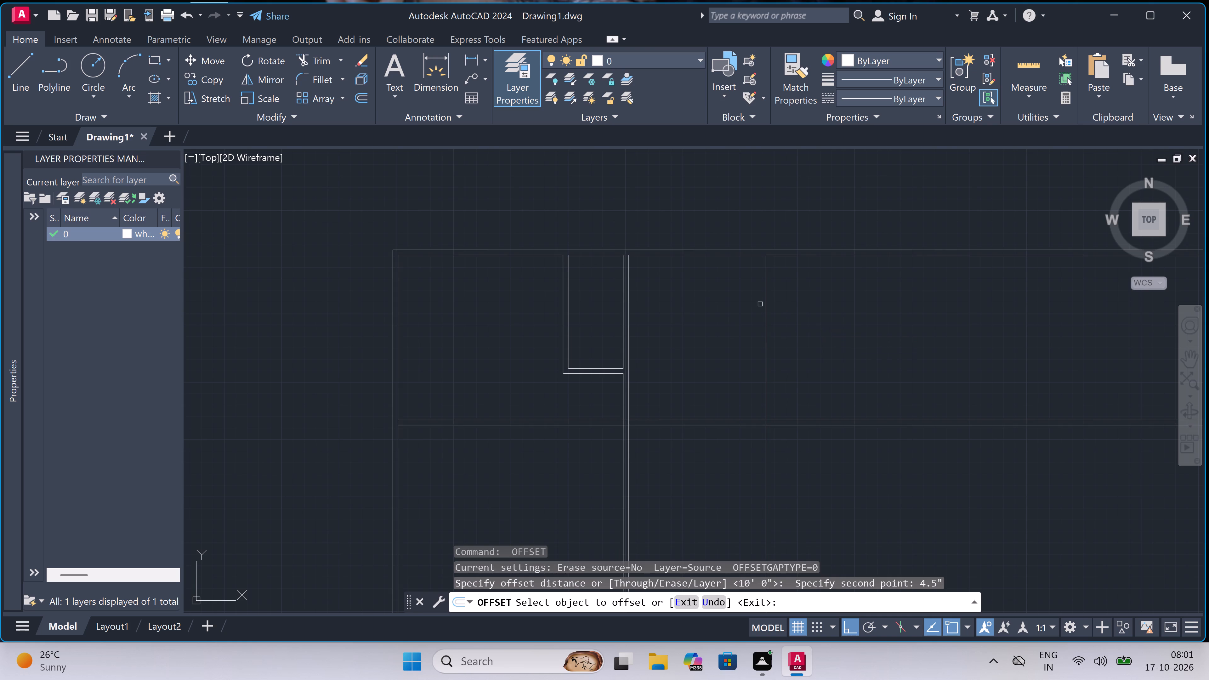
pyautogui.moveTo(765, 325); pyautogui.dragTo(769, 324)
pyautogui.click(785, 321)
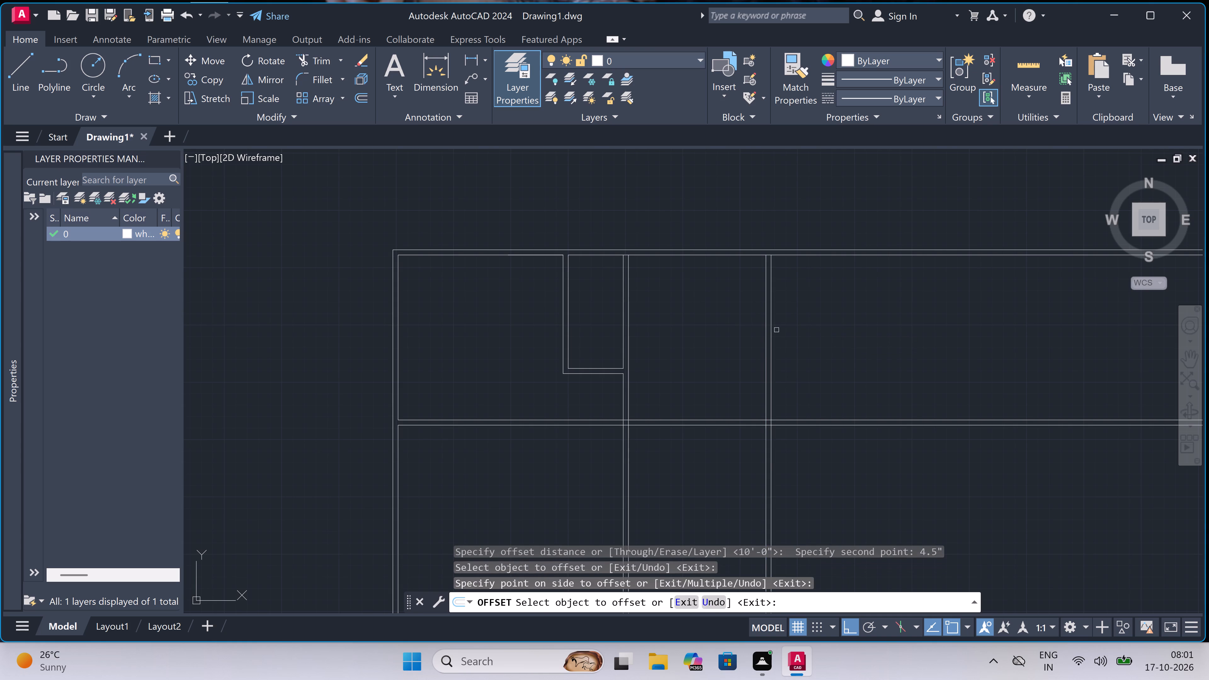
pyautogui.press('Escape')
# Offset the outer face of the 10' room's right wall 4' to the right.
pyautogui.press('space')
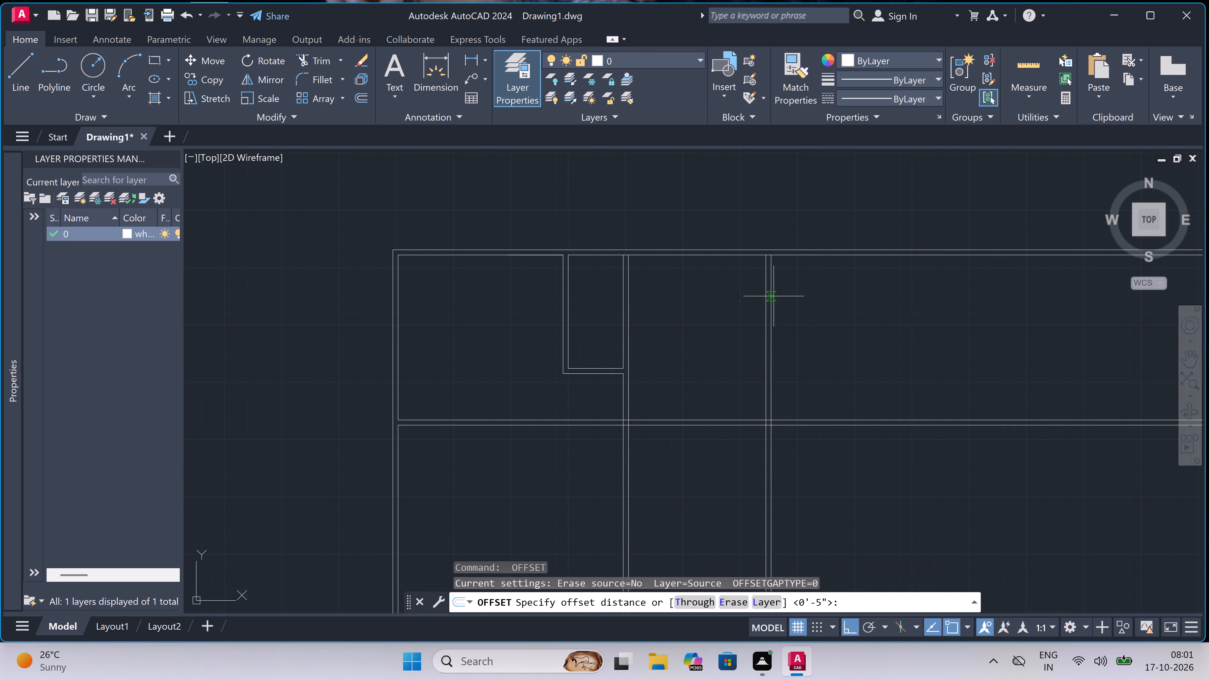
pyautogui.moveTo(773, 296); pyautogui.dragTo(781, 295)
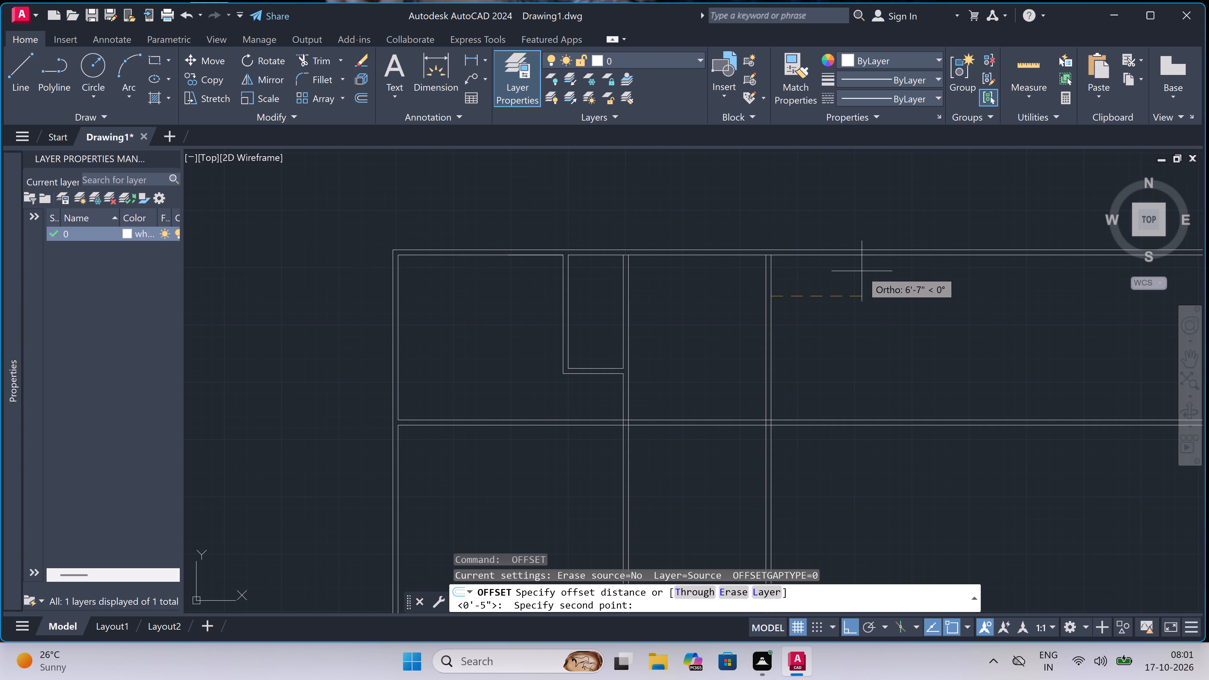
pyautogui.write("4'")
pyautogui.press('space')
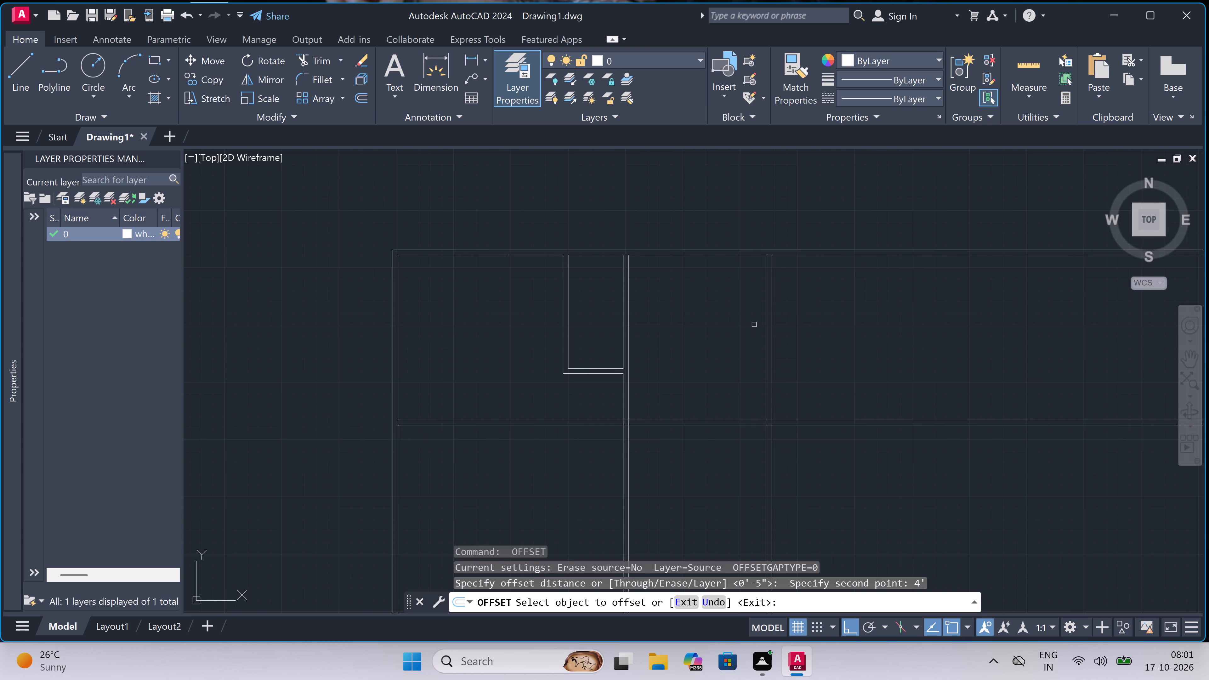
pyautogui.click(771, 309)
pyautogui.click(1011, 280)
pyautogui.press('Escape')
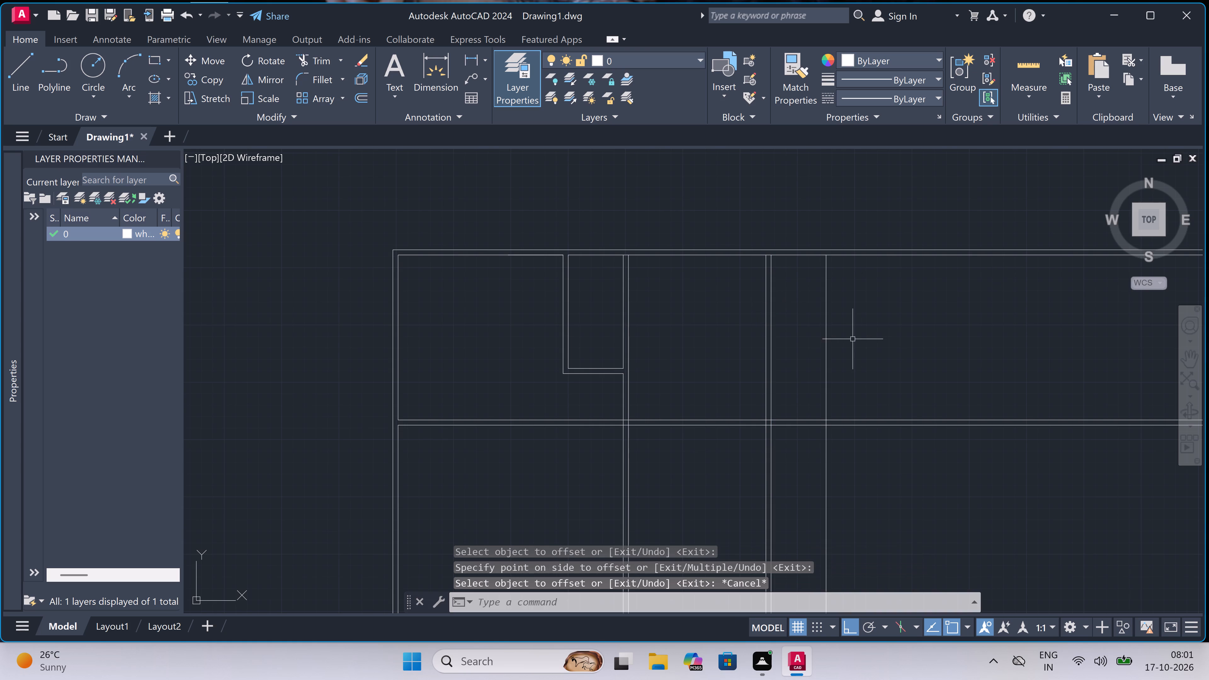
# Offset the new 4' line 4.5" to the right to give that wall its thickness.
pyautogui.press('space')
pyautogui.click(829, 328)
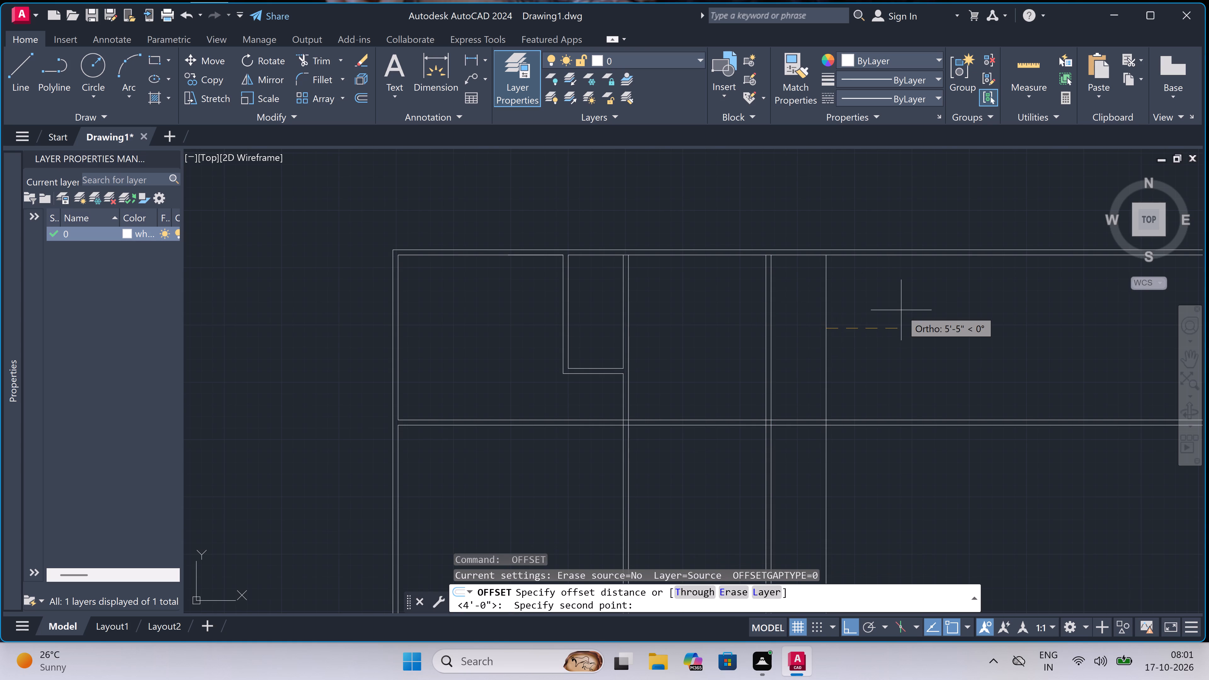
pyautogui.write('4.5"')
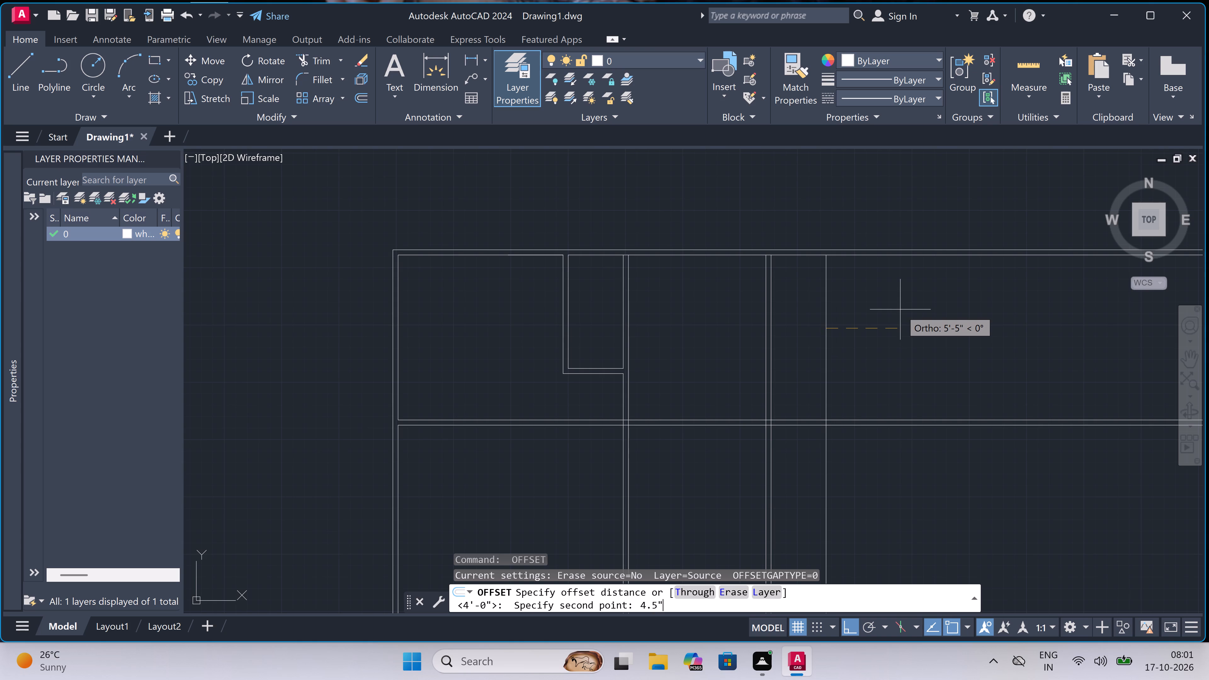
pyautogui.press('space')
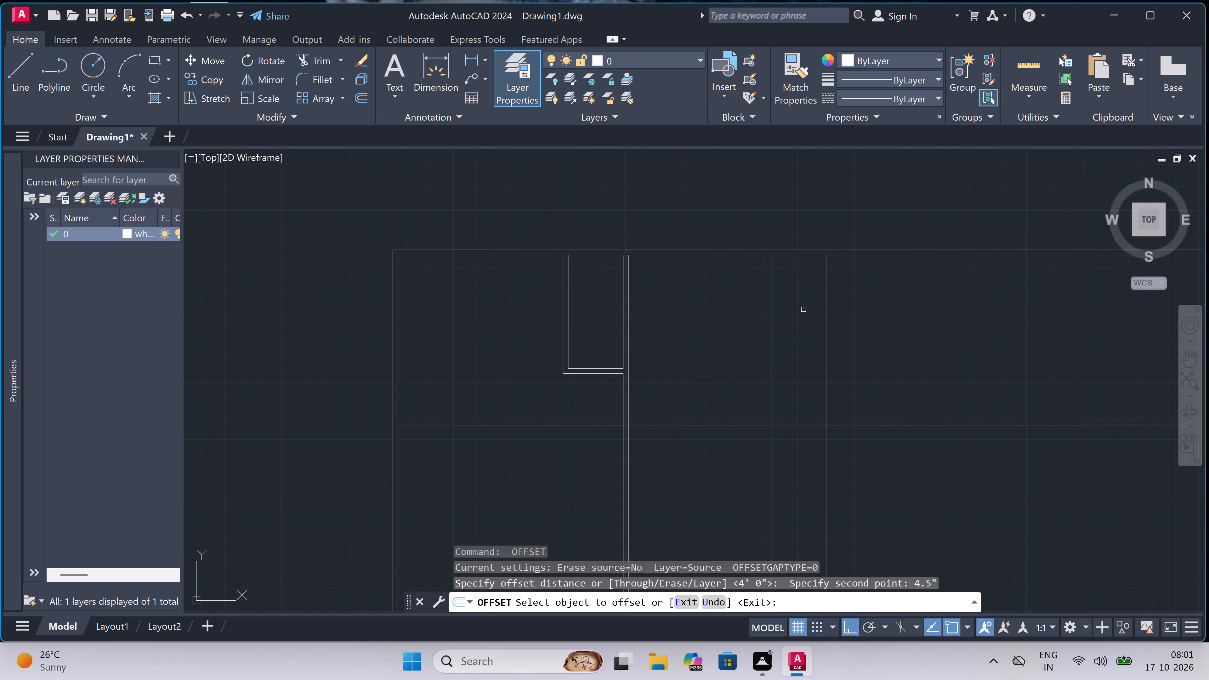
pyautogui.click(826, 306)
pyautogui.click(839, 303)
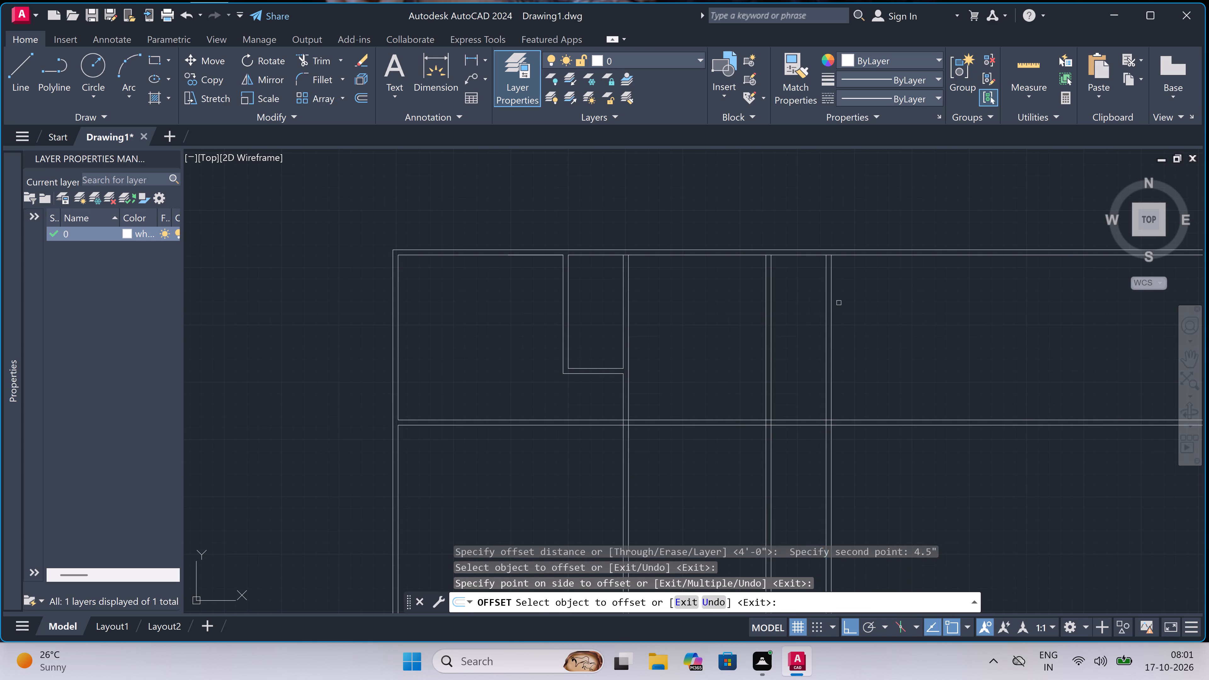
pyautogui.press('Escape')
# Offset the outer face of the newest wall 12' to the right.
pyautogui.press('space')
pyautogui.click(831, 317)
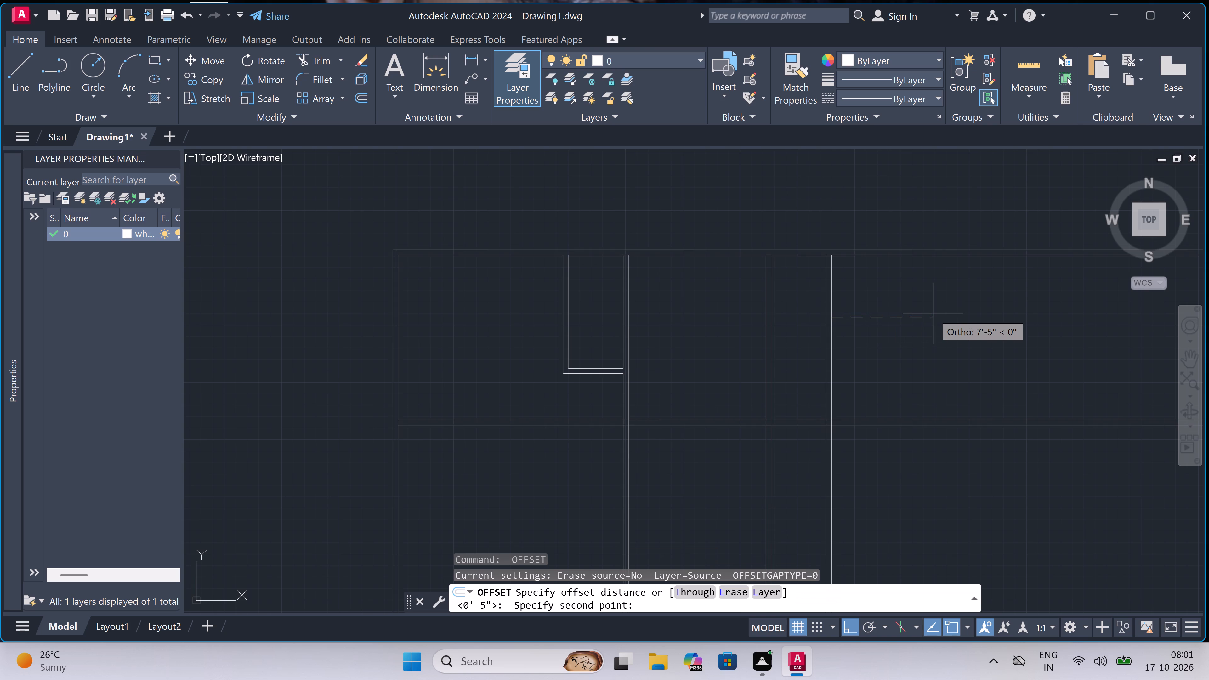
pyautogui.write("12'")
pyautogui.press('space')
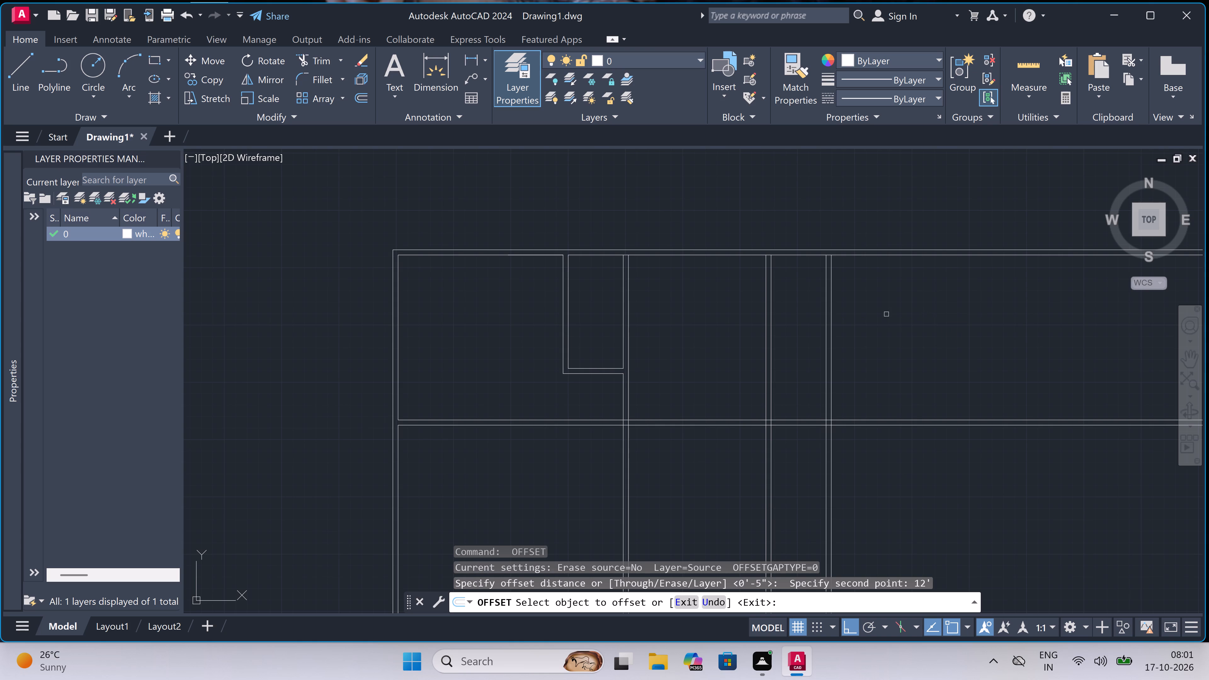
pyautogui.click(832, 325)
pyautogui.click(922, 332)
pyautogui.press('Escape')
# Offset the new 12' line 4.5" to the right to form the far right wall.
pyautogui.scroll(-1, 809, 349)
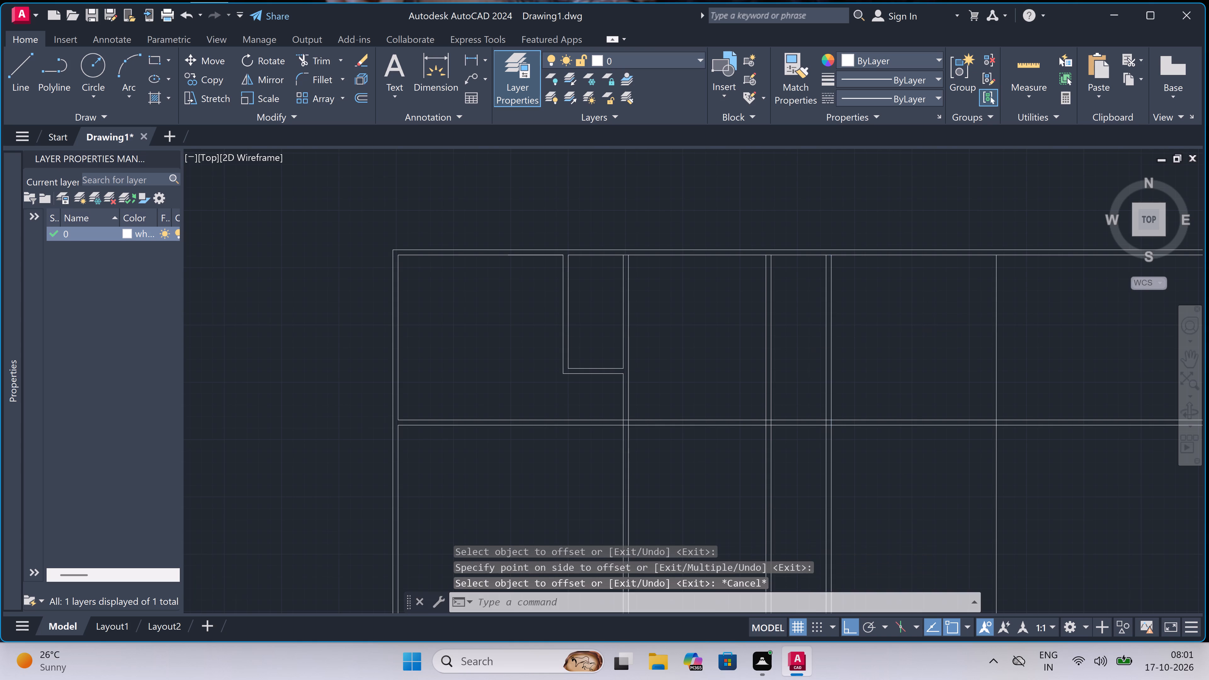
pyautogui.scroll(-1, 809, 349)
pyautogui.scroll(2, 905, 346)
pyautogui.press('space')
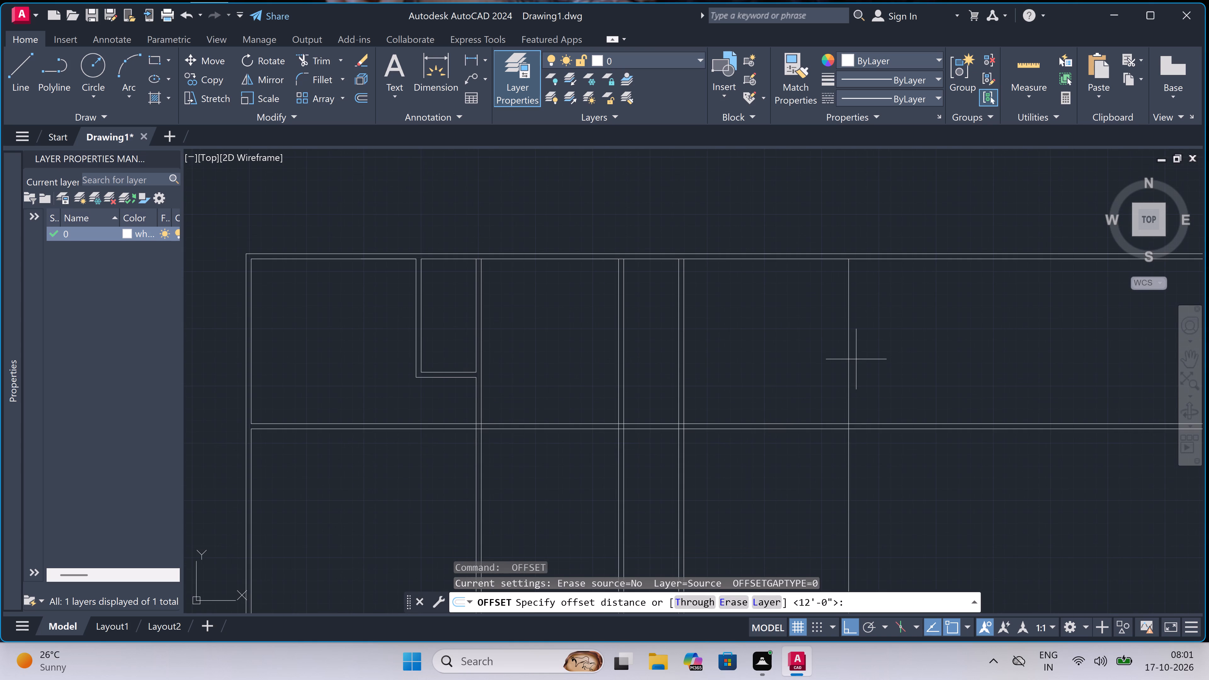
pyautogui.click(851, 360)
pyautogui.write('4.5')
pyautogui.hotkey('shift', '"')
pyautogui.press('space')
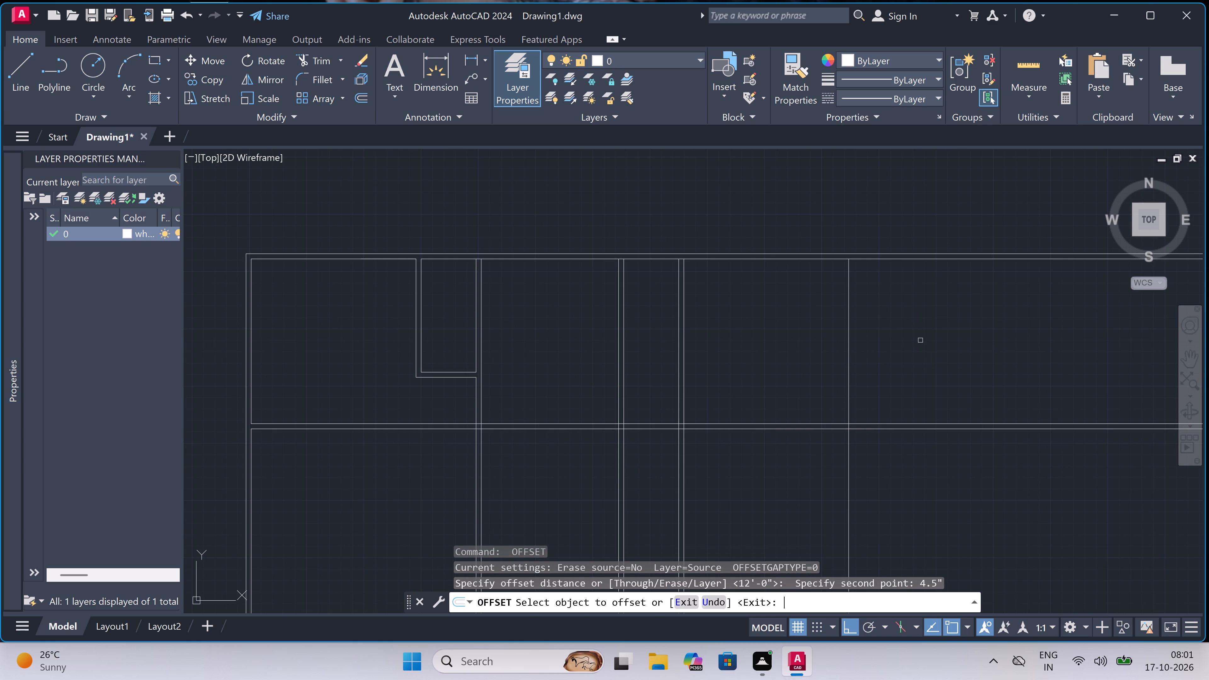
pyautogui.click(851, 331)
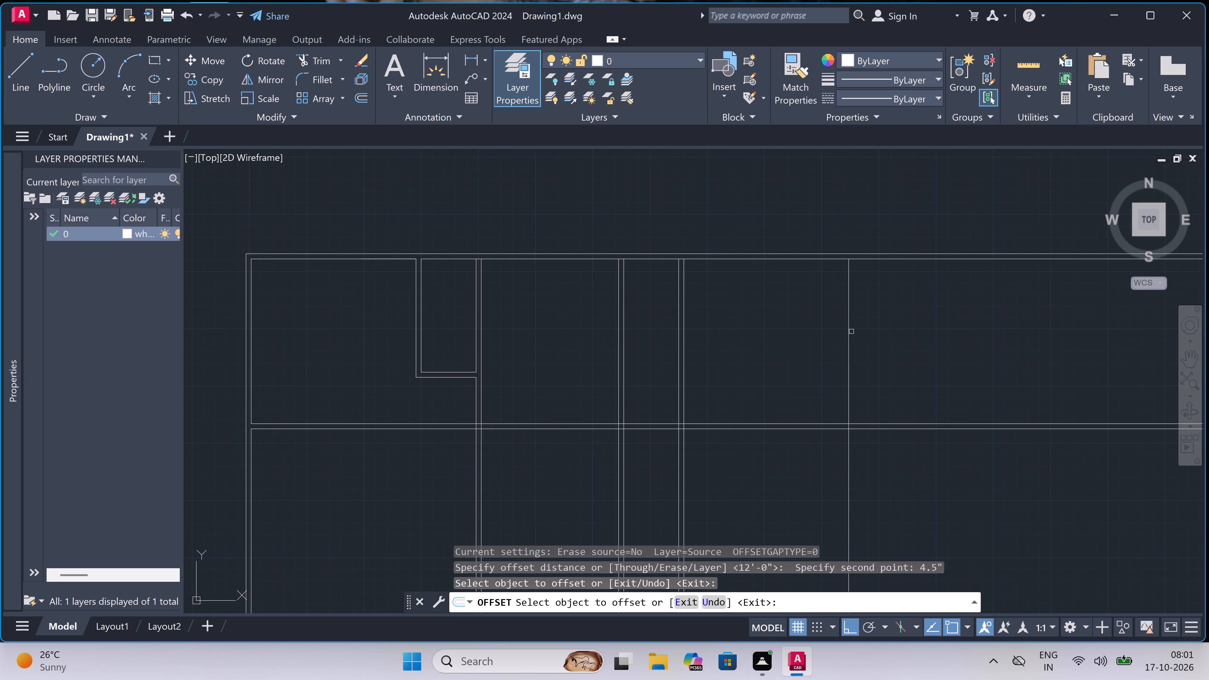
pyautogui.click(870, 326)
pyautogui.click(848, 332)
pyautogui.click(891, 321)
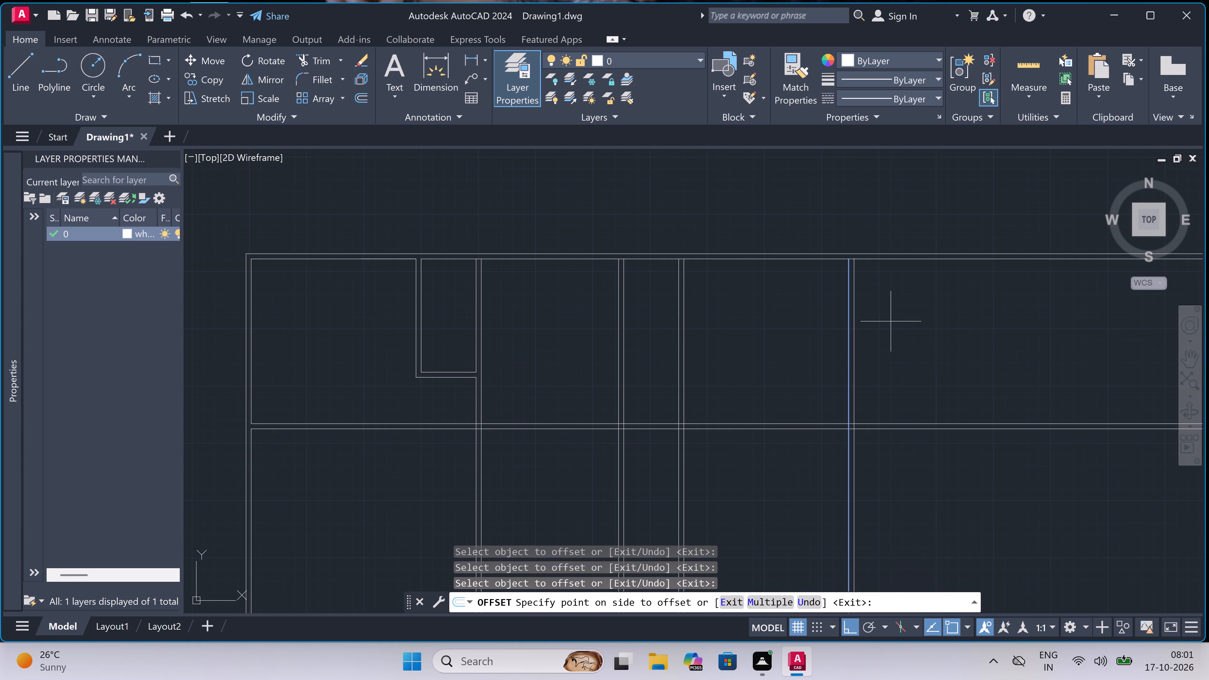
pyautogui.press('Escape')
# Extend both lines of the far right wall up to the top wall's outer line.
pyautogui.write('ex')
pyautogui.press('space')
pyautogui.click(882, 331)
pyautogui.click(844, 337)
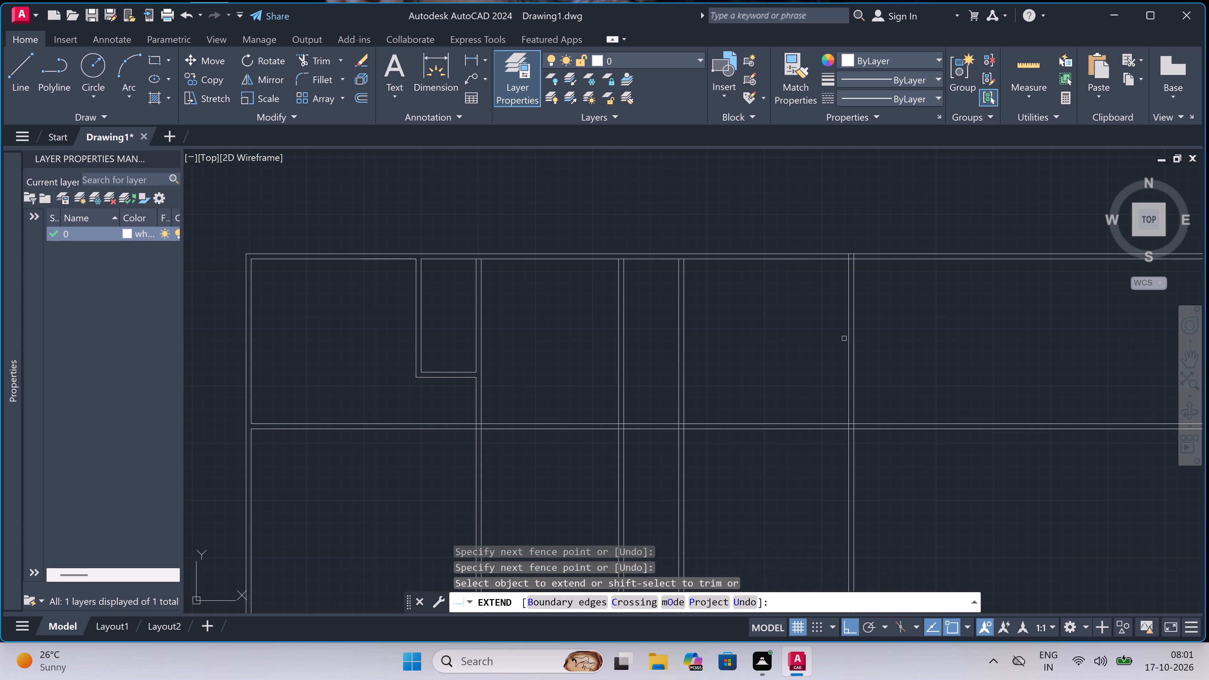
pyautogui.press('Escape')
# Trim the top and middle horizontal wall lines where they run past the far right wall's outer line.
pyautogui.write('tr')
pyautogui.press('space')
pyautogui.click(885, 241)
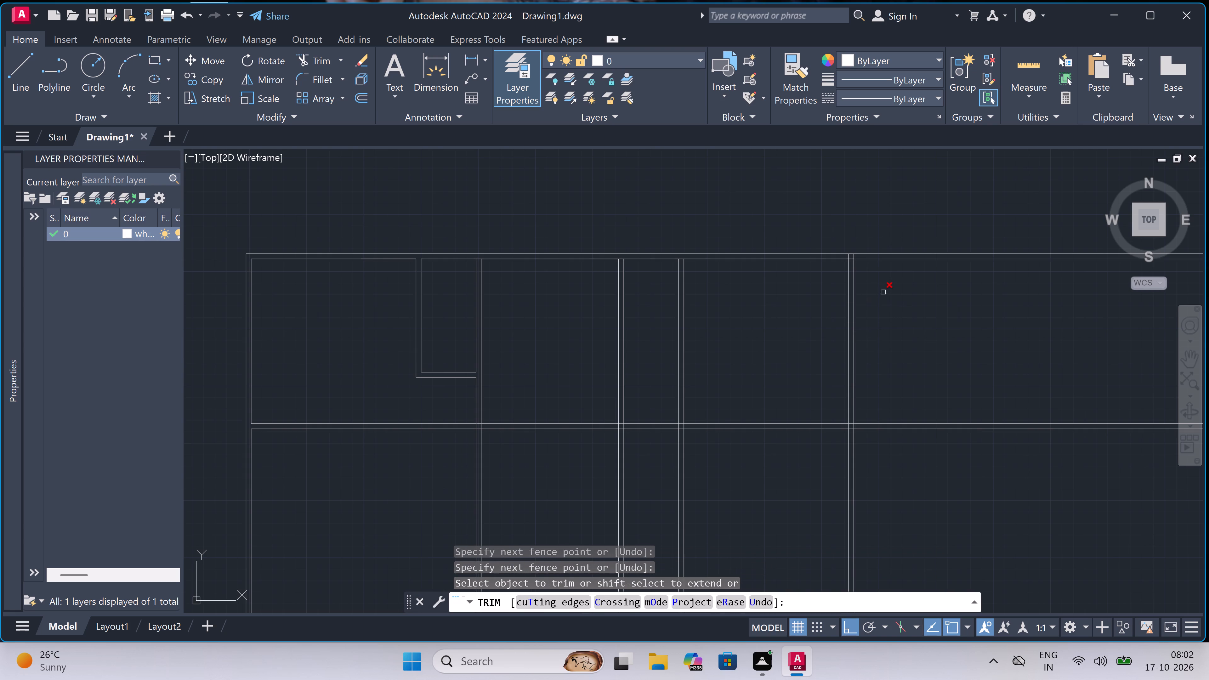
pyautogui.moveTo(880, 444); pyautogui.dragTo(883, 442)
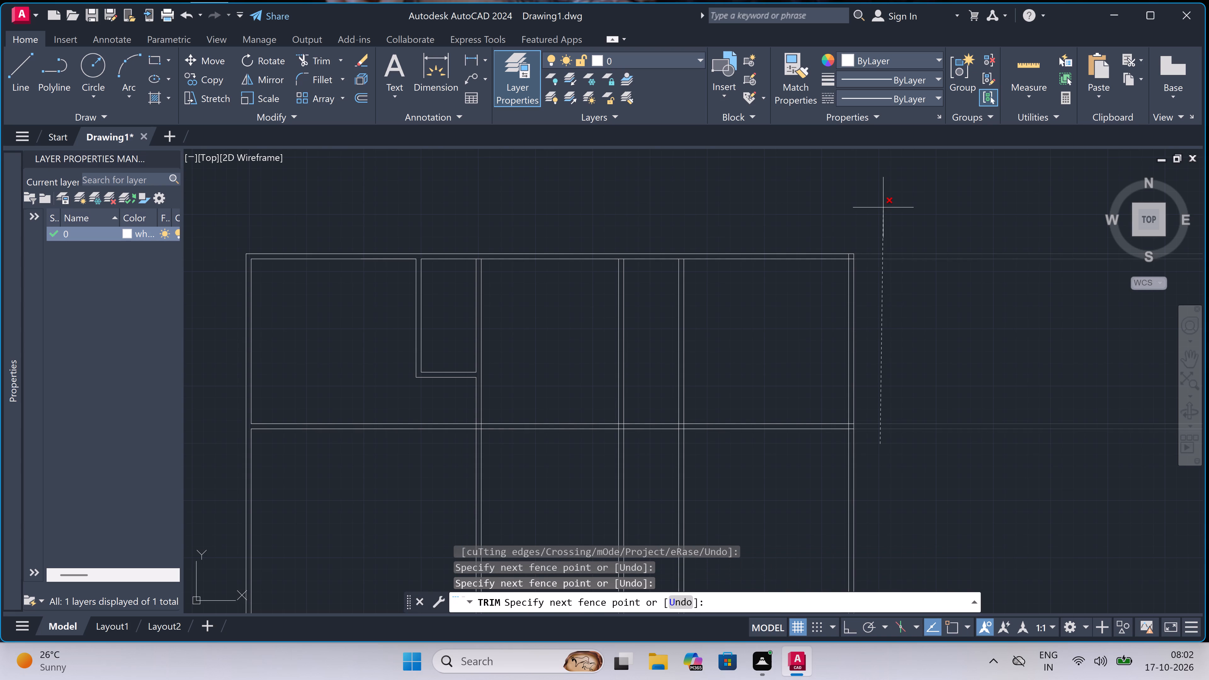
pyautogui.click(883, 207)
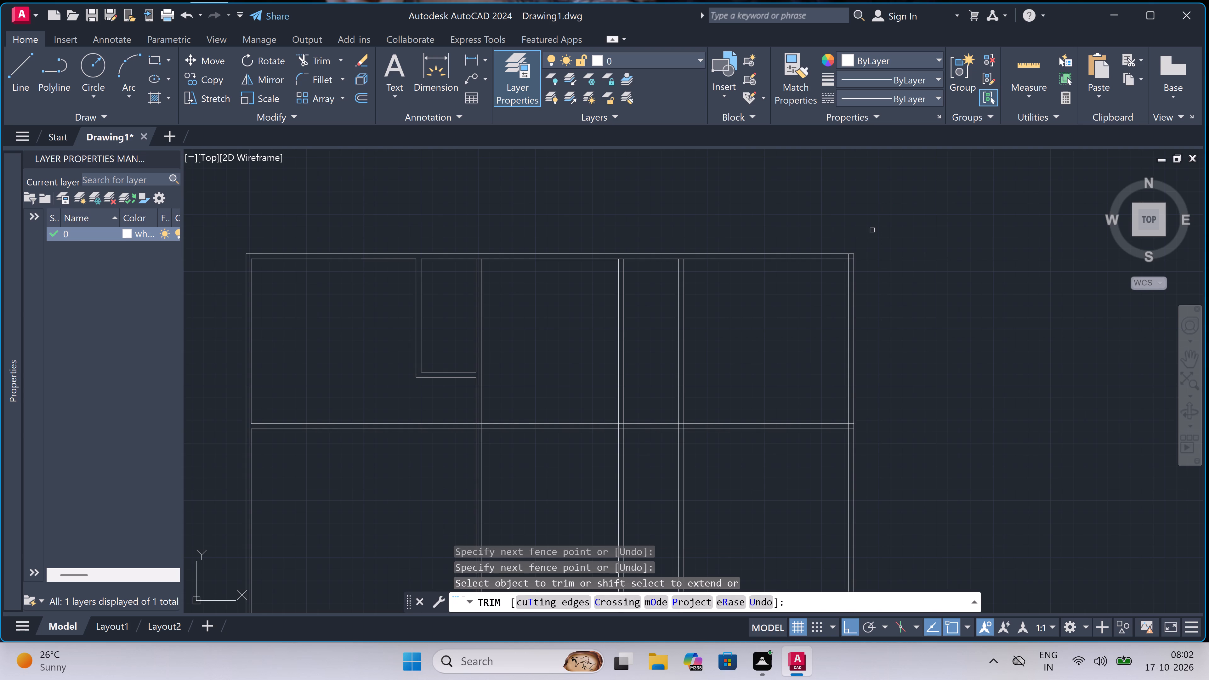
# Trim the overlapping inner line ends to clean up the plan's top-right wall corner.
pyautogui.scroll(-2, 833, 277)
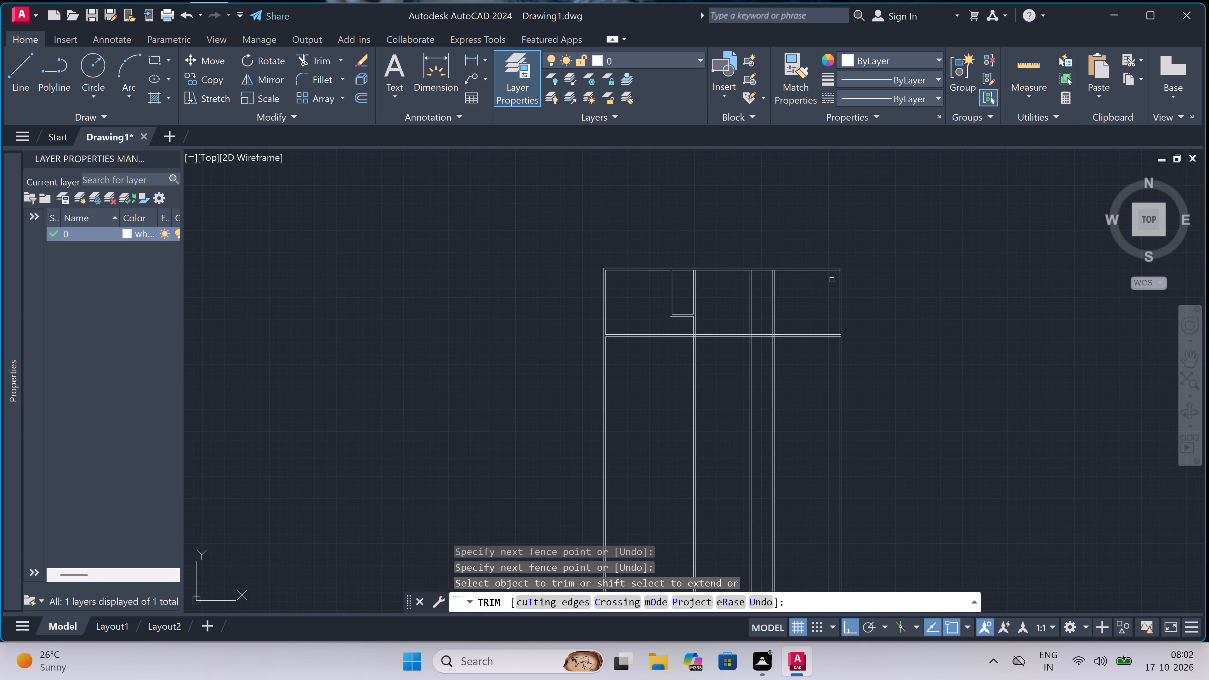
pyautogui.scroll(3, 844, 273)
pyautogui.scroll(3, 825, 254)
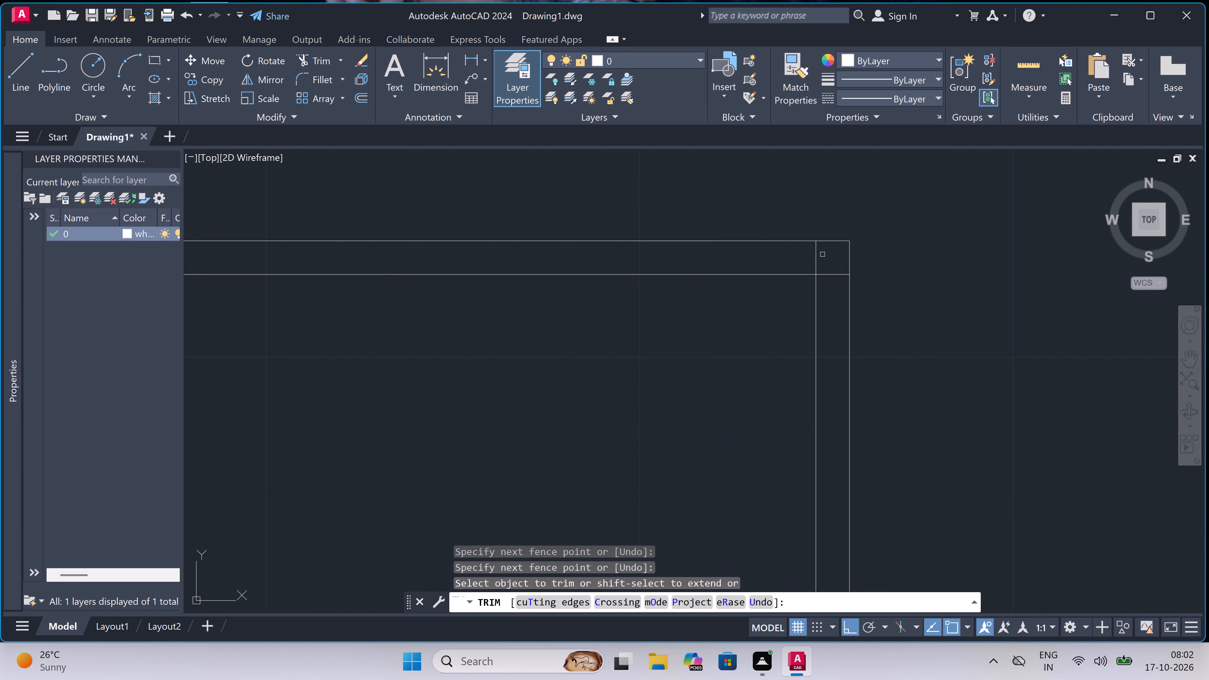
pyautogui.click(811, 255)
pyautogui.click(832, 288)
# Trim the crossing lines where the middle horizontal wall meets the far right wall, leaving an open T-junction.
pyautogui.scroll(-5, 831, 288)
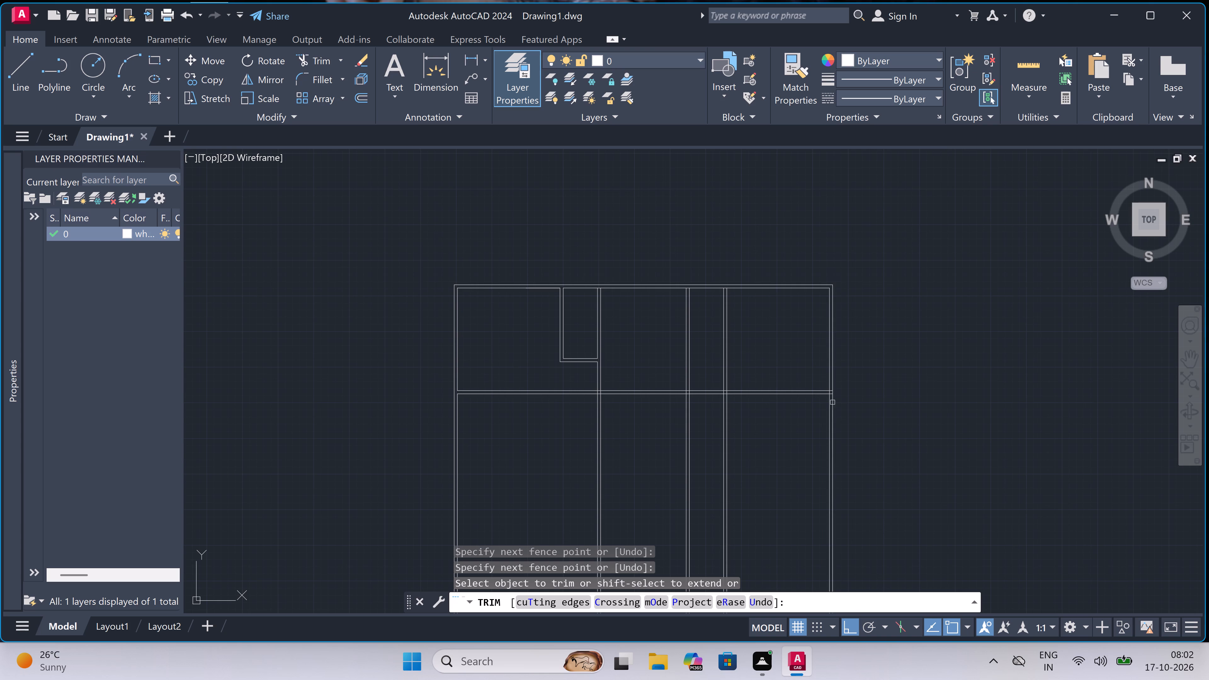
pyautogui.scroll(6, 825, 395)
pyautogui.click(855, 407)
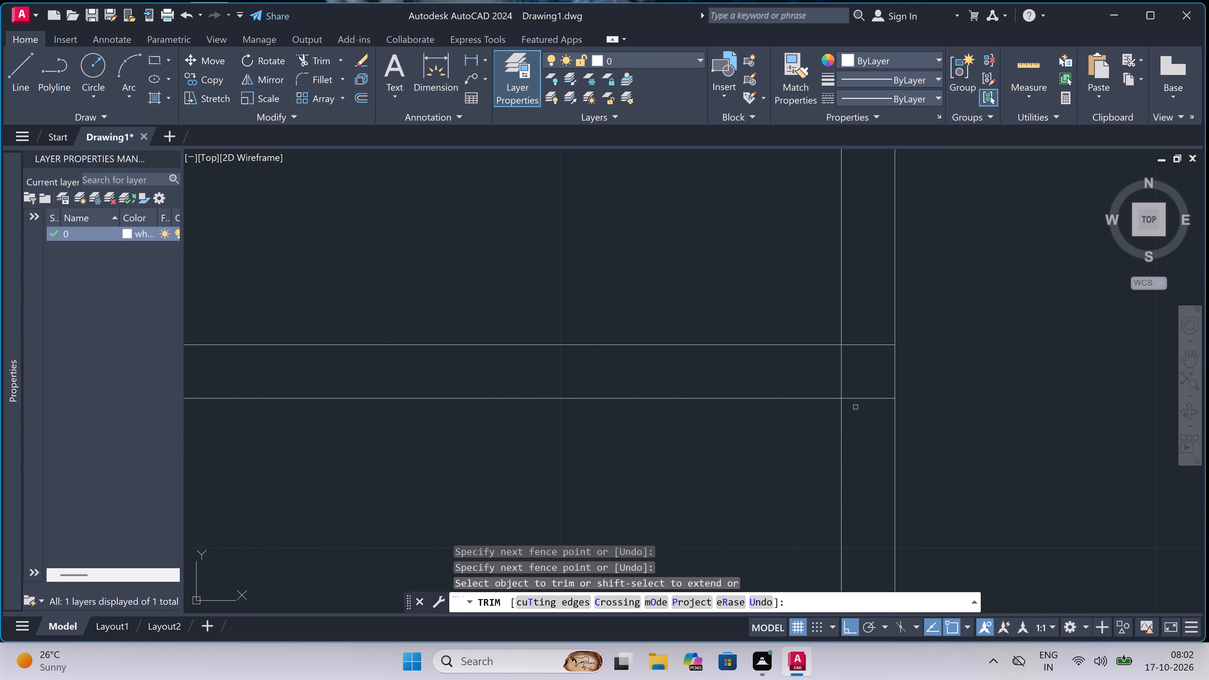
pyautogui.click(860, 309)
pyautogui.click(859, 362)
pyautogui.click(804, 360)
# Trim both 4' room walls within the middle horizontal wall, and open its upper line at the room's right wall.
pyautogui.scroll(-5, 804, 360)
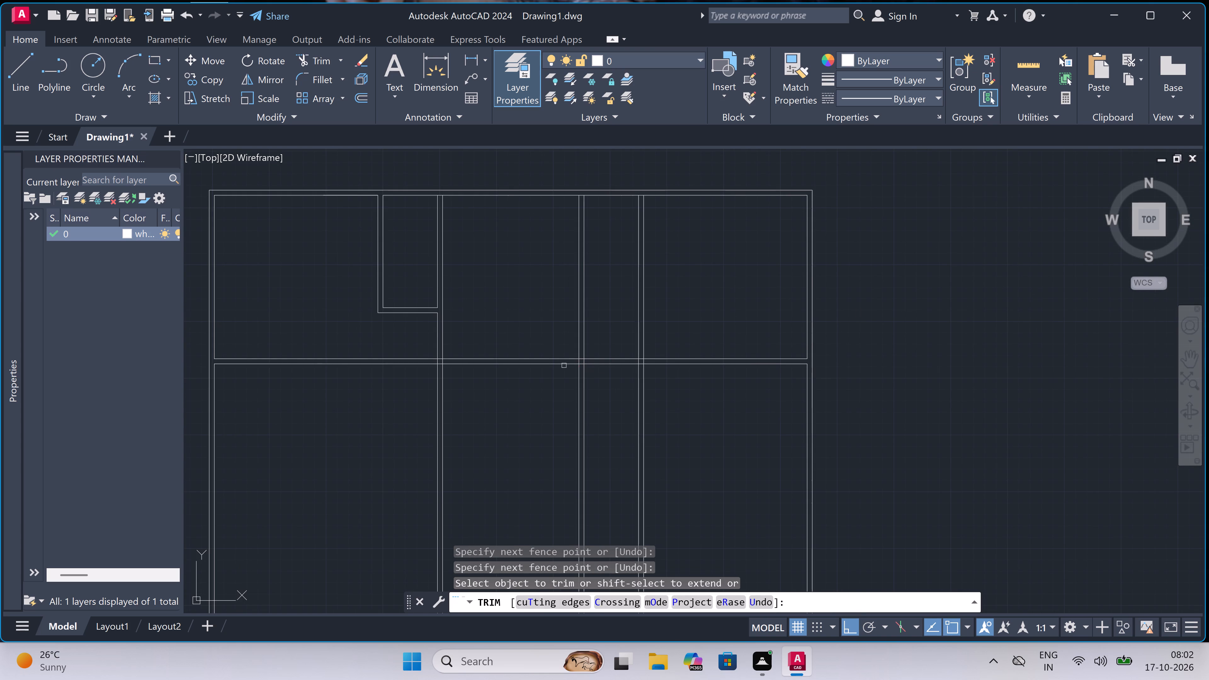
pyautogui.scroll(4, 572, 358)
pyautogui.moveTo(573, 370); pyautogui.dragTo(576, 371)
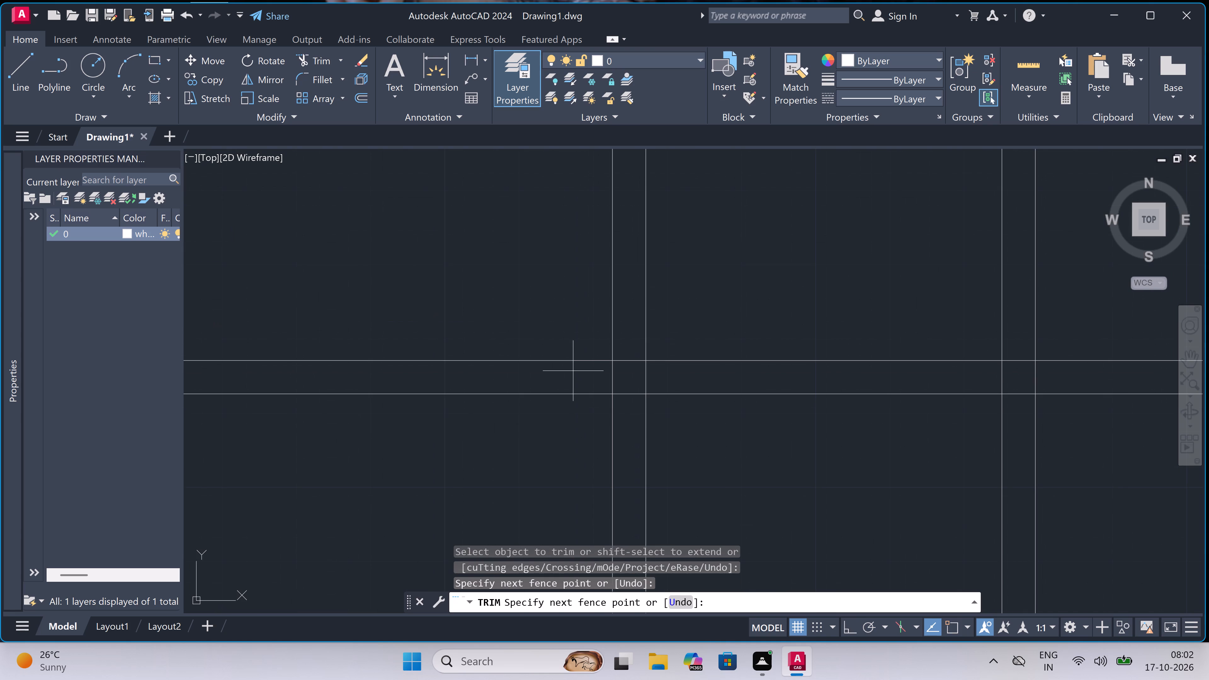
pyautogui.scroll(-2, 703, 369)
pyautogui.scroll(3, 836, 377)
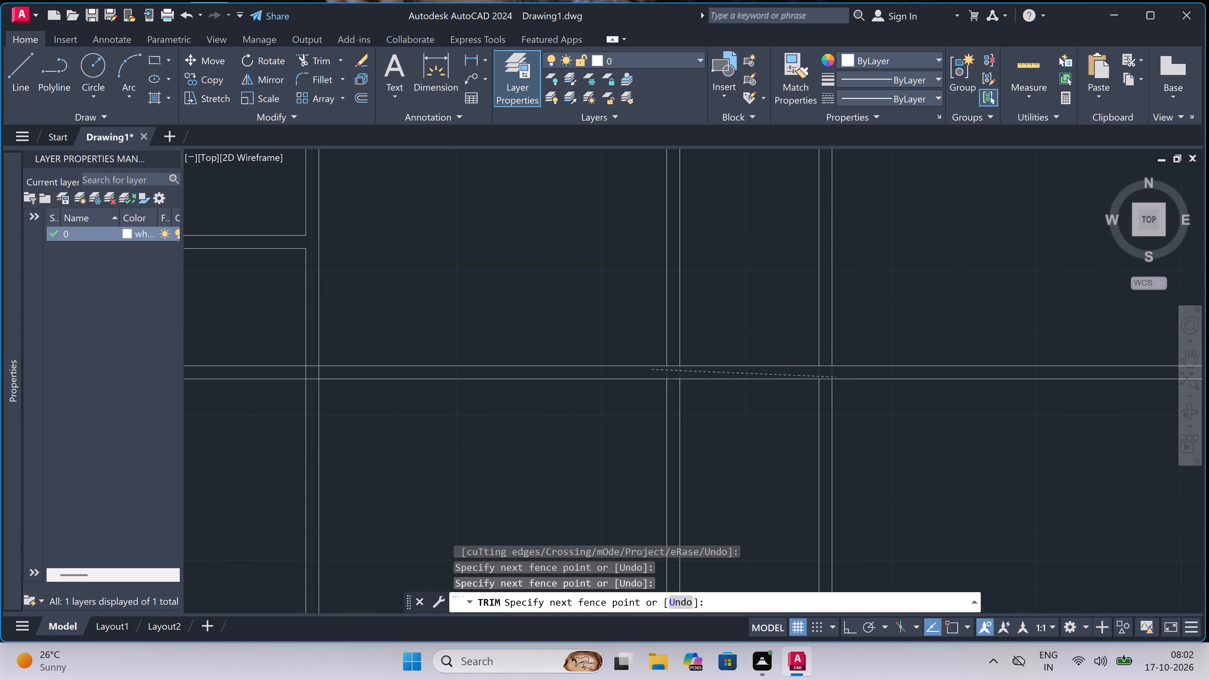
pyautogui.click(838, 368)
pyautogui.scroll(-2, 838, 368)
pyautogui.click(825, 364)
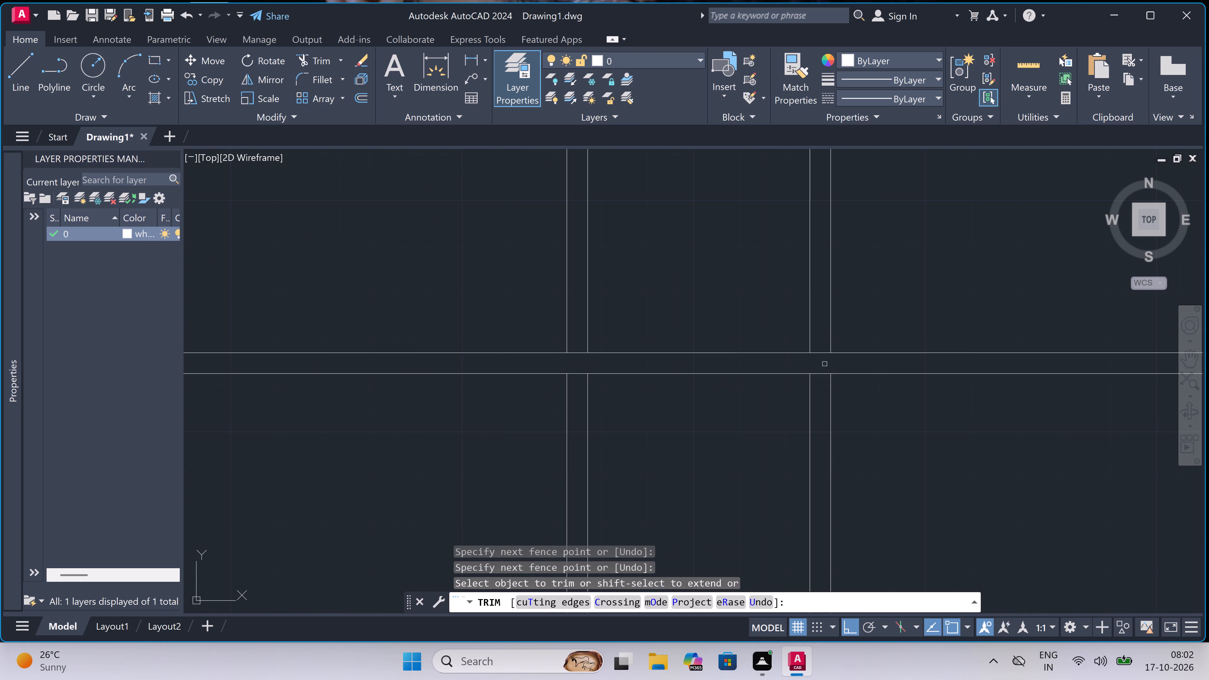
pyautogui.click(825, 336)
# Trim away both lines of the 4' room's right wall below the middle horizontal wall.
pyautogui.scroll(-3, 825, 337)
pyautogui.click(848, 368)
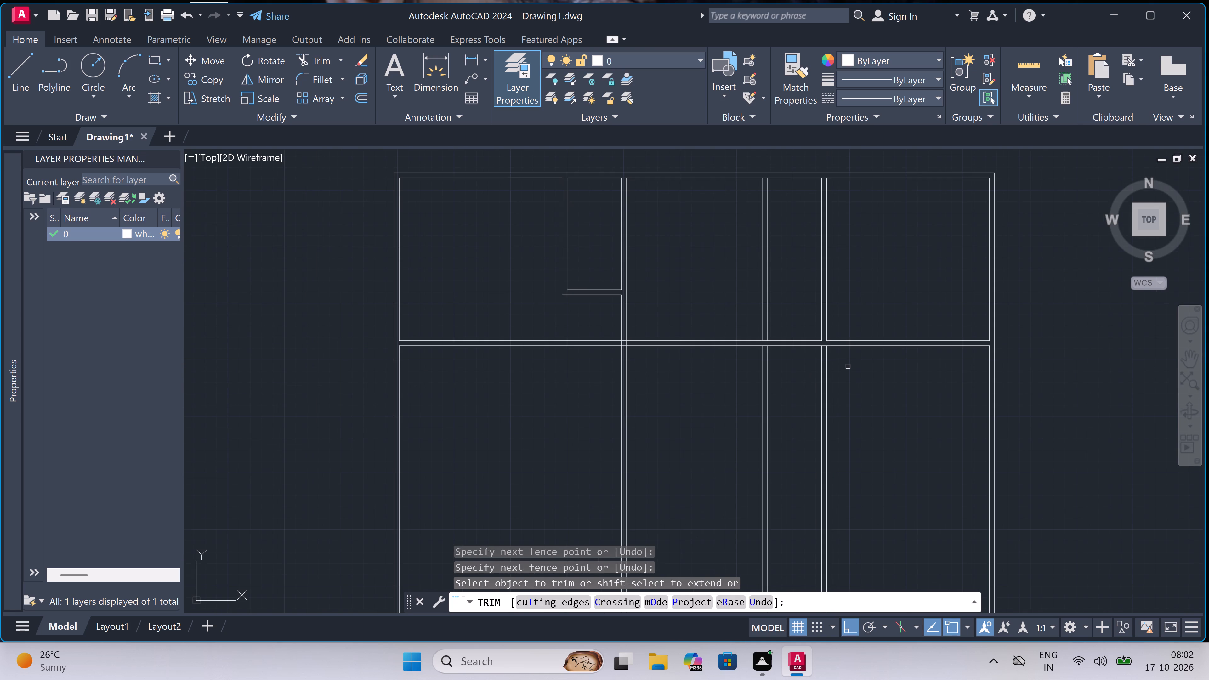
pyautogui.click(793, 392)
# Trim the 10' room's left wall lines within the middle horizontal wall, and open that wall's upper line at the junction.
pyautogui.scroll(2, 746, 322)
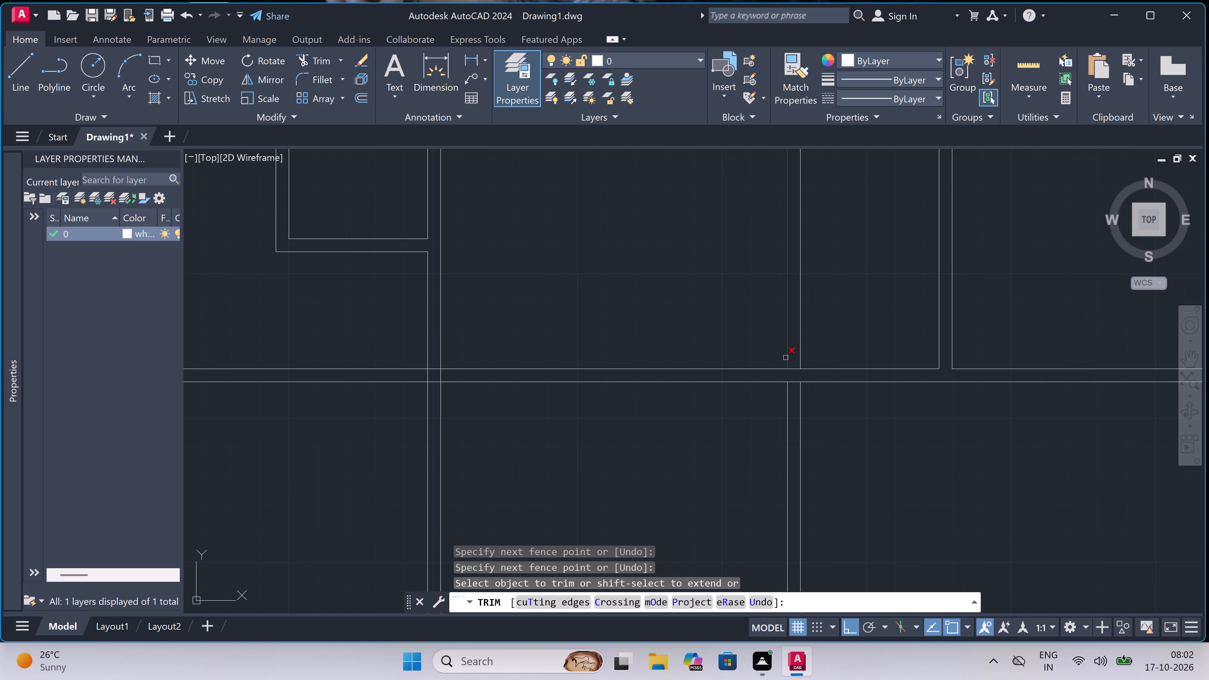
pyautogui.scroll(-2, 736, 363)
pyautogui.scroll(4, 609, 362)
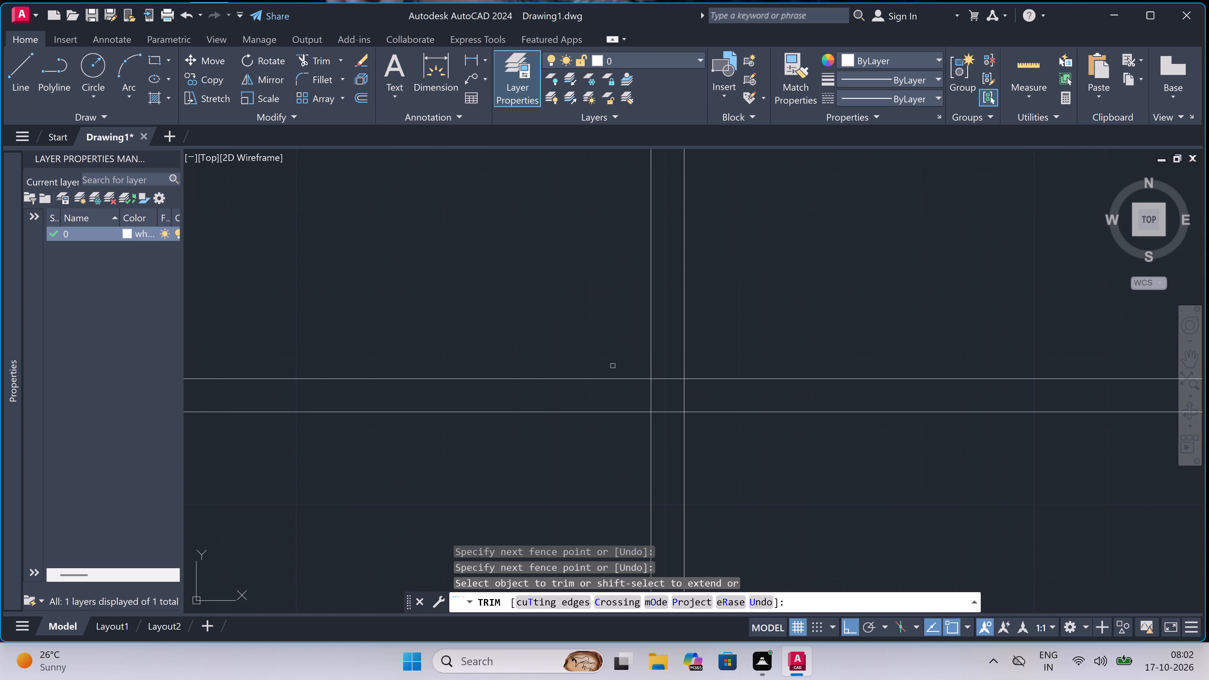
pyautogui.scroll(1, 628, 385)
pyautogui.click(631, 387)
pyautogui.click(780, 393)
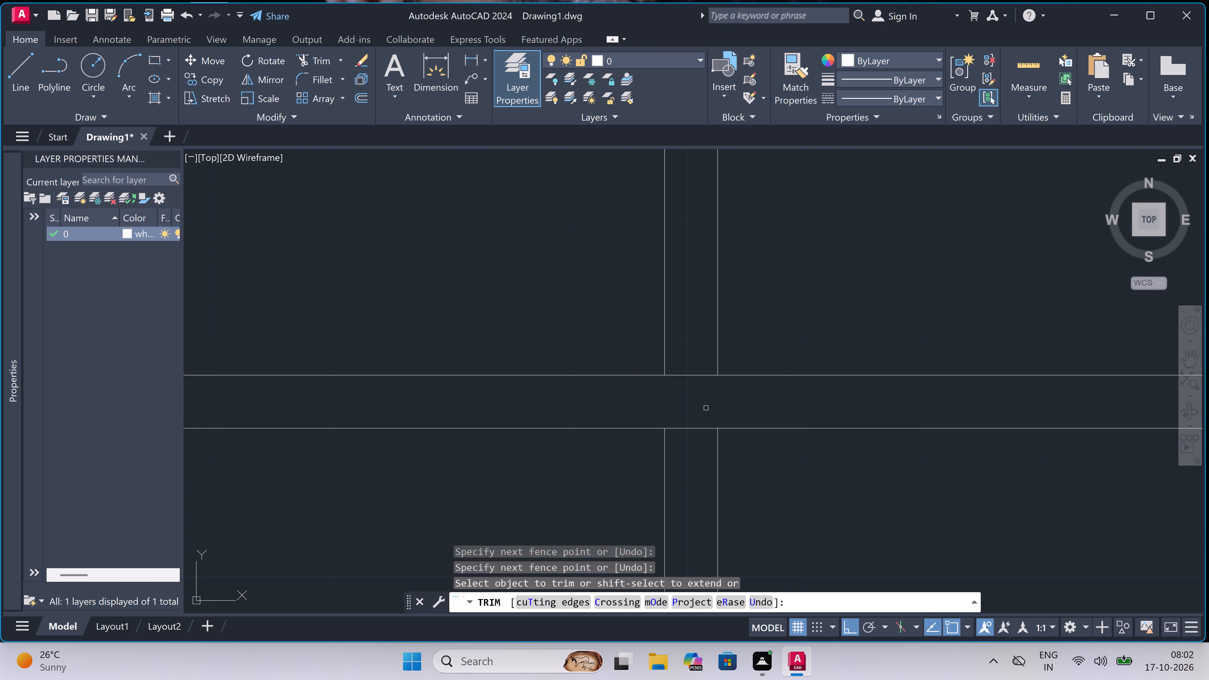
pyautogui.click(706, 408)
pyautogui.click(702, 358)
pyautogui.scroll(-6, 674, 390)
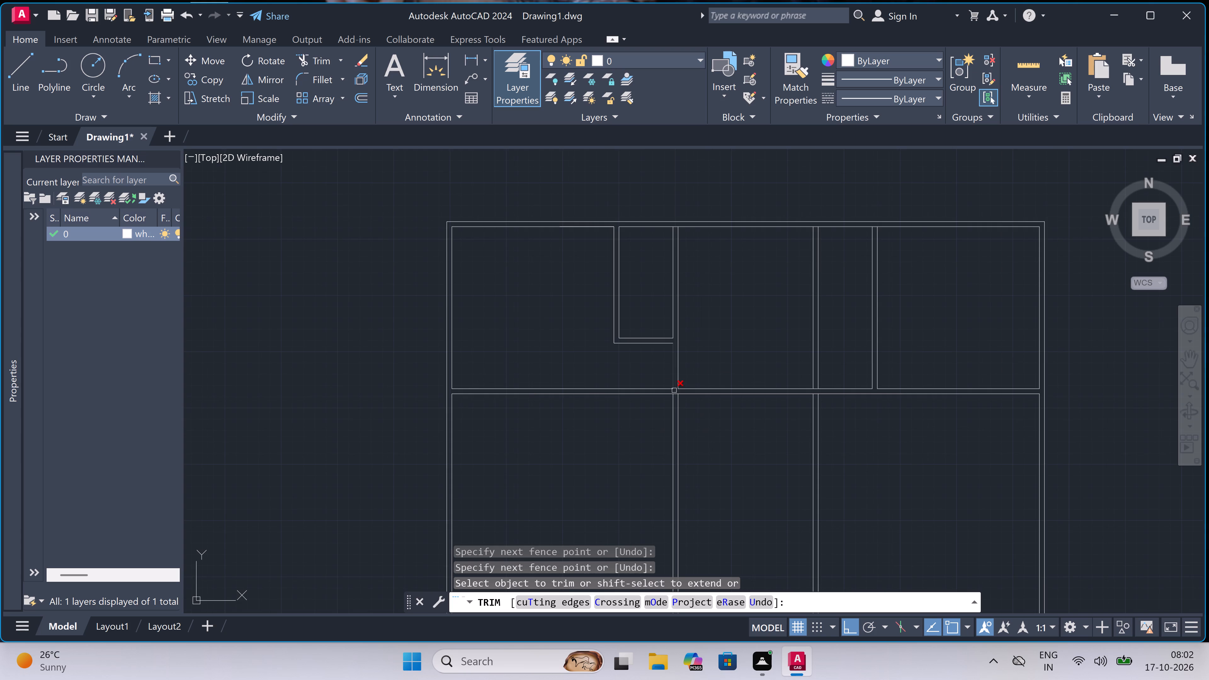
pyautogui.scroll(-1, 674, 390)
pyautogui.scroll(2, 737, 370)
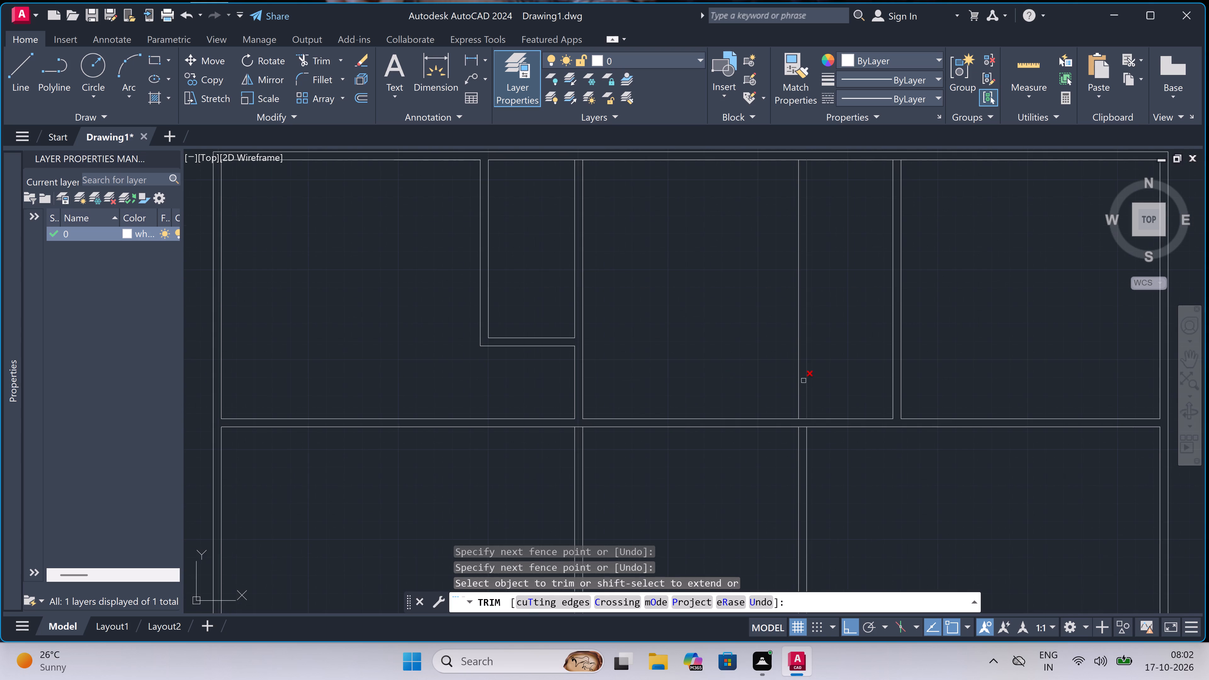
pyautogui.press('Escape')
# Offset the top wall's inner line 8'3" downward.
pyautogui.press('o')
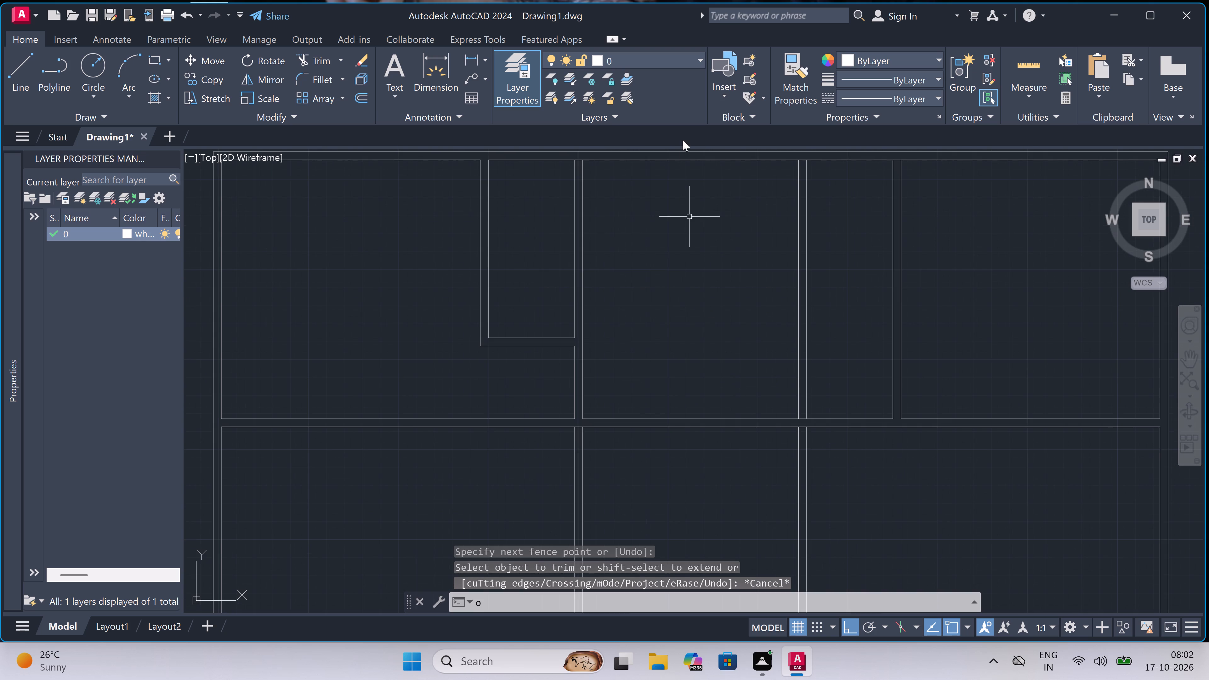
pyautogui.press('space')
pyautogui.click(671, 158)
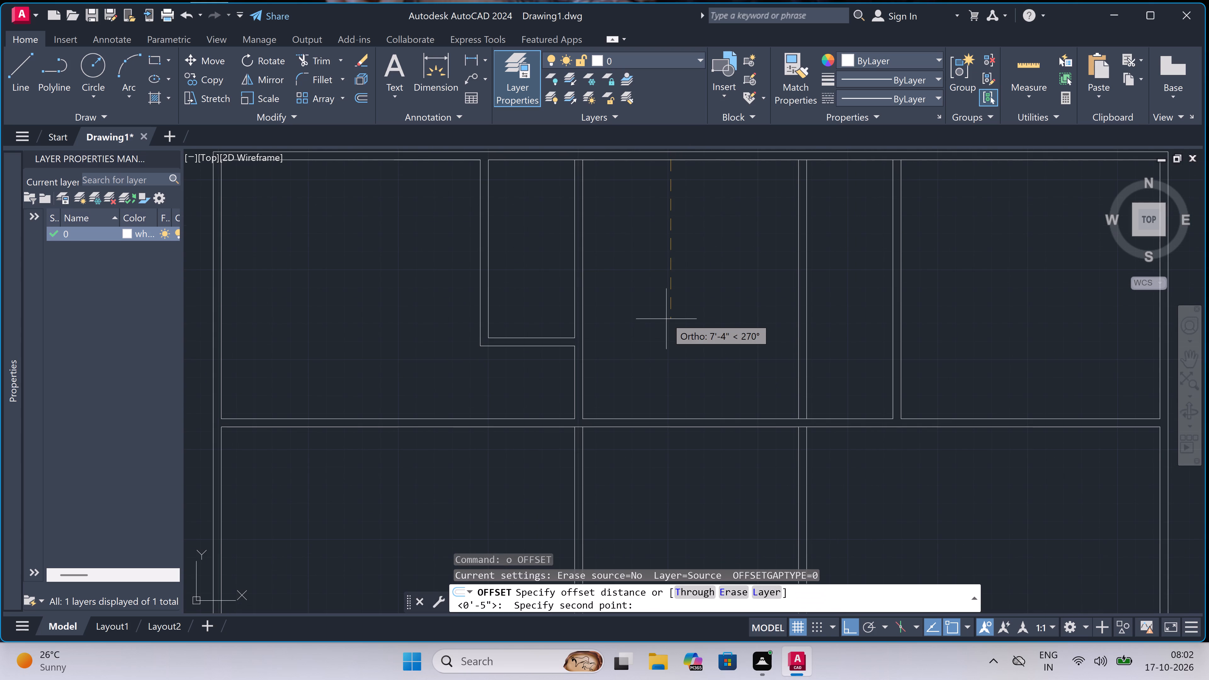
pyautogui.write("8'3")
pyautogui.hotkey('shift', '"')
pyautogui.press('space')
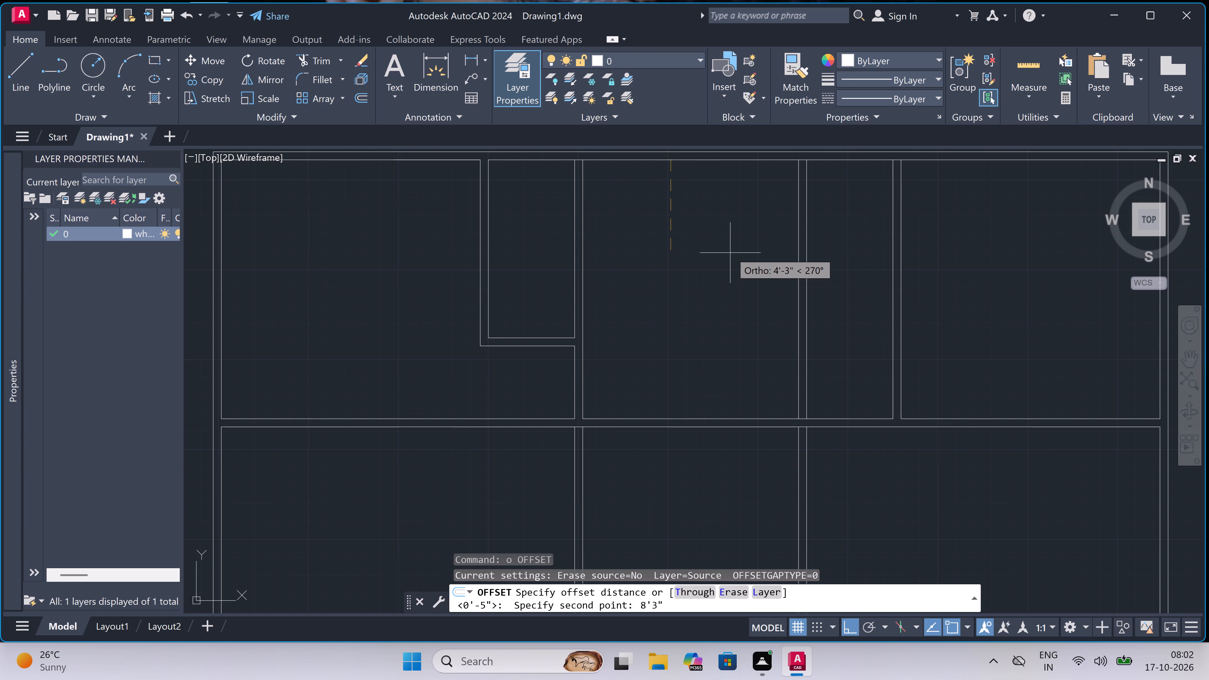
pyautogui.scroll(-2, 729, 257)
pyautogui.scroll(2, 722, 214)
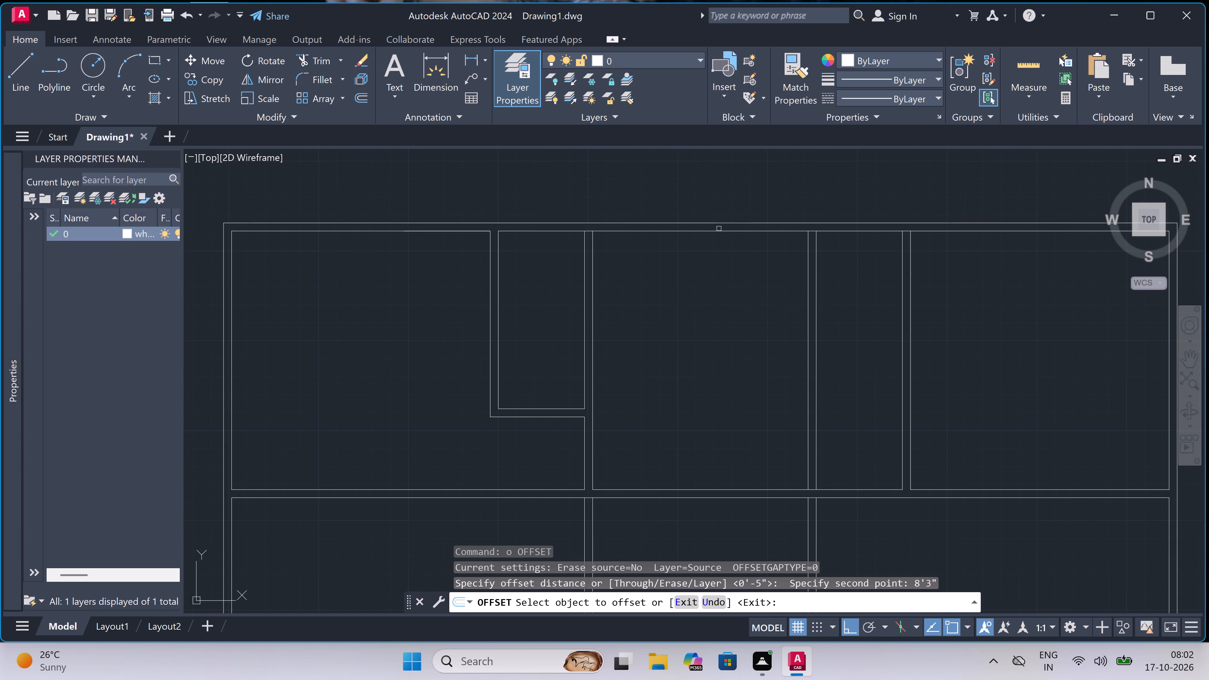
pyautogui.click(716, 232)
pyautogui.click(713, 276)
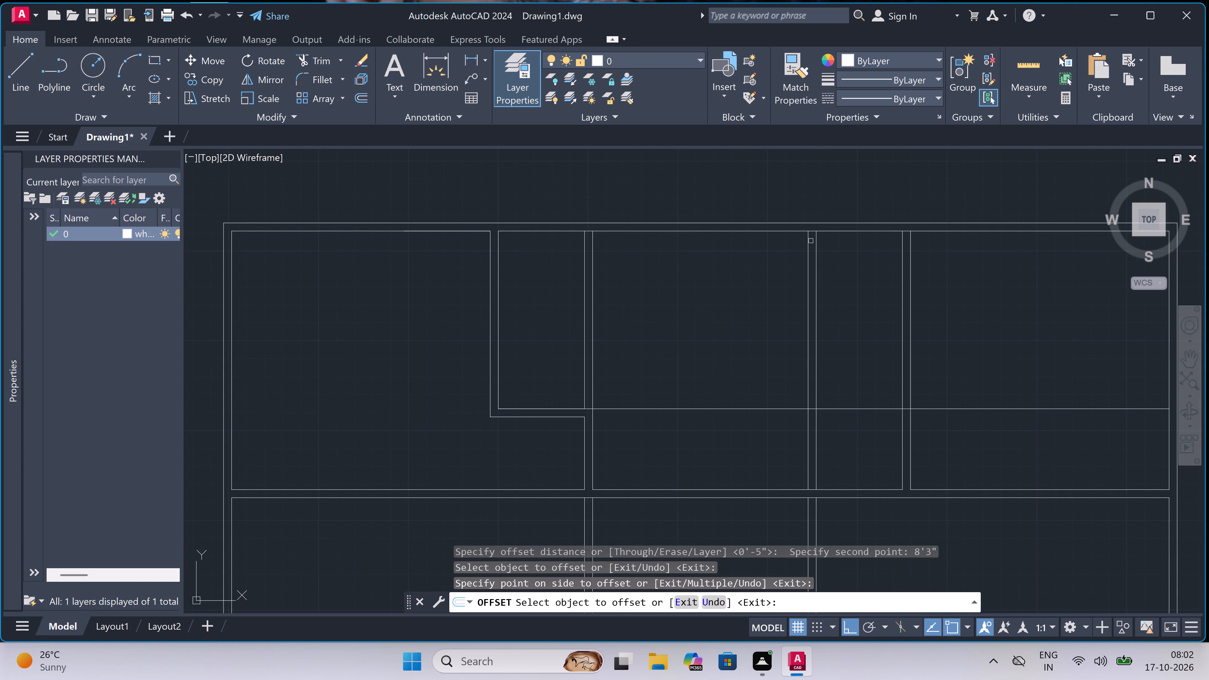
pyautogui.press('Escape')
# Offset the new 8'3" horizontal line 4.5" downward to give that wall its thickness.
pyautogui.scroll(2, 681, 440)
pyautogui.press('space')
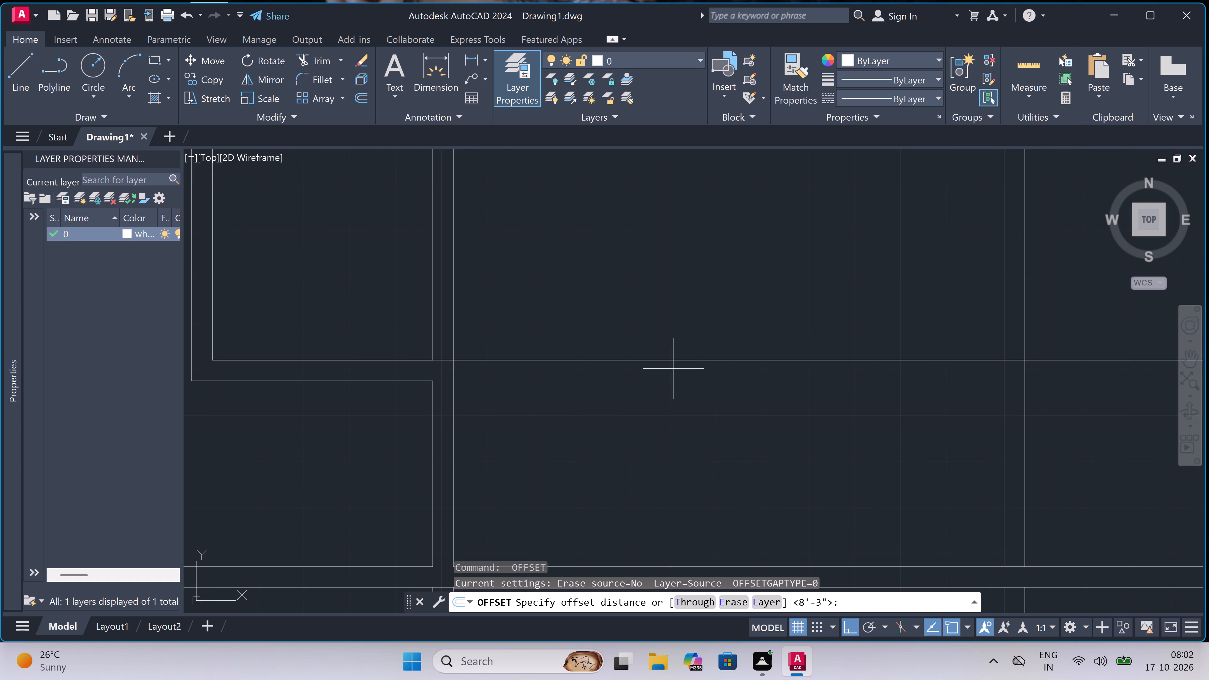
pyautogui.click(670, 360)
pyautogui.write('4.5"')
pyautogui.press('space')
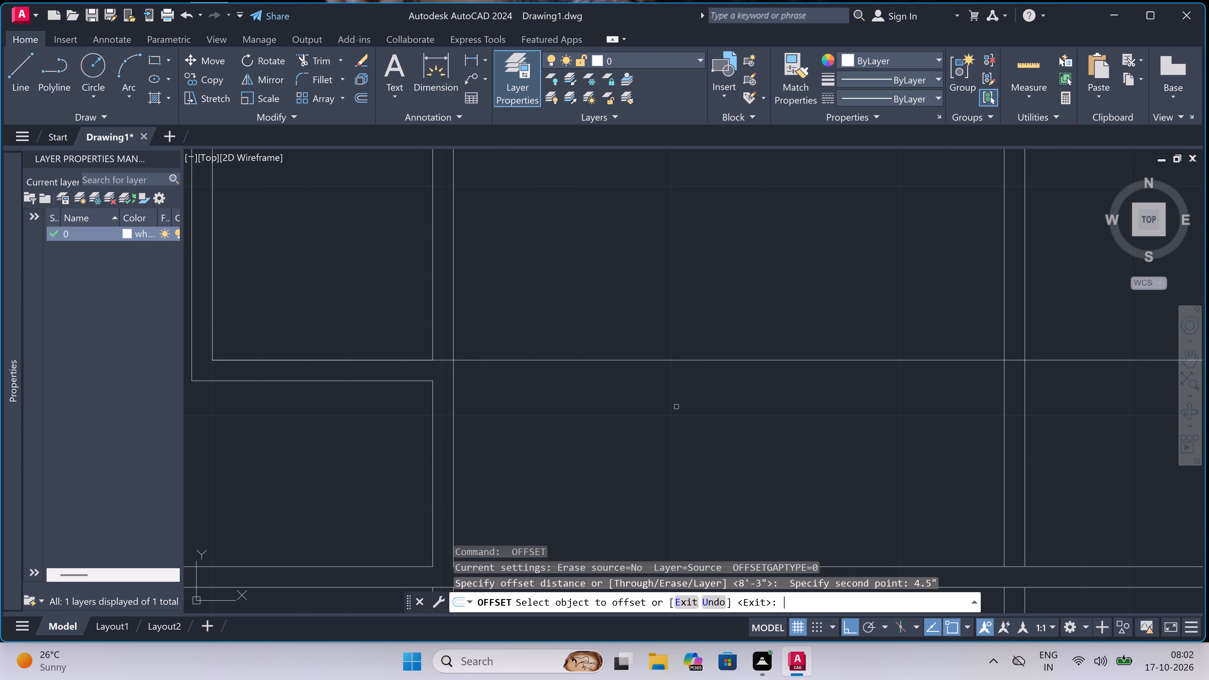
pyautogui.click(641, 360)
pyautogui.click(641, 414)
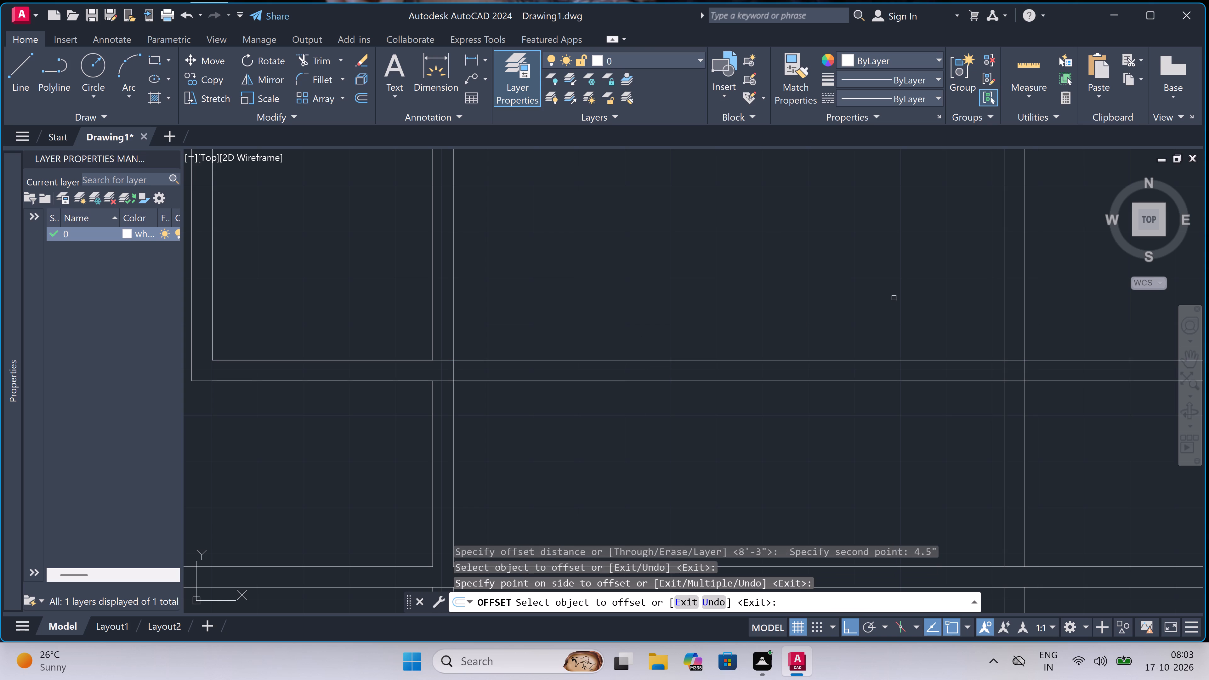
pyautogui.press('Escape')
# Trim the new horizontal wall's lines where they pass through the 10' room's left wall.
pyautogui.press('t')
pyautogui.press('r')
pyautogui.press('space')
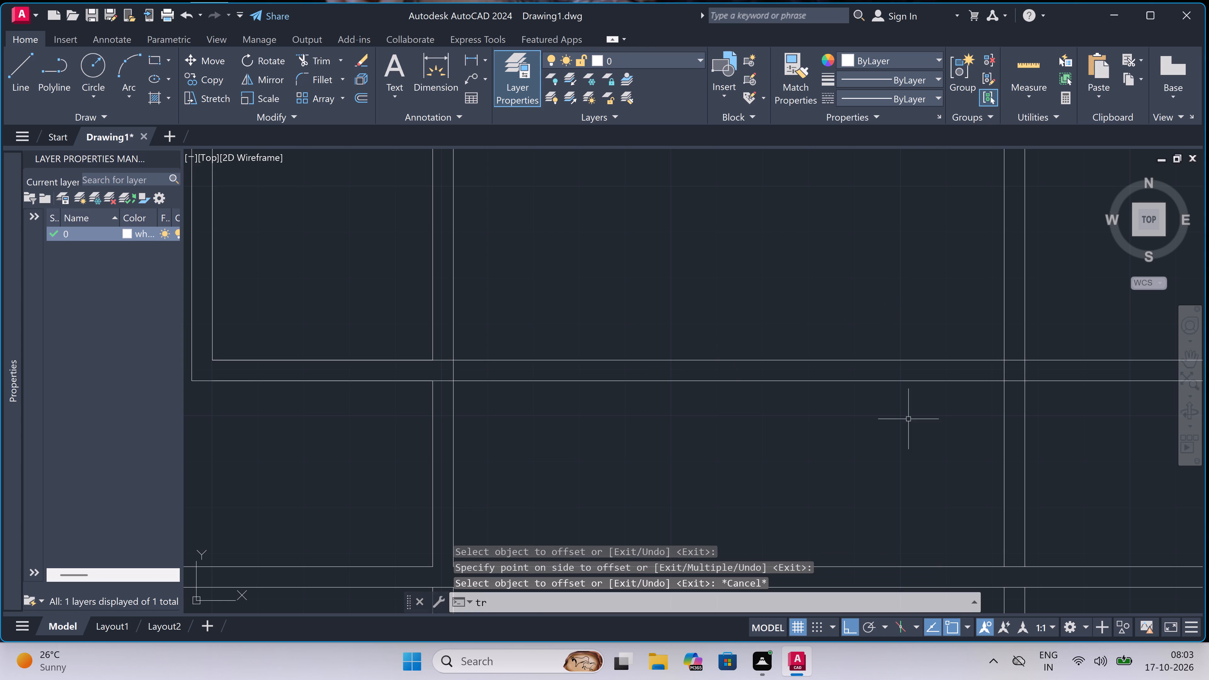
pyautogui.scroll(2, 458, 382)
pyautogui.click(433, 388)
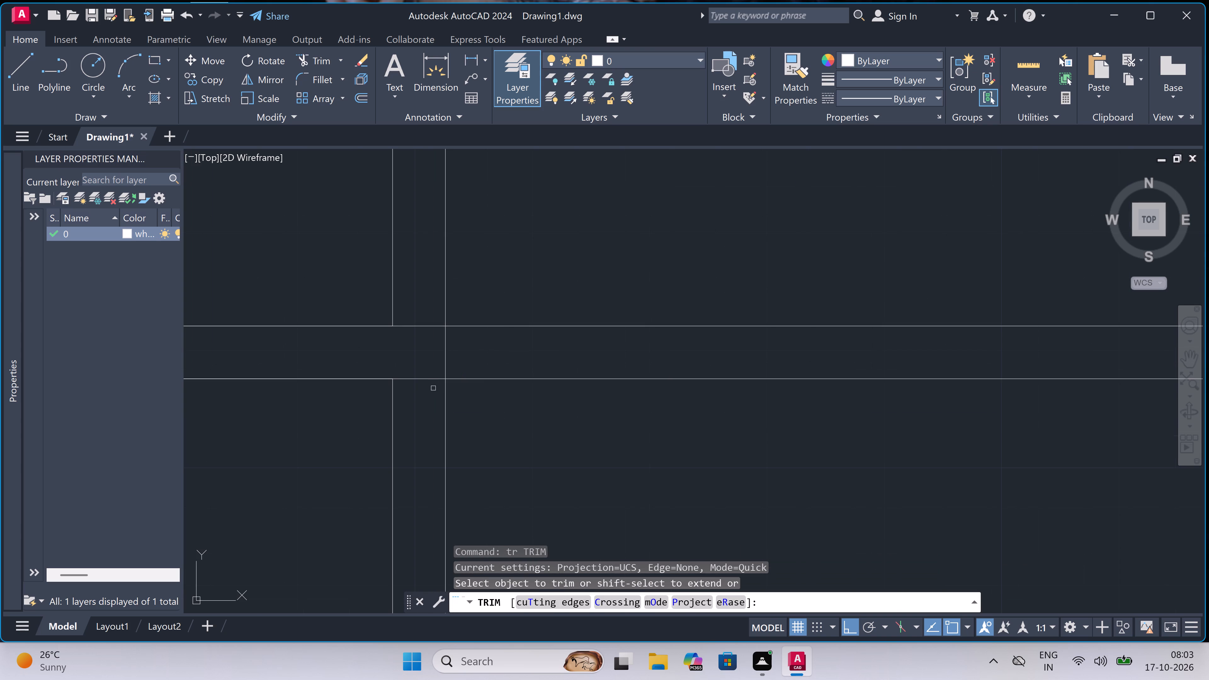
pyautogui.click(417, 319)
pyautogui.scroll(-2, 420, 321)
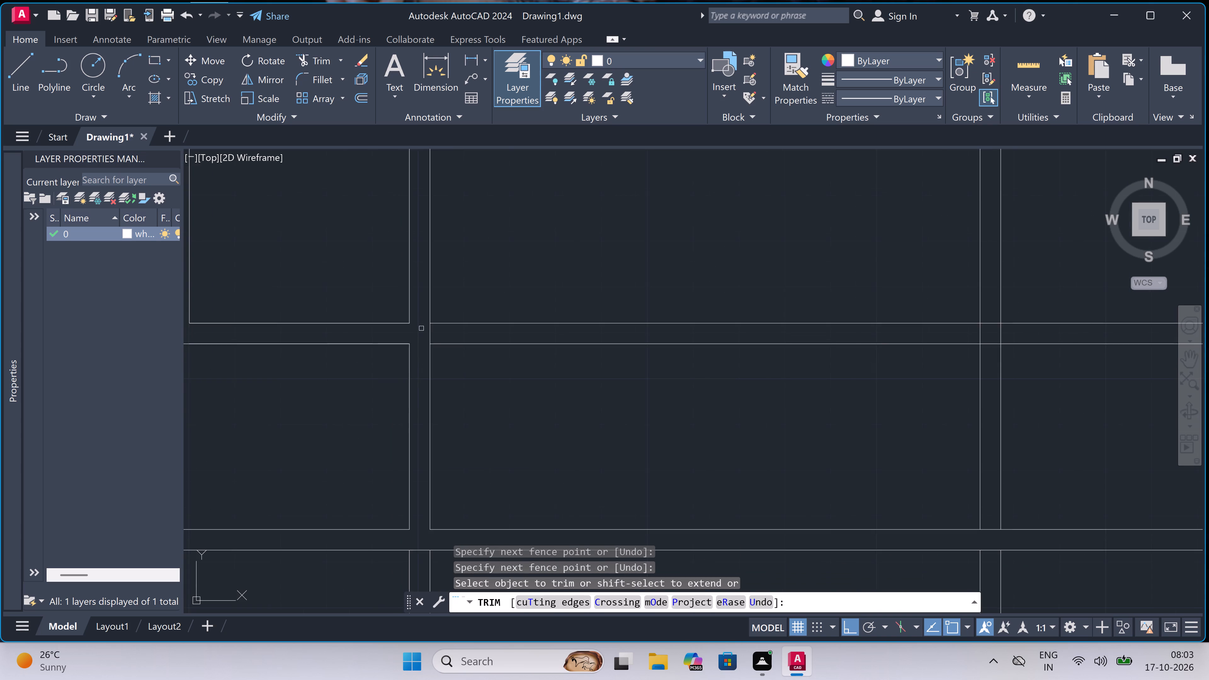
pyautogui.scroll(1, 421, 328)
pyautogui.click(418, 333)
pyautogui.scroll(-3, 570, 337)
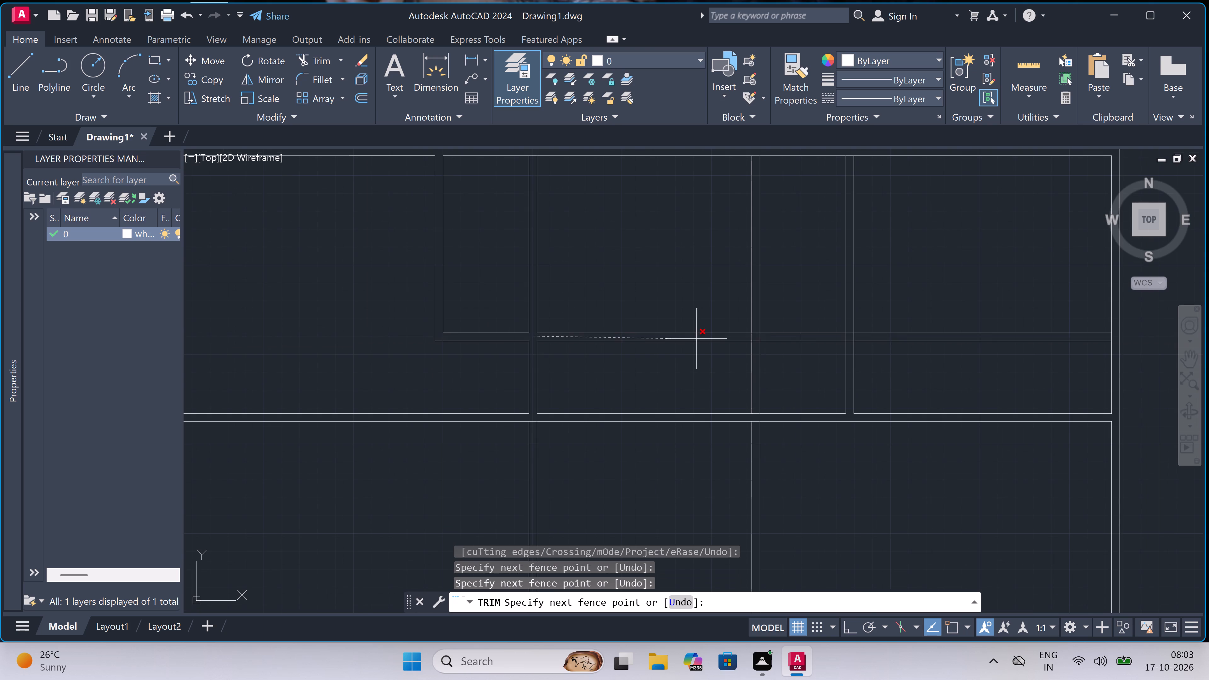
pyautogui.click(534, 358)
# Trim away both lines of the 4' room's right wall between the new horizontal wall and the middle wall.
pyautogui.scroll(1, 743, 334)
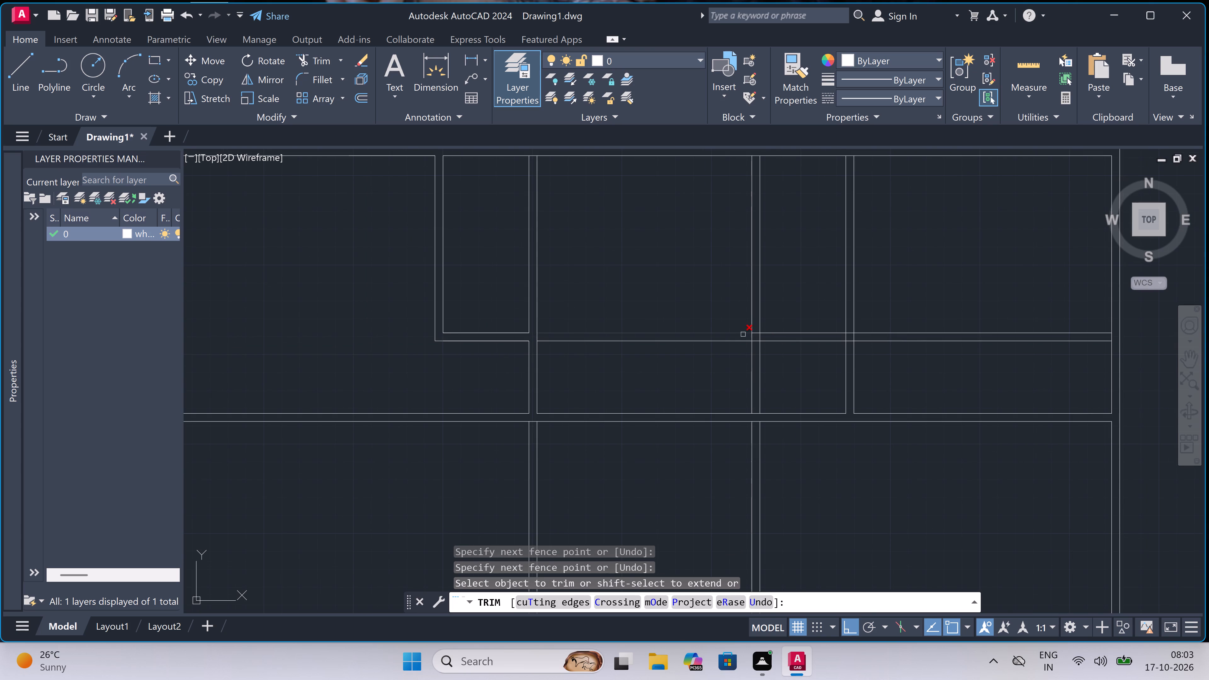
pyautogui.scroll(-2, 769, 334)
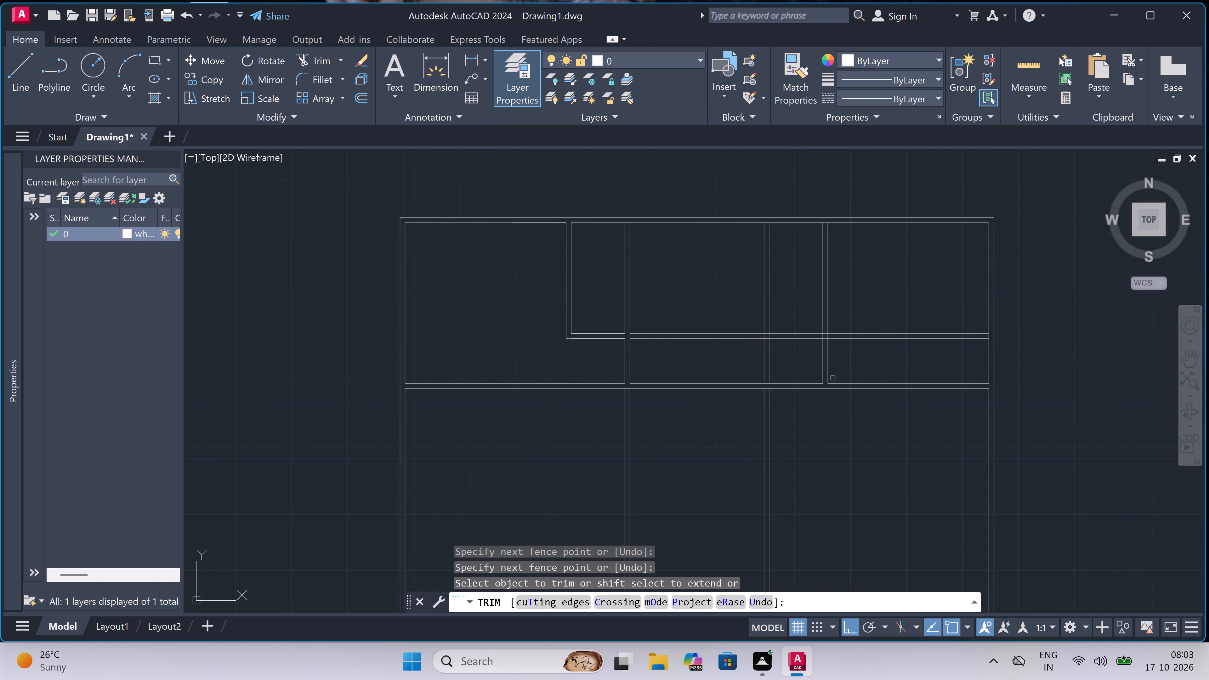
pyautogui.scroll(2, 833, 377)
pyautogui.click(845, 356)
pyautogui.click(758, 356)
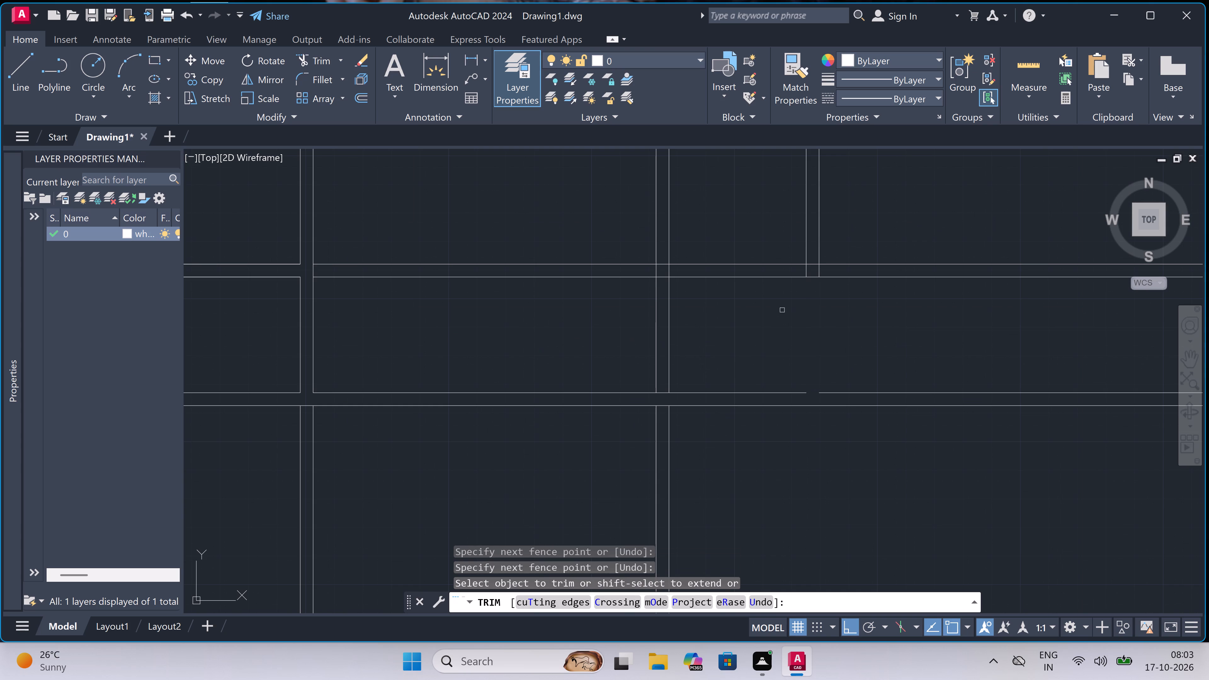
# Trim both lines of the new horizontal wall beyond the 4' room's right wall.
pyautogui.scroll(-3, 802, 283)
pyautogui.click(854, 292)
pyautogui.click(854, 264)
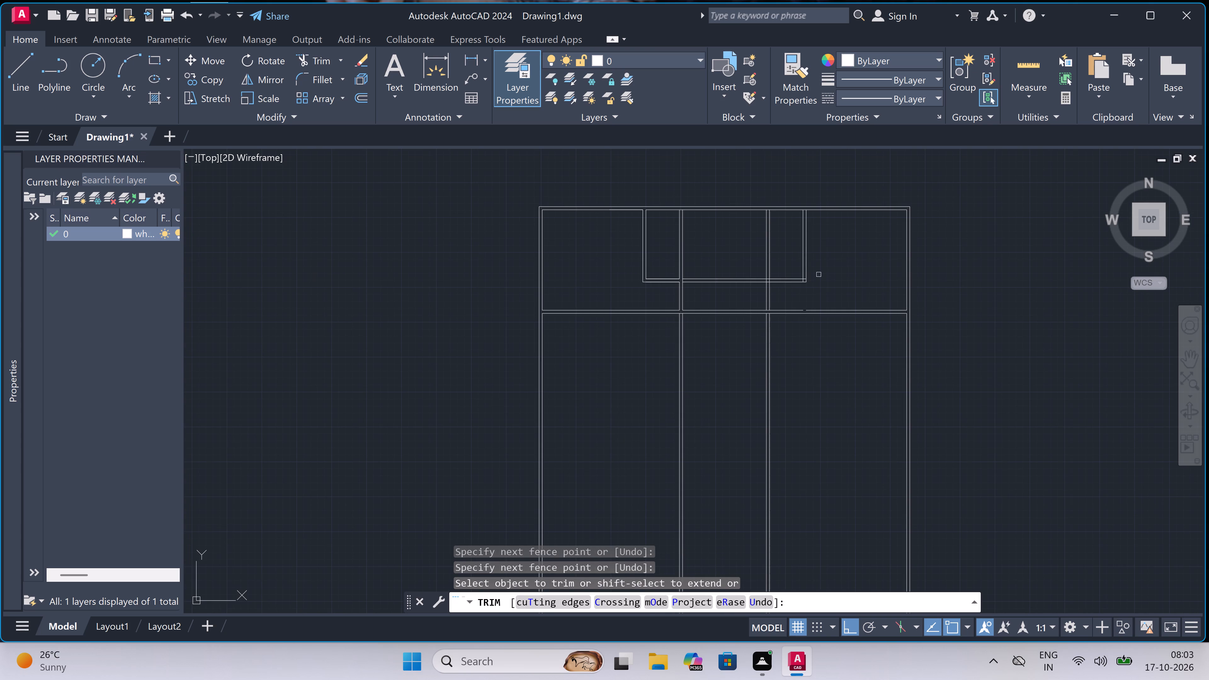
# Trim the overlapping inner wall lines at the 4' room's lower-right corner into a clean corner.
pyautogui.scroll(4, 786, 283)
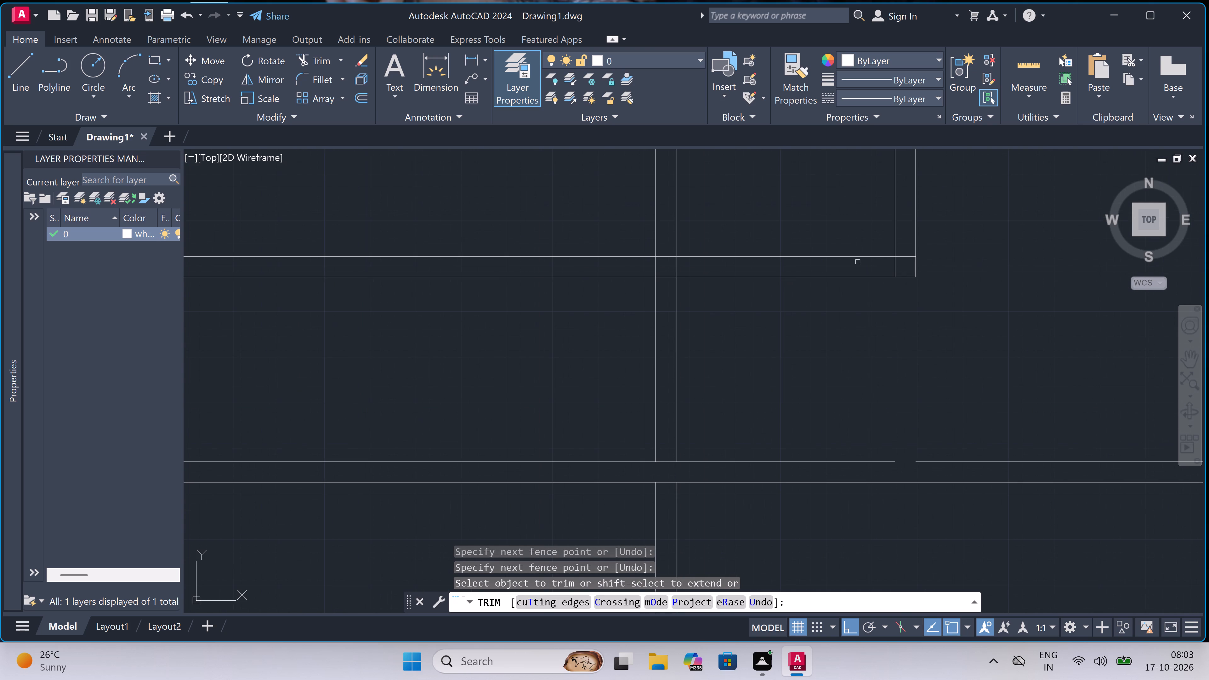
pyautogui.scroll(1, 915, 255)
pyautogui.click(902, 253)
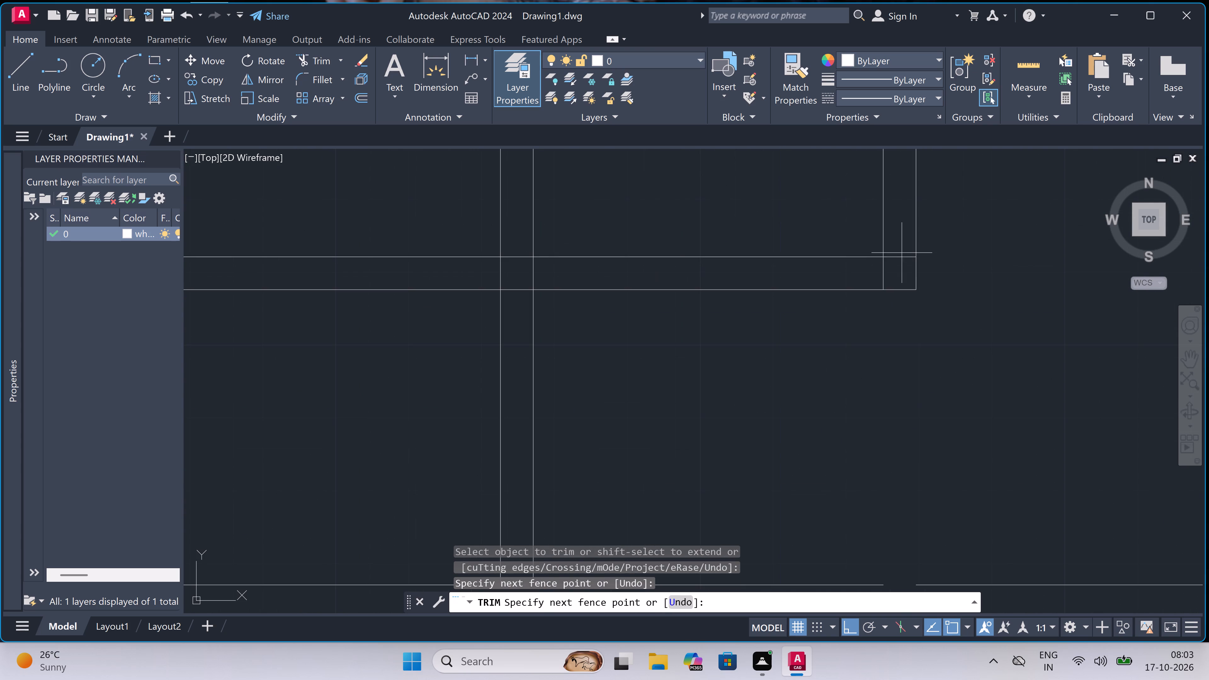
pyautogui.click(868, 276)
# Trim the crossing lines where the new horizontal wall passes through the 10' room's right wall, leaving an open junction.
pyautogui.scroll(-2, 854, 276)
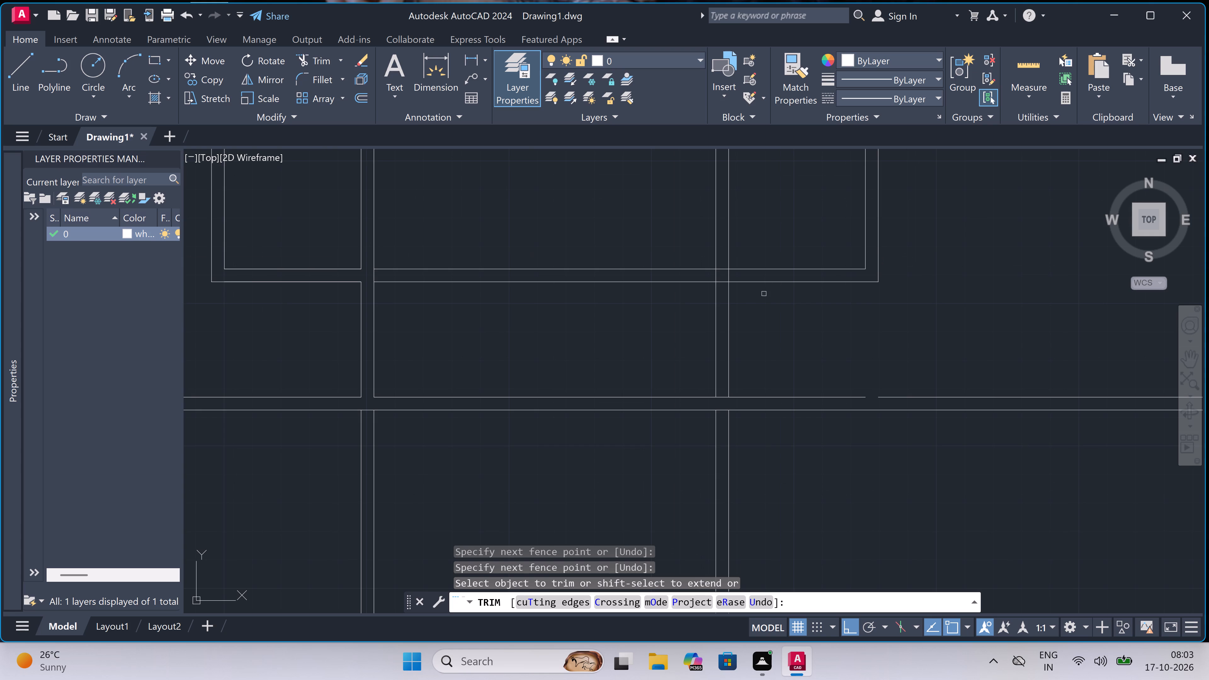
pyautogui.scroll(3, 721, 278)
pyautogui.click(686, 277)
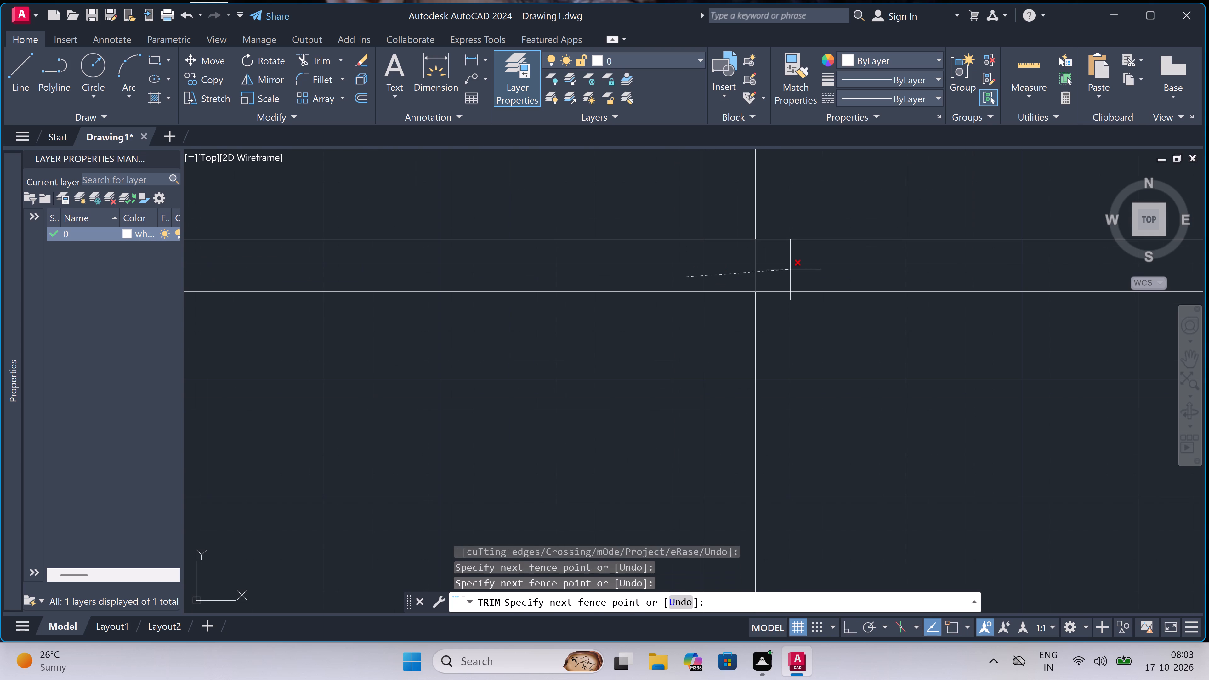
pyautogui.click(792, 270)
pyautogui.click(716, 219)
pyautogui.click(712, 369)
pyautogui.scroll(-5, 712, 368)
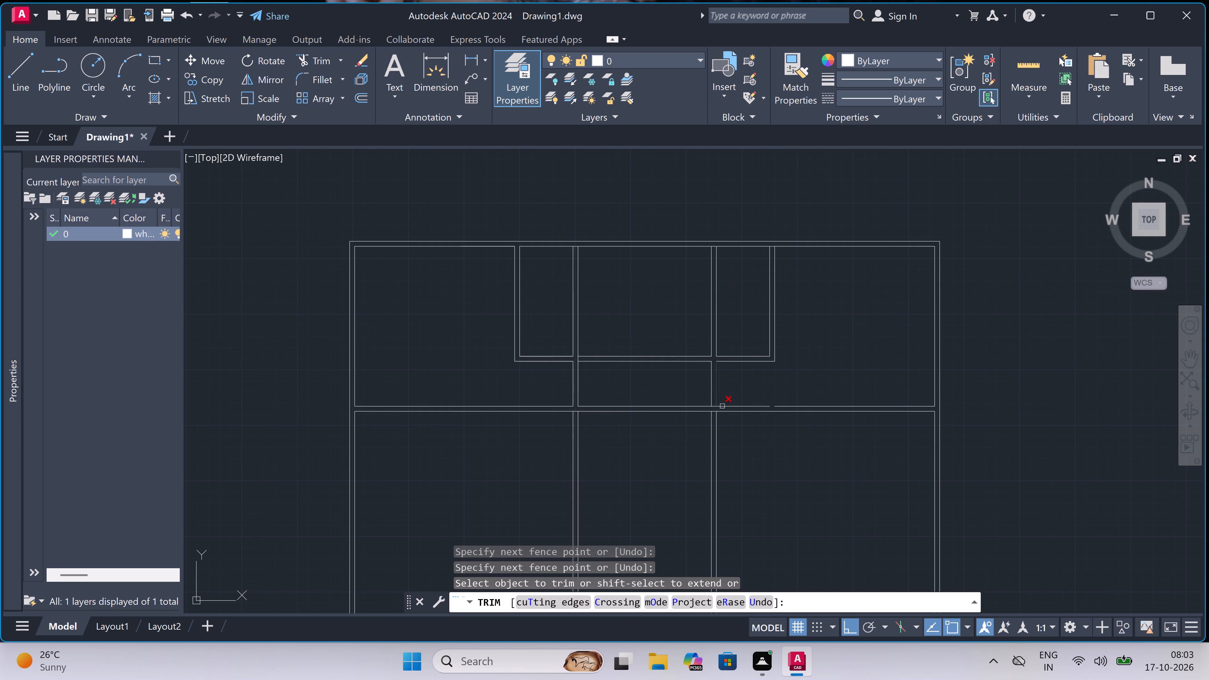
pyautogui.press('Escape')
# Extend the middle wall's upper line to close the gap below the 4' room's right wall.
pyautogui.scroll(3, 772, 403)
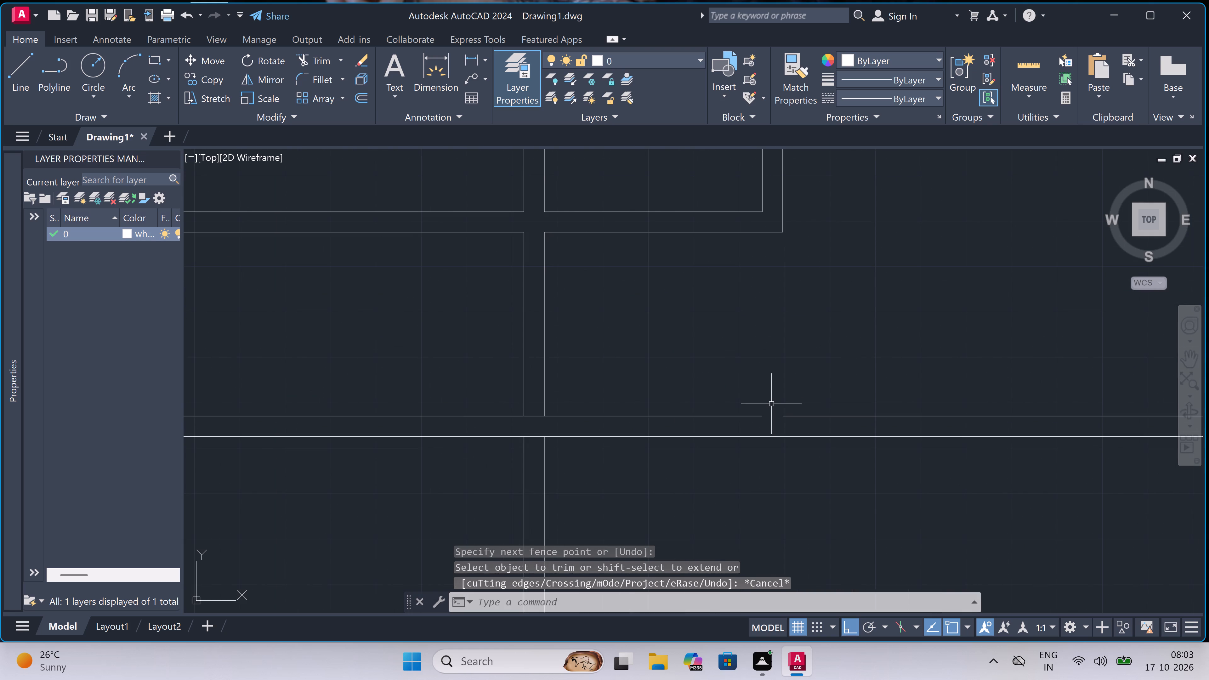
pyautogui.write('ex')
pyautogui.press('space')
pyautogui.scroll(-1, 750, 415)
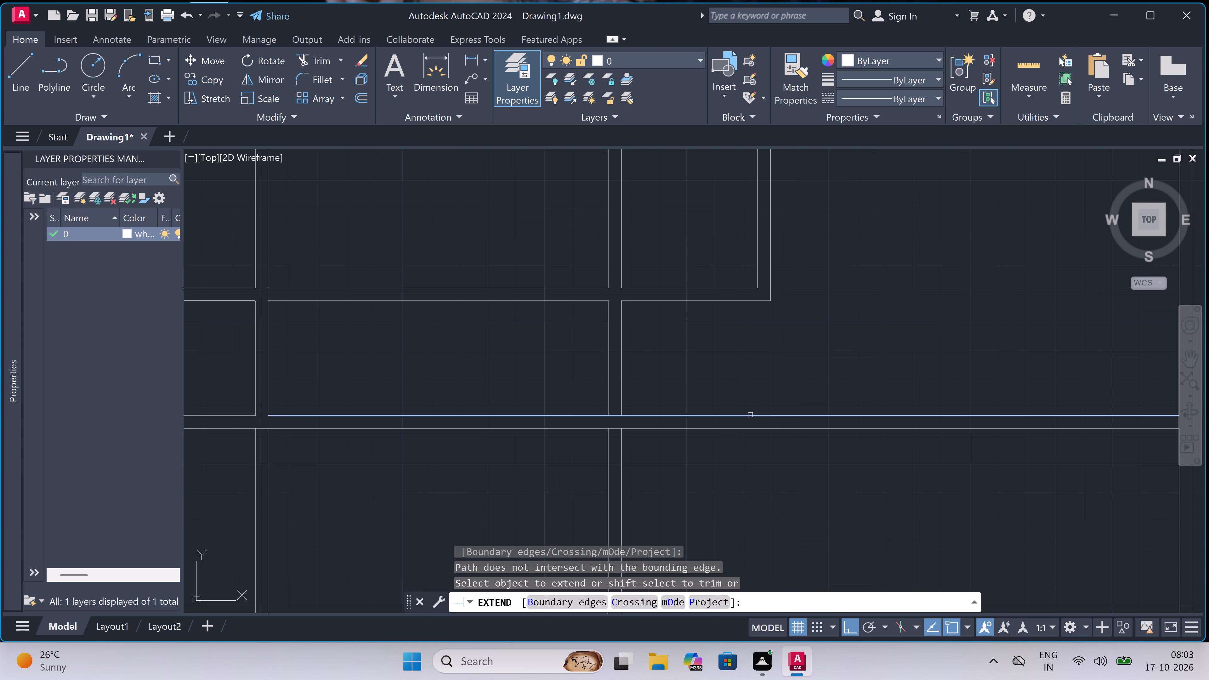
pyautogui.click(750, 415)
pyautogui.press('Escape')
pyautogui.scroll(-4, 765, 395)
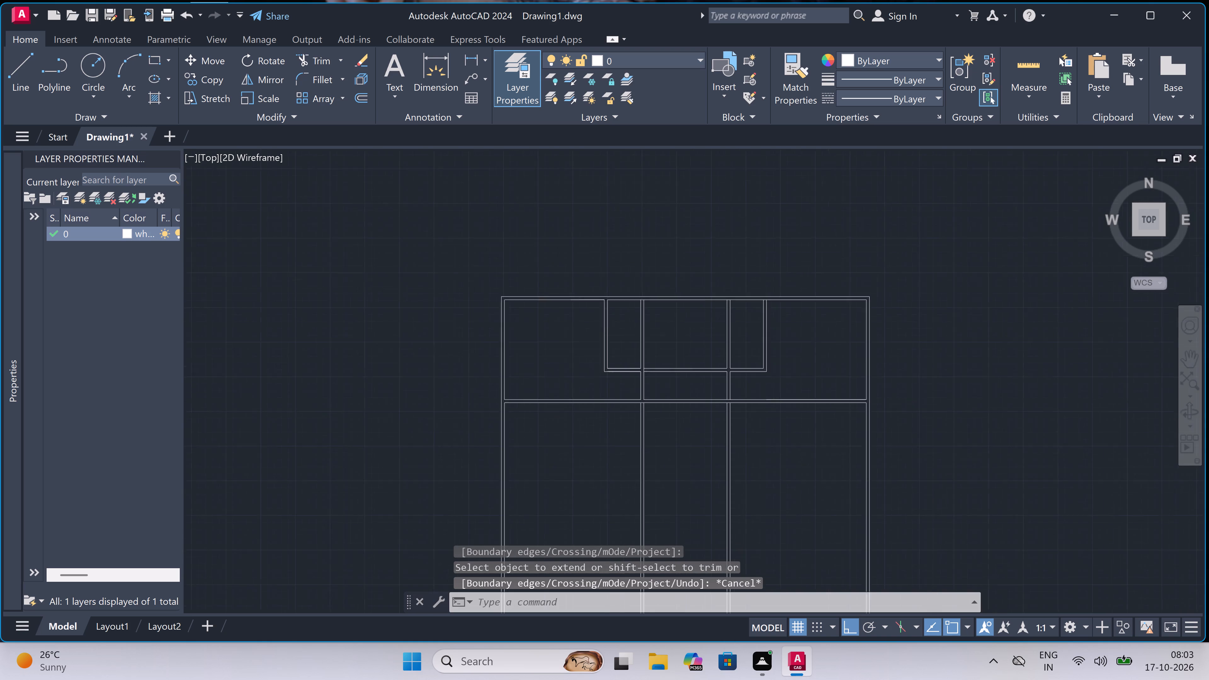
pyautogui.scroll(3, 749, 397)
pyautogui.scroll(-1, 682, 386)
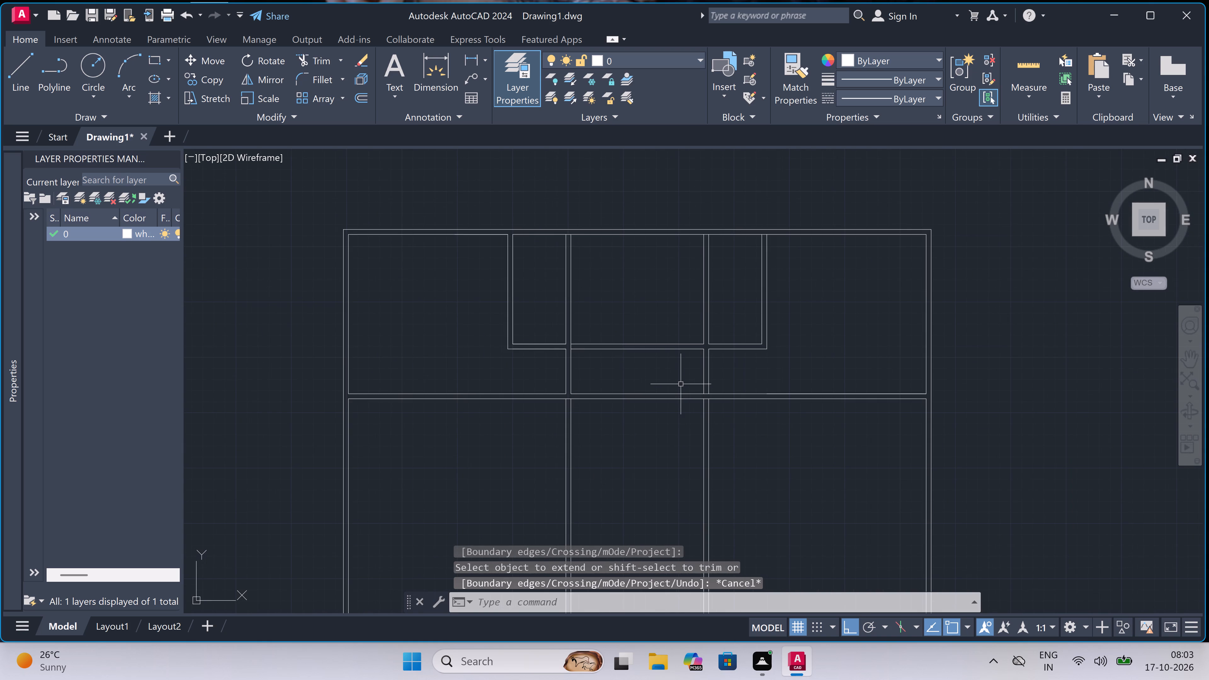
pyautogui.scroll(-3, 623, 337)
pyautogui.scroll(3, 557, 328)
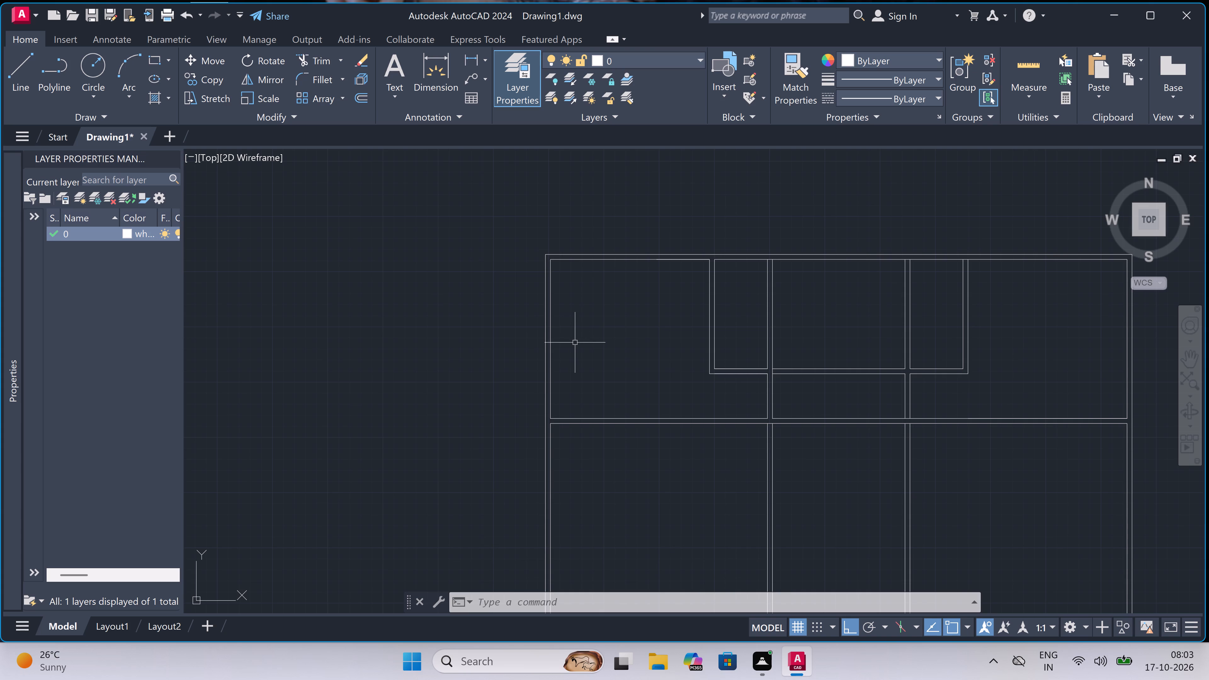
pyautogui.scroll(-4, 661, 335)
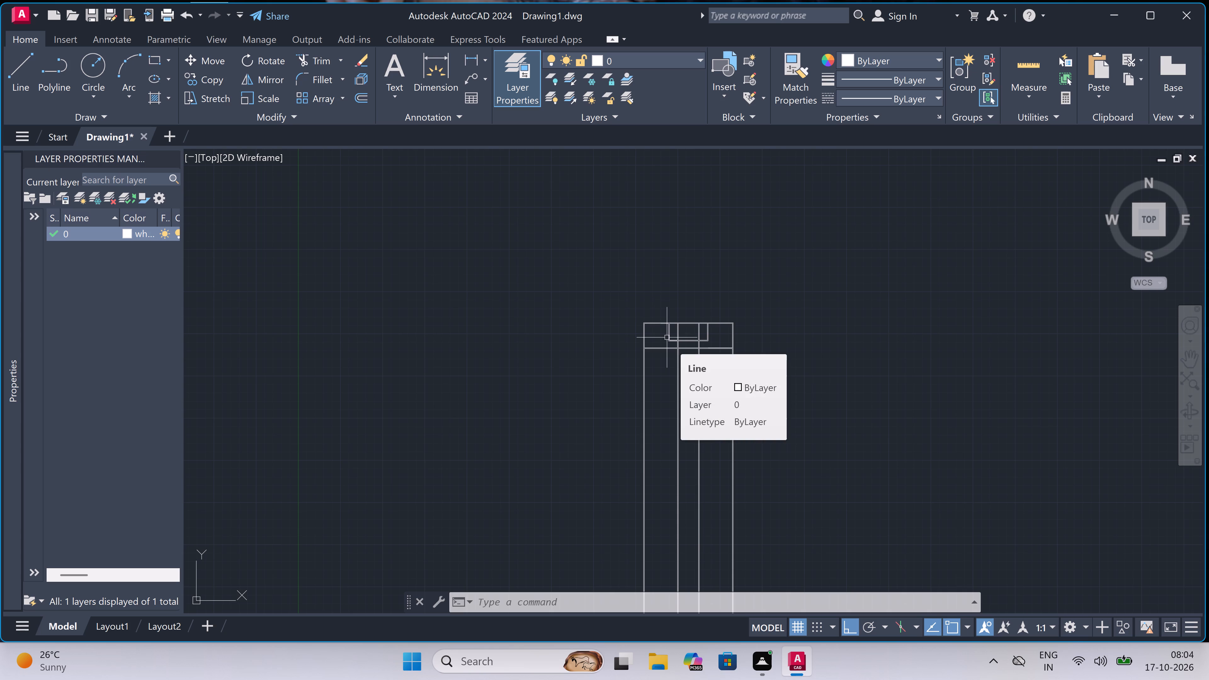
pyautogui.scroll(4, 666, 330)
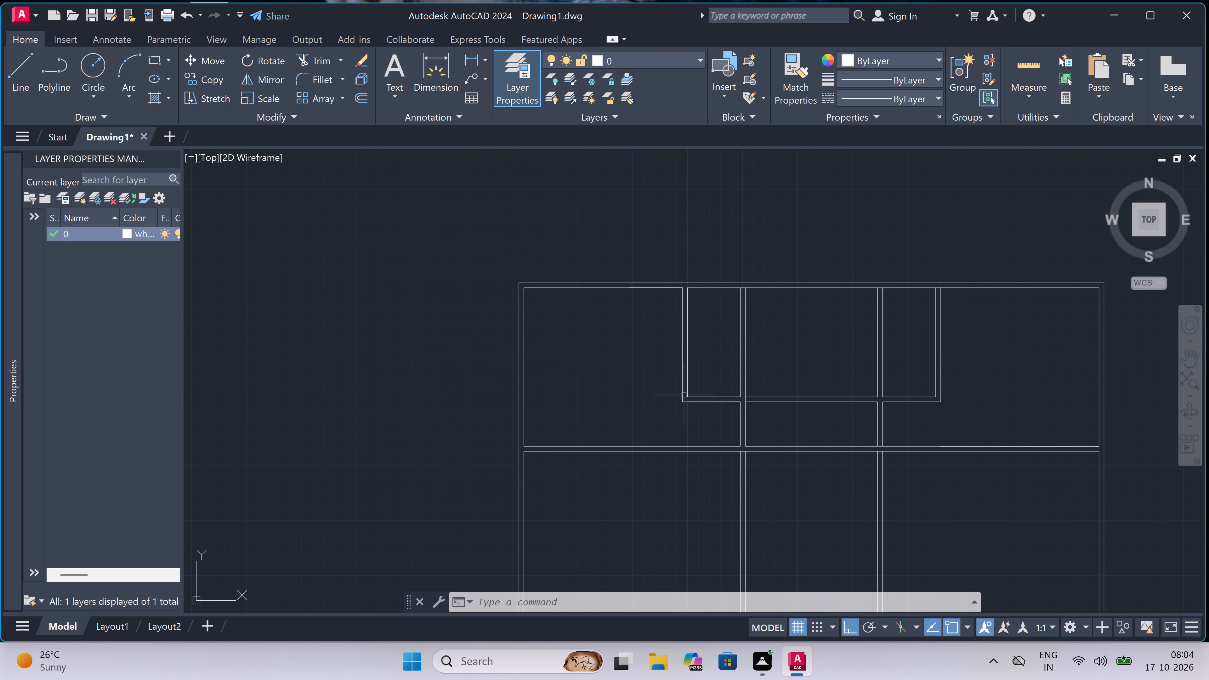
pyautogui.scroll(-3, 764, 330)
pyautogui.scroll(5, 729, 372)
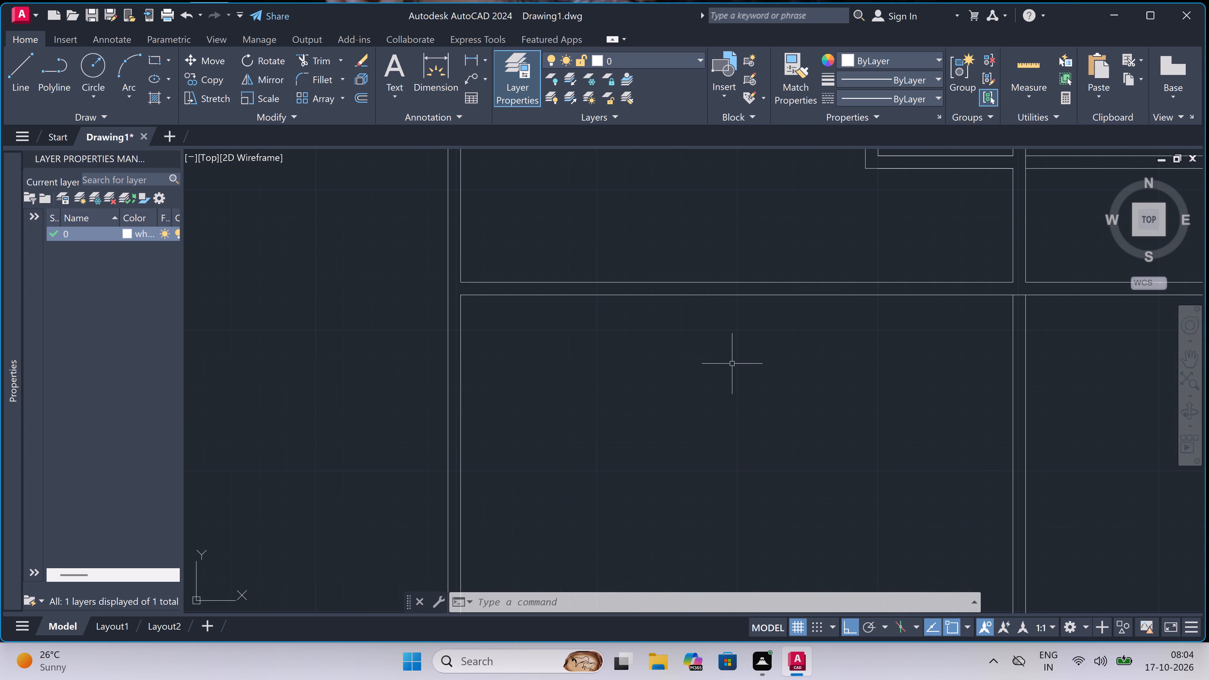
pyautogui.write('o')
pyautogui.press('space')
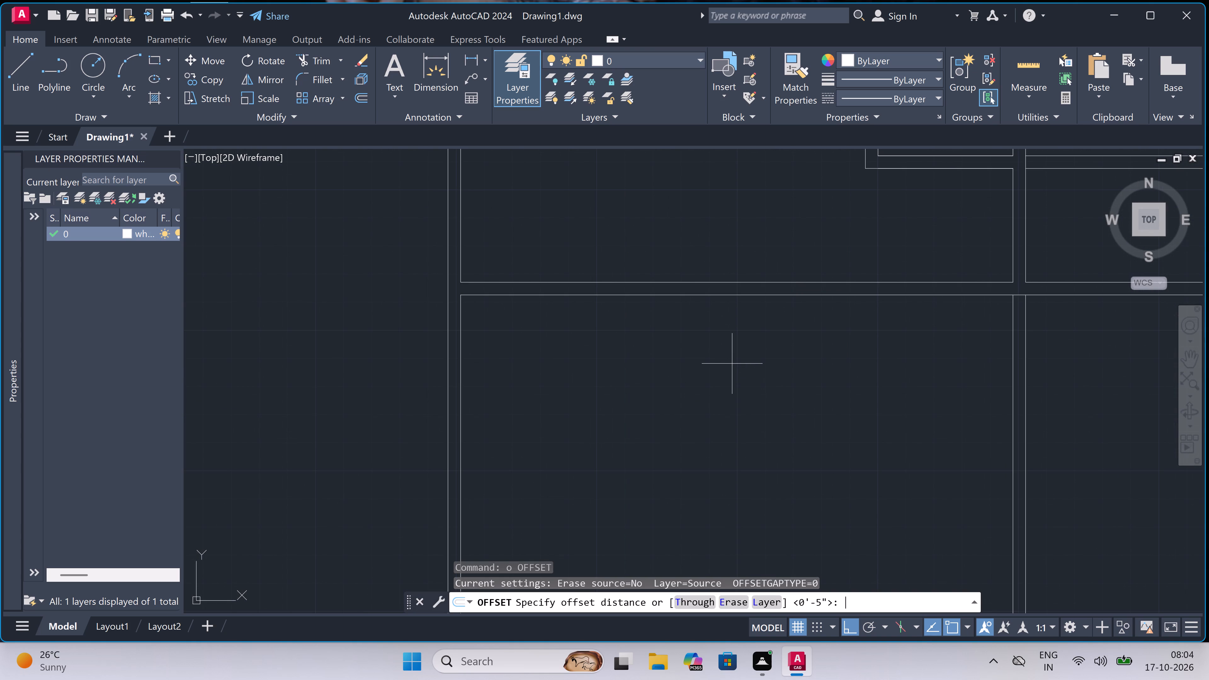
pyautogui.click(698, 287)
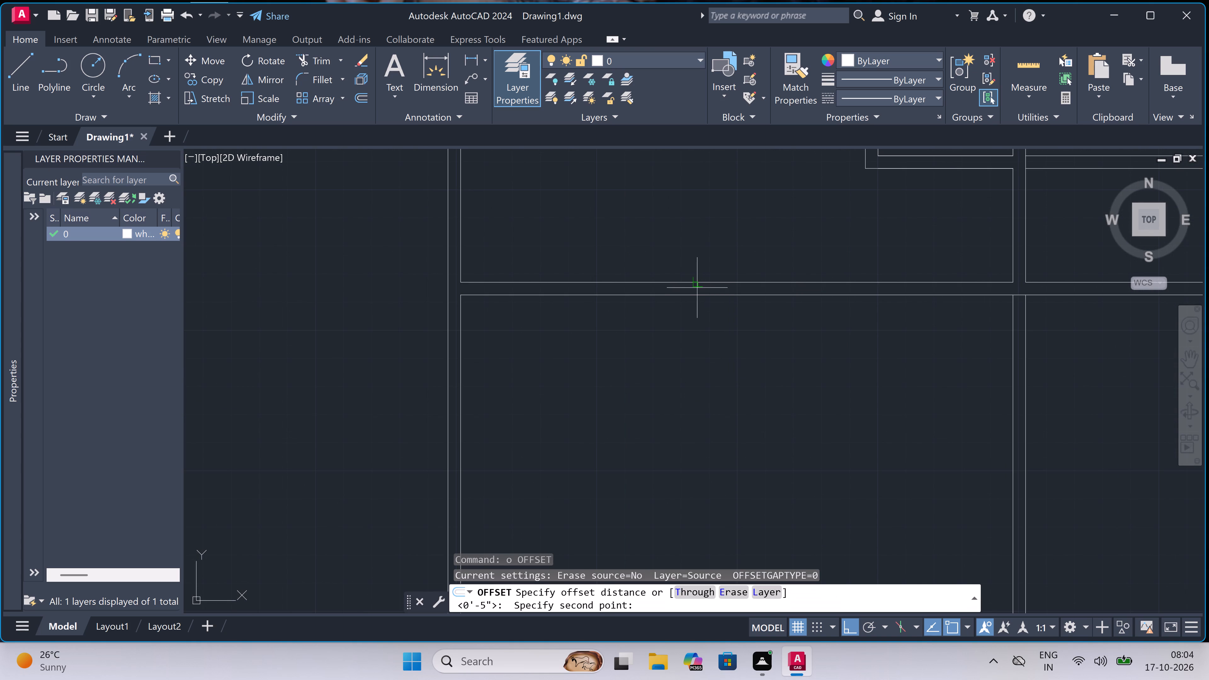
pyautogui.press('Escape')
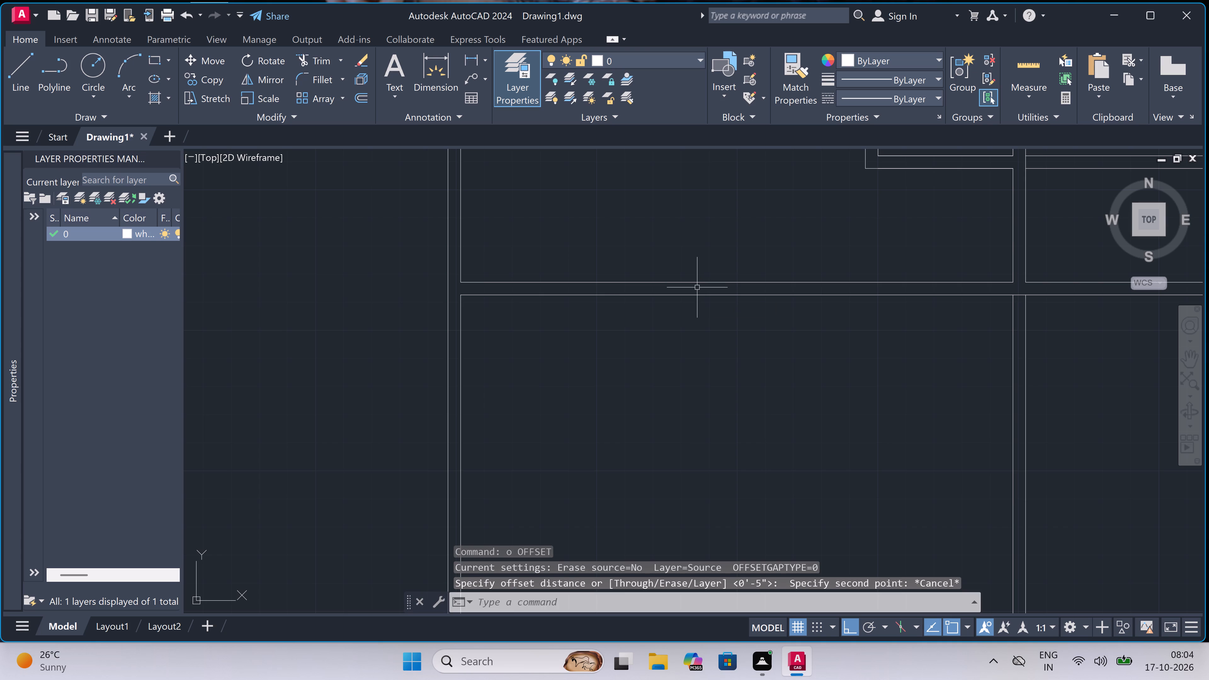
# Offset the middle wall's lower line 12' downward to start the next horizontal wall.
pyautogui.press('space')
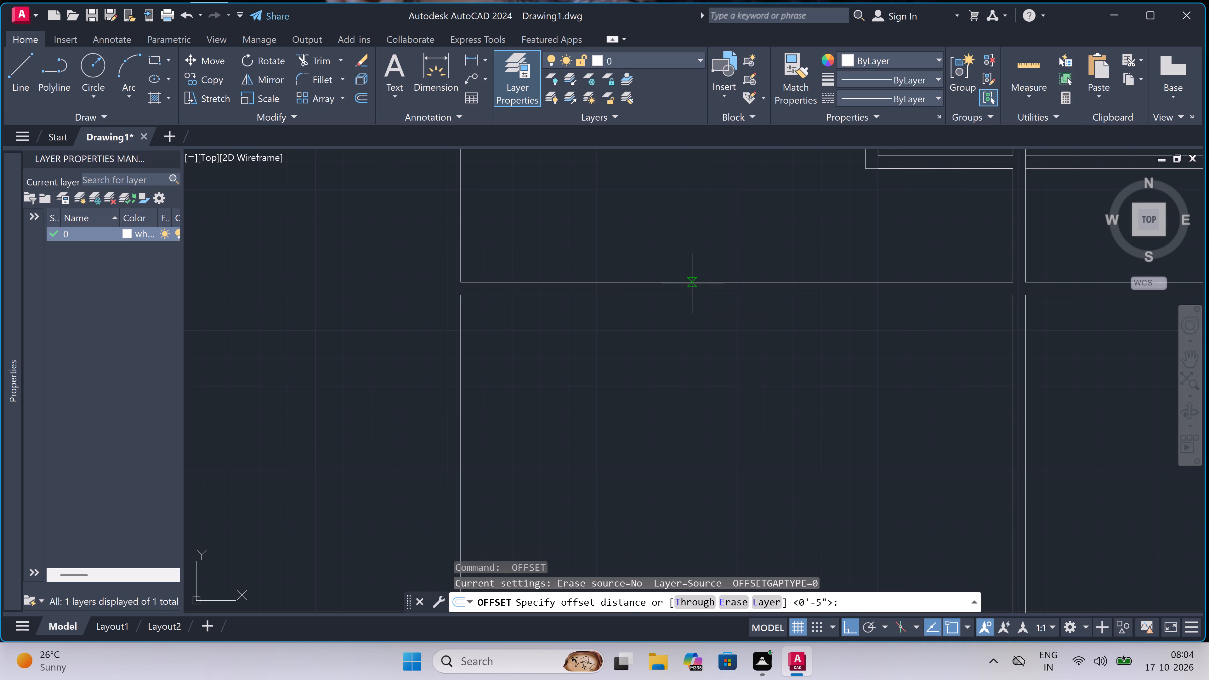
pyautogui.scroll(-3, 690, 284)
pyautogui.scroll(2, 689, 306)
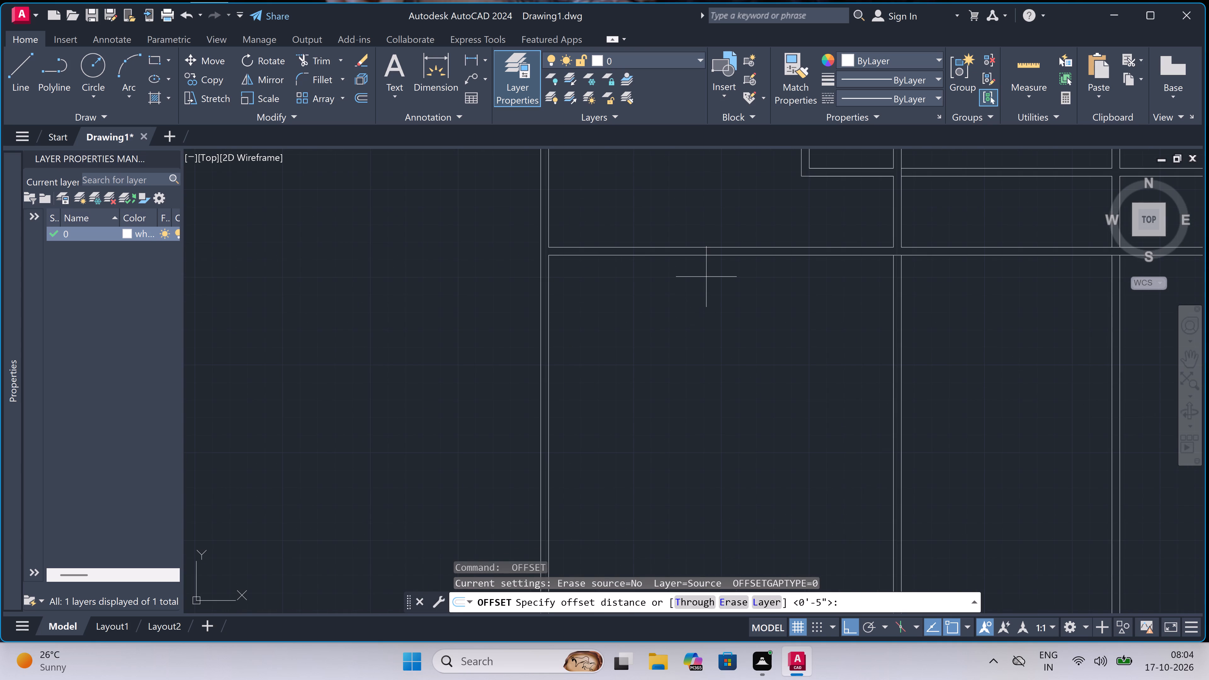
pyautogui.click(705, 260)
pyautogui.moveTo(705, 260); pyautogui.dragTo(681, 362)
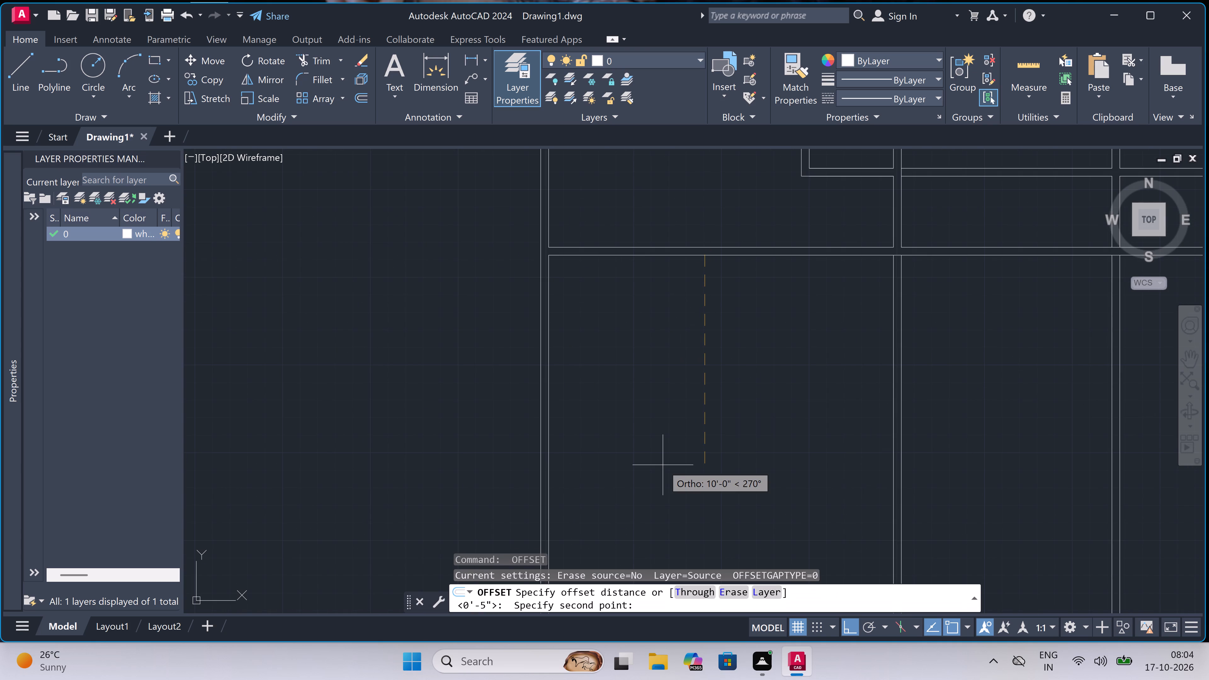
pyautogui.write('12')
pyautogui.write("'")
pyautogui.press('space')
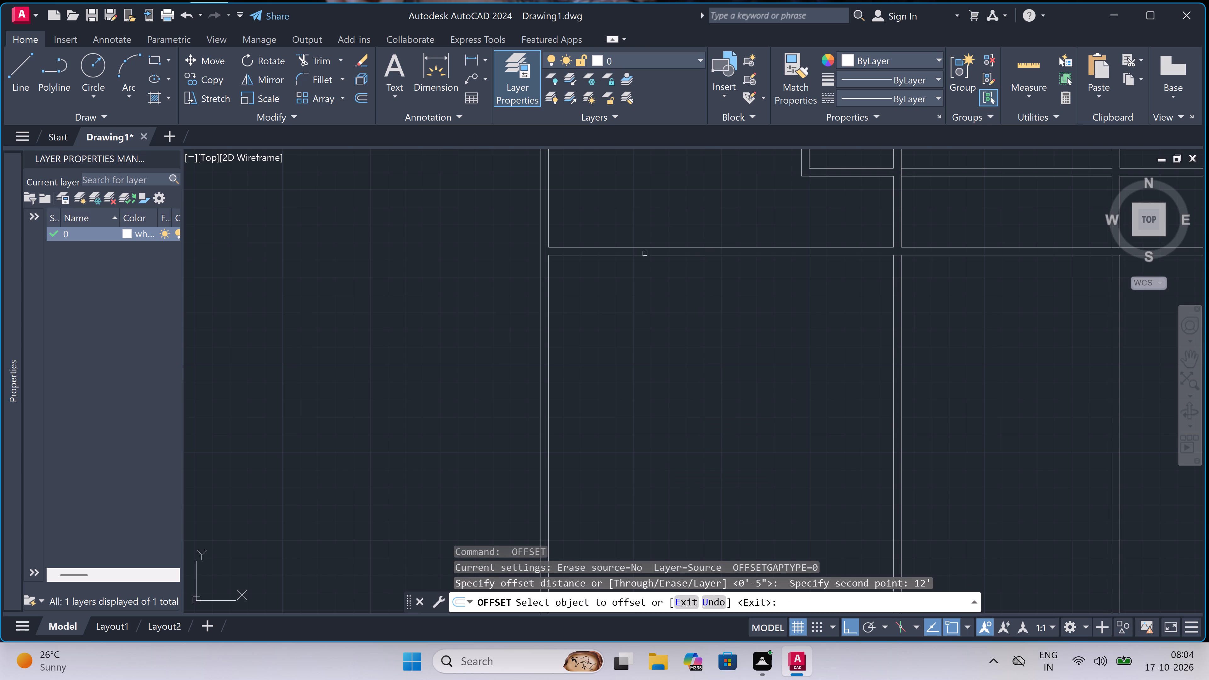
pyautogui.moveTo(645, 255); pyautogui.dragTo(645, 266)
pyautogui.click(624, 322)
pyautogui.scroll(-3, 626, 321)
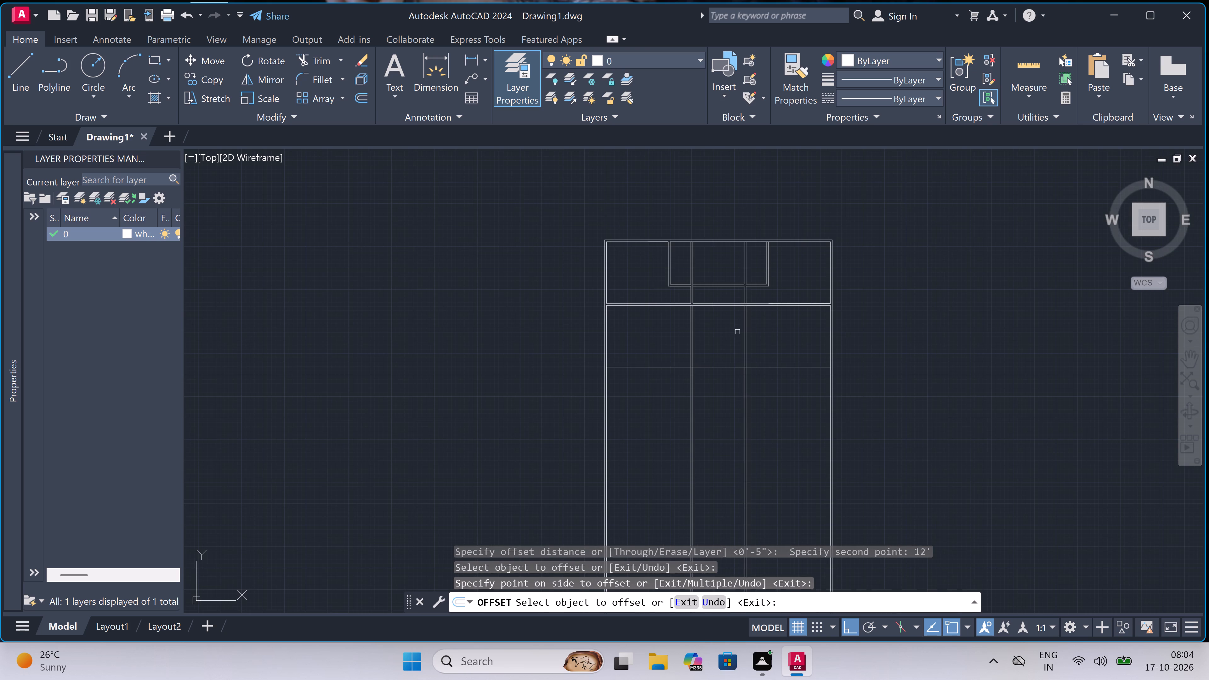
pyautogui.scroll(2, 719, 336)
pyautogui.press('Escape')
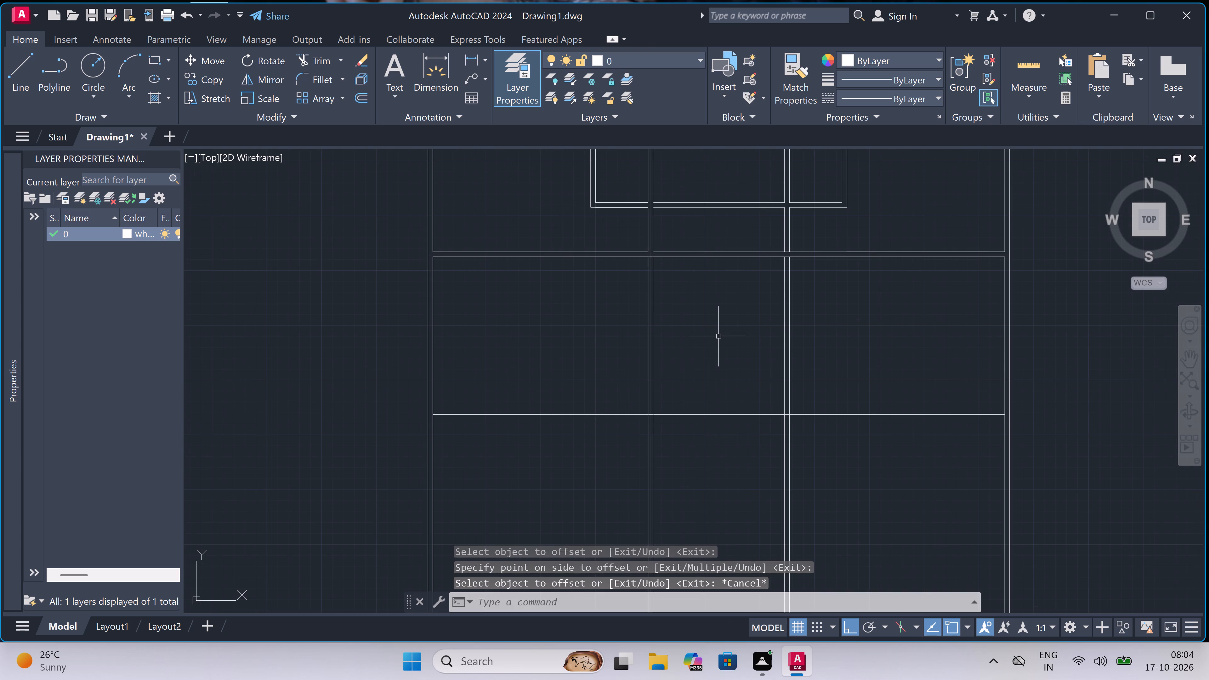
# Offset the new 12' horizontal line 4.5" downward to give that wall its thickness.
pyautogui.press('space')
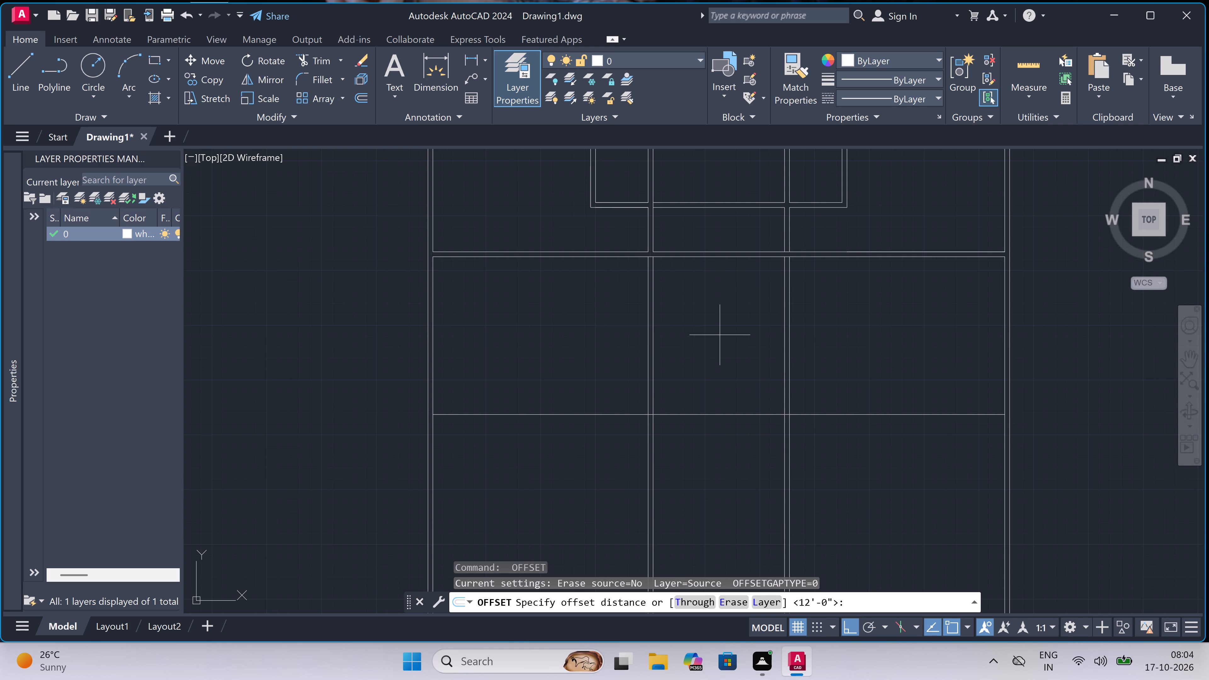
pyautogui.click(701, 414)
pyautogui.press('4')
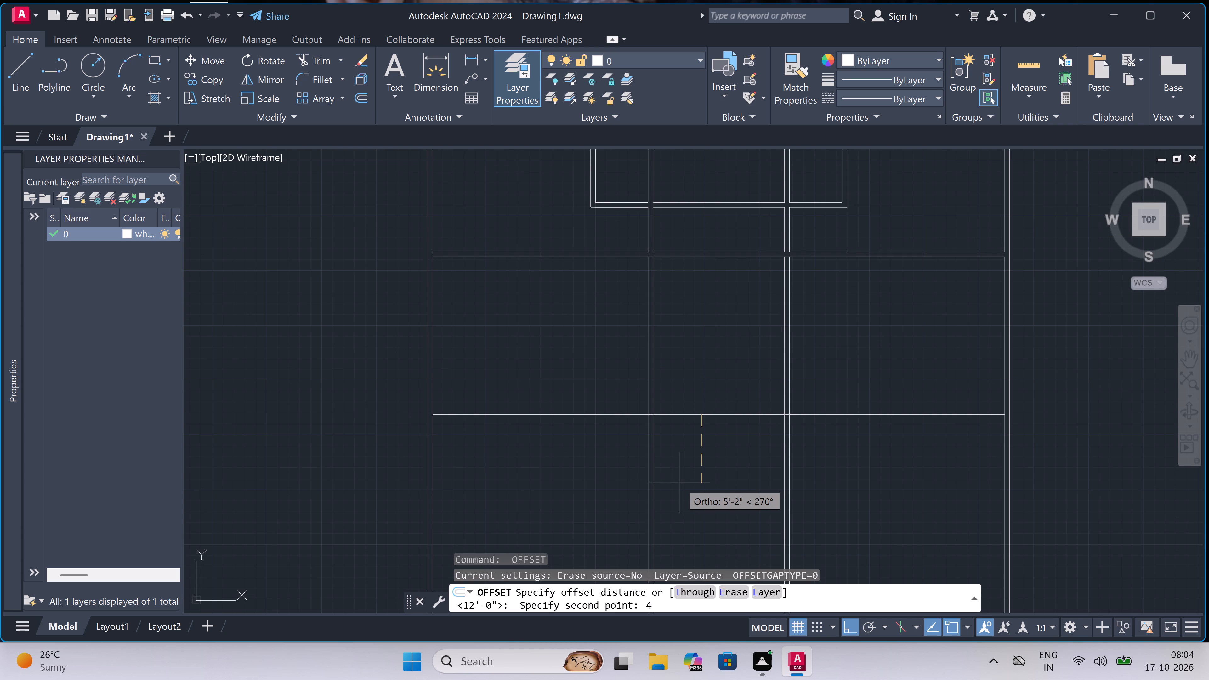
pyautogui.write('.5')
pyautogui.write('"')
pyautogui.press('space')
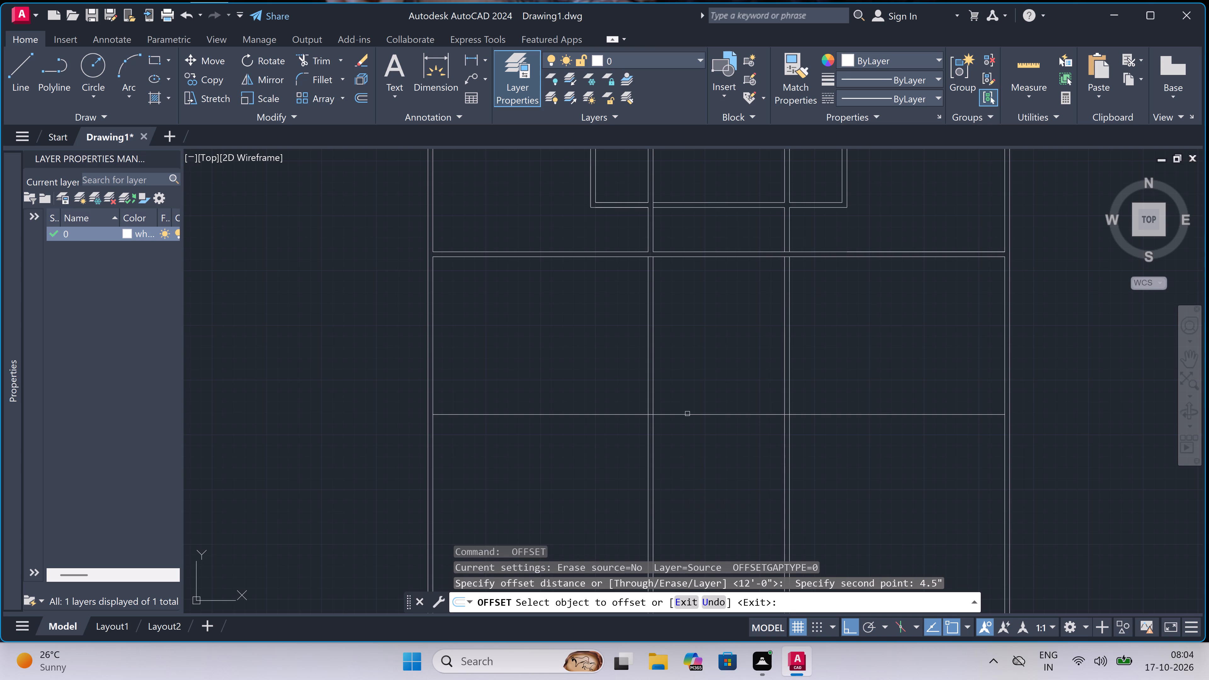
pyautogui.click(687, 414)
pyautogui.click(682, 459)
pyautogui.press('Escape')
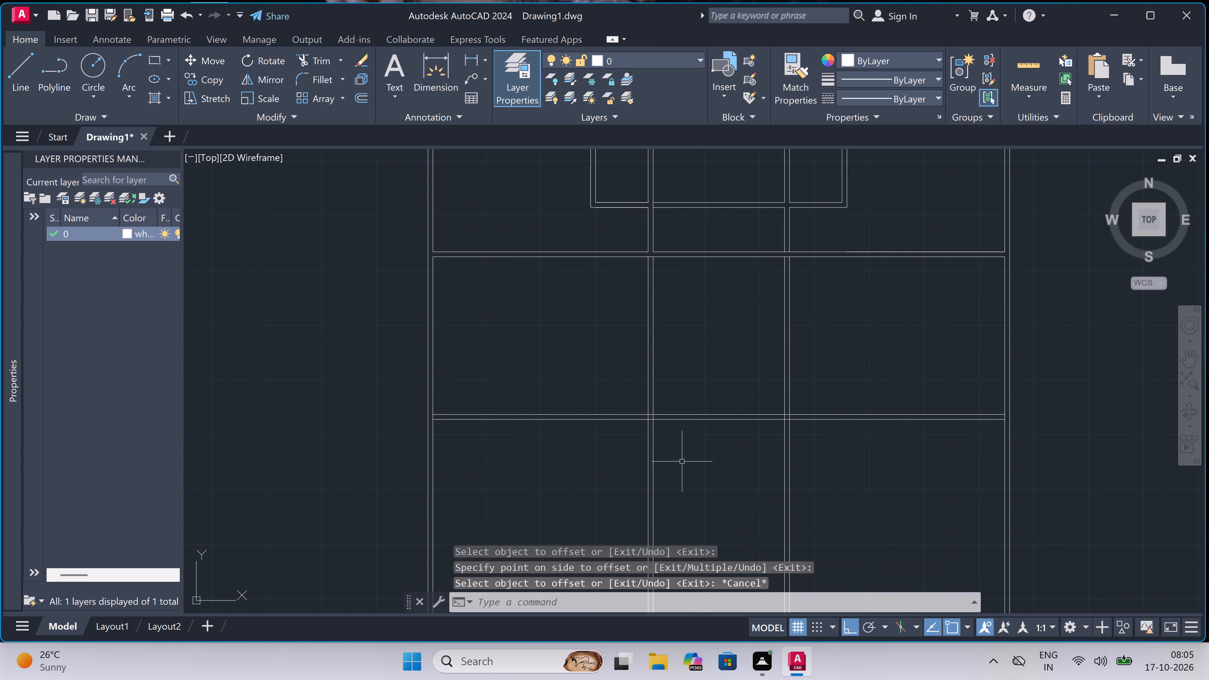
# Draw the inner outline of a 4' by 8'7" room against the left outer wall, rising from the new horizontal wall's upper line.
pyautogui.press('l')
pyautogui.press('space')
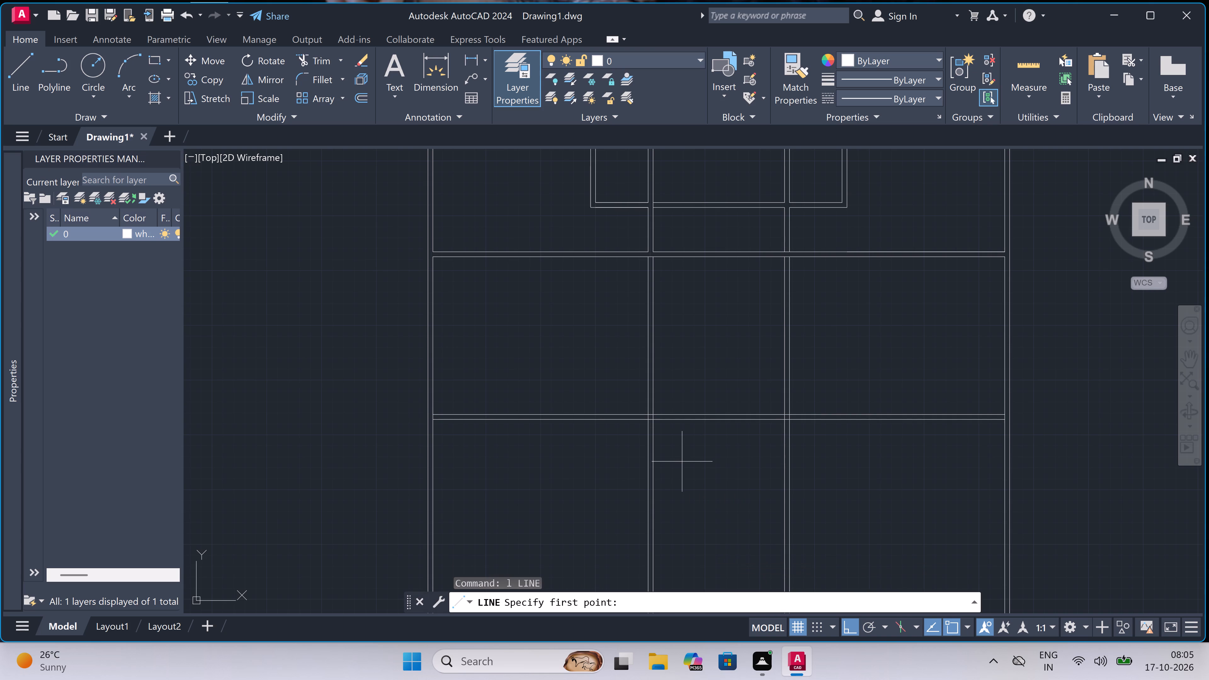
pyautogui.scroll(-2, 681, 463)
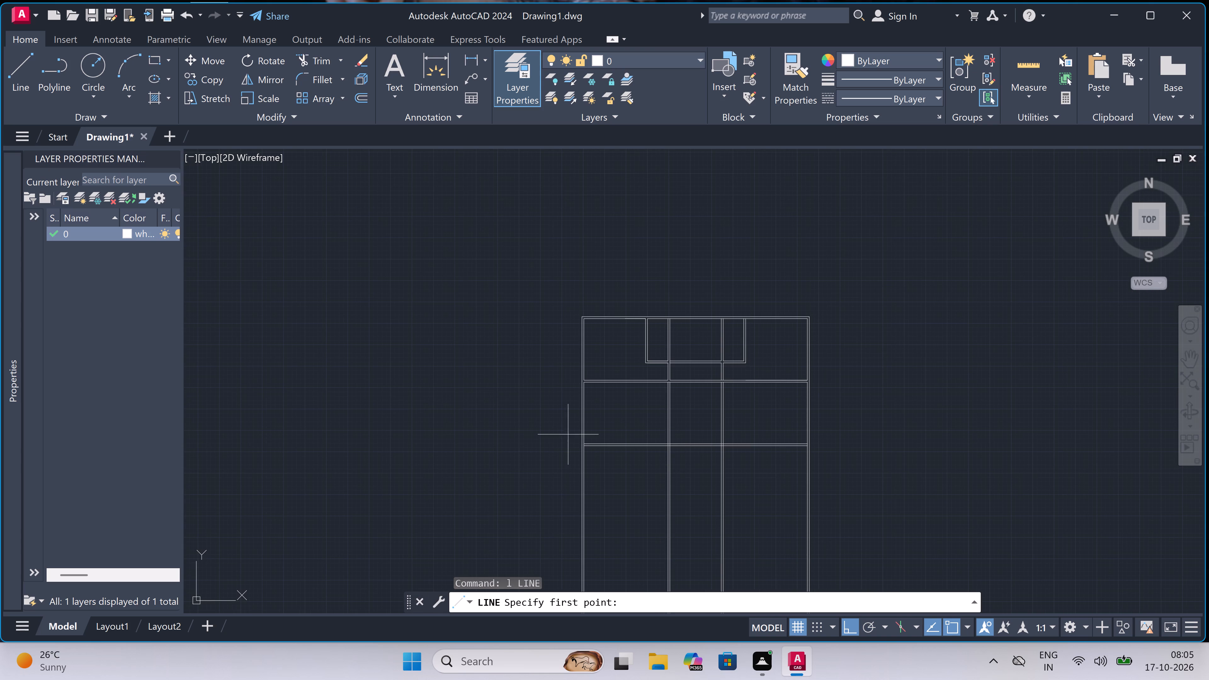
pyautogui.scroll(3, 580, 436)
pyautogui.scroll(2, 591, 469)
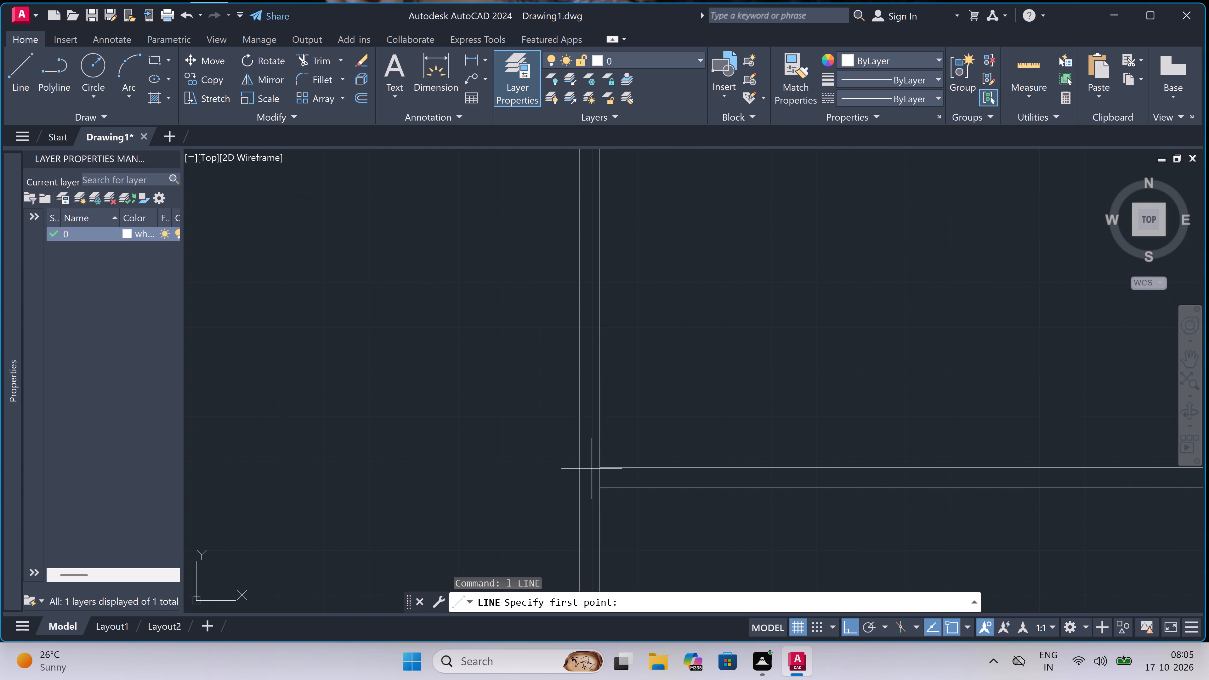
pyautogui.click(598, 467)
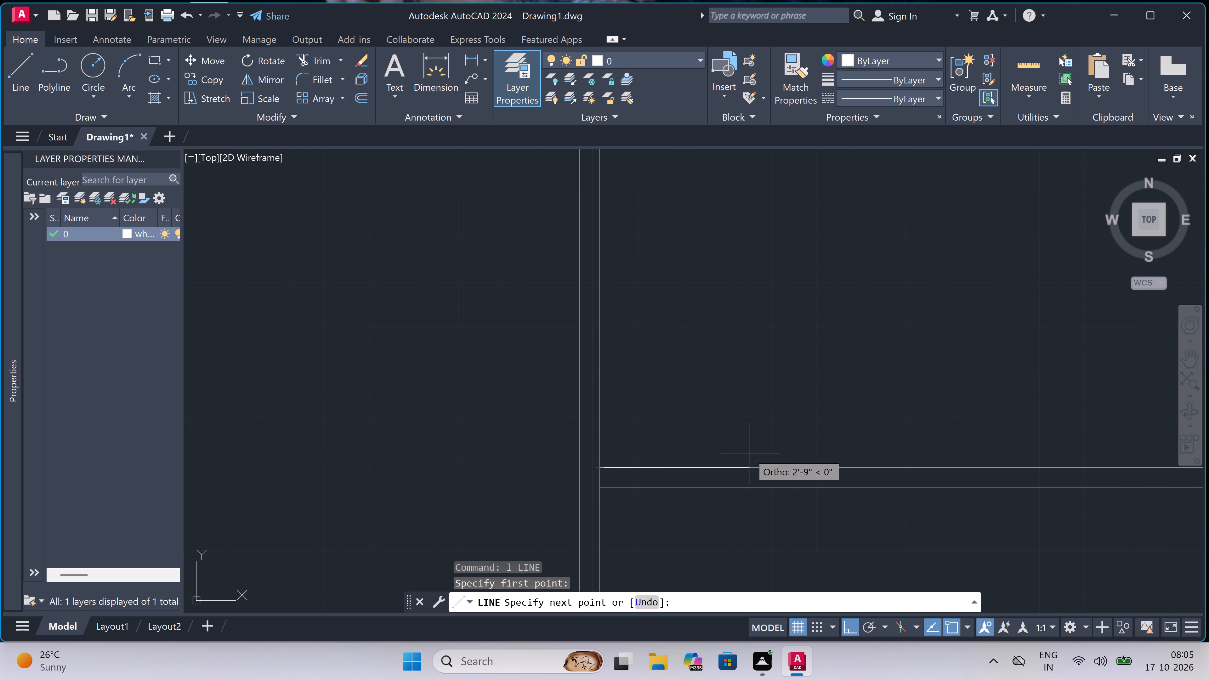
pyautogui.press('4')
pyautogui.write("'")
pyautogui.press('space')
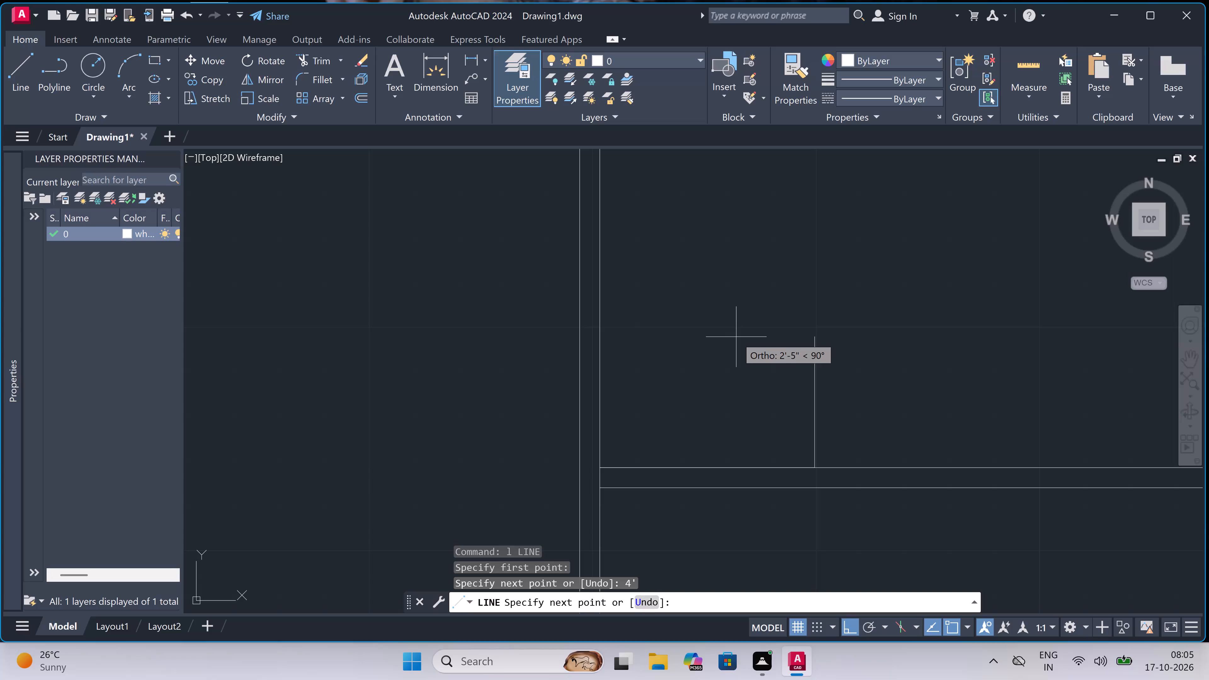
pyautogui.write("8'")
pyautogui.press('7')
pyautogui.write('"')
pyautogui.press('space')
pyautogui.scroll(-4, 733, 341)
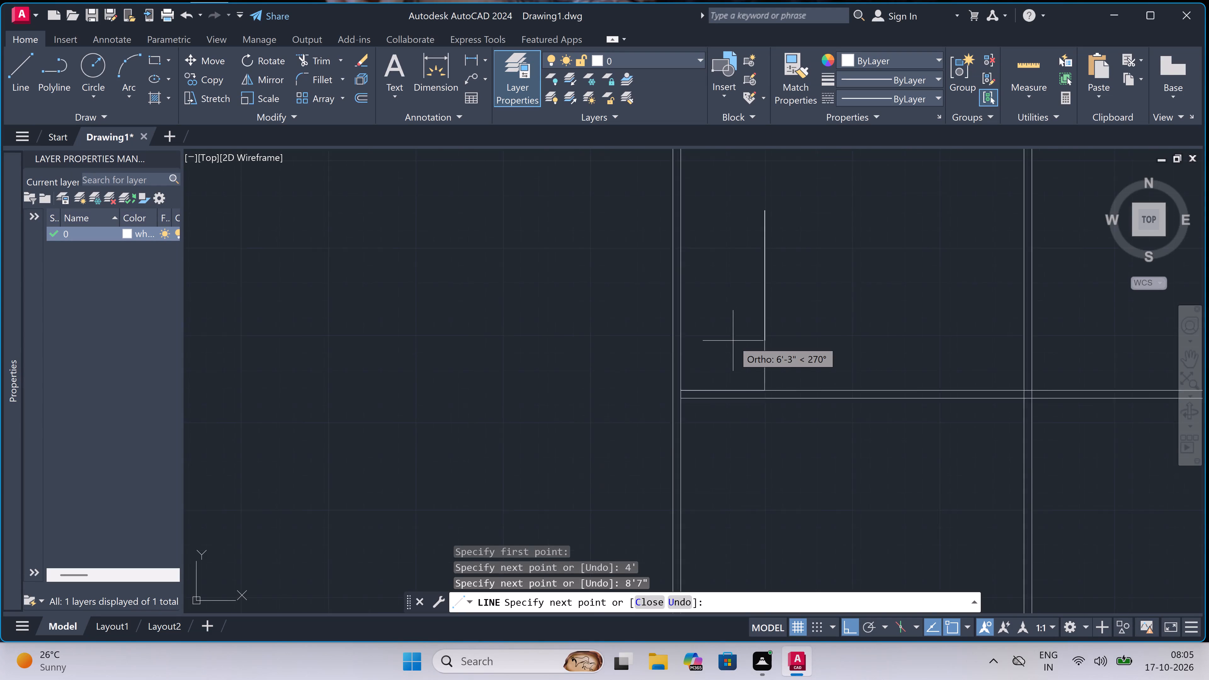
pyautogui.scroll(1, 719, 253)
pyautogui.scroll(1, 708, 306)
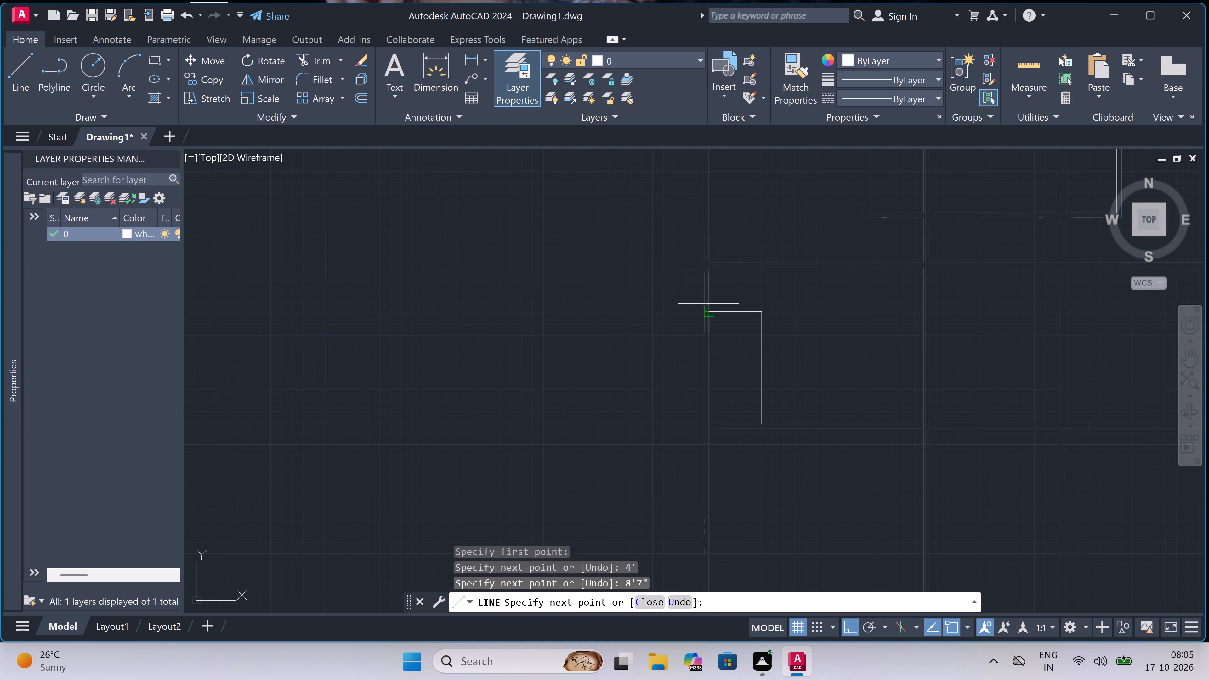
pyautogui.scroll(3, 708, 306)
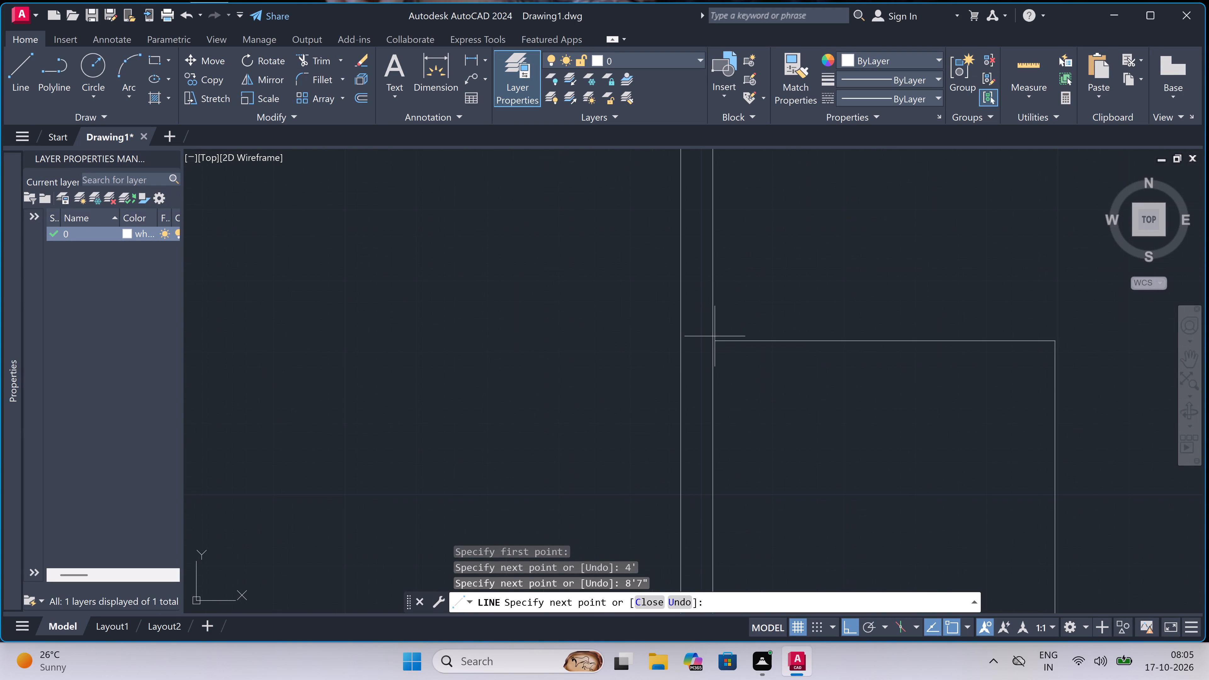
pyautogui.click(709, 341)
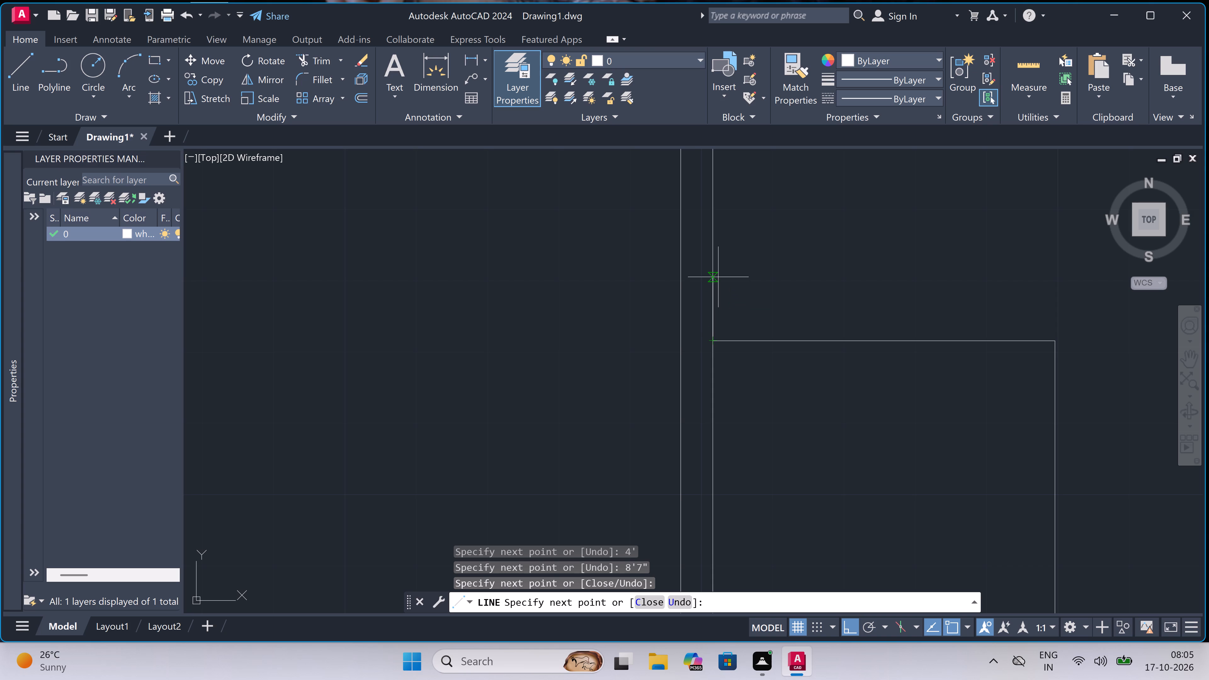
# Continue the line around the left room's top and right side at 4.5" spacing, down to the horizontal wall, to give its walls thickness.
pyautogui.write('4.5"')
pyautogui.press('space')
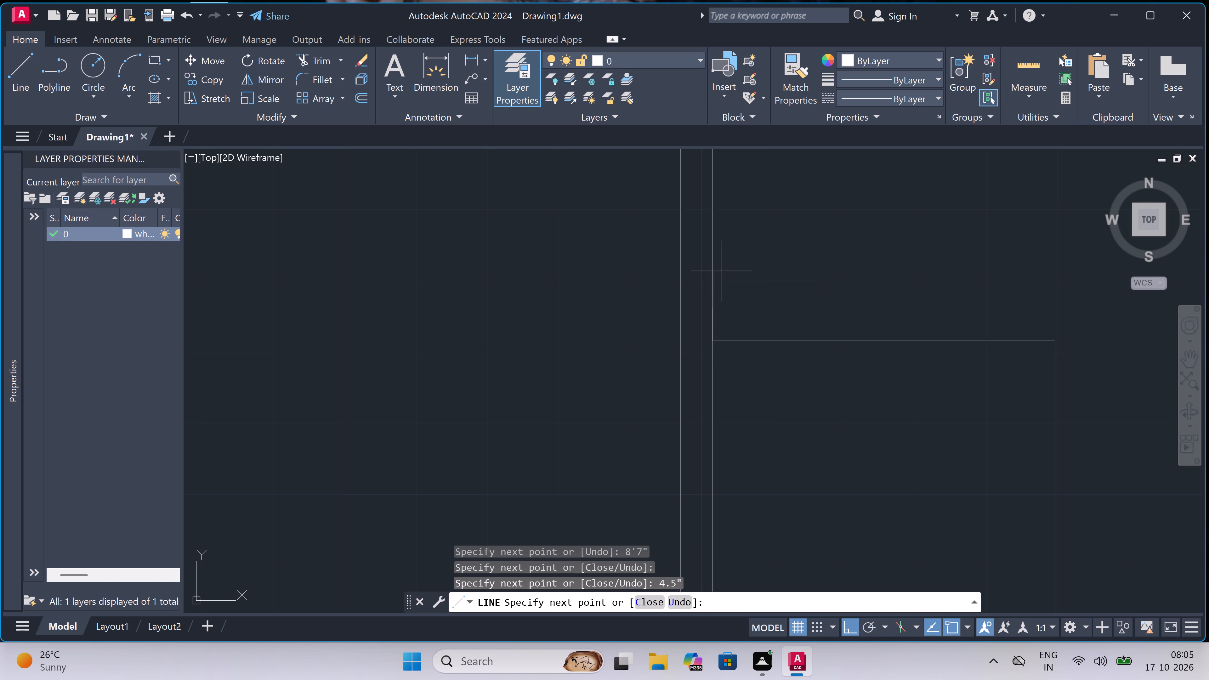
pyautogui.scroll(-2, 719, 271)
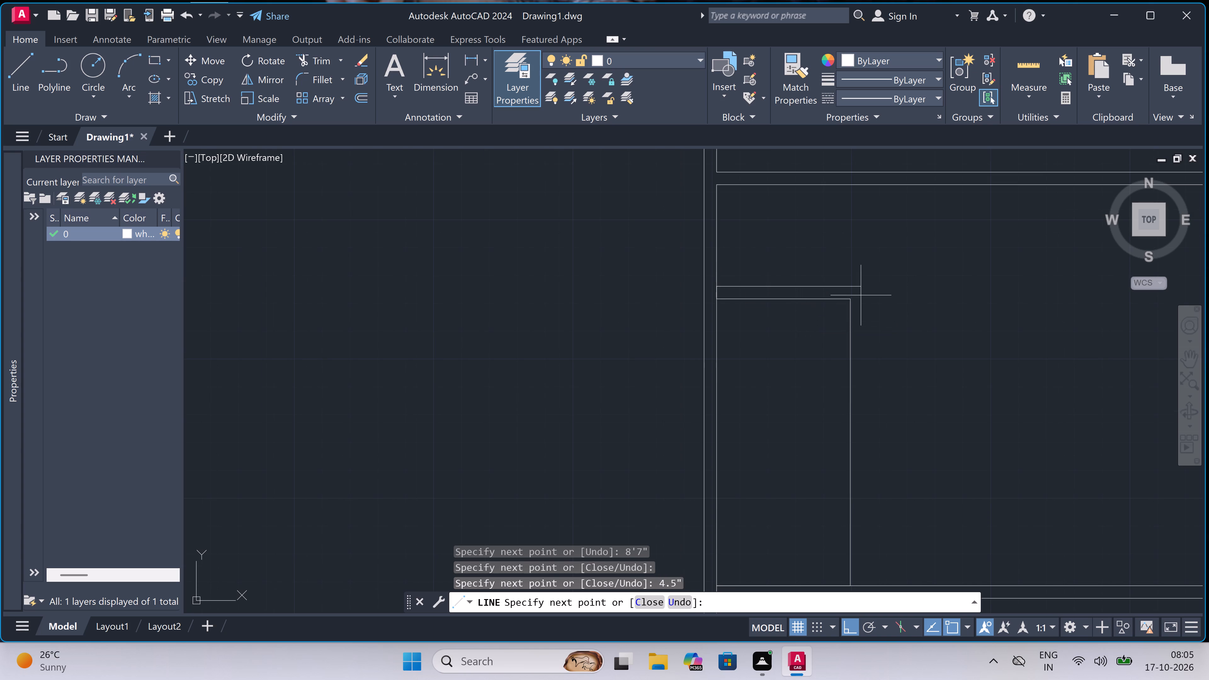
pyautogui.scroll(1, 868, 294)
pyautogui.click(842, 280)
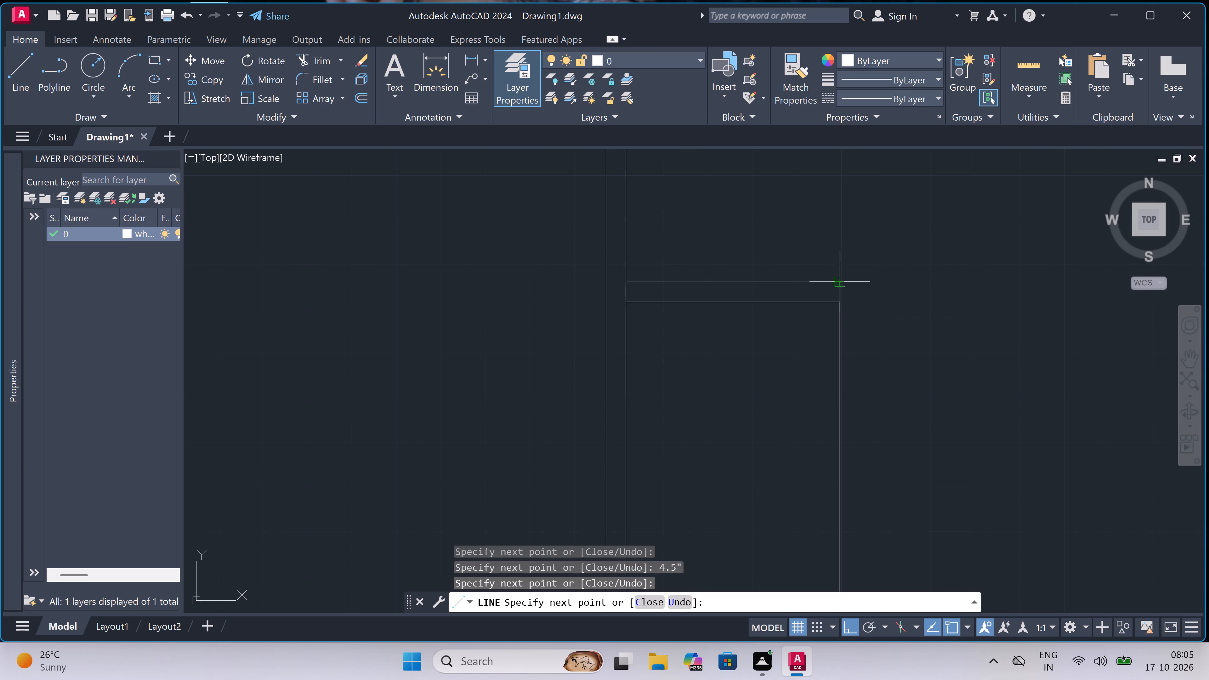
pyautogui.write('4.5"')
pyautogui.press('space')
pyautogui.scroll(-2, 838, 260)
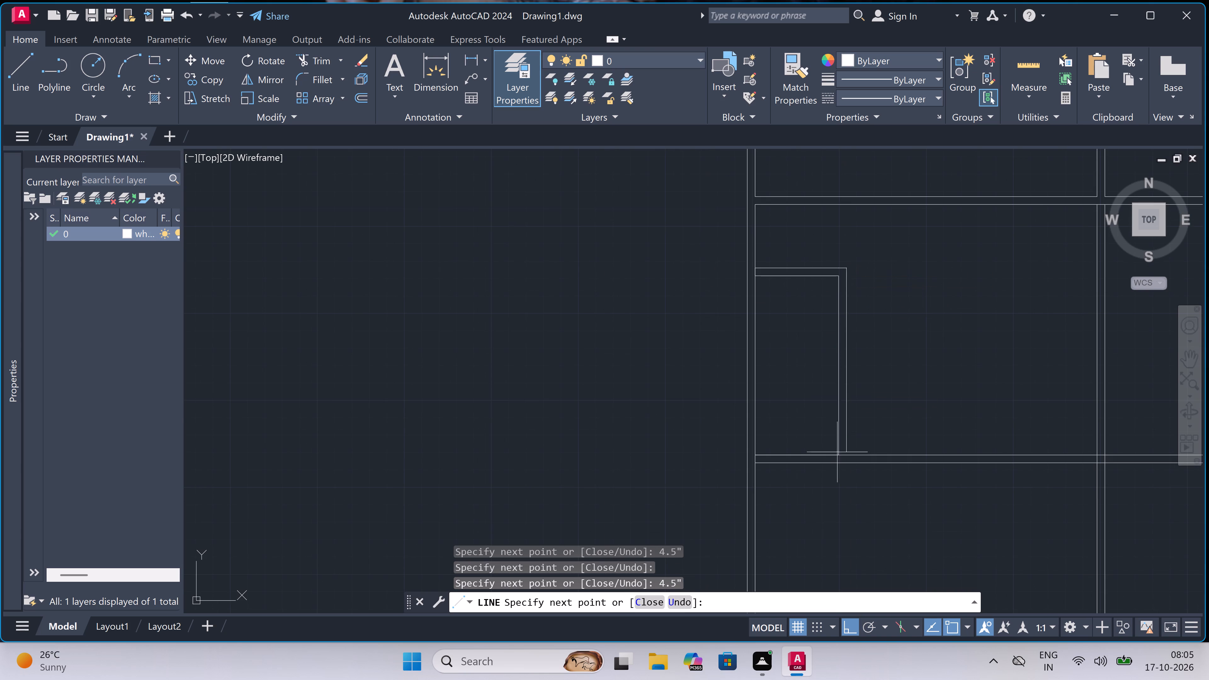
pyautogui.scroll(3, 843, 455)
pyautogui.click(863, 455)
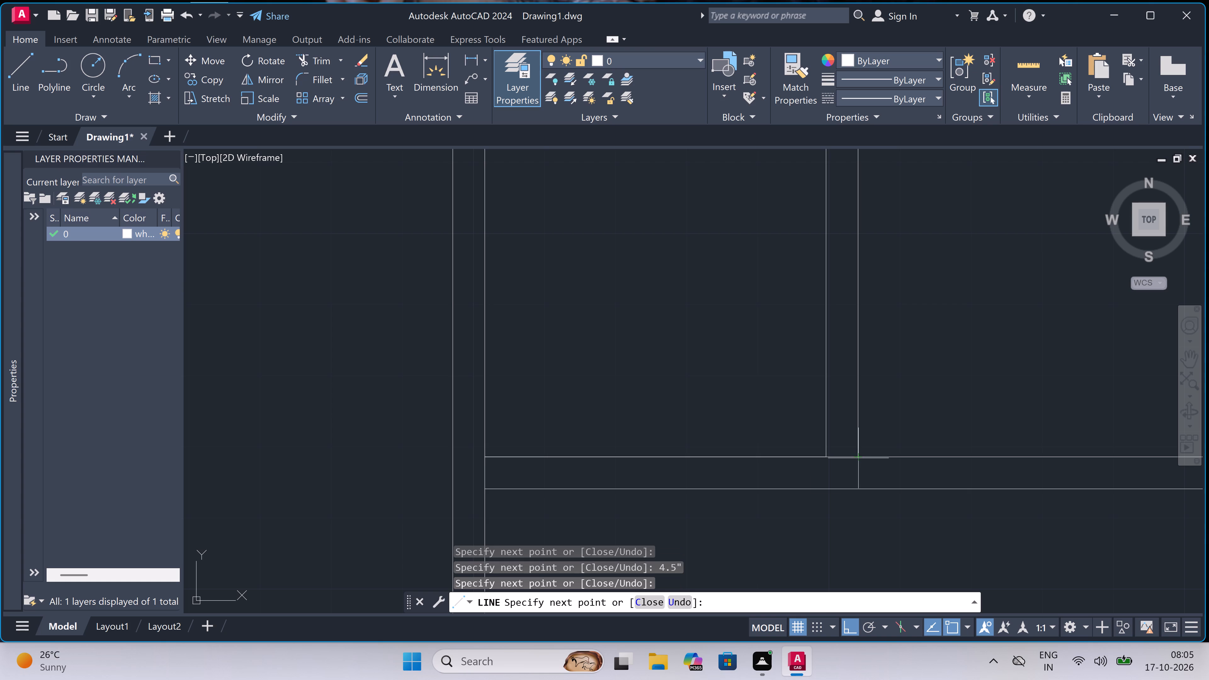
pyautogui.press('Escape')
# Draw the inner outline of a matching 4' by 8'7" room against the right outer wall, rising from the same horizontal wall.
pyautogui.scroll(-4, 570, 403)
pyautogui.scroll(-3, 717, 397)
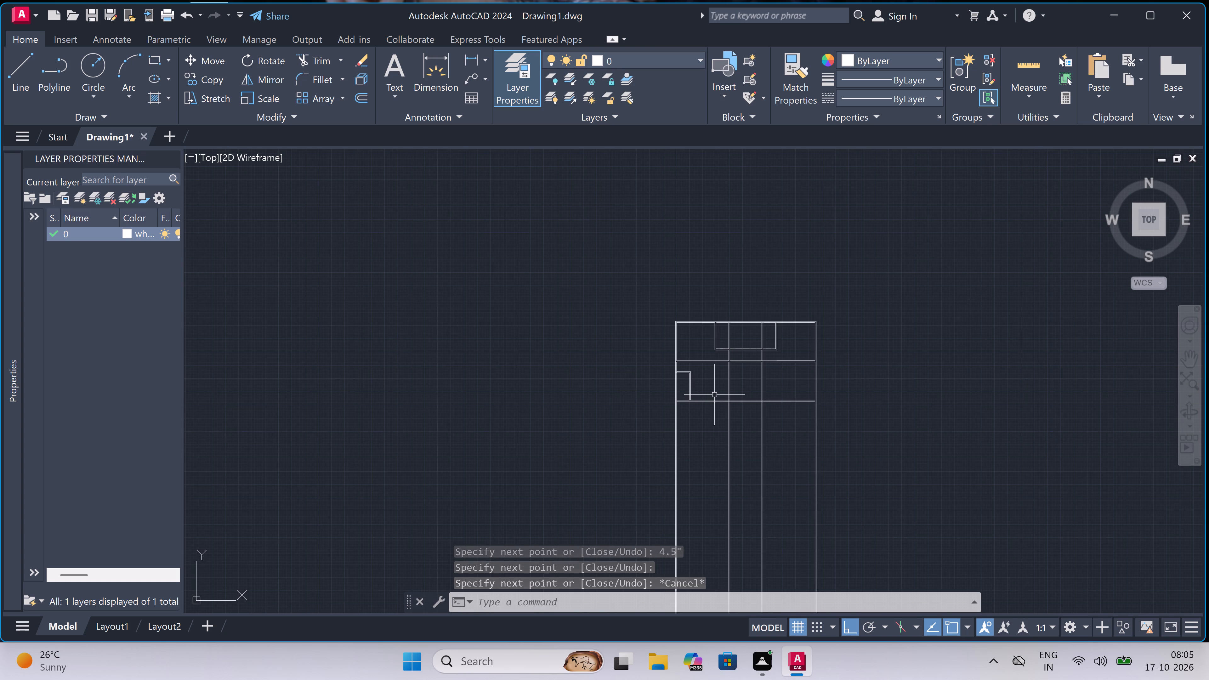
pyautogui.scroll(-1, 676, 396)
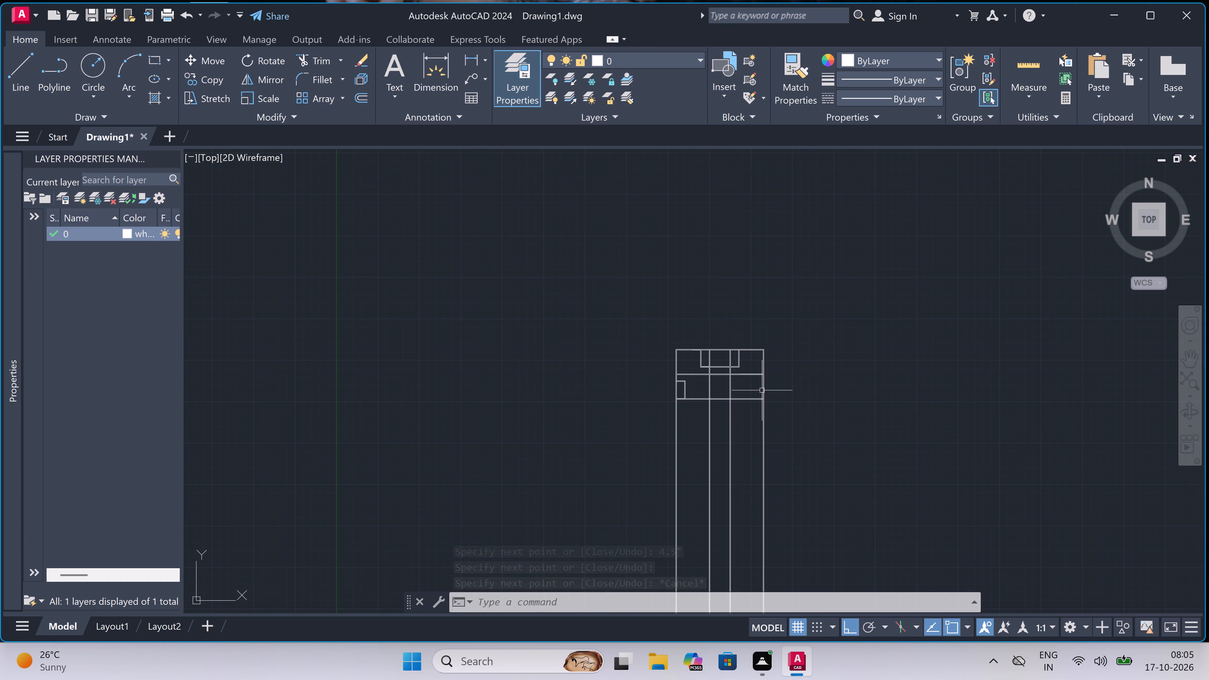
pyautogui.scroll(4, 771, 399)
pyautogui.scroll(2, 724, 388)
pyautogui.press('space')
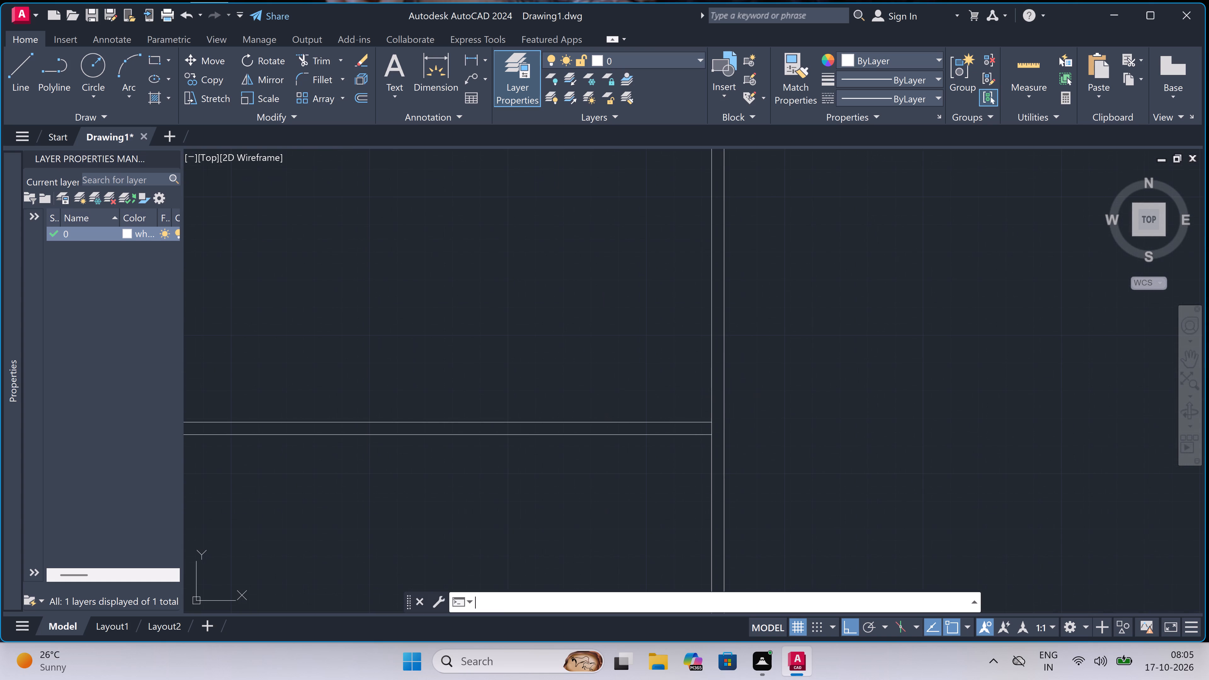
pyautogui.click(707, 422)
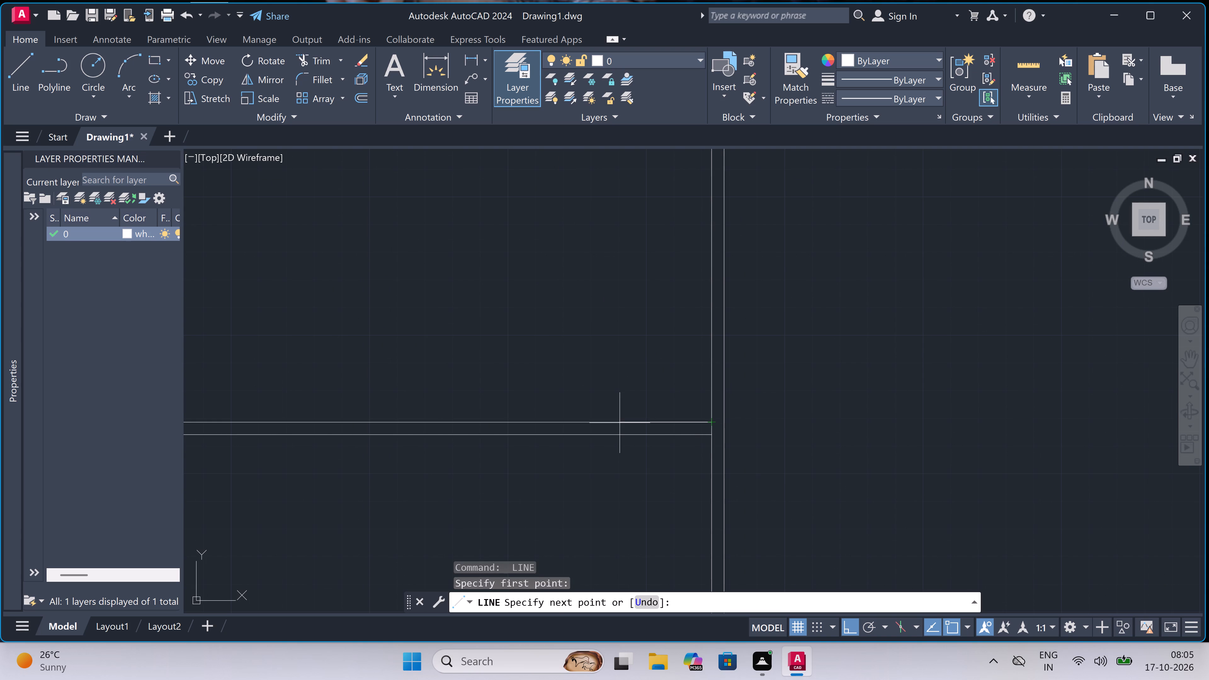
pyautogui.write("4'")
pyautogui.press('space')
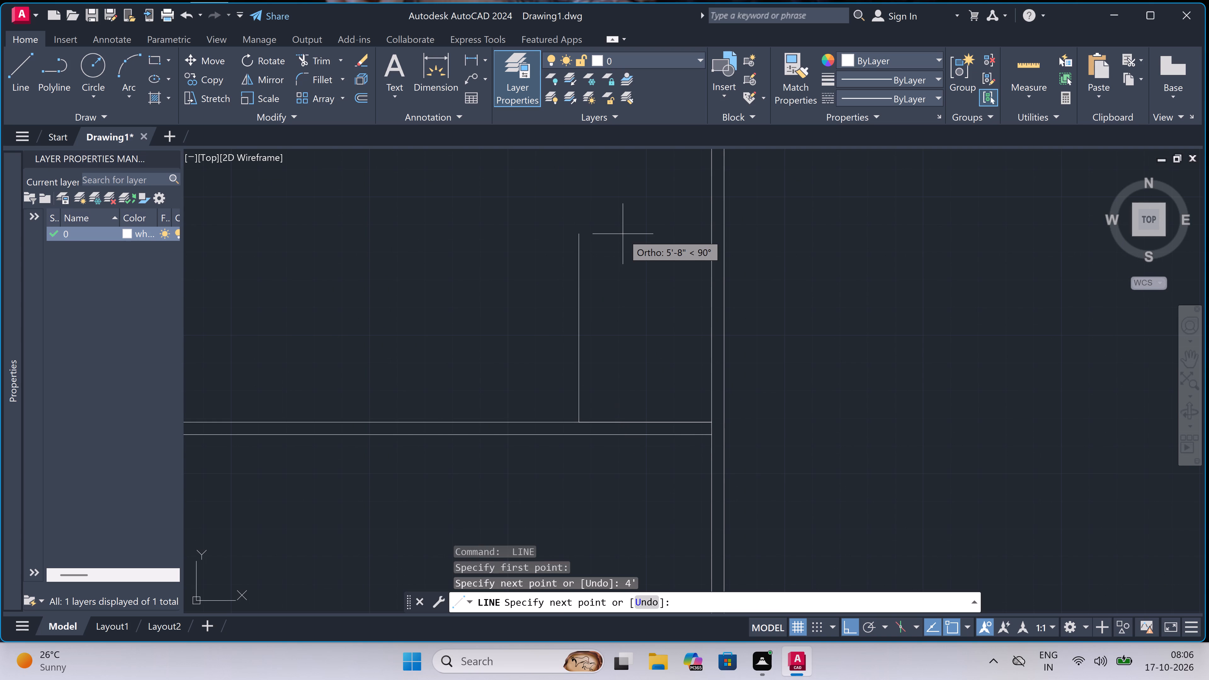
pyautogui.write('8\'7"')
pyautogui.press('space')
pyautogui.scroll(-4, 623, 233)
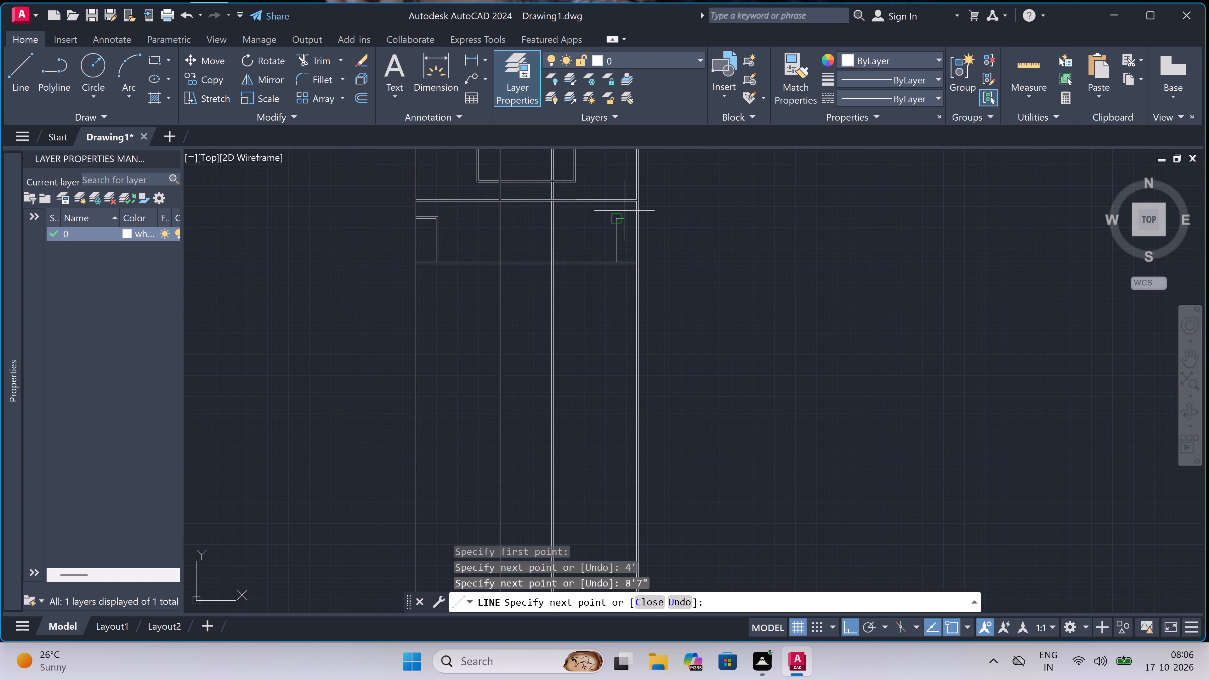
pyautogui.scroll(2, 624, 211)
pyautogui.scroll(3, 651, 234)
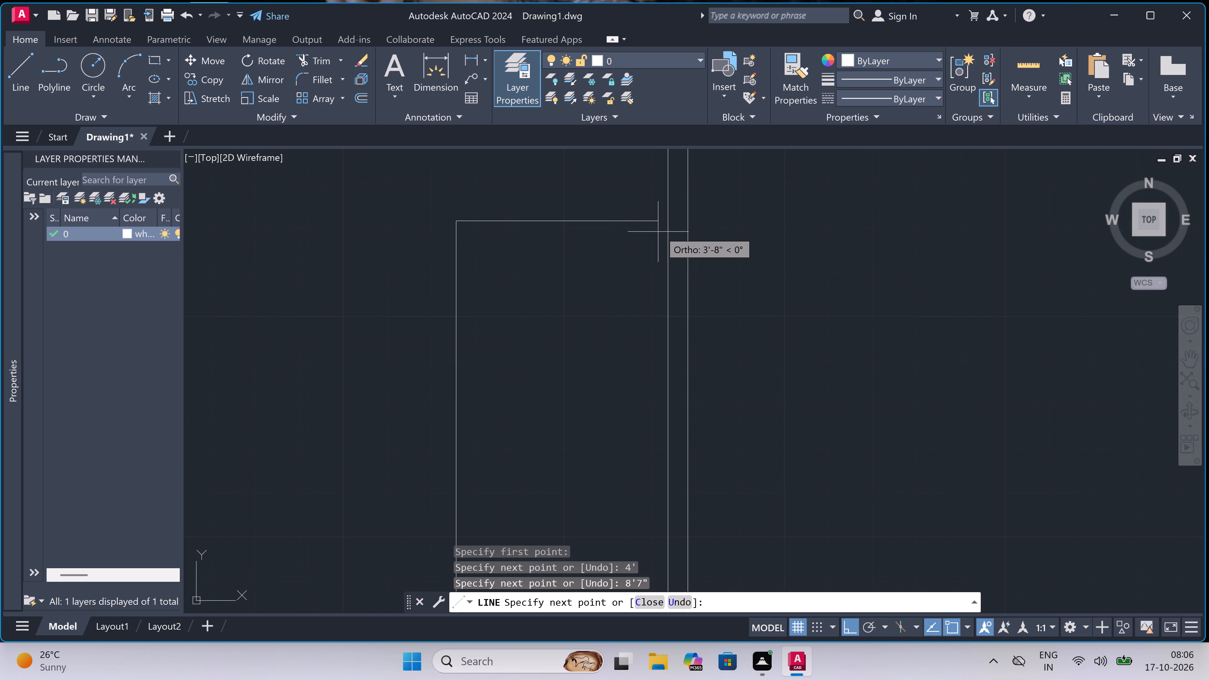
pyautogui.click(667, 223)
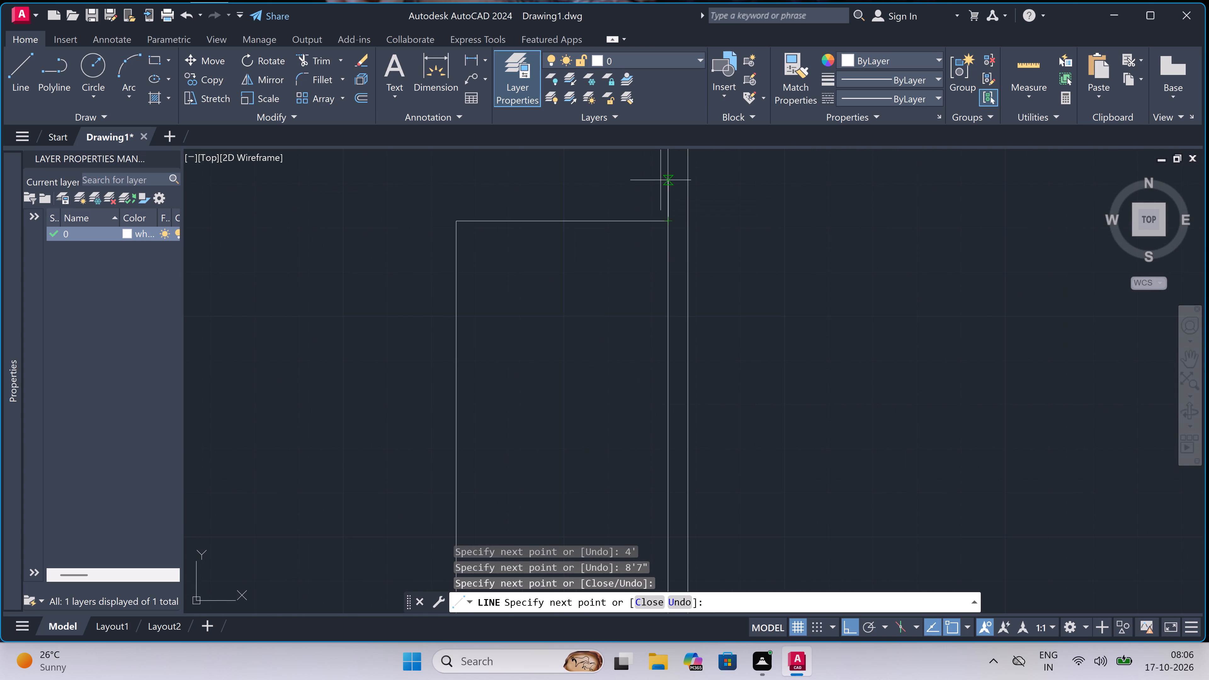
# Continue the line around the right room's top and left side at 4.5" spacing, down to the horizontal wall, to give its walls thickness.
pyautogui.write('4.5"')
pyautogui.press('space')
pyautogui.scroll(2, 467, 205)
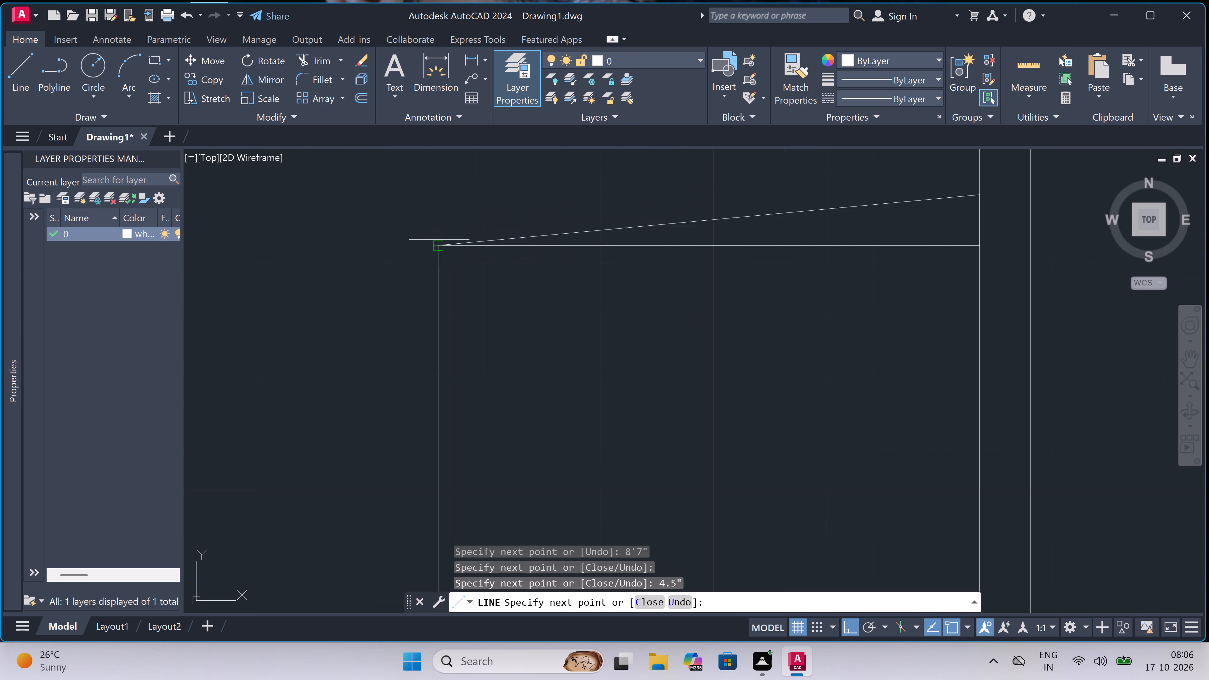
pyautogui.click(435, 189)
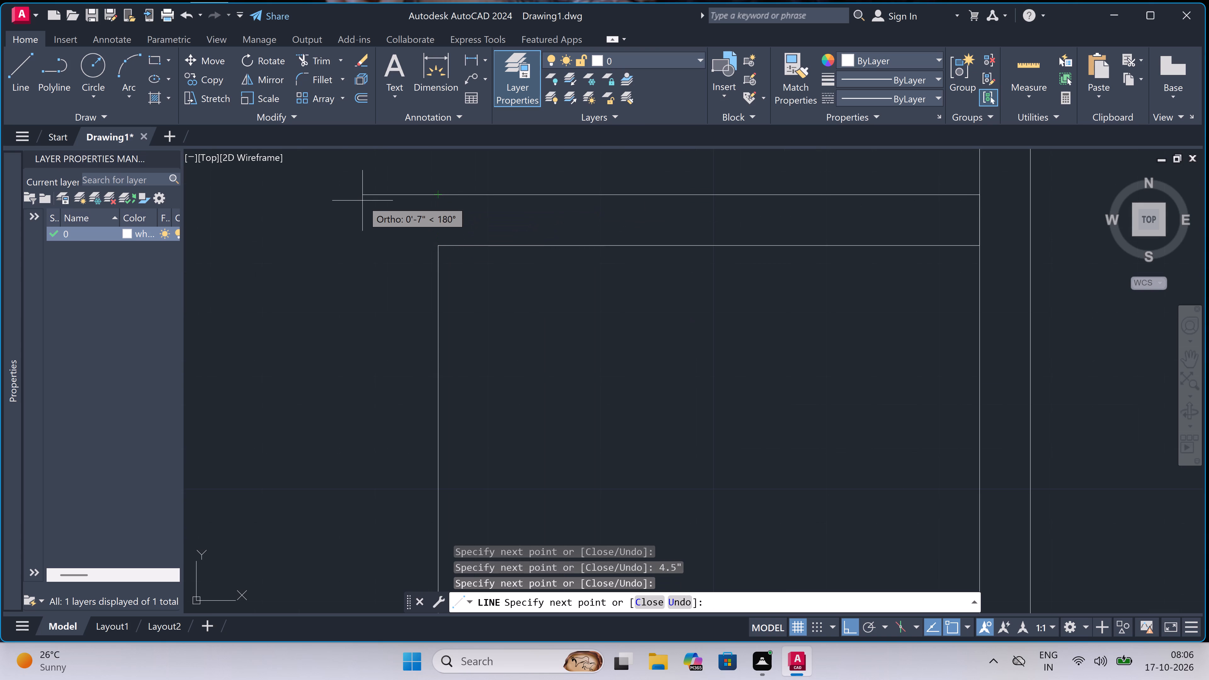
pyautogui.write('4.')
pyautogui.write('5"')
pyautogui.press('space')
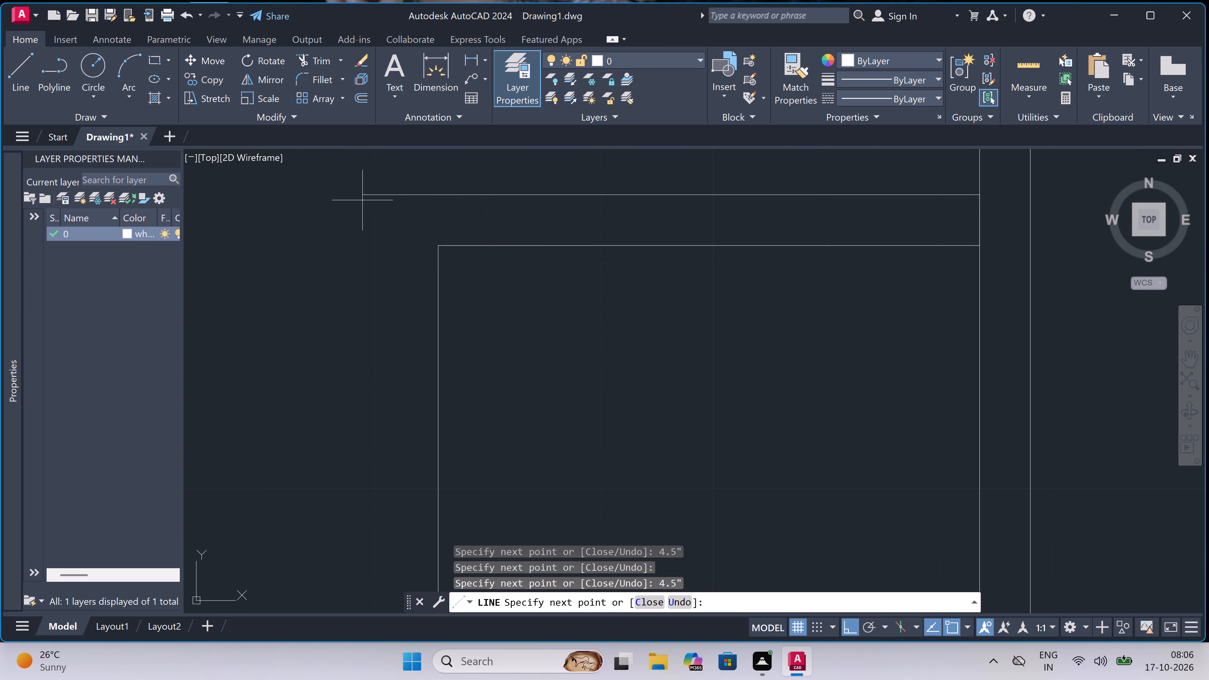
pyautogui.scroll(-3, 527, 218)
pyautogui.scroll(-3, 486, 301)
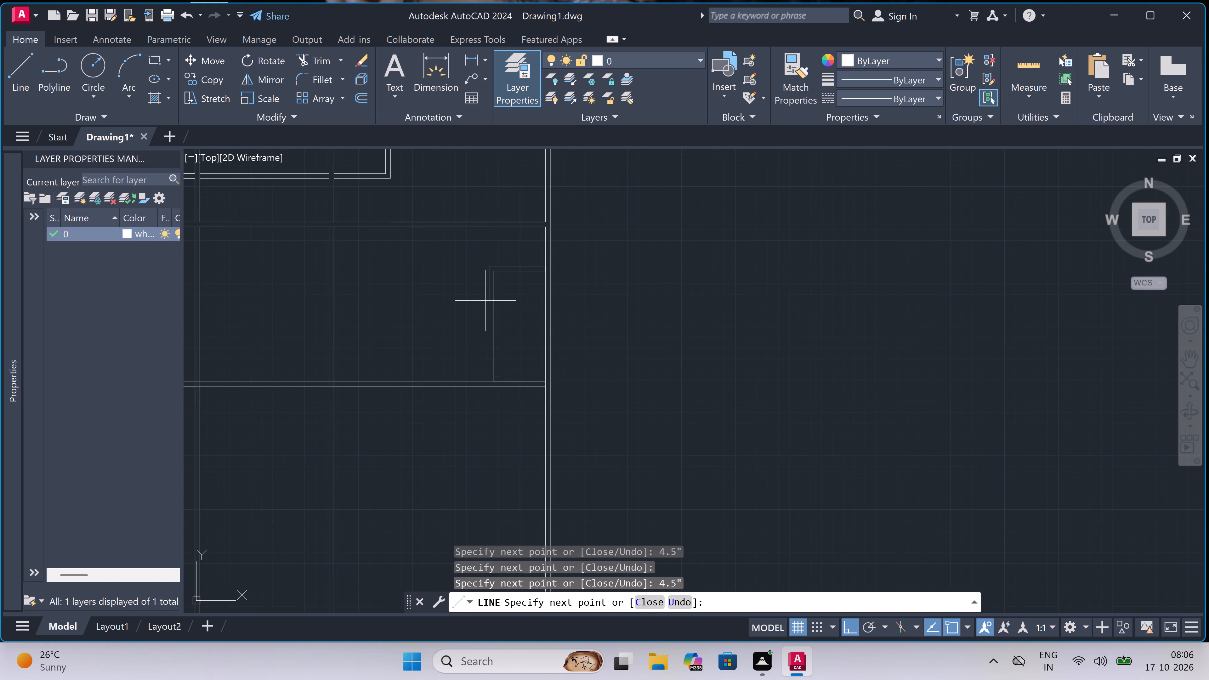
pyautogui.scroll(3, 481, 393)
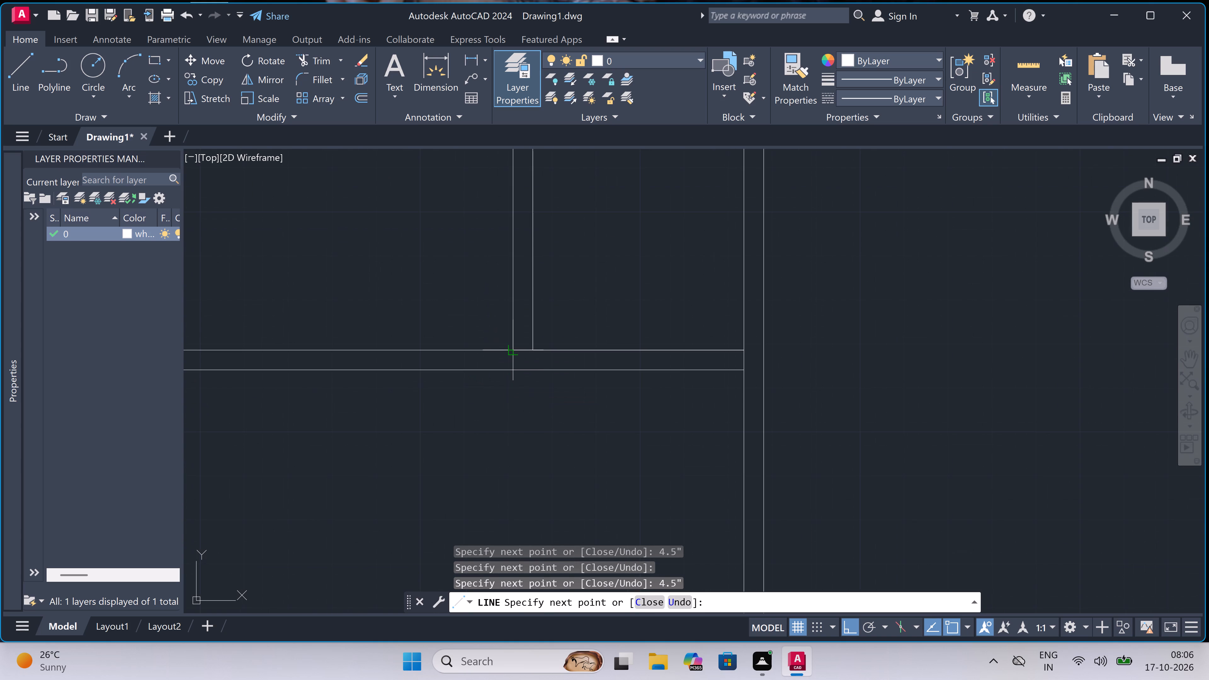
pyautogui.click(517, 354)
pyautogui.press('Escape')
# Erase the duplicate 4' base line overlapping the horizontal wall beneath the right room.
pyautogui.scroll(-2, 652, 334)
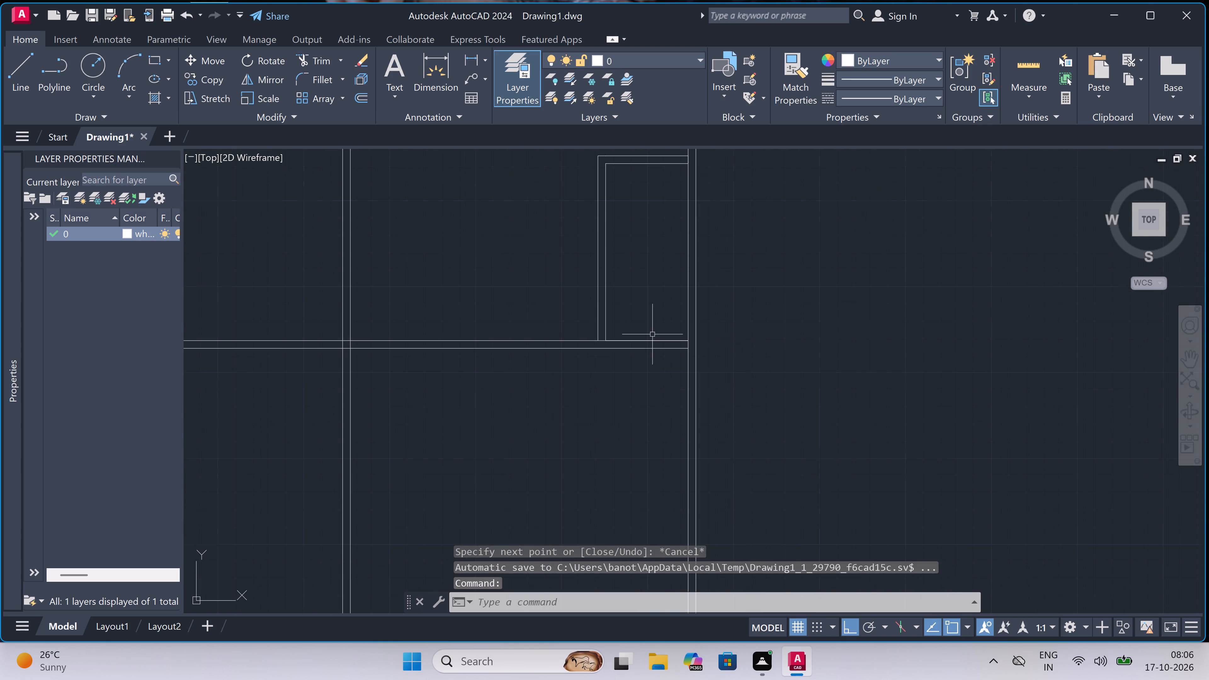
pyautogui.click(645, 339)
pyautogui.scroll(1, 645, 339)
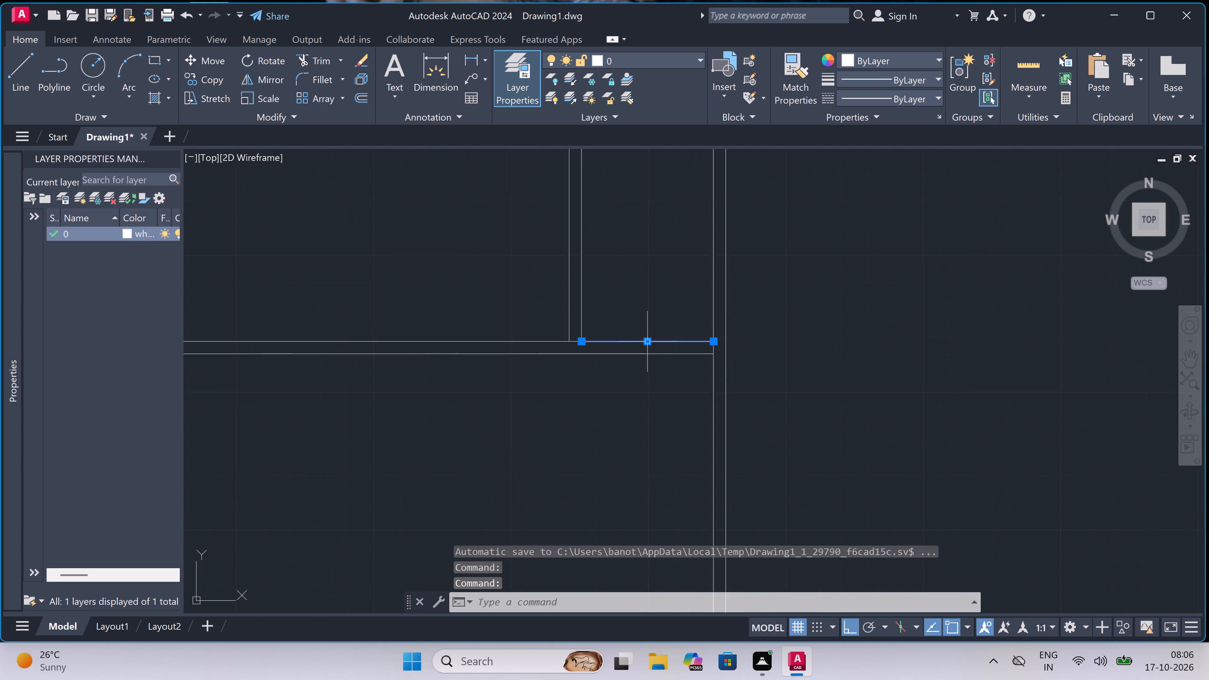
pyautogui.scroll(1, 645, 339)
pyautogui.press('Delete')
# Erase the duplicate 4' base line overlapping the horizontal wall beneath the left room.
pyautogui.scroll(-4, 646, 339)
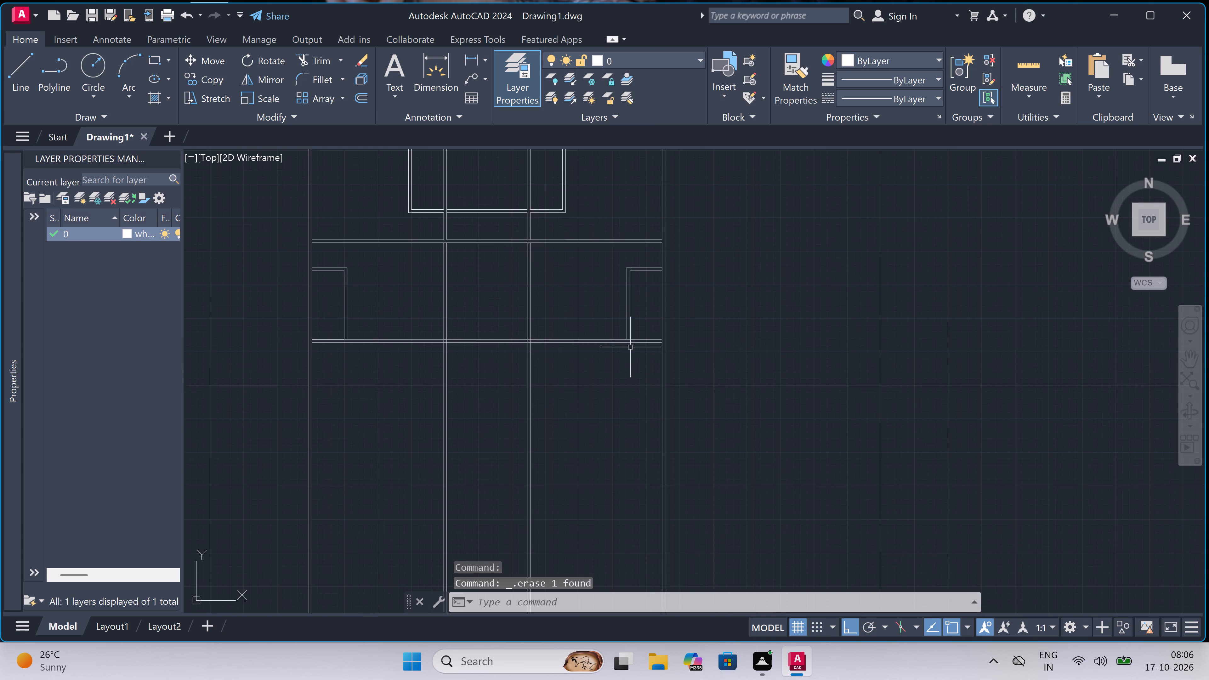
pyautogui.scroll(-1, 622, 344)
pyautogui.scroll(4, 448, 340)
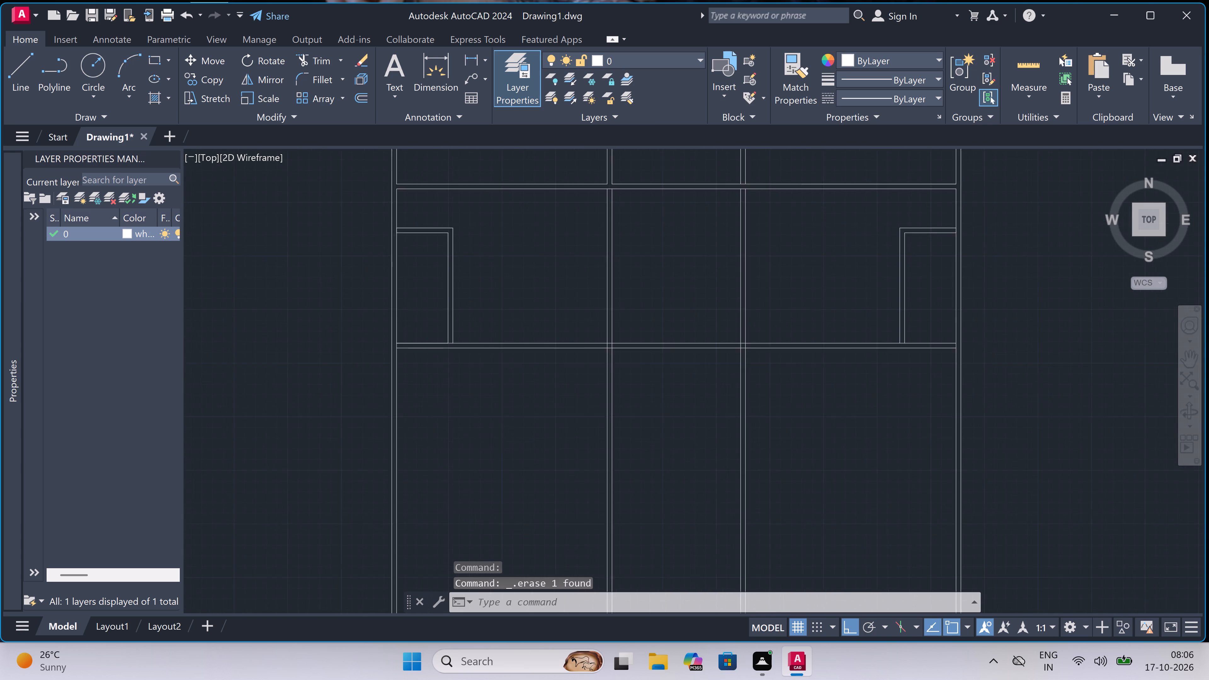
pyautogui.click(414, 348)
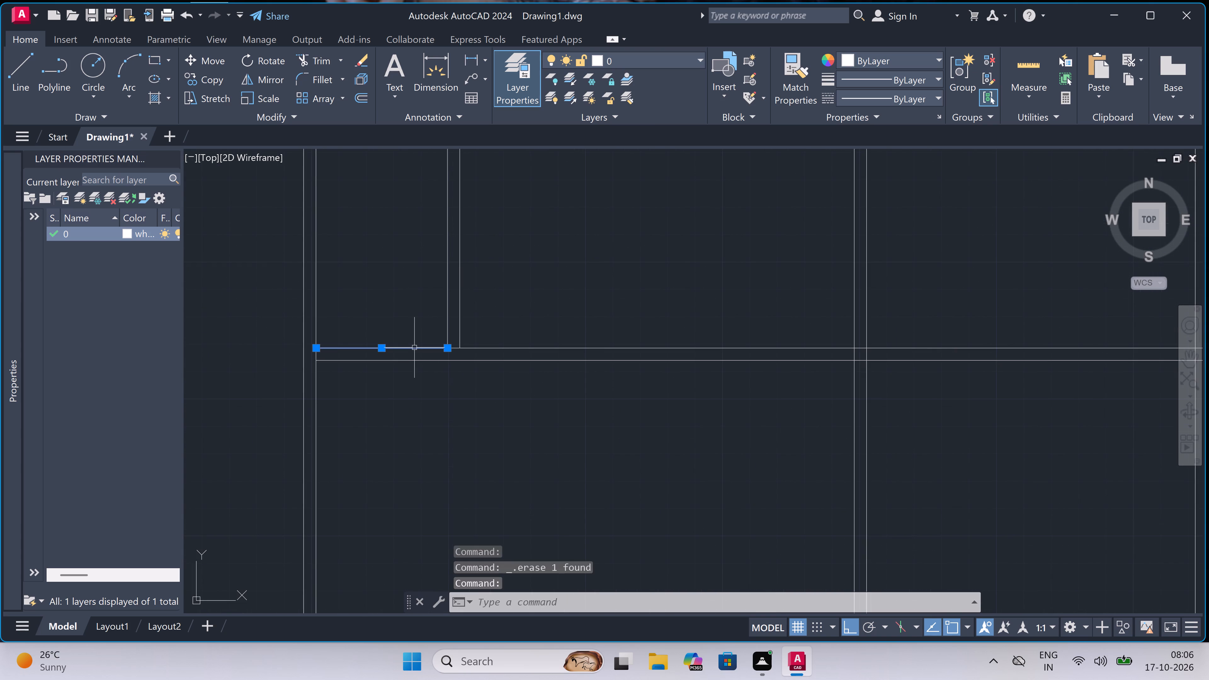
pyautogui.press('Delete')
pyautogui.scroll(-3, 553, 355)
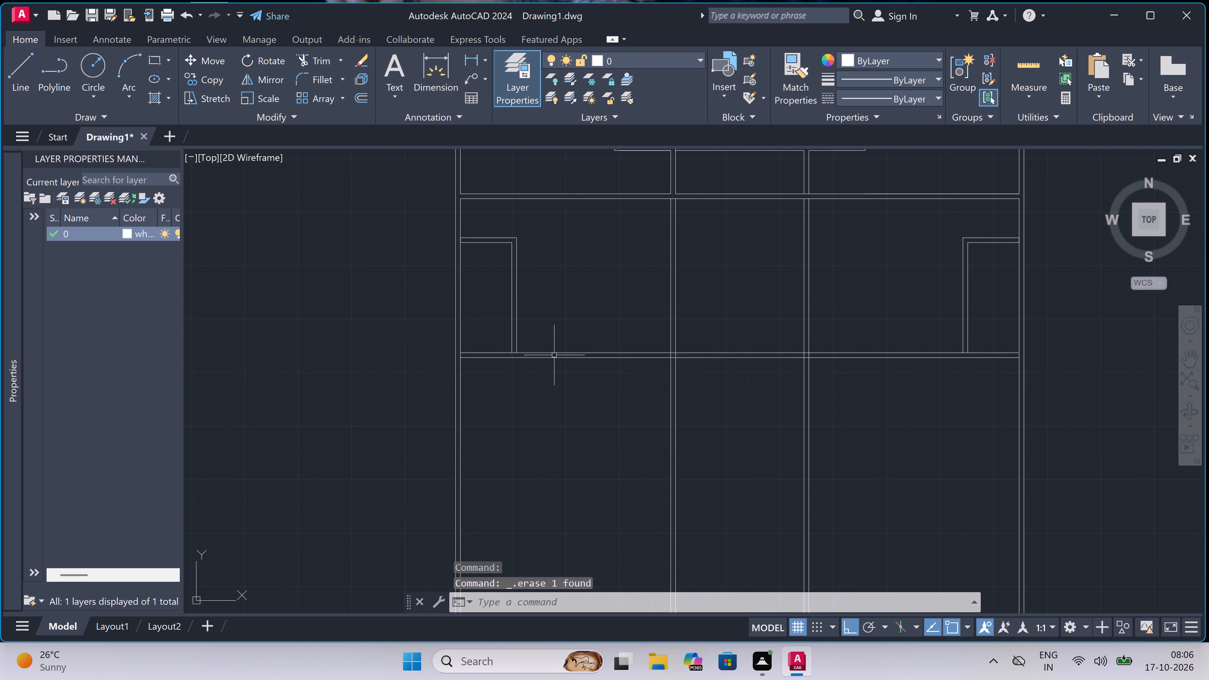
# Trim both lines of the upper full-width horizontal wall where they cross the passage between the two central vertical walls.
pyautogui.scroll(-2, 554, 355)
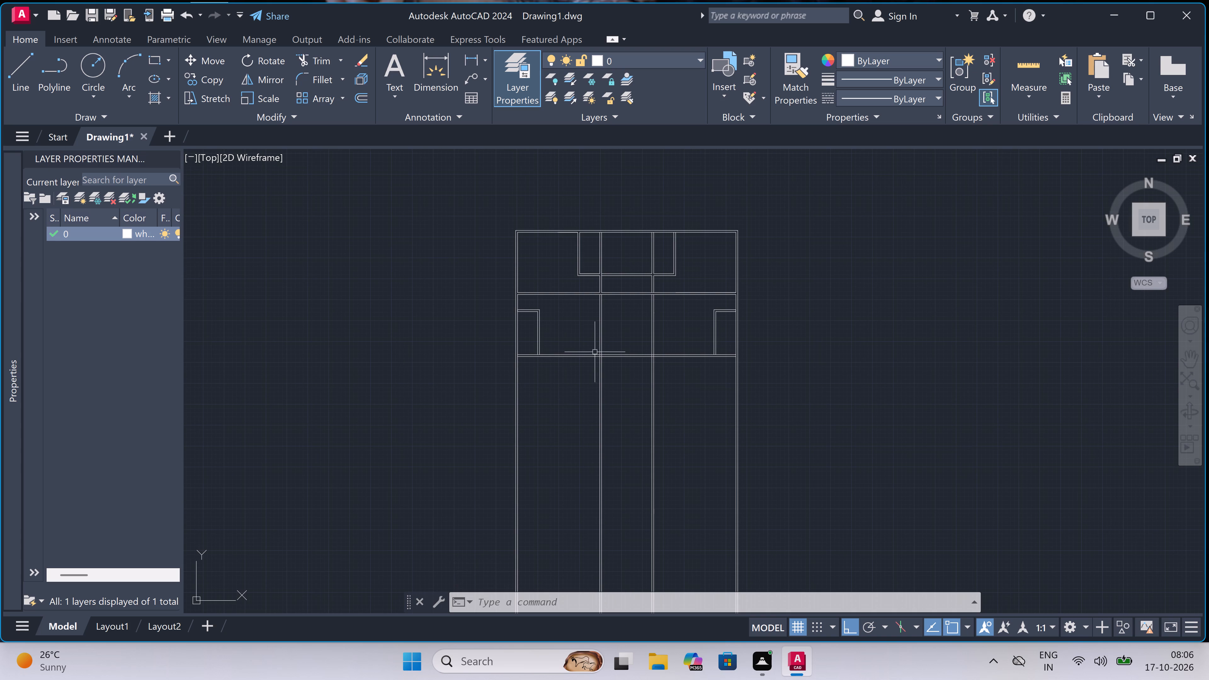
pyautogui.scroll(-1, 617, 342)
pyautogui.scroll(3, 641, 315)
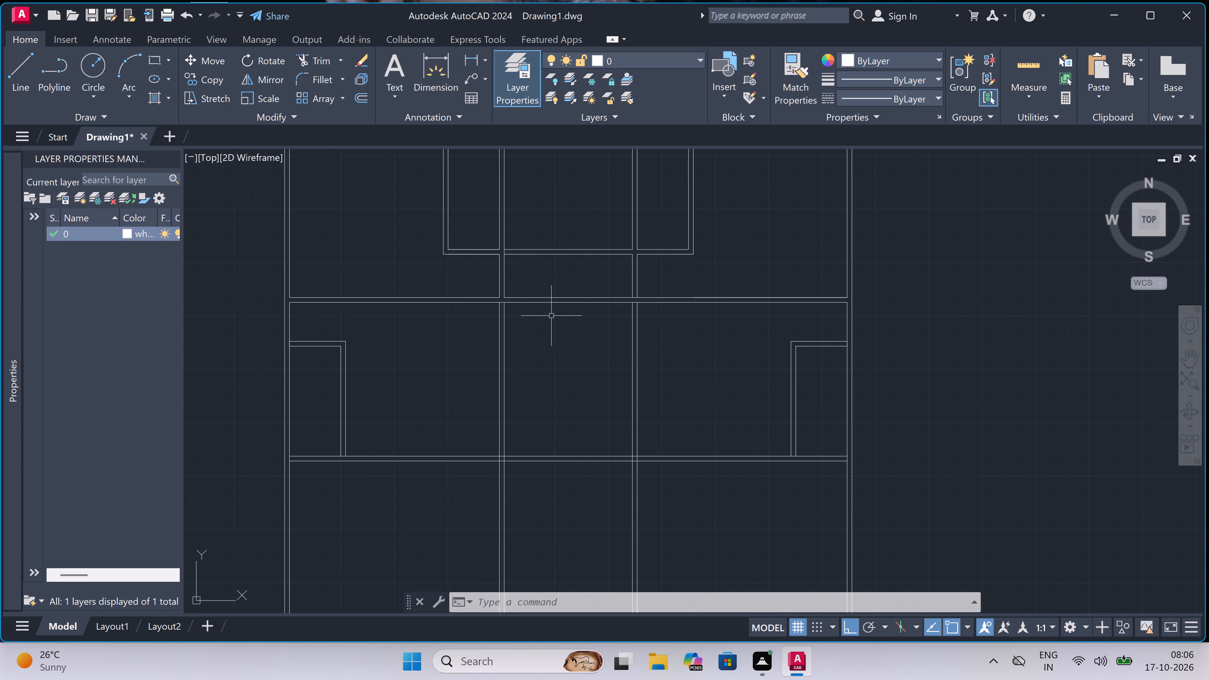
pyautogui.write('tr')
pyautogui.press('space')
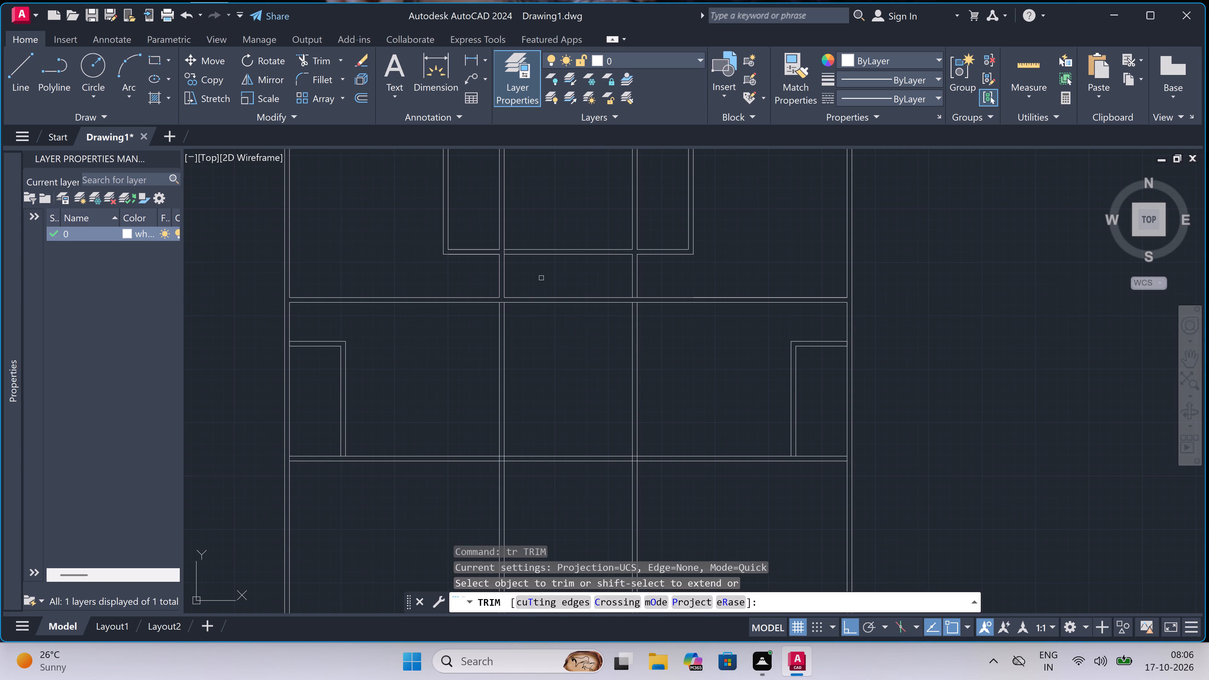
pyautogui.click(541, 278)
pyautogui.click(538, 374)
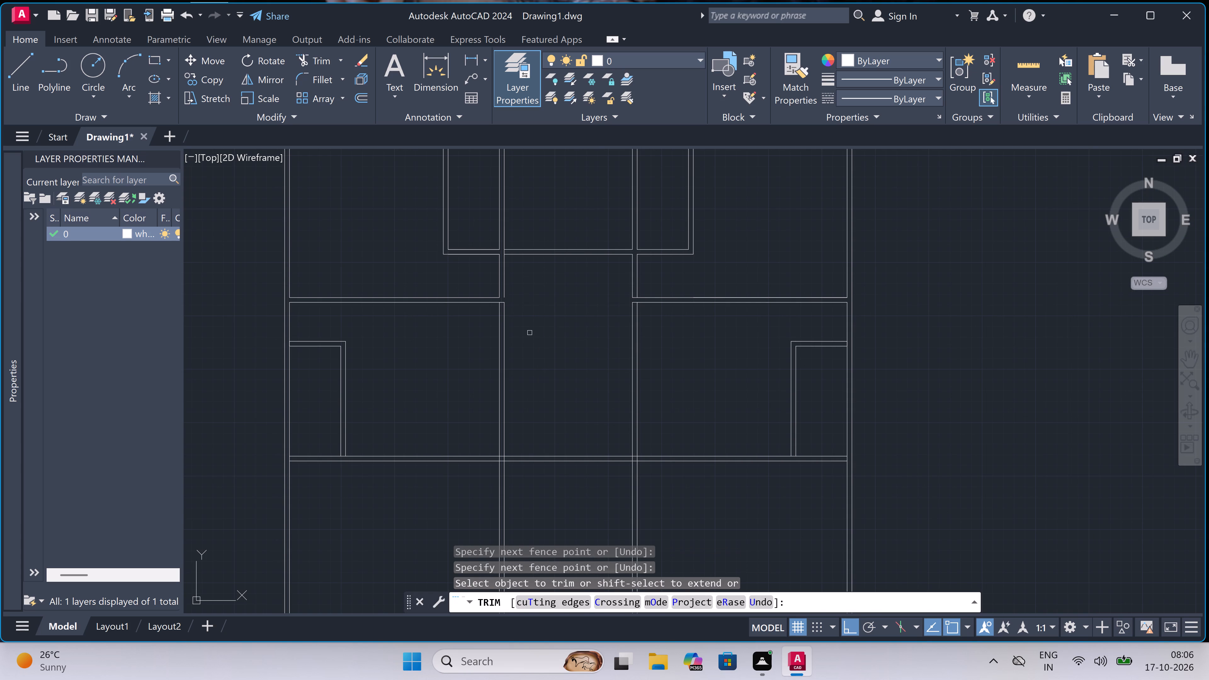
# Trim the leftover horizontal wall stubs inside the thickness of the two central vertical walls.
pyautogui.scroll(3, 504, 306)
pyautogui.click(492, 297)
pyautogui.click(492, 264)
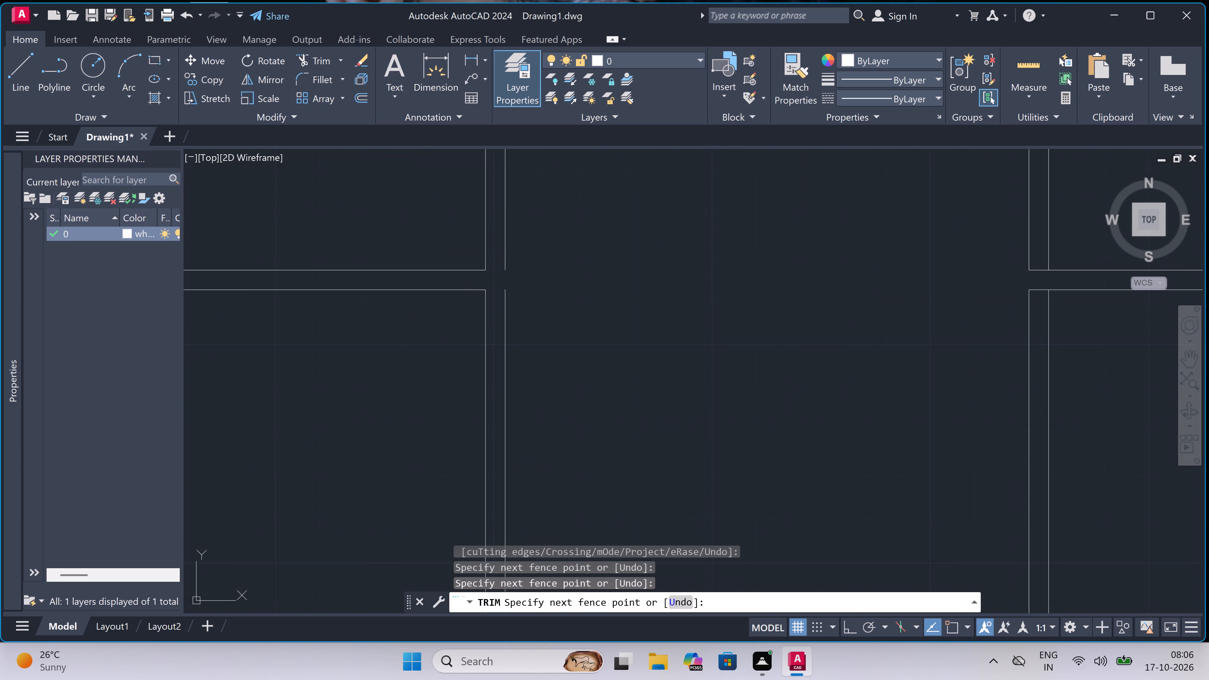
pyautogui.scroll(-2, 492, 264)
pyautogui.scroll(2, 703, 271)
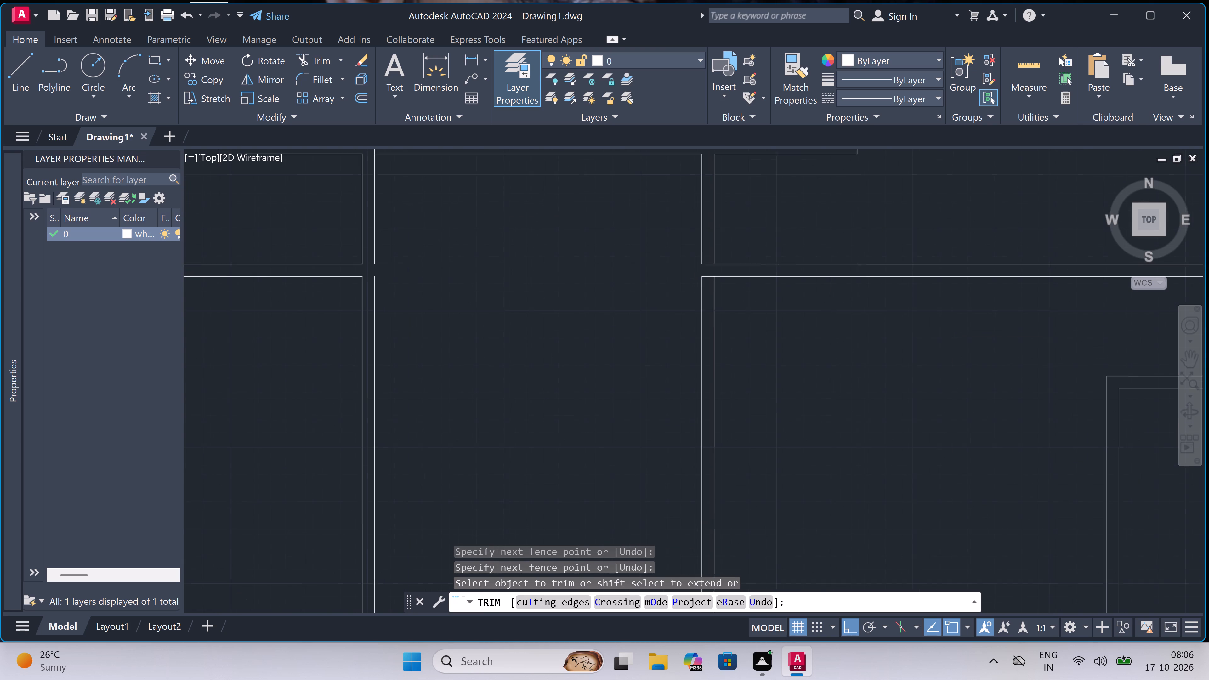
pyautogui.click(709, 253)
pyautogui.click(711, 306)
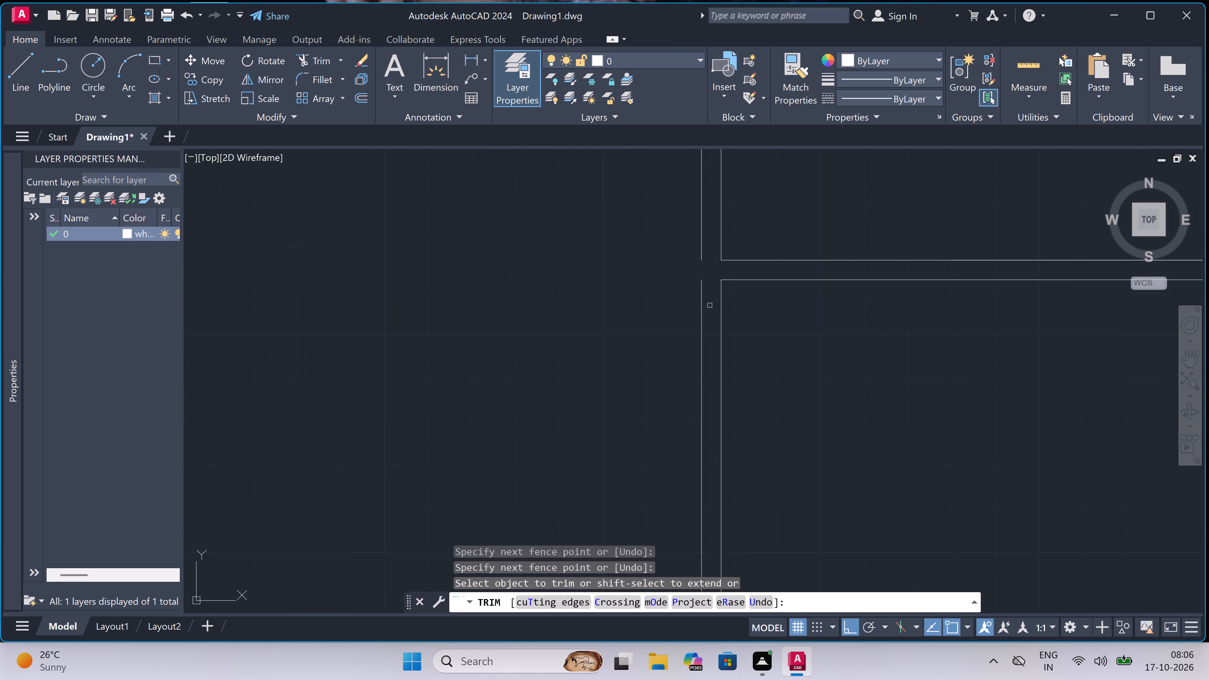
pyautogui.scroll(-4, 591, 306)
pyautogui.scroll(2, 543, 302)
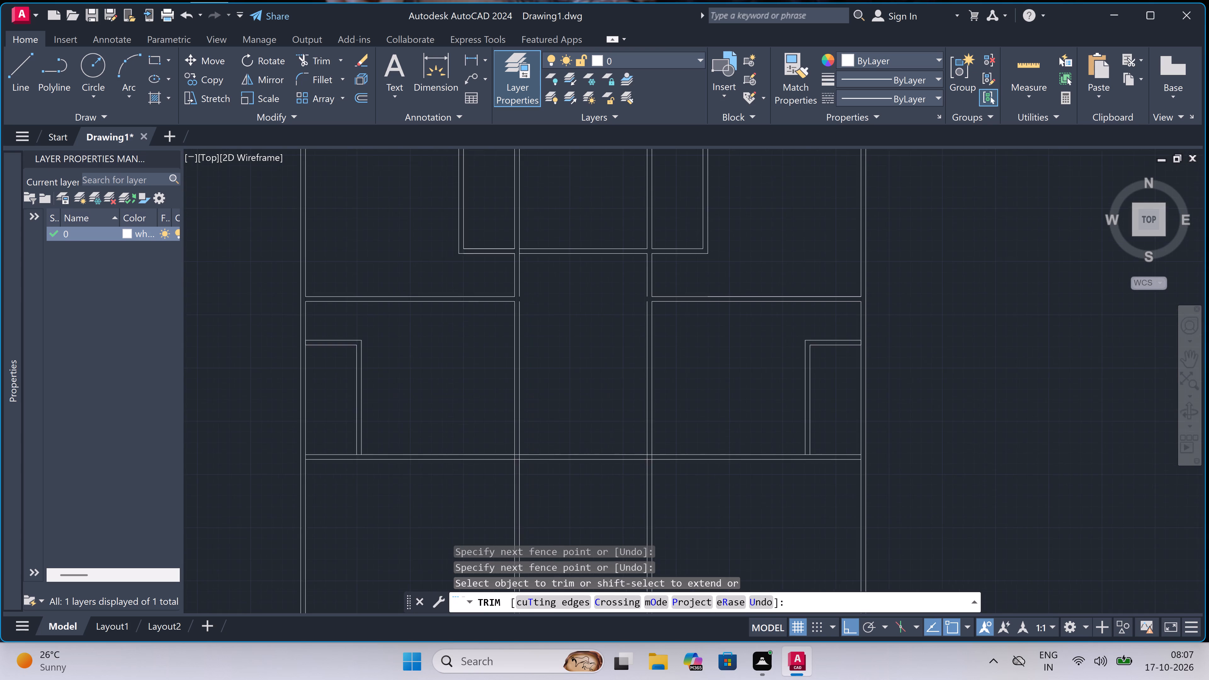
pyautogui.press('Escape')
# Extend the passage-side lines of both central vertical walls to close the gaps at the trimmed horizontal wall.
pyautogui.press('e')
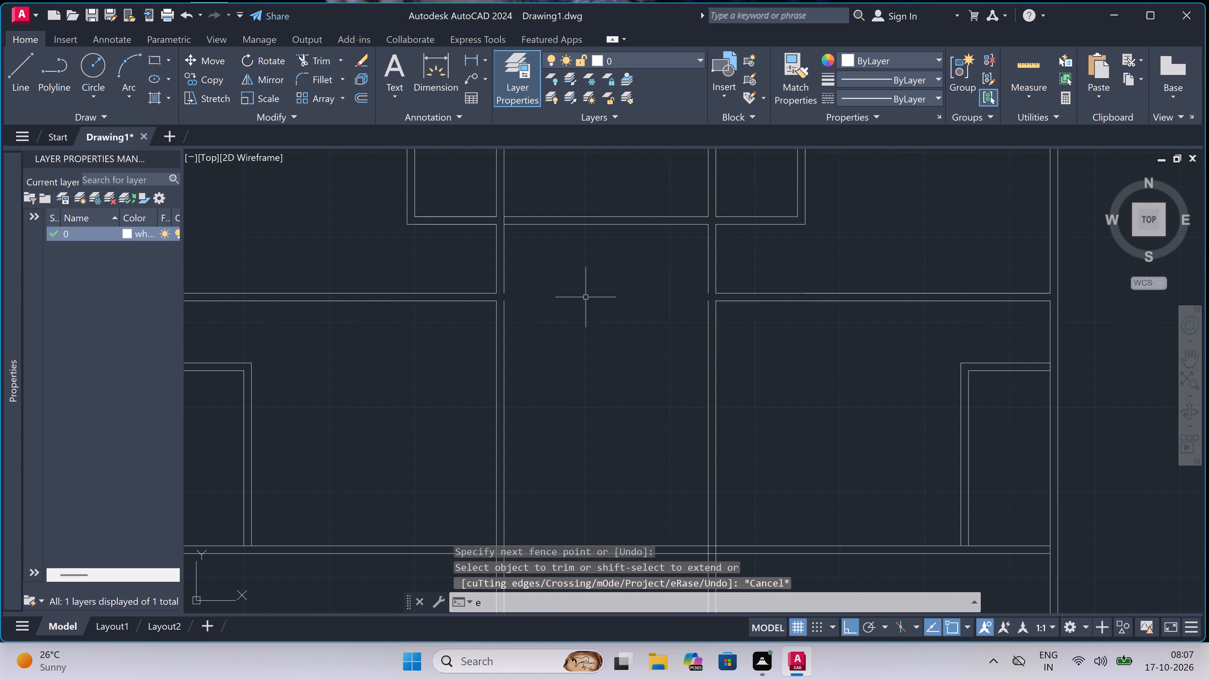
pyautogui.press('x')
pyautogui.press('space')
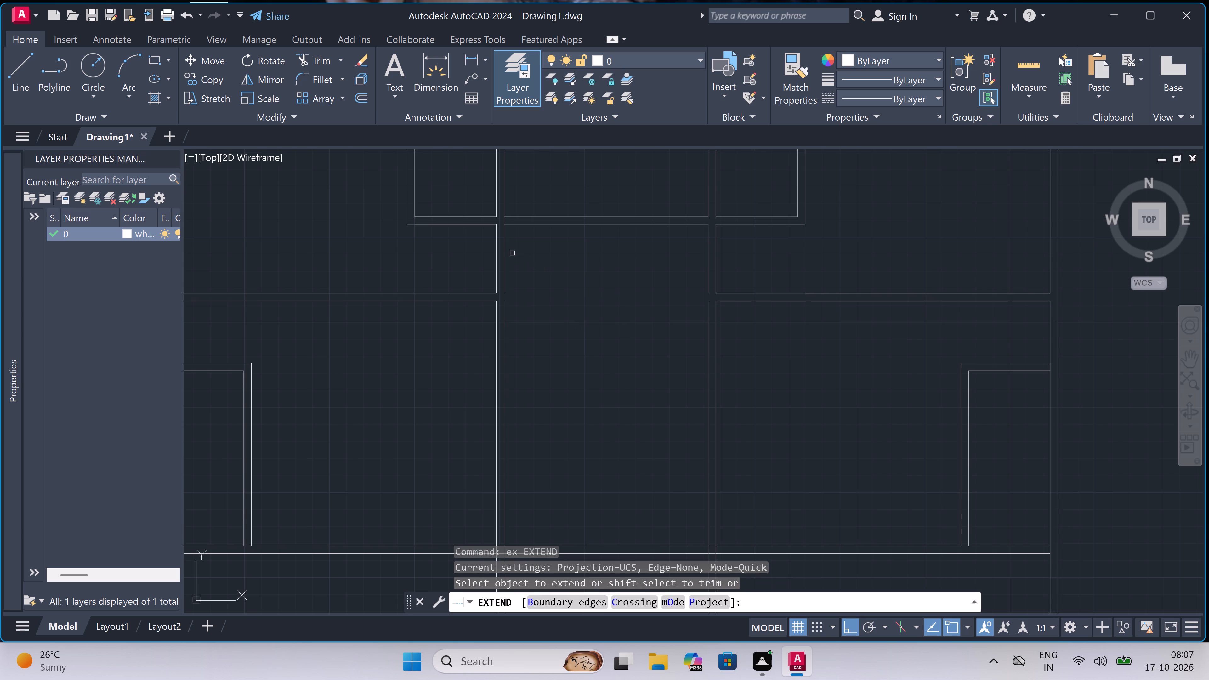
pyautogui.click(505, 248)
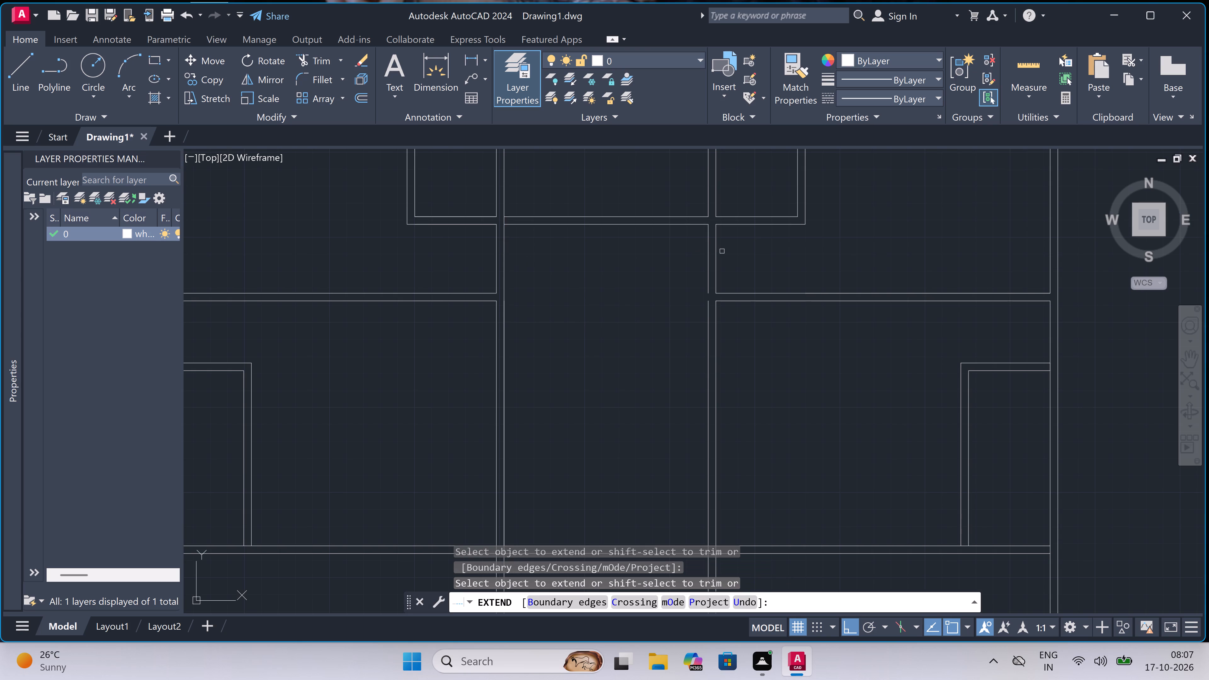
pyautogui.click(708, 286)
pyautogui.press('Escape')
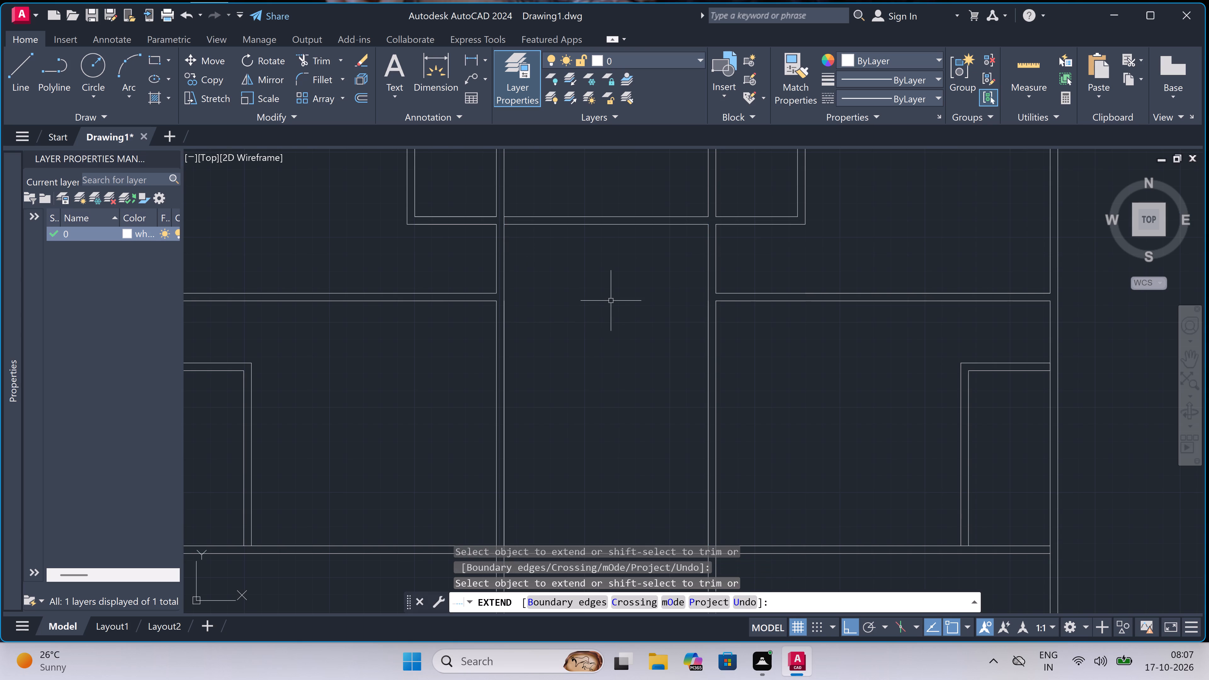
# Offset the lower line of the horizontal wall beneath the two small side rooms 9' downward.
pyautogui.scroll(-4, 611, 301)
pyautogui.scroll(2, 611, 301)
pyautogui.scroll(-3, 611, 301)
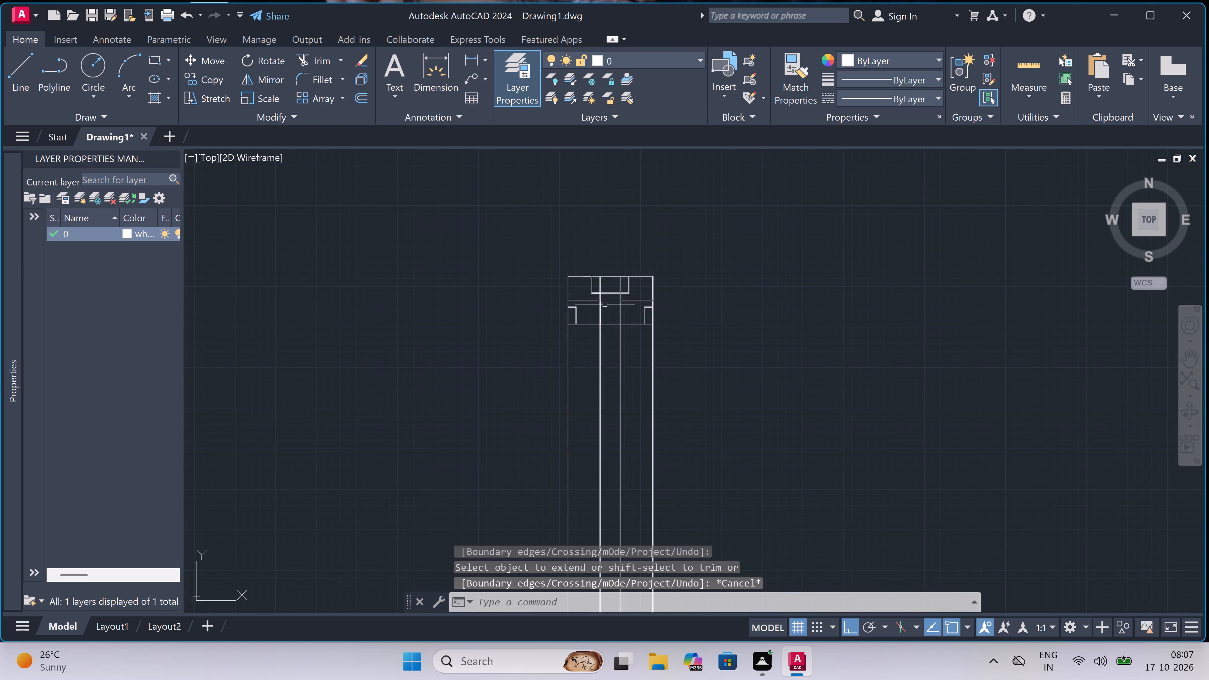
pyautogui.scroll(2, 570, 328)
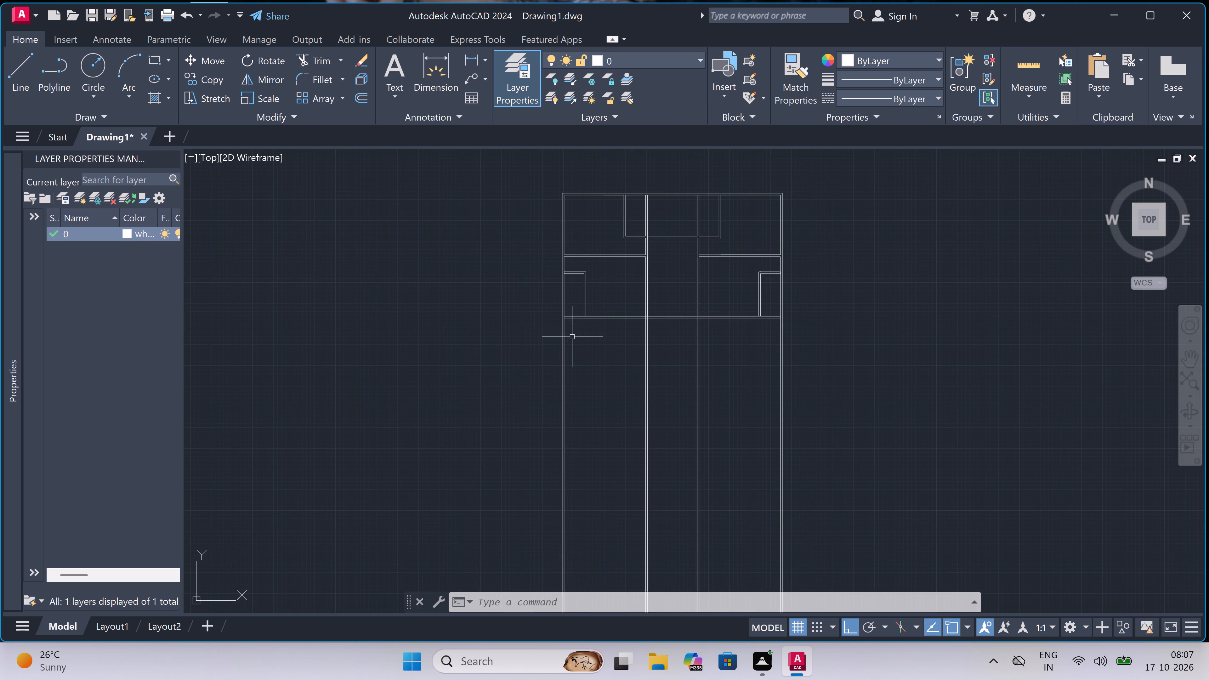
pyautogui.scroll(3, 582, 351)
pyautogui.press('o')
pyautogui.press('space')
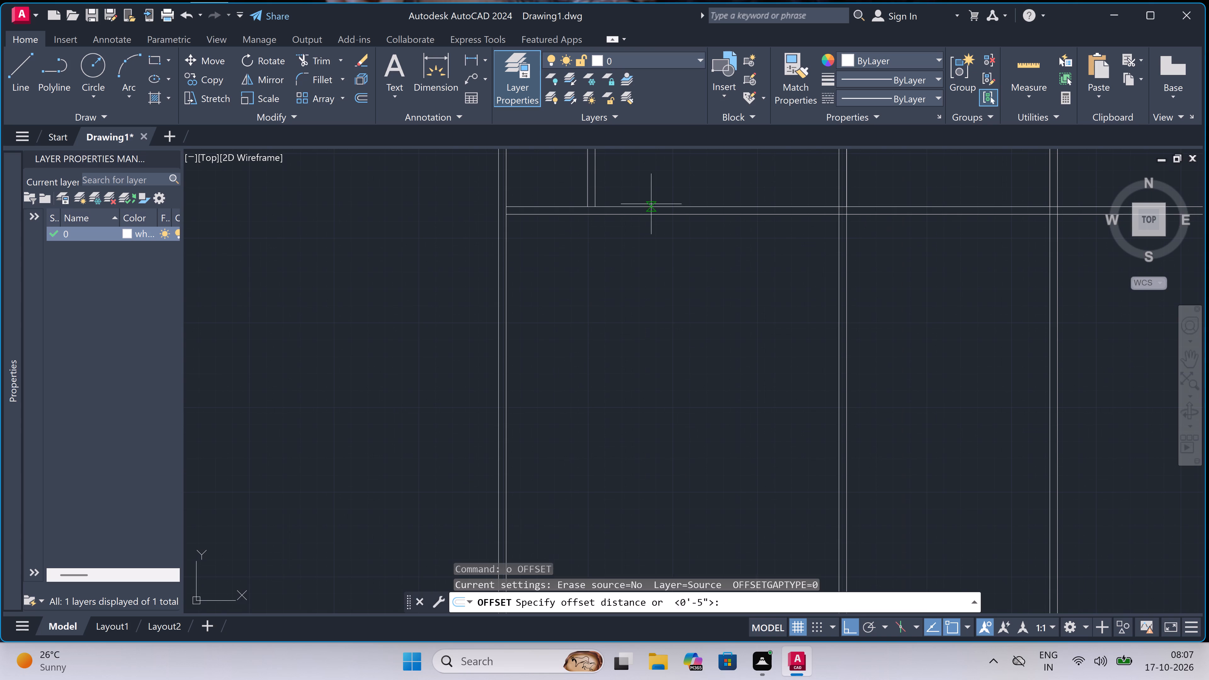
pyautogui.click(652, 214)
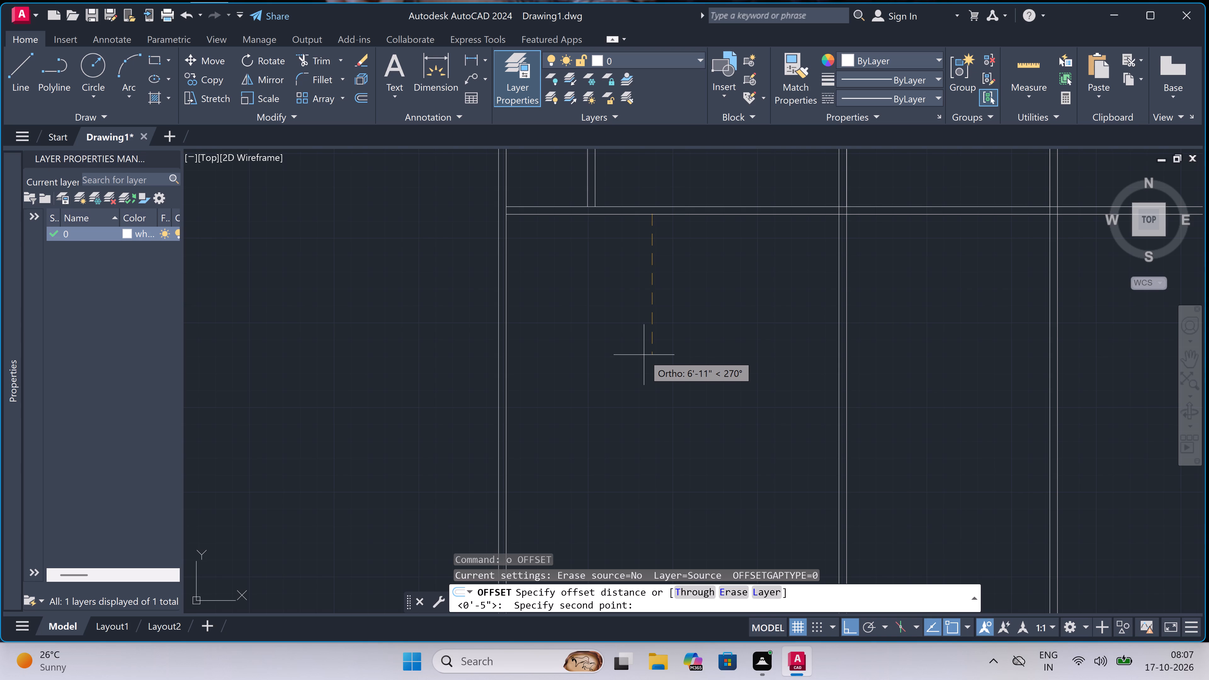
pyautogui.scroll(-1, 644, 355)
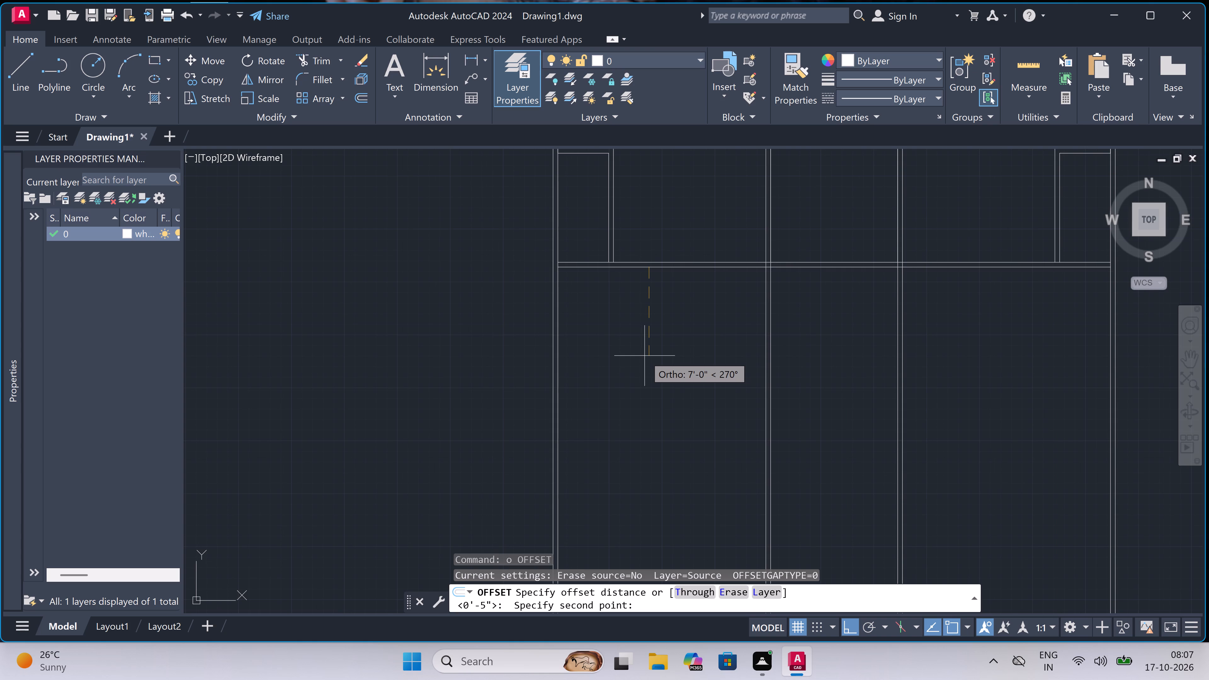
pyautogui.write("9'")
pyautogui.press('space')
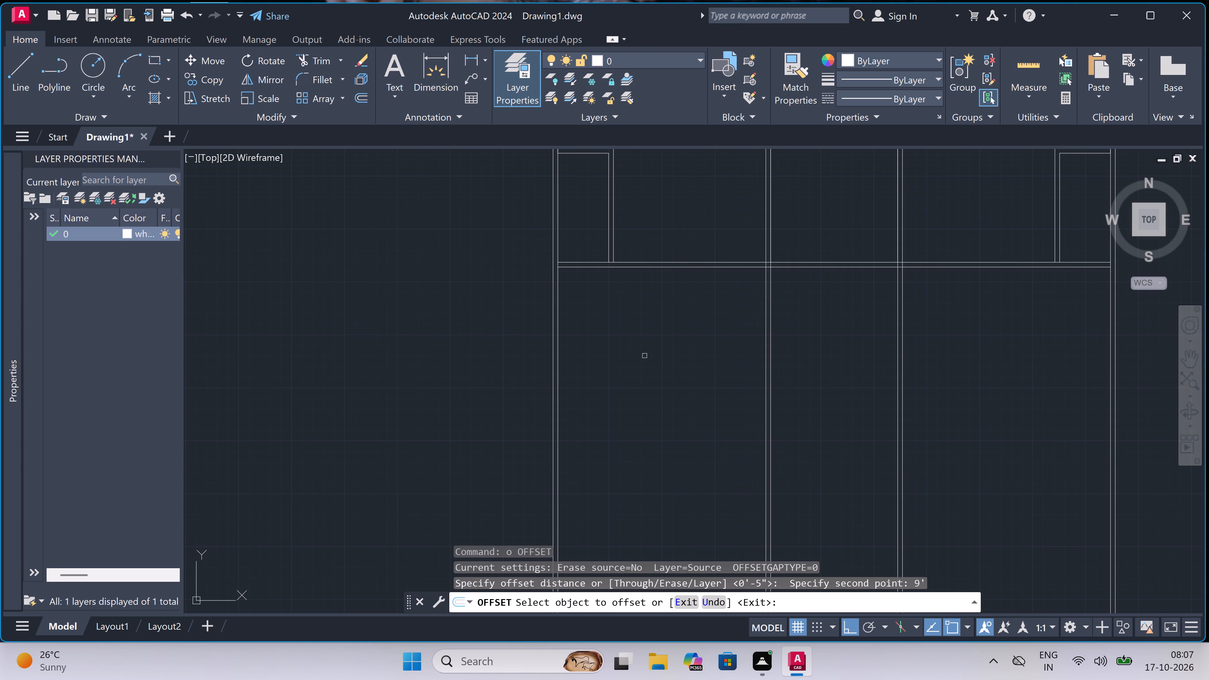
pyautogui.click(651, 269)
pyautogui.click(642, 338)
pyautogui.press('Escape')
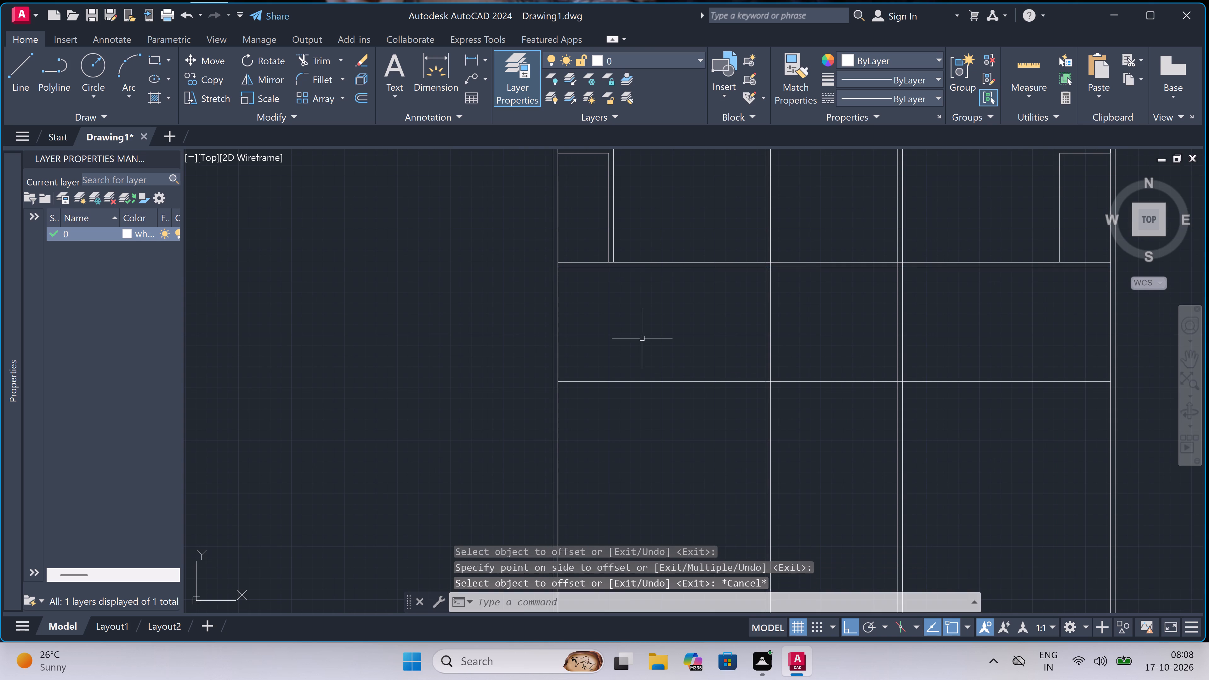
# Offset the new horizontal line 4.5" downward to give the wall its thickness.
pyautogui.press('space')
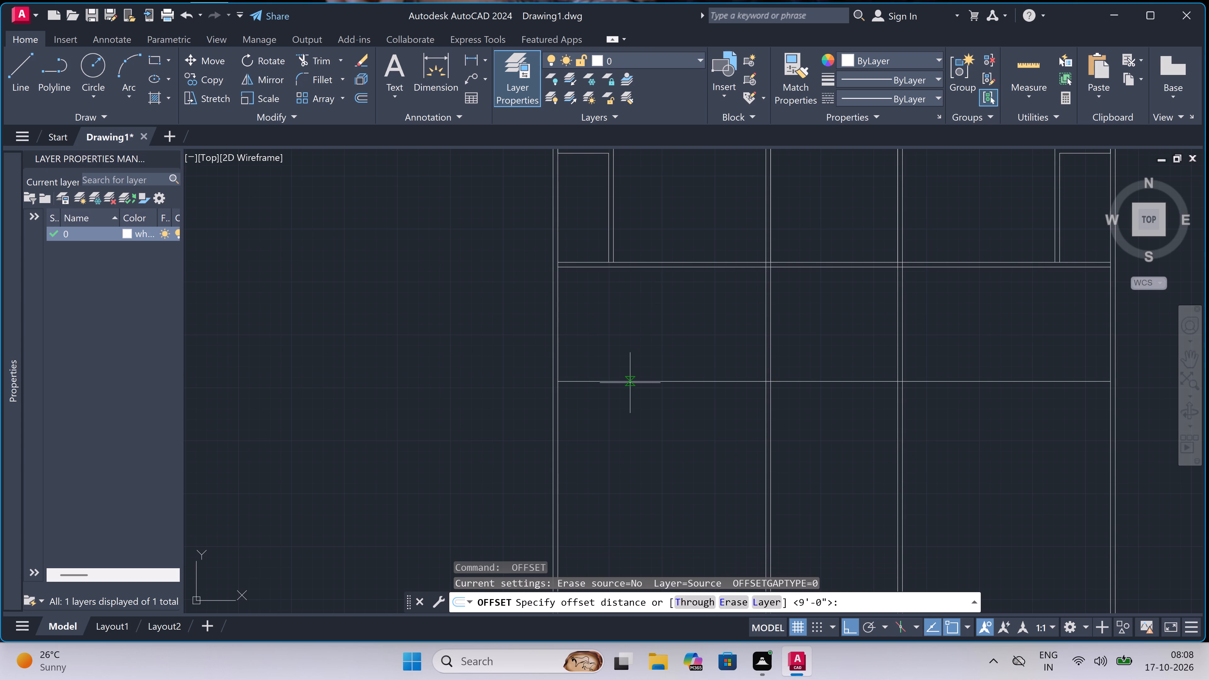
pyautogui.click(629, 382)
pyautogui.press('4')
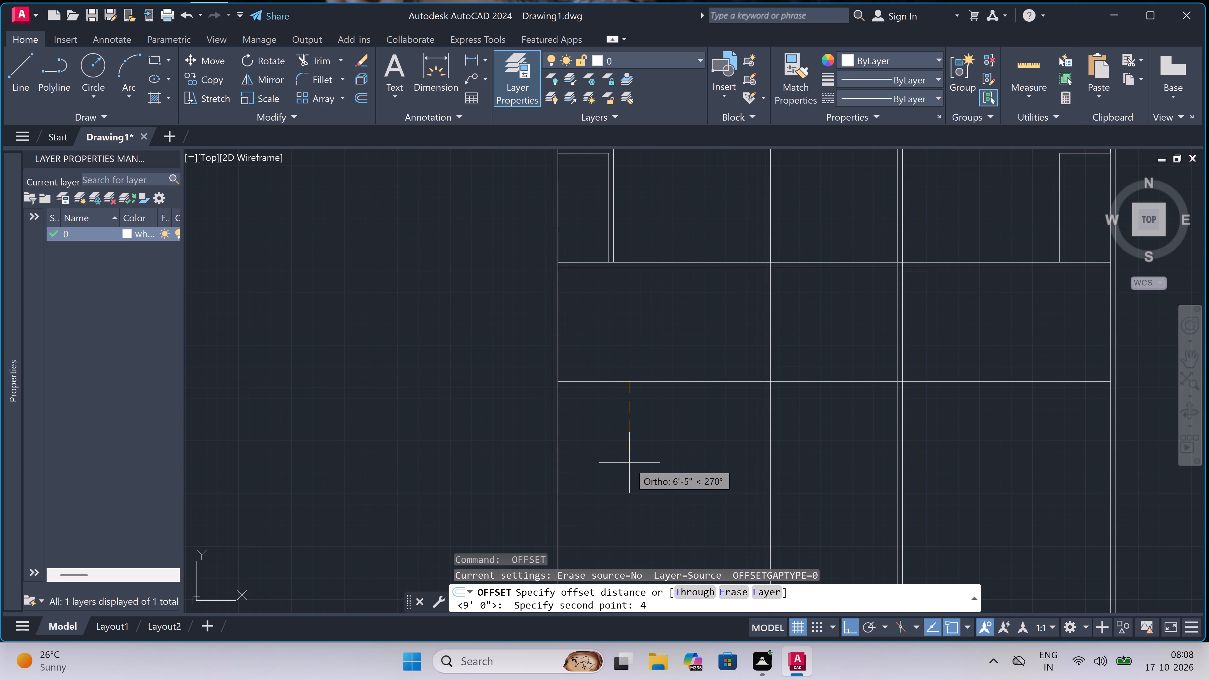
pyautogui.press('.')
pyautogui.press('5')
pyautogui.write('"')
pyautogui.press('space')
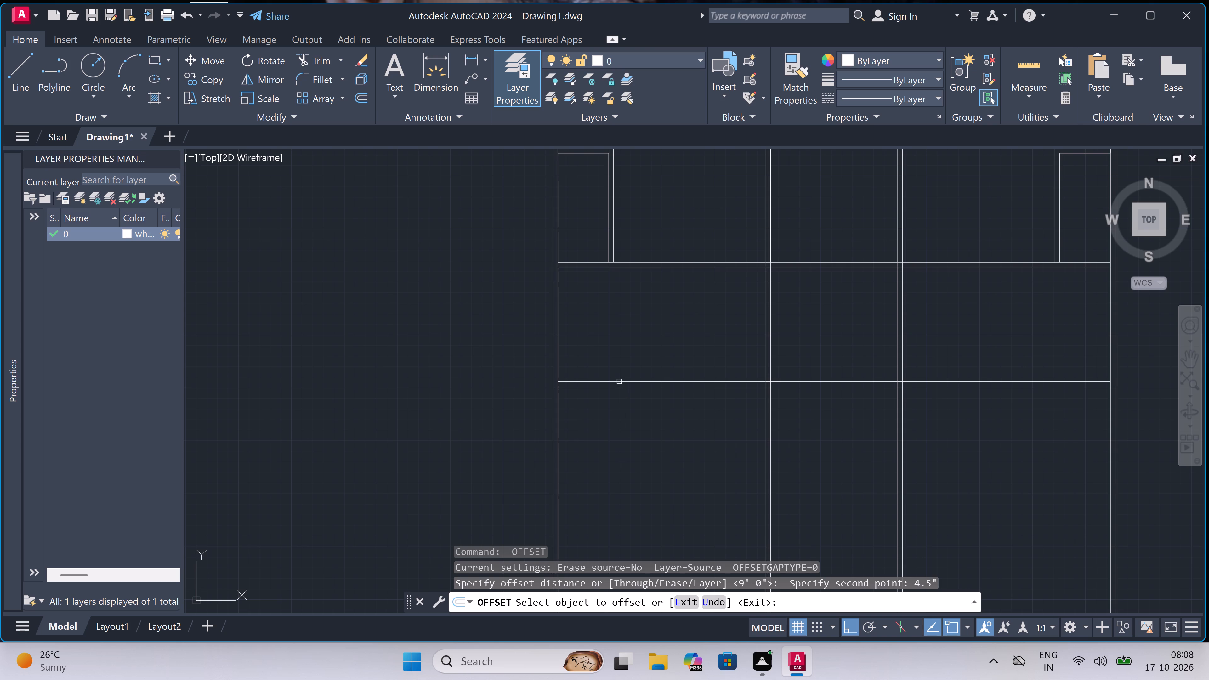
pyautogui.click(617, 383)
pyautogui.click(614, 399)
pyautogui.press('Escape')
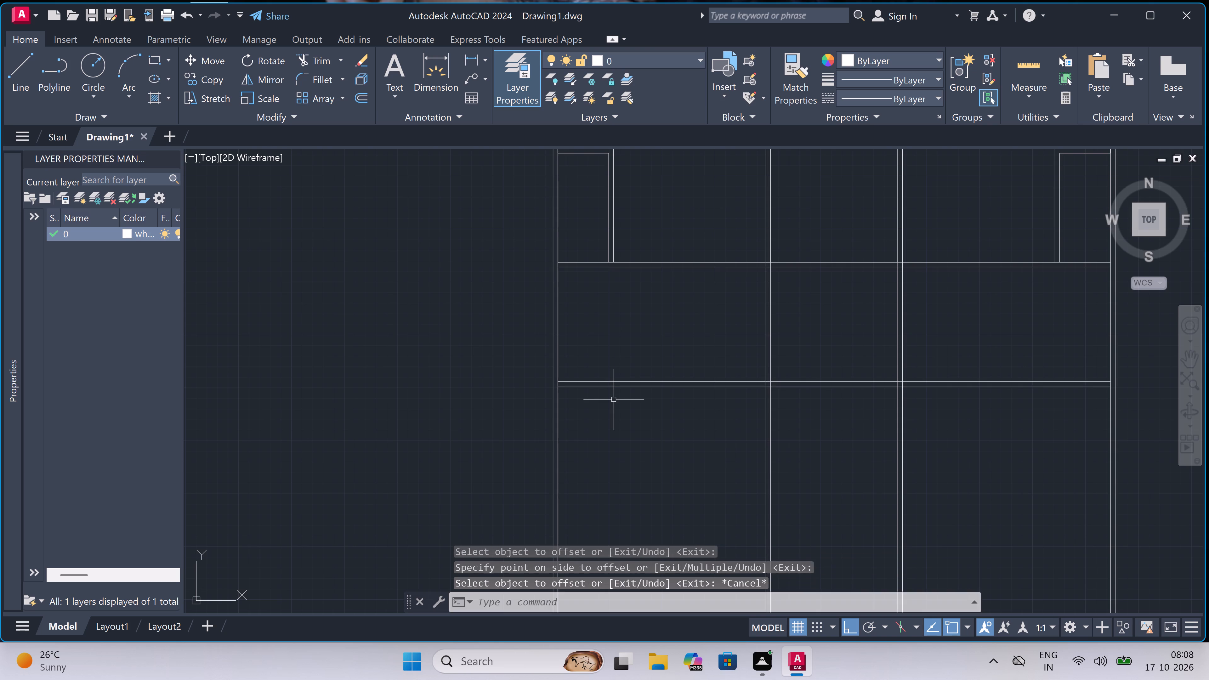
# Offset the lower line of the new horizontal wall 5'7" downward.
pyautogui.press('space')
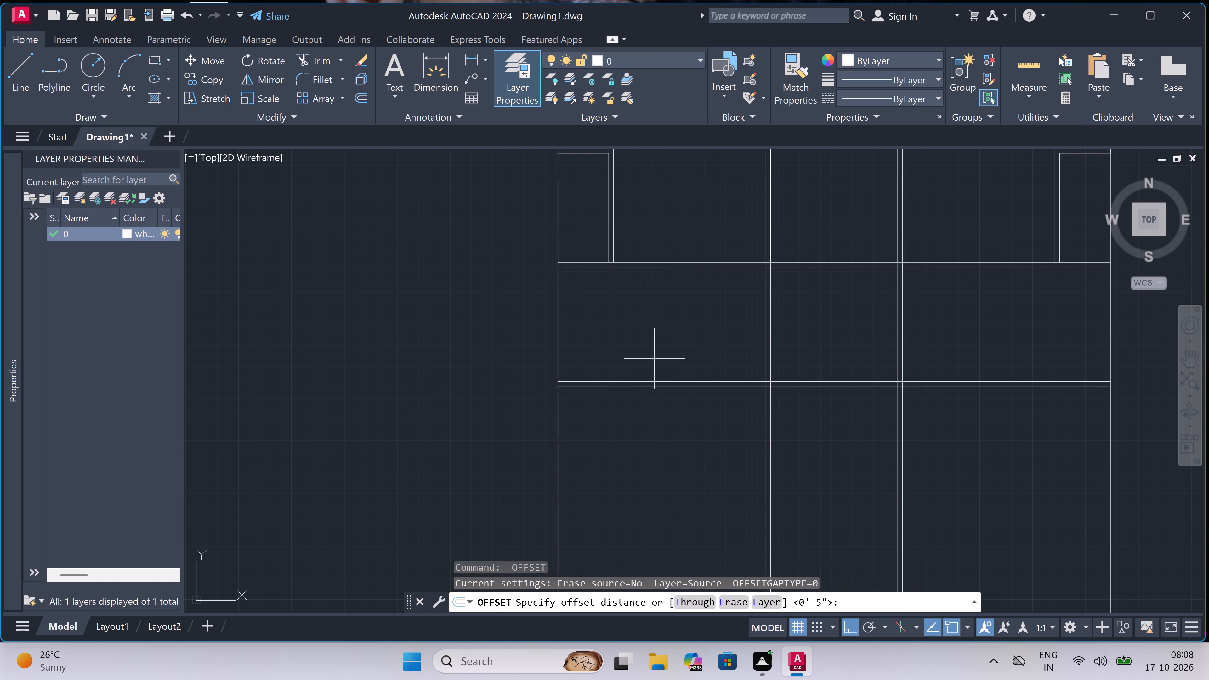
pyautogui.click(617, 385)
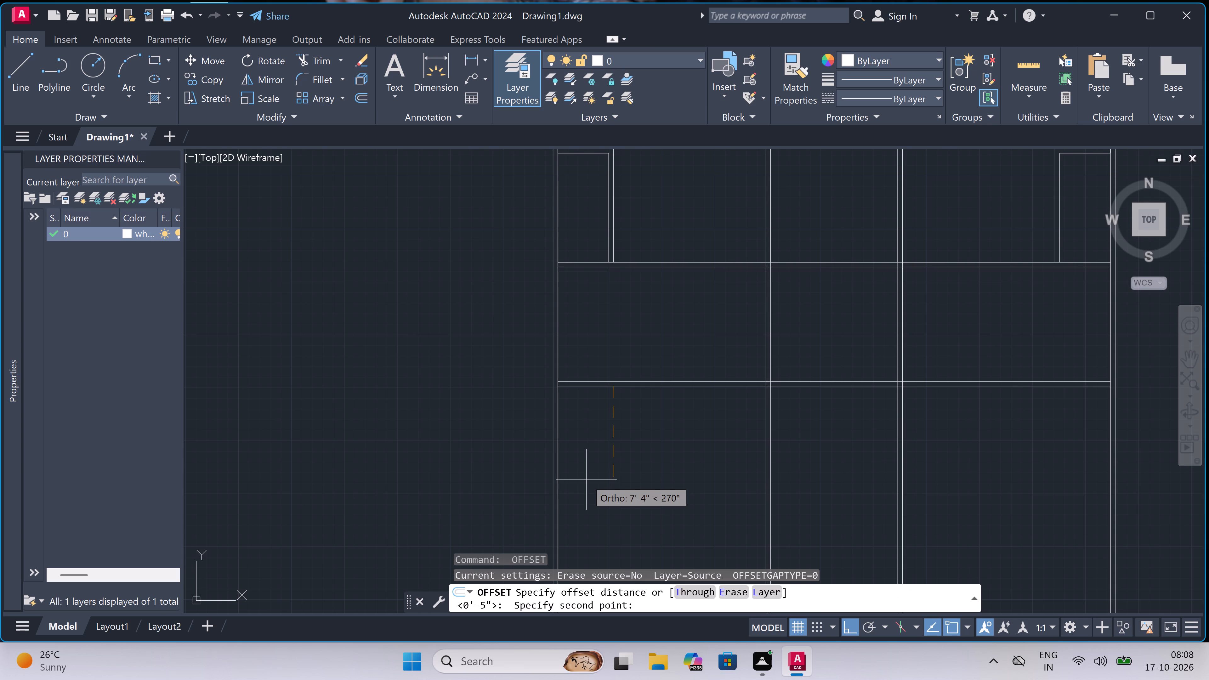
pyautogui.write('5\'7"')
pyautogui.press('space')
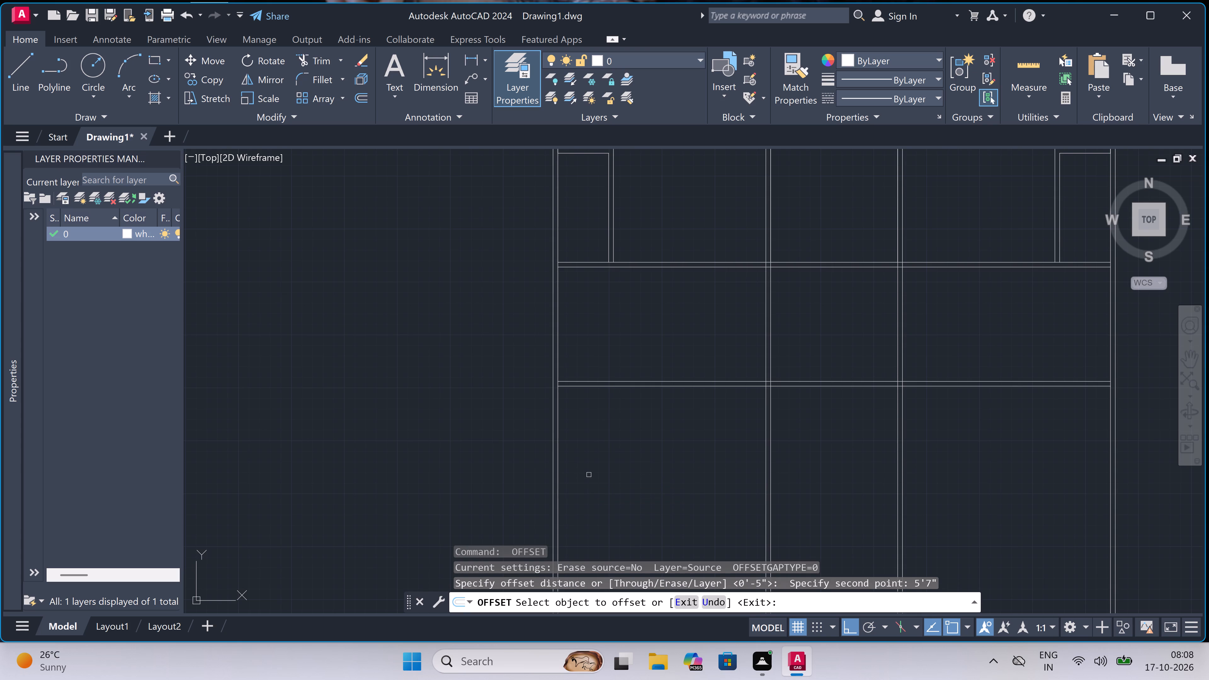
pyautogui.click(631, 388)
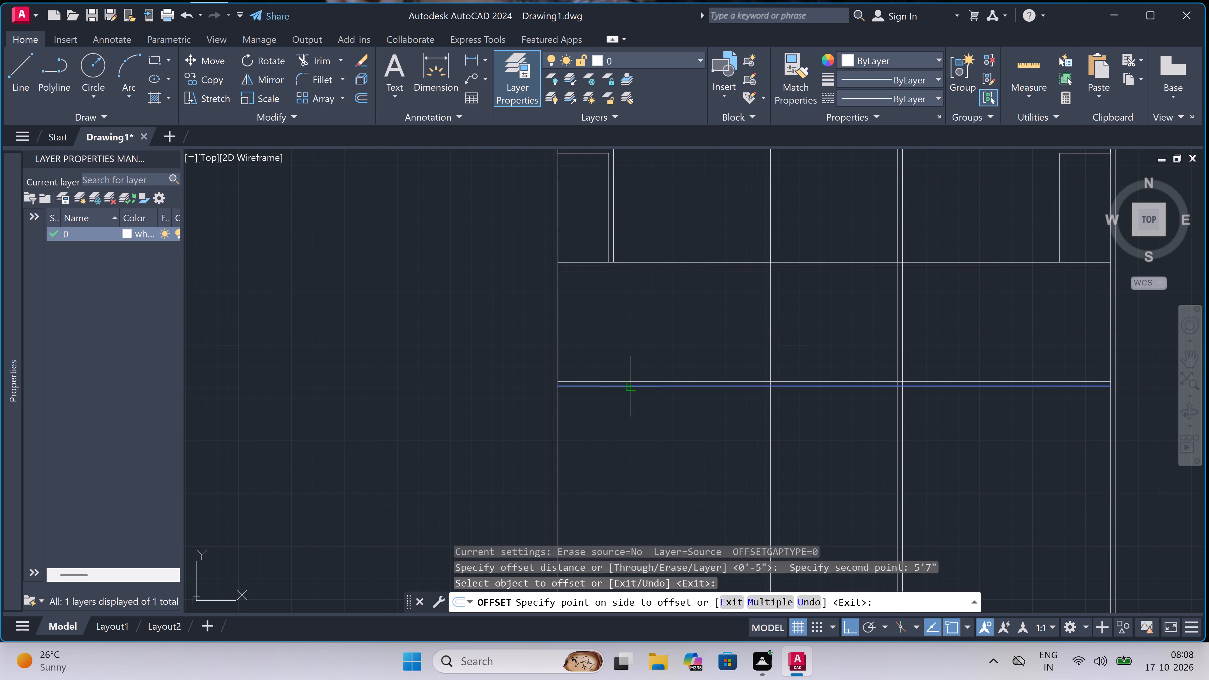
pyautogui.click(628, 428)
pyautogui.scroll(-2, 628, 428)
pyautogui.scroll(3, 633, 453)
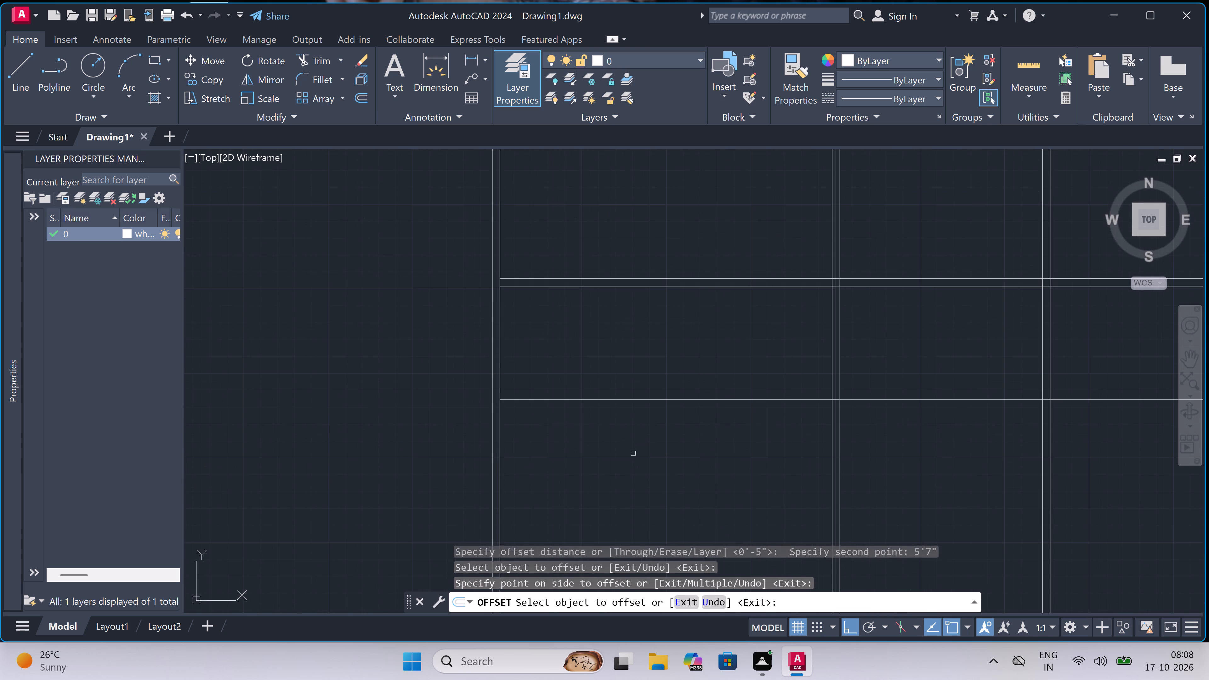
pyautogui.press('Escape')
# Offset the newest horizontal line, at the bottom of the 5'7" strip, 4.5" downward to give the wall its thickness.
pyautogui.press('space')
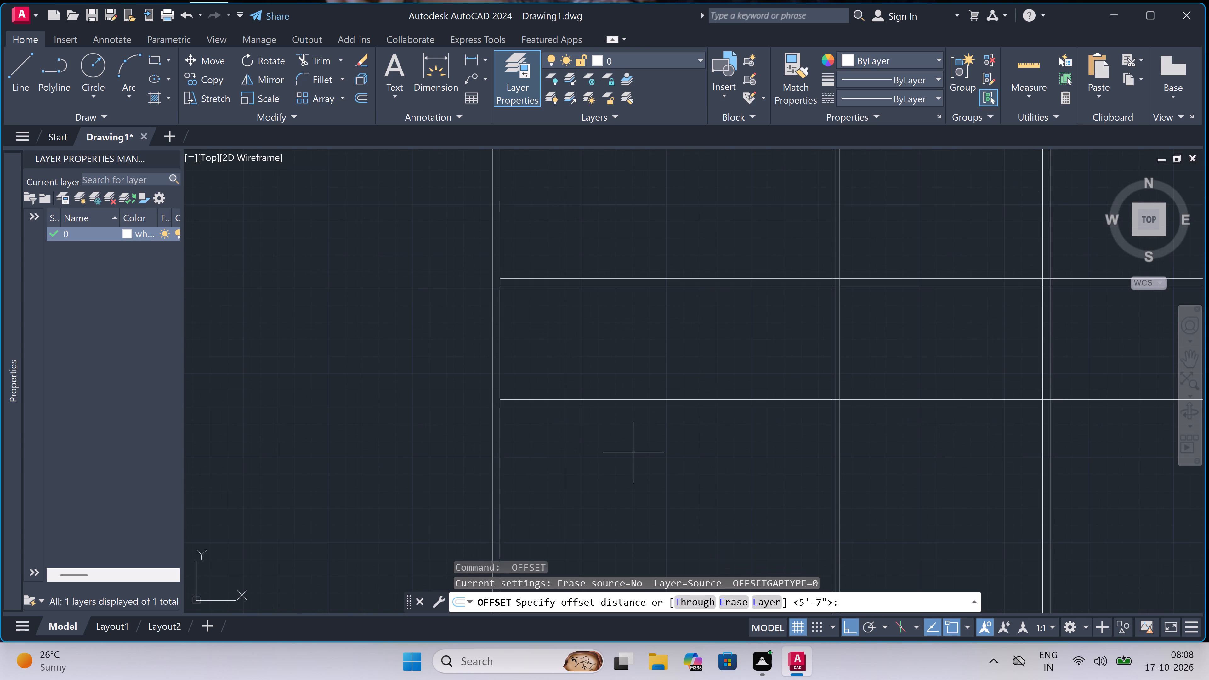
pyautogui.click(629, 398)
pyautogui.press('4')
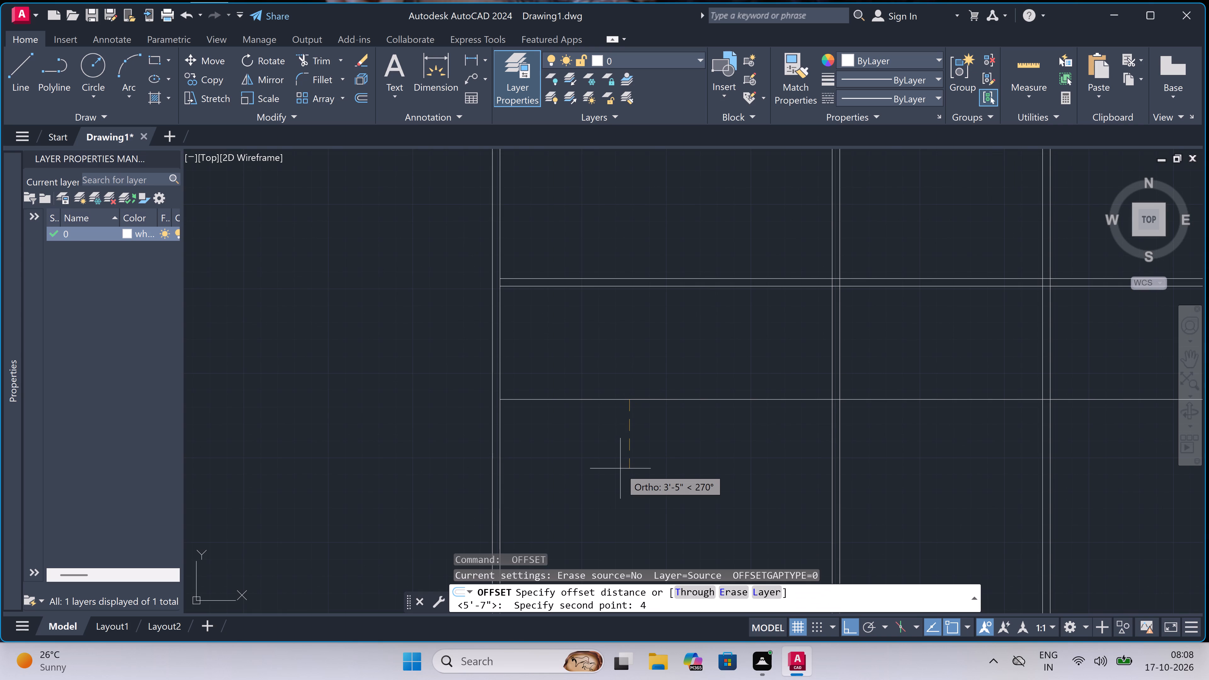
pyautogui.press('.')
pyautogui.press('5')
pyautogui.write('"')
pyautogui.press('space')
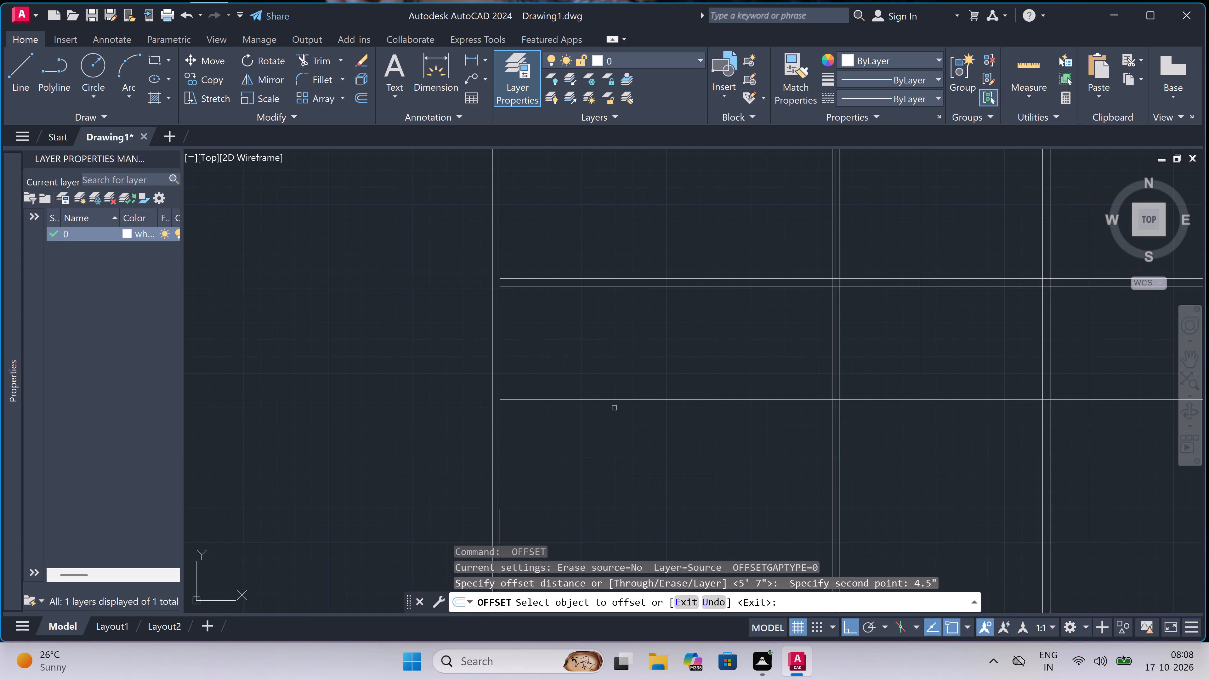
pyautogui.click(611, 397)
pyautogui.click(588, 477)
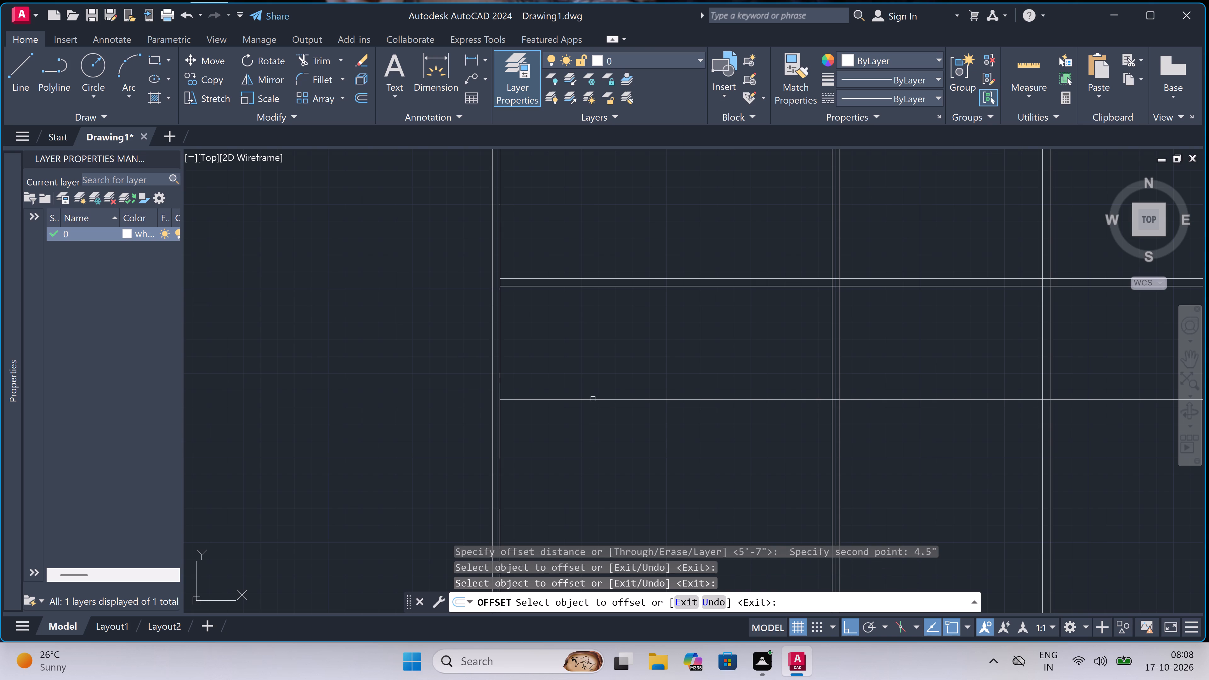
pyautogui.click(593, 399)
pyautogui.click(594, 429)
pyautogui.press('Escape')
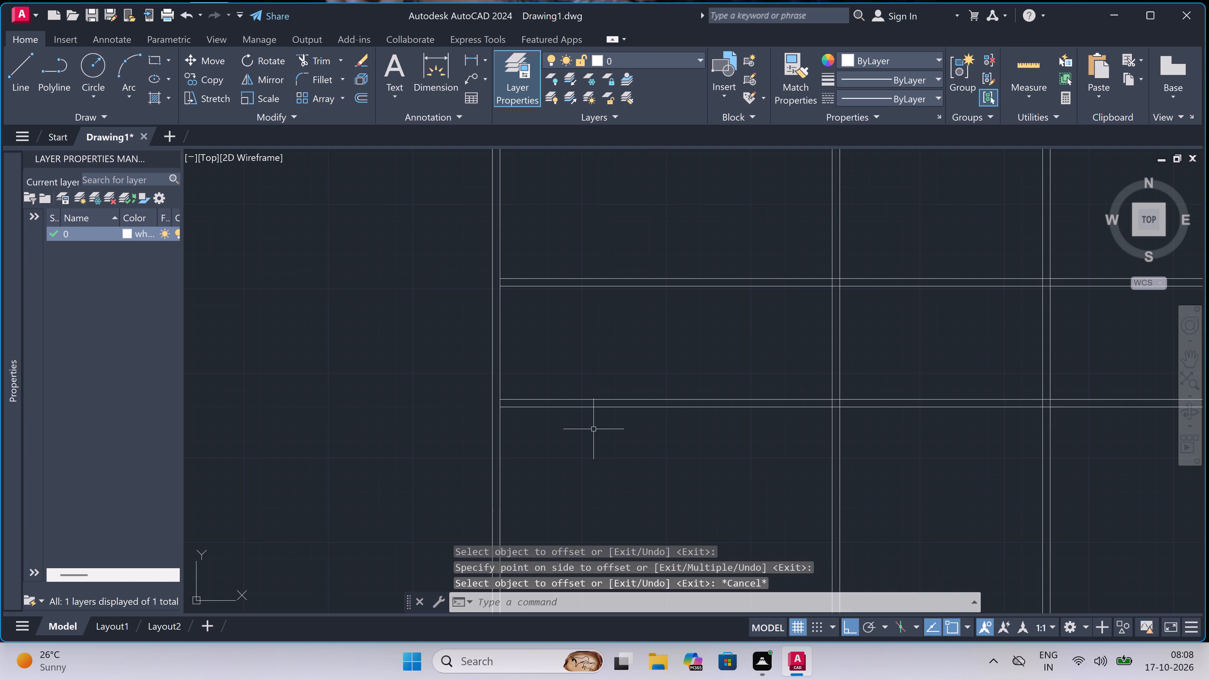
# Offset the lower line of the lowest horizontal wall 12' downward.
pyautogui.press('space')
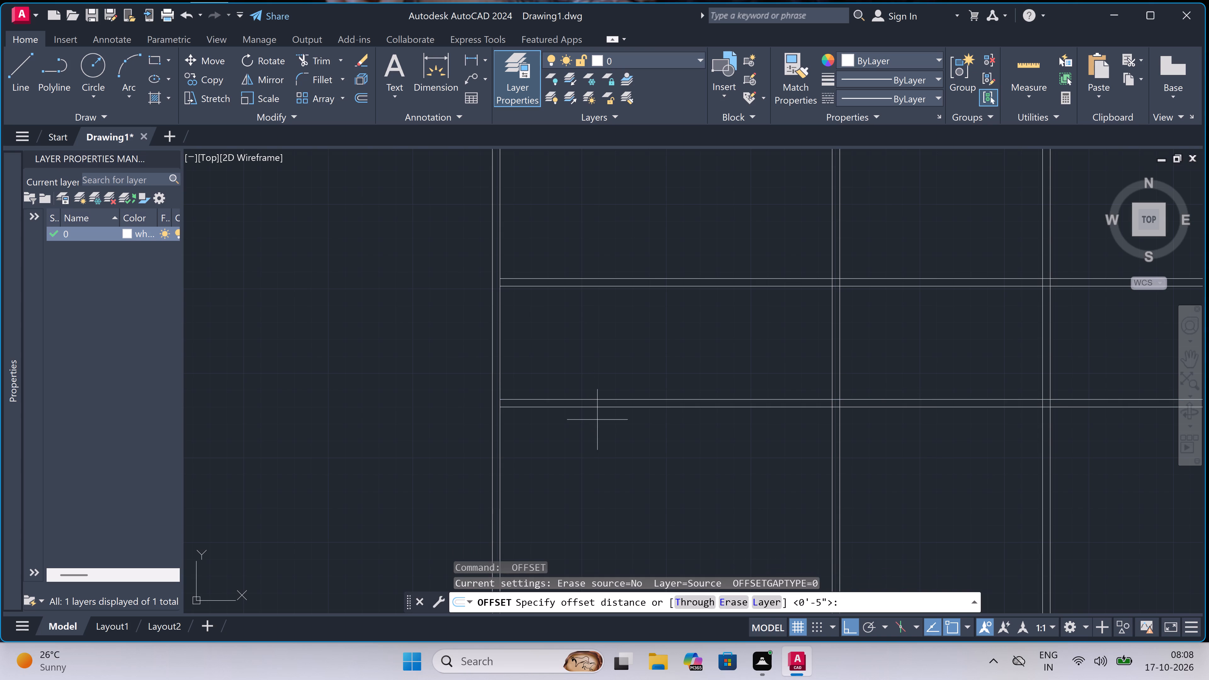
pyautogui.click(598, 405)
pyautogui.scroll(-3, 598, 405)
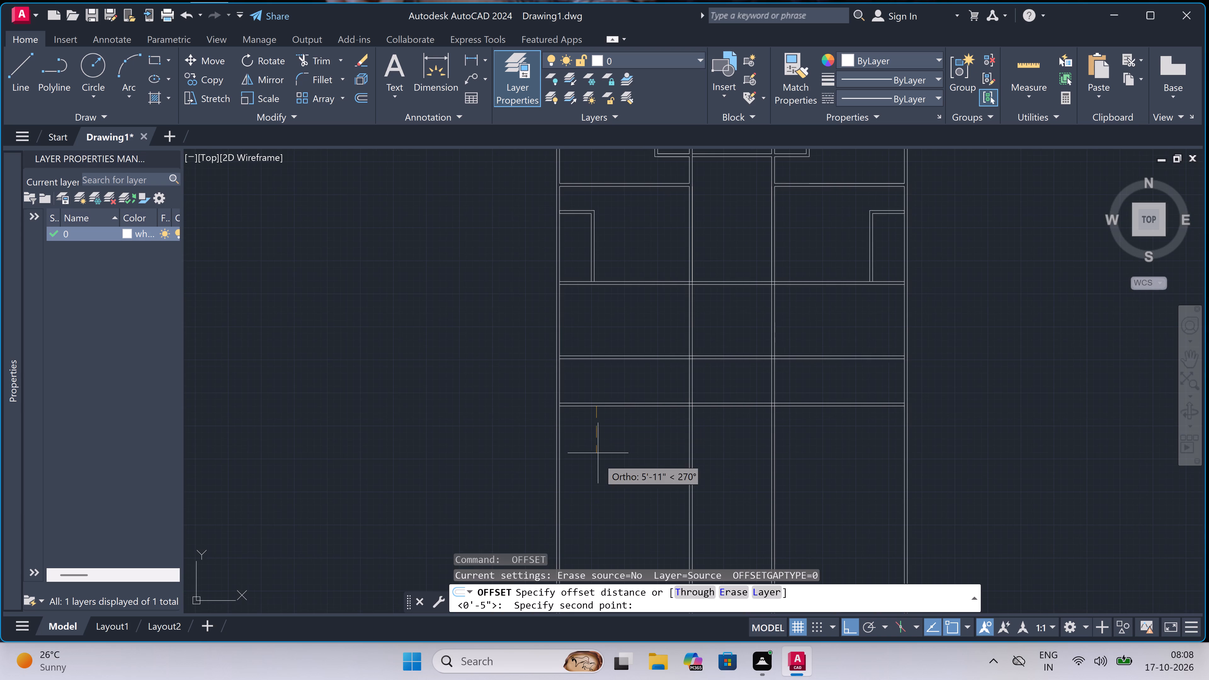
pyautogui.write('12')
pyautogui.write("'")
pyautogui.press('space')
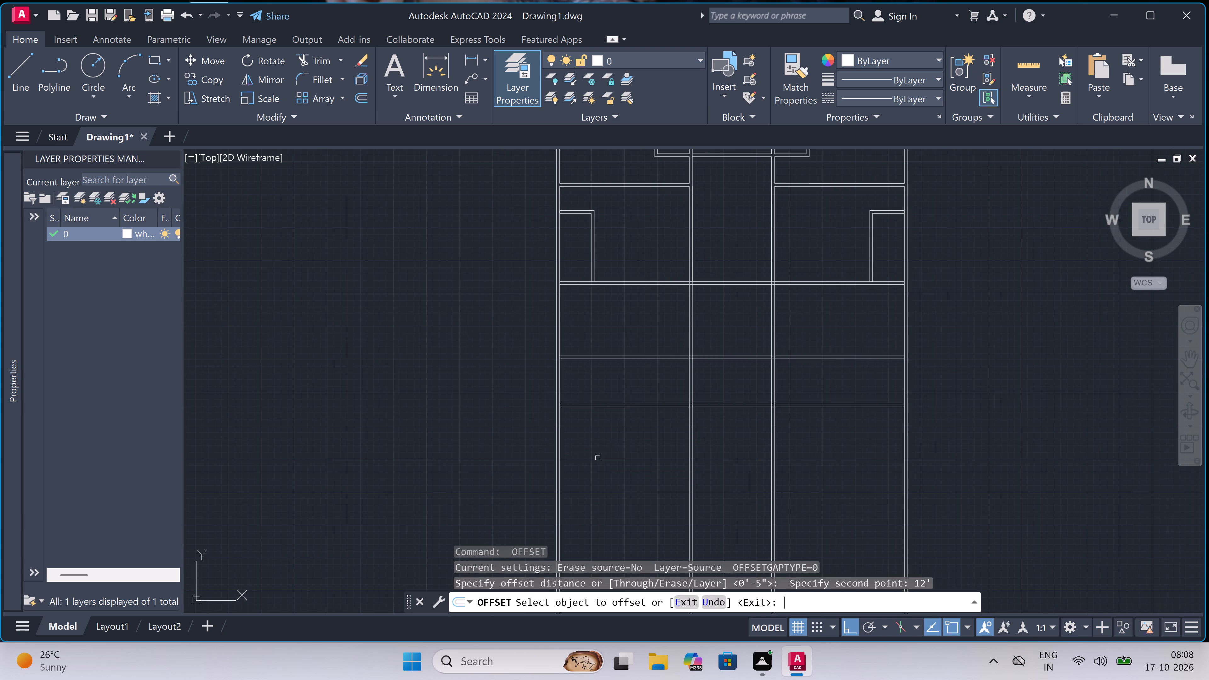
pyautogui.click(613, 407)
pyautogui.click(611, 474)
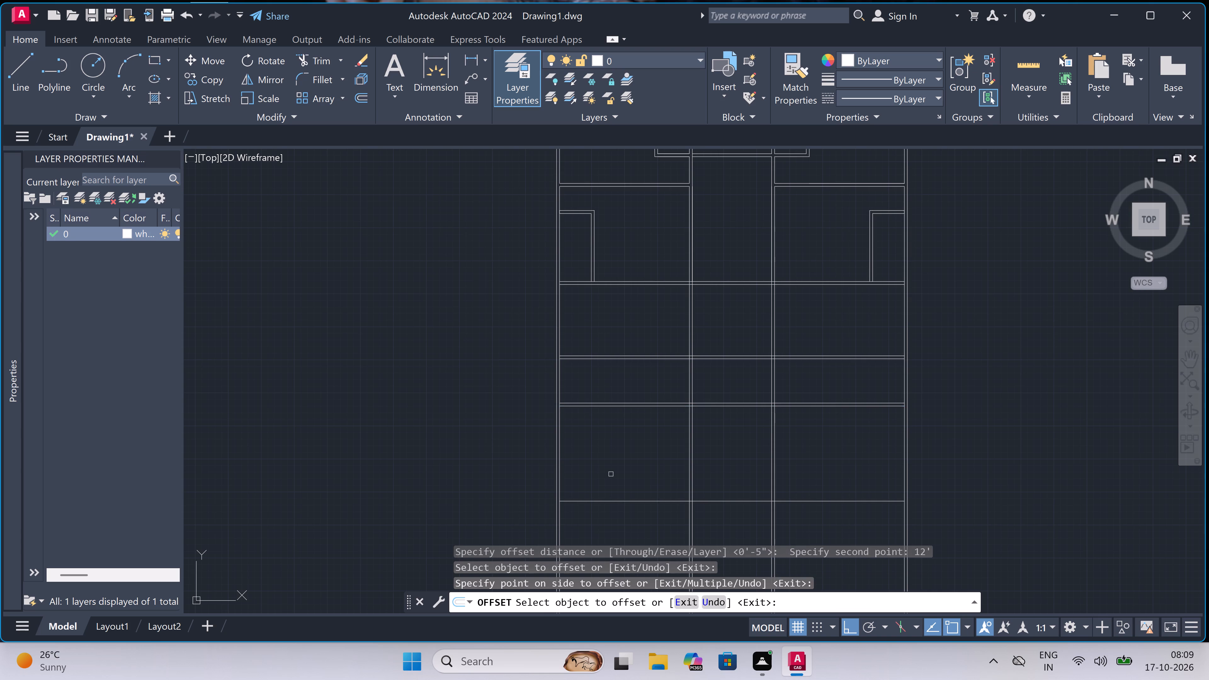
pyautogui.scroll(-3, 610, 474)
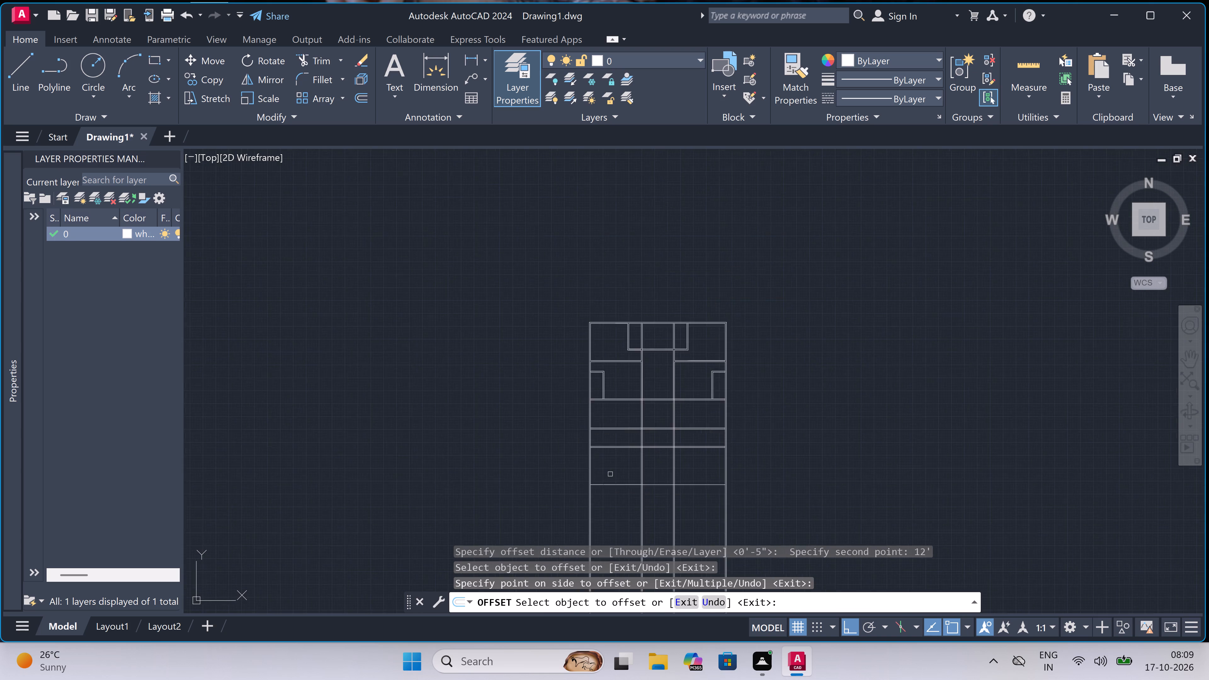
pyautogui.scroll(4, 610, 493)
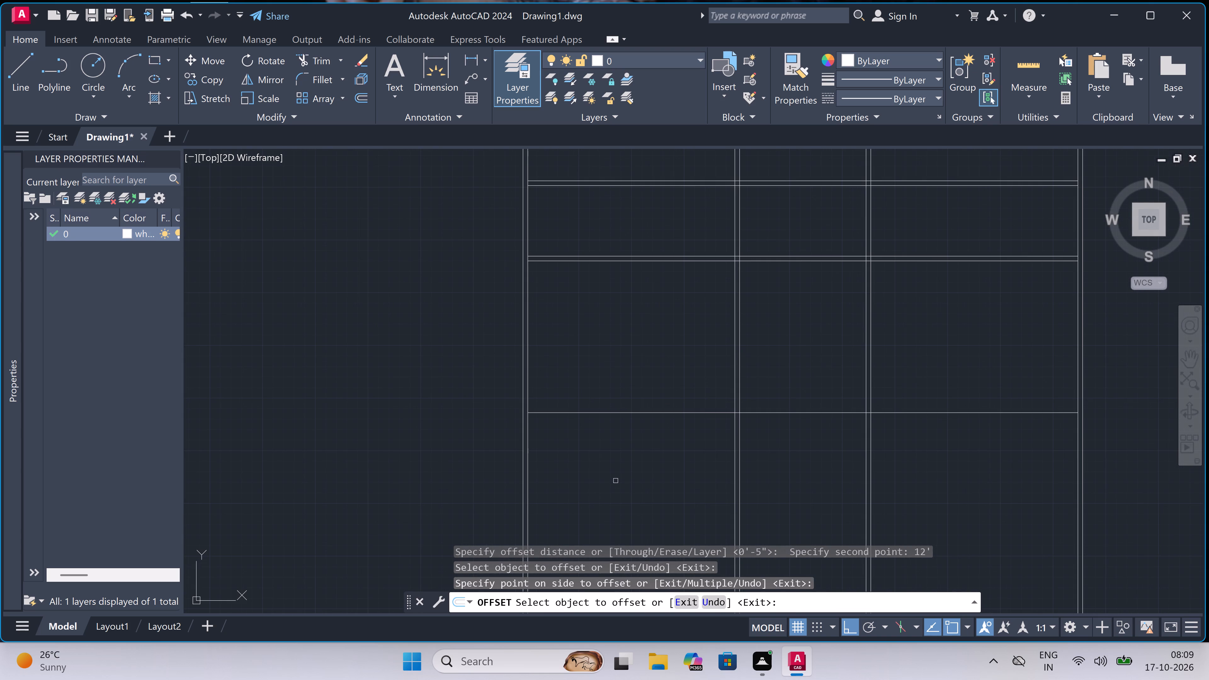
pyautogui.press('Escape')
# Offset the new bottom horizontal line 4.5" downward to form the bottom wall.
pyautogui.press('space')
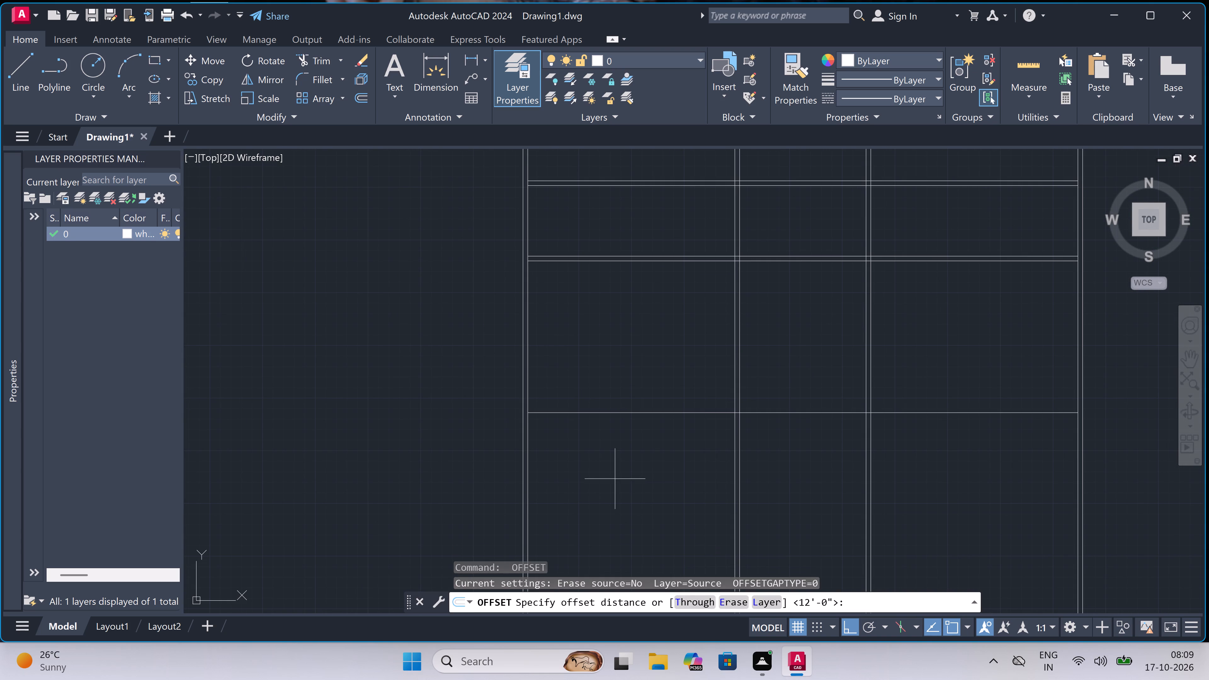
pyautogui.click(624, 413)
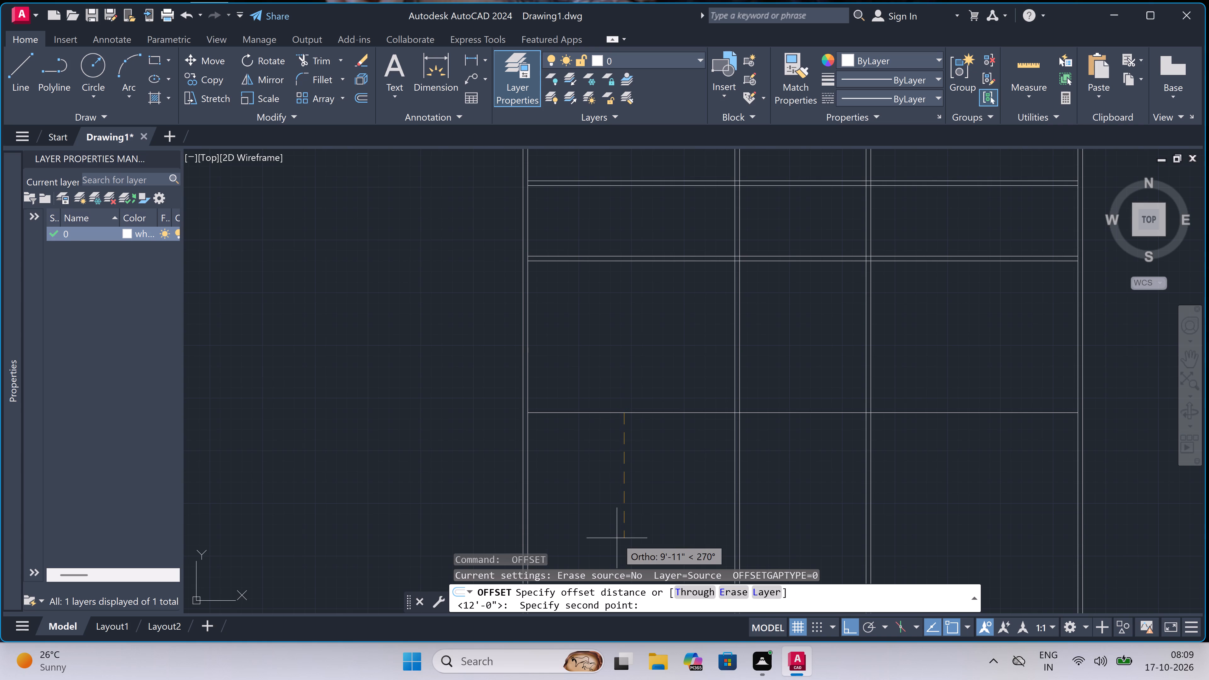
pyautogui.press('4')
pyautogui.write('.5')
pyautogui.write('"')
pyautogui.press('space')
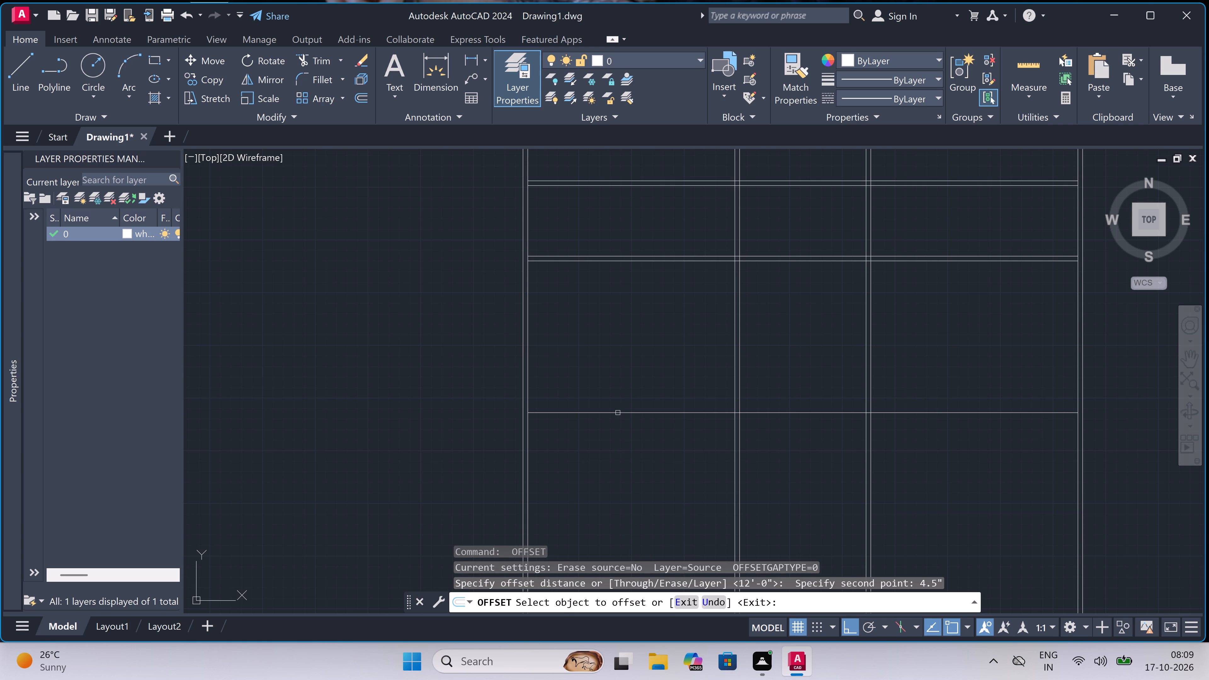
pyautogui.moveTo(617, 412); pyautogui.dragTo(618, 422)
pyautogui.moveTo(616, 445); pyautogui.dragTo(620, 450)
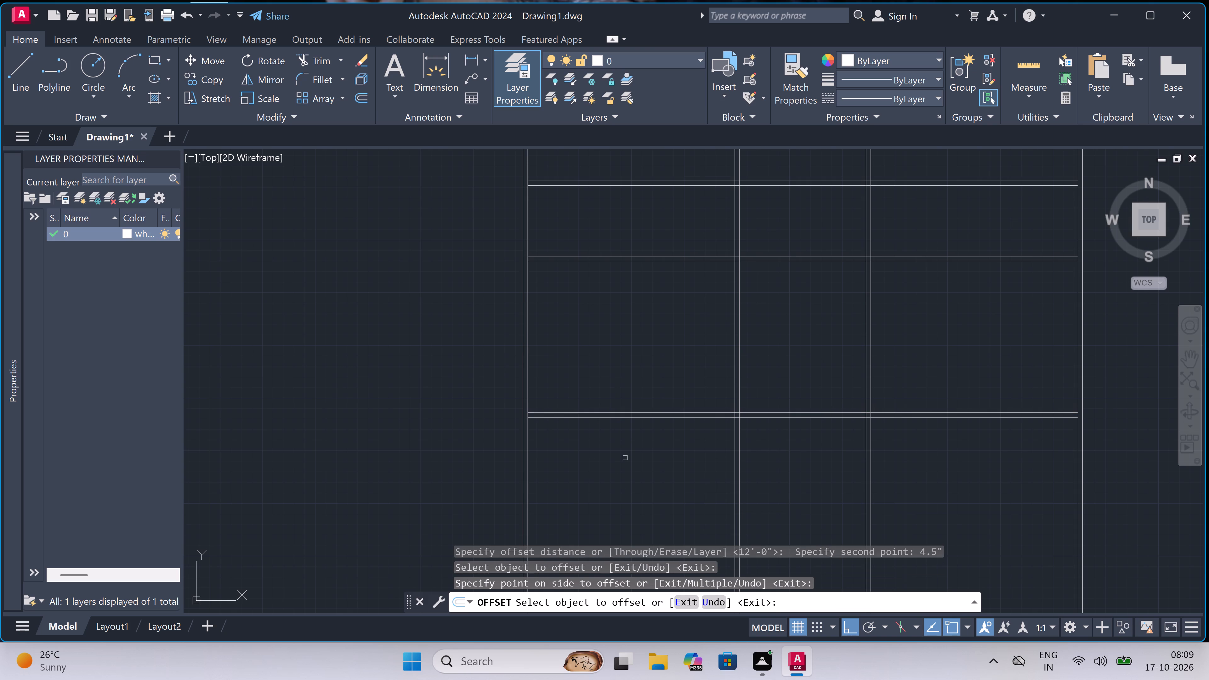
pyautogui.press('Escape')
# Extend both ends of the bottom wall's two lines to the outermost lines of the side walls.
pyautogui.write('ex')
pyautogui.press('space')
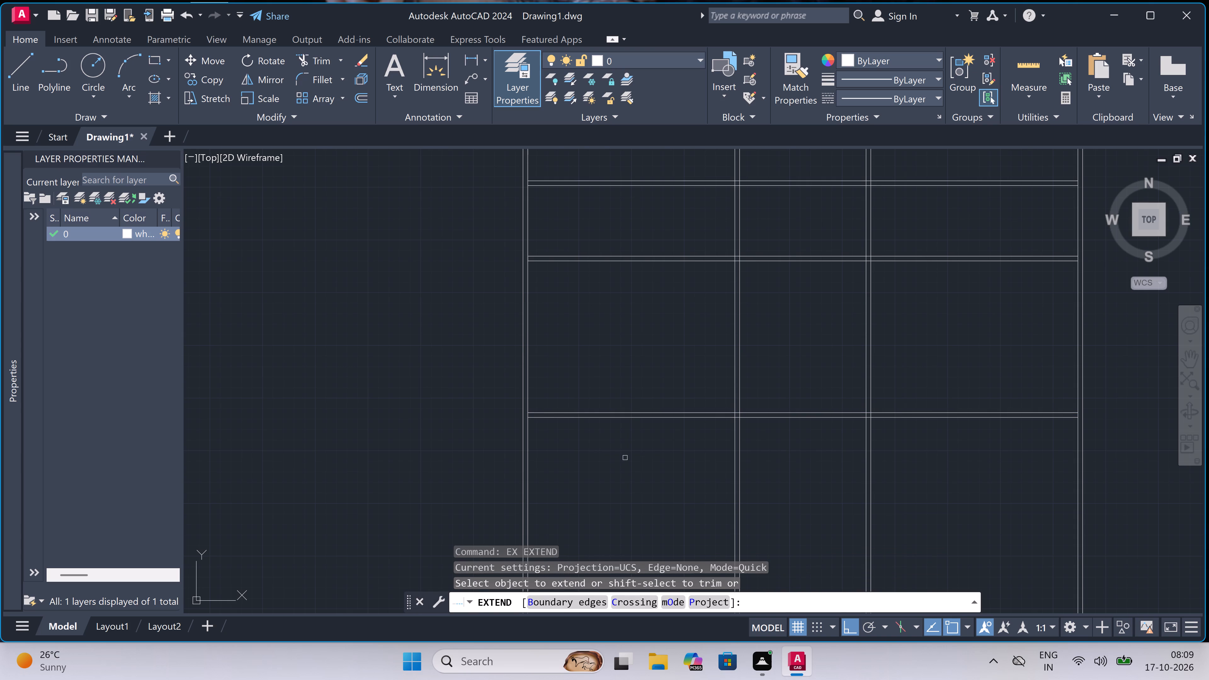
pyautogui.click(625, 459)
pyautogui.click(580, 389)
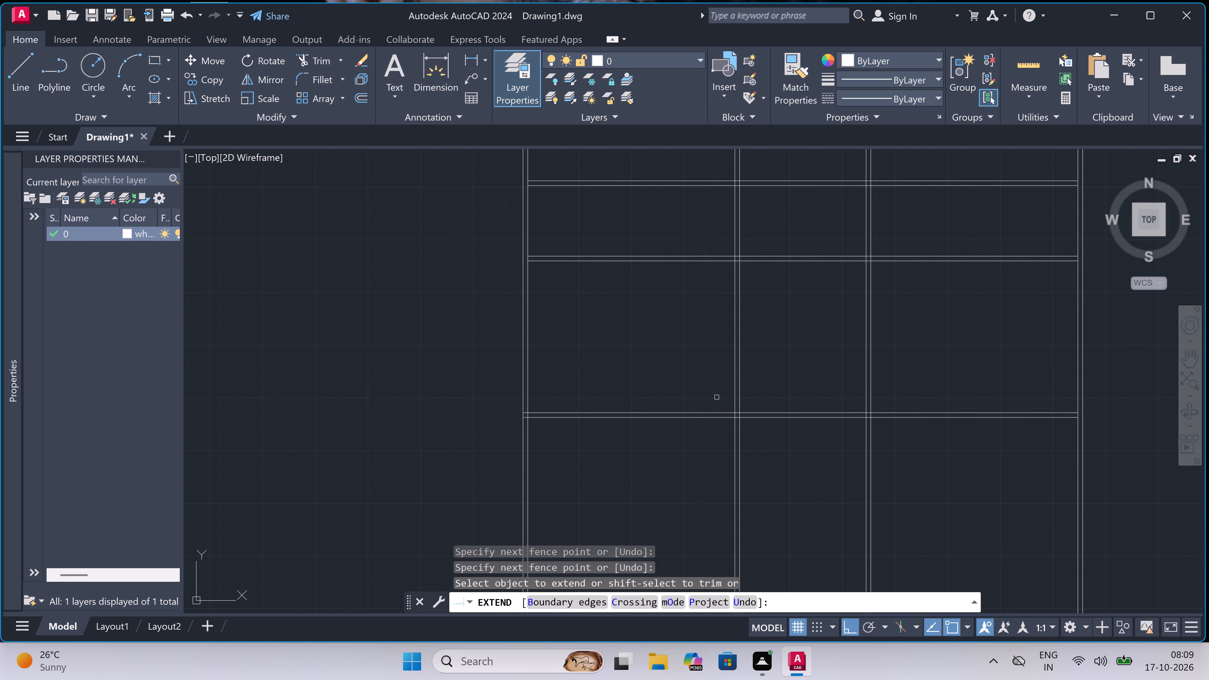
pyautogui.click(982, 433)
pyautogui.click(1052, 375)
pyautogui.press('Escape')
# Trim off all the vertical wall lines that run below the bottom wall.
pyautogui.write('tr')
pyautogui.press('space')
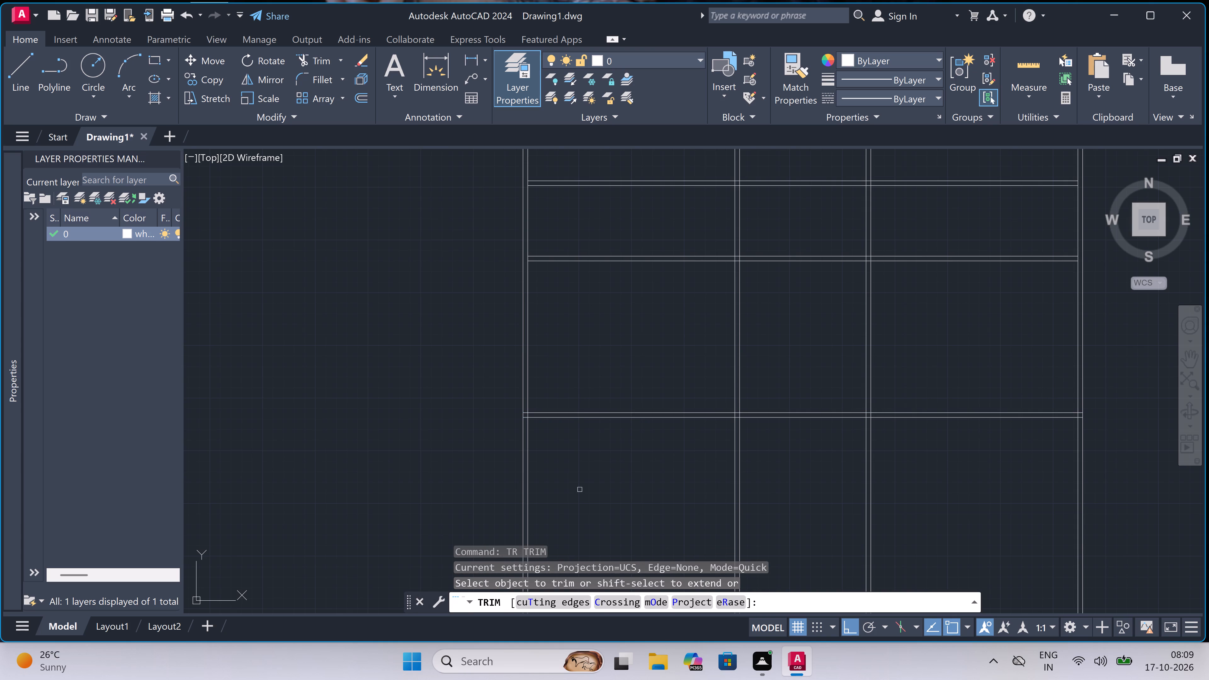
pyautogui.scroll(-1, 470, 494)
pyautogui.click(471, 495)
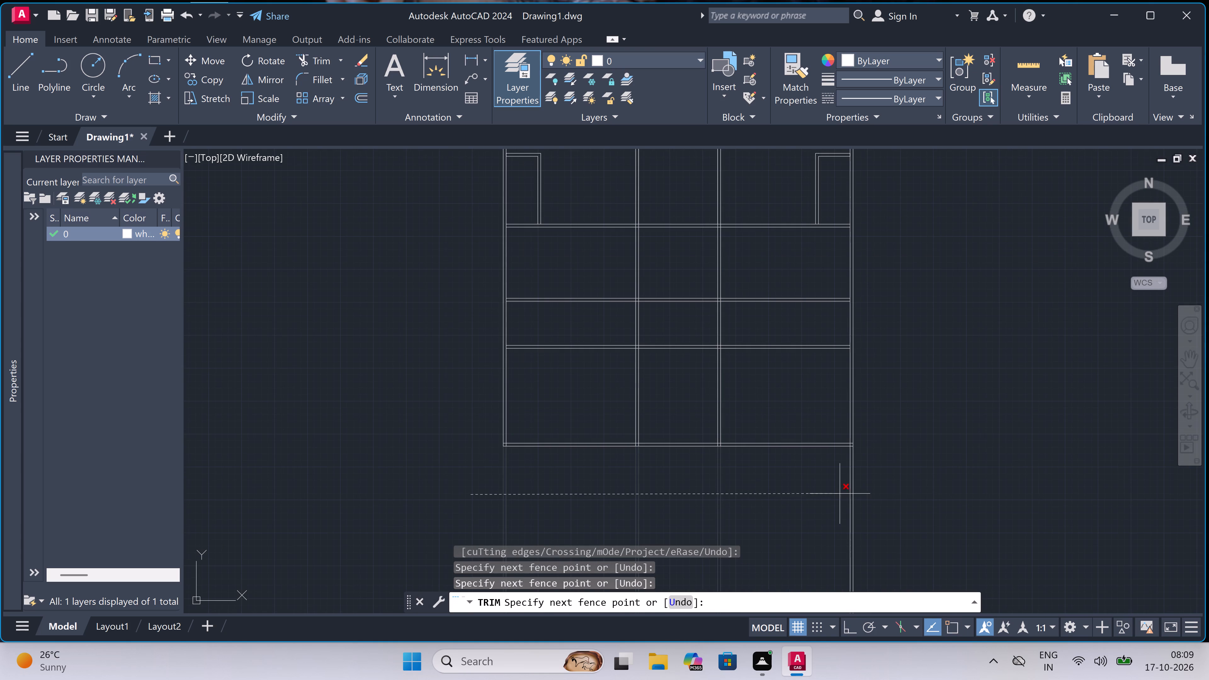
pyautogui.click(867, 487)
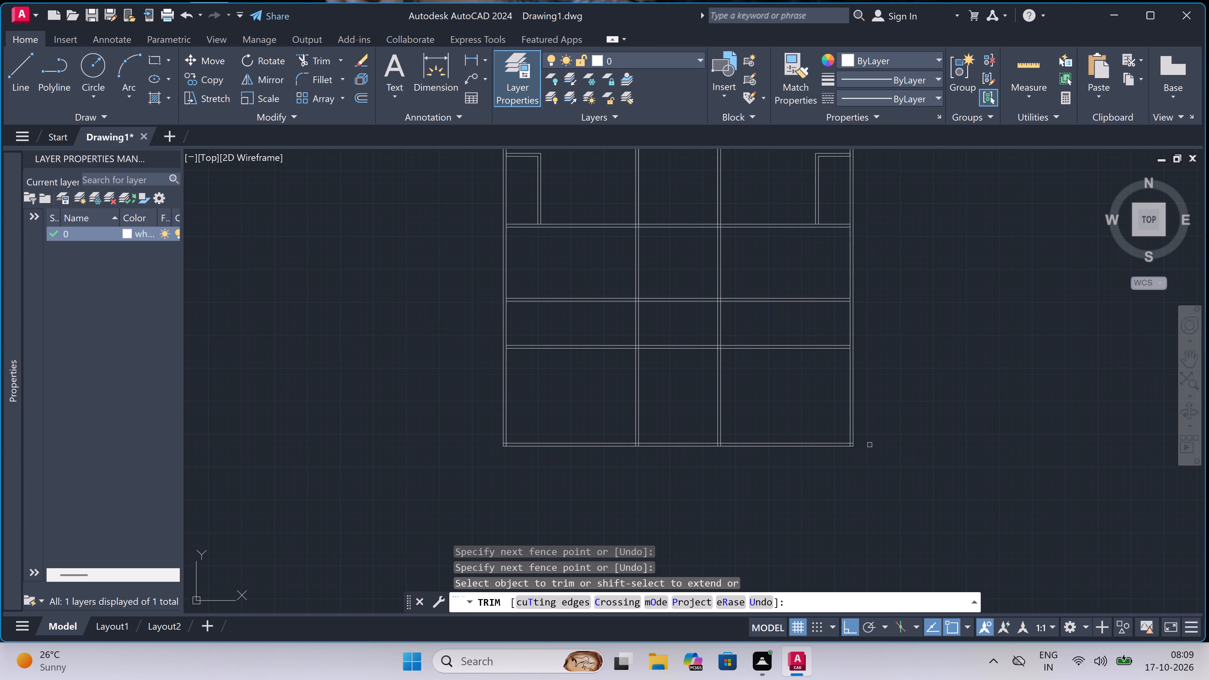
# Trim the inner wall lines' overlapping ends at the plan's bottom-right corner.
pyautogui.scroll(1, 872, 443)
pyautogui.scroll(3, 806, 449)
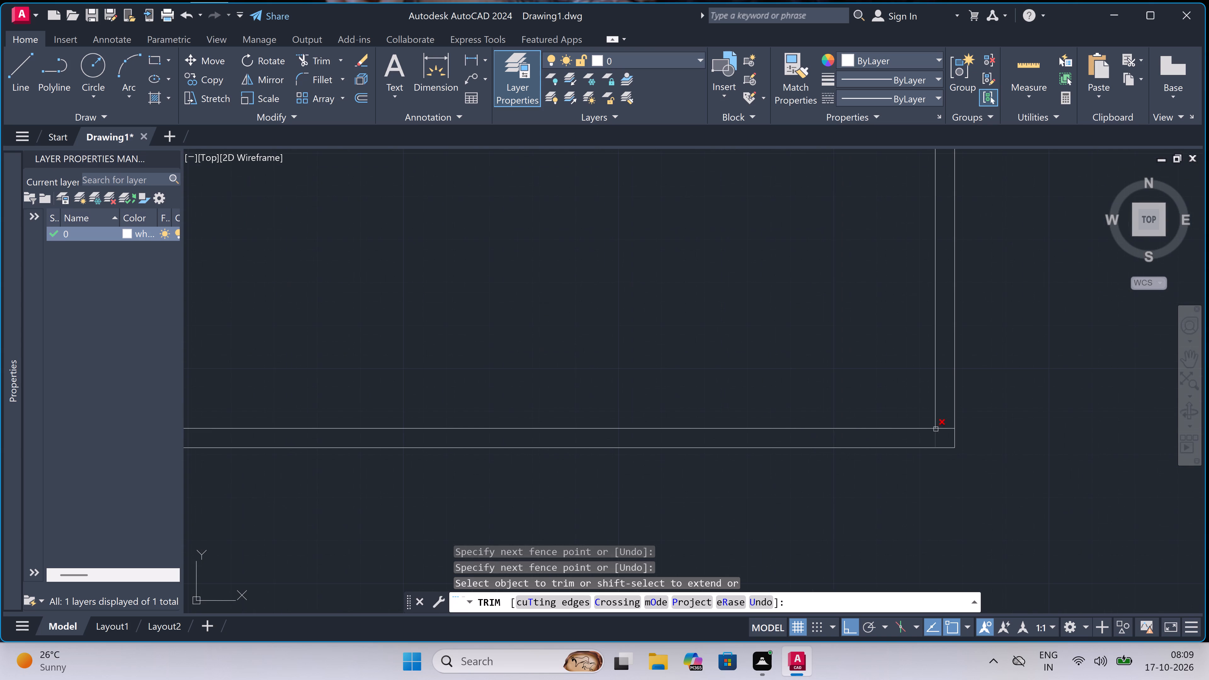
pyautogui.scroll(3, 947, 430)
pyautogui.click(945, 422)
pyautogui.click(895, 460)
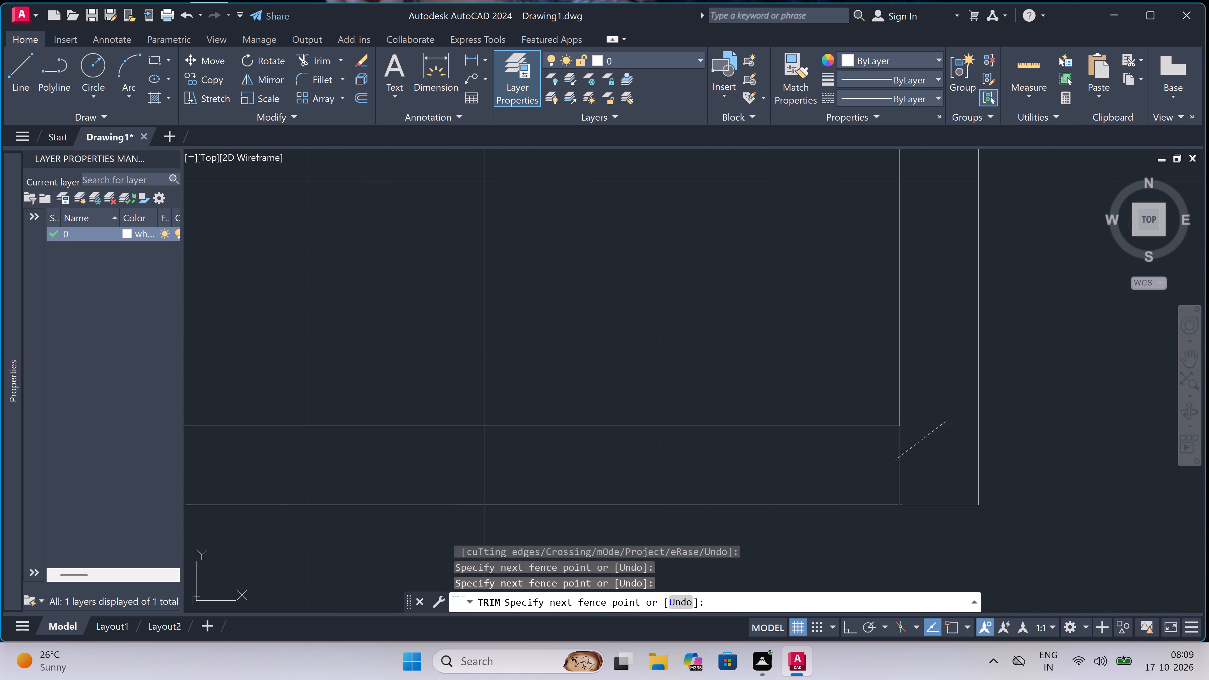
# Trim away both central vertical walls' lines inside the 12' space above the bottom wall.
pyautogui.scroll(-8, 894, 460)
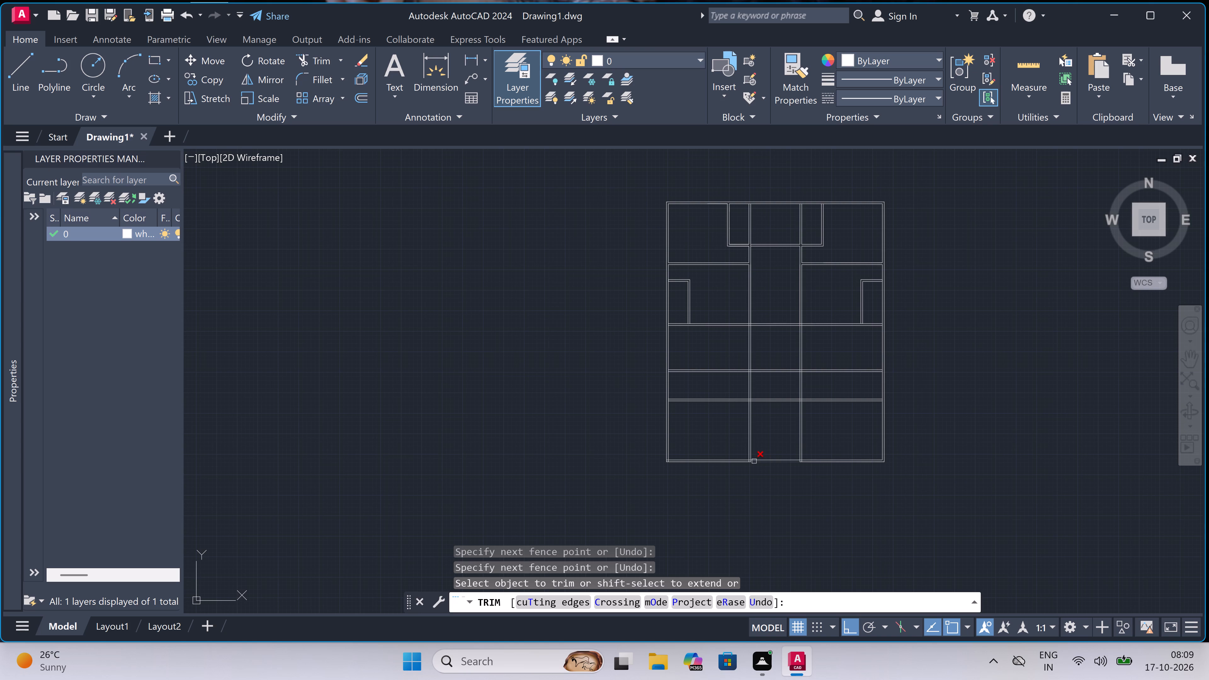
pyautogui.scroll(1, 755, 410)
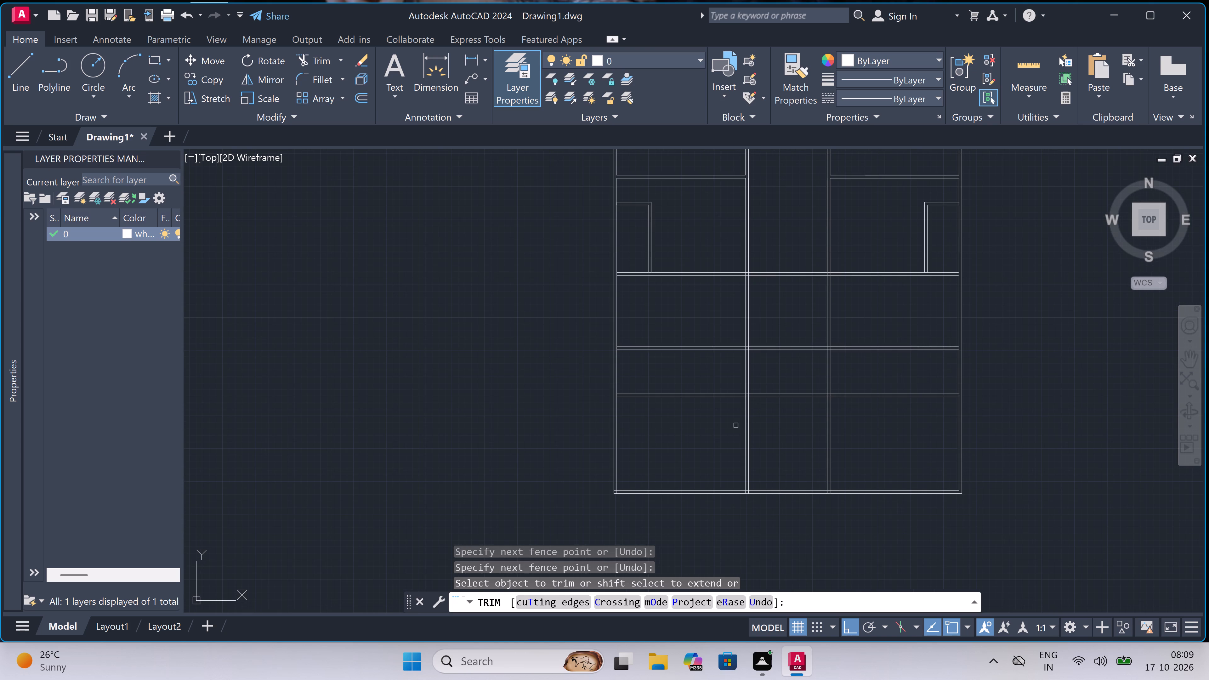
pyautogui.moveTo(698, 438); pyautogui.dragTo(705, 435)
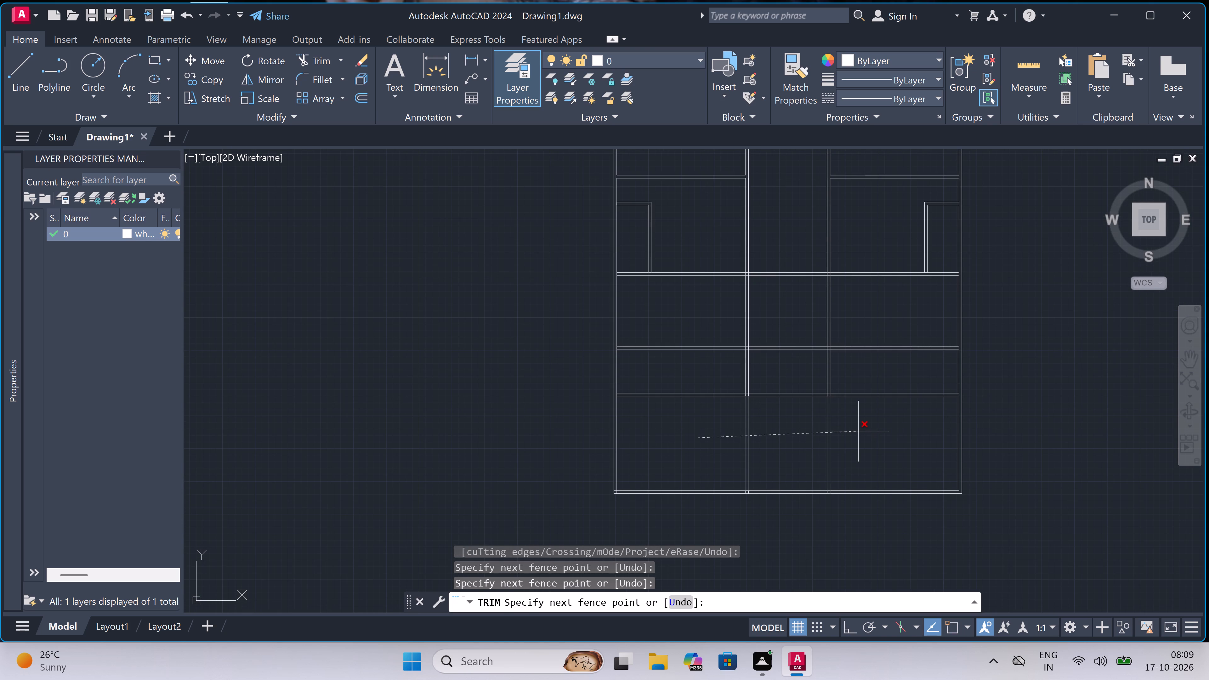
pyautogui.click(858, 431)
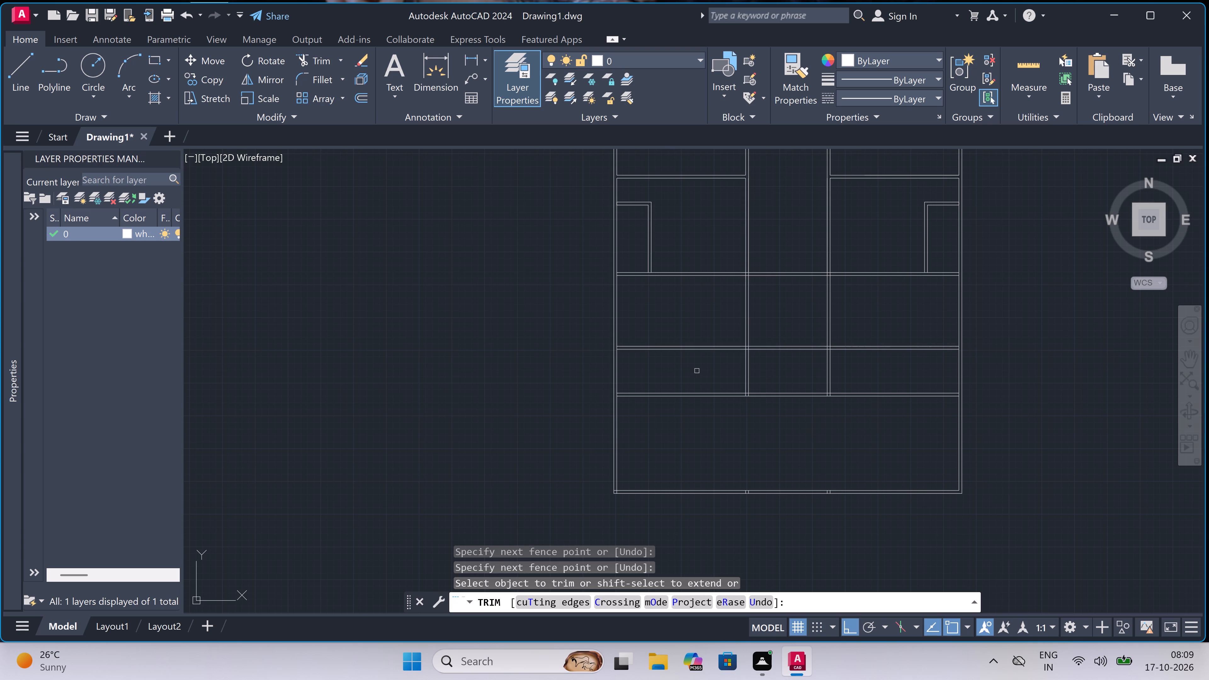
# Trim the horizontal lines crossing the left central vertical wall at the wall directly above the 5'7" strip.
pyautogui.scroll(2, 704, 340)
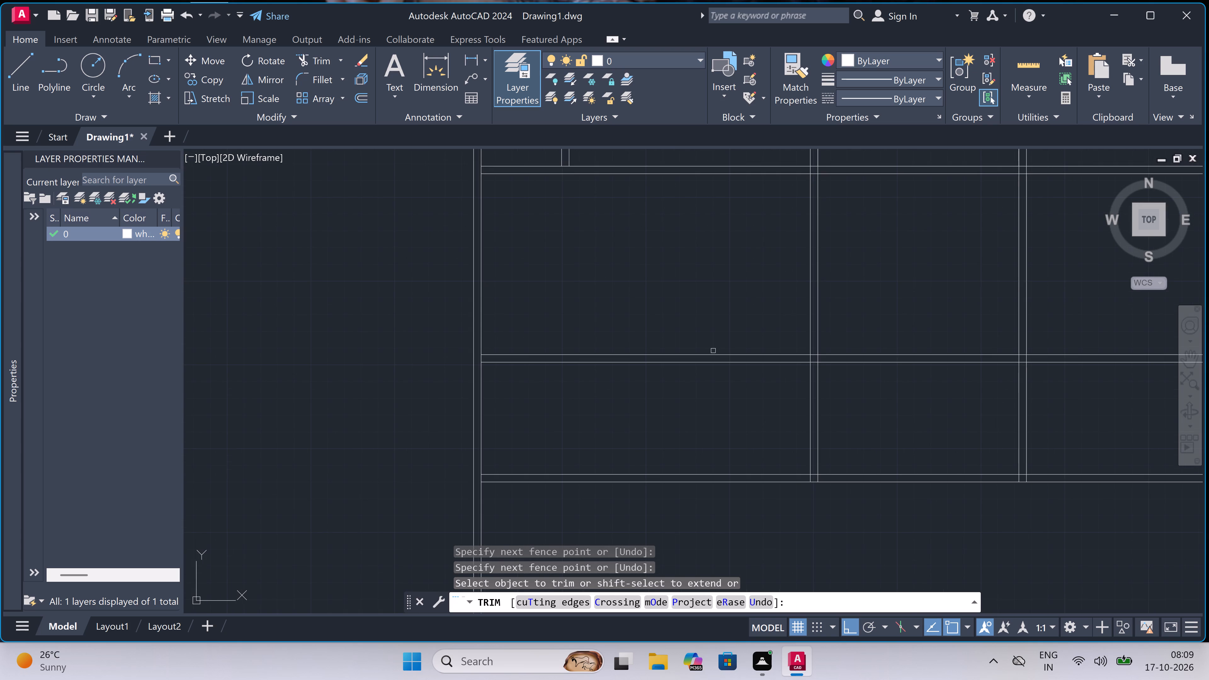
pyautogui.scroll(2, 812, 359)
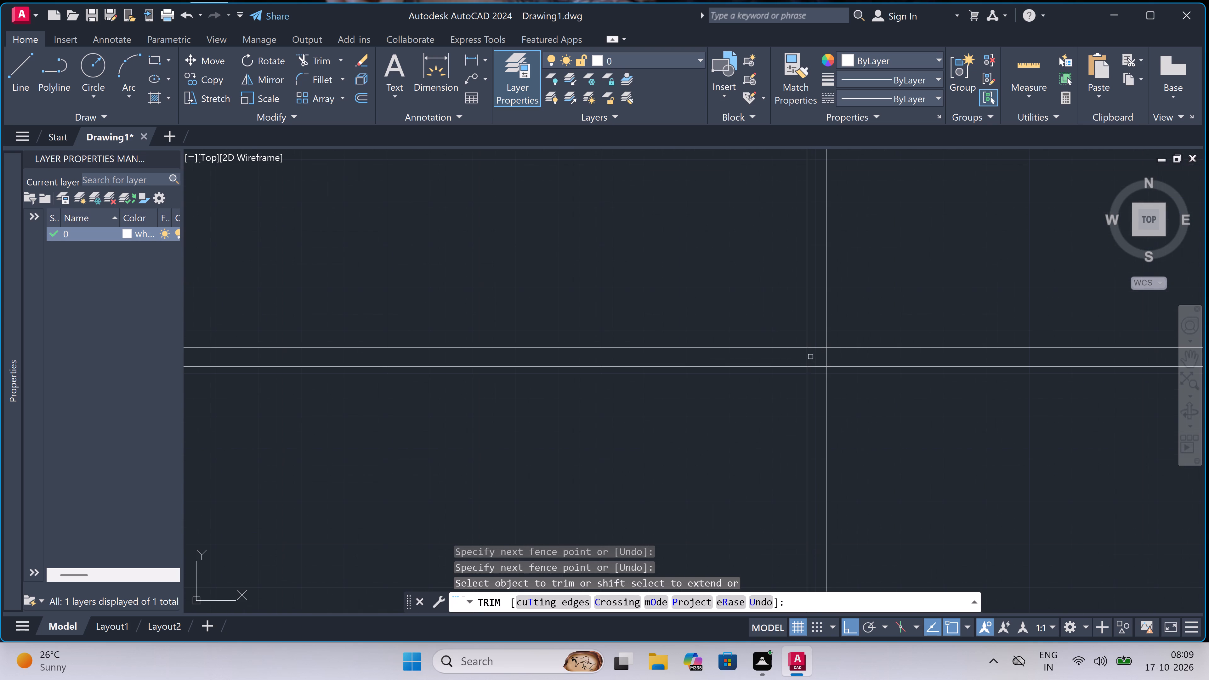
pyautogui.click(815, 326)
pyautogui.click(820, 428)
pyautogui.scroll(-3, 634, 439)
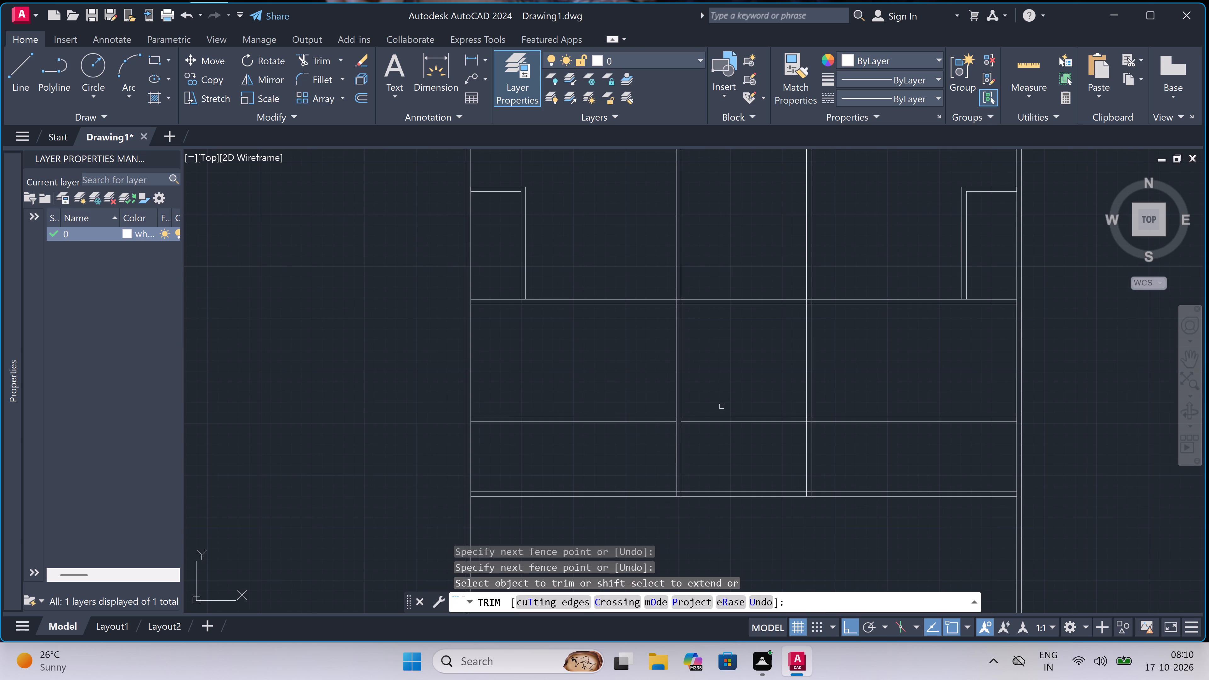
# Trim both central vertical walls' lines out of the two spaces between the wall below the upper rooms and the wall above the 12' space.
pyautogui.click(839, 360)
pyautogui.click(610, 358)
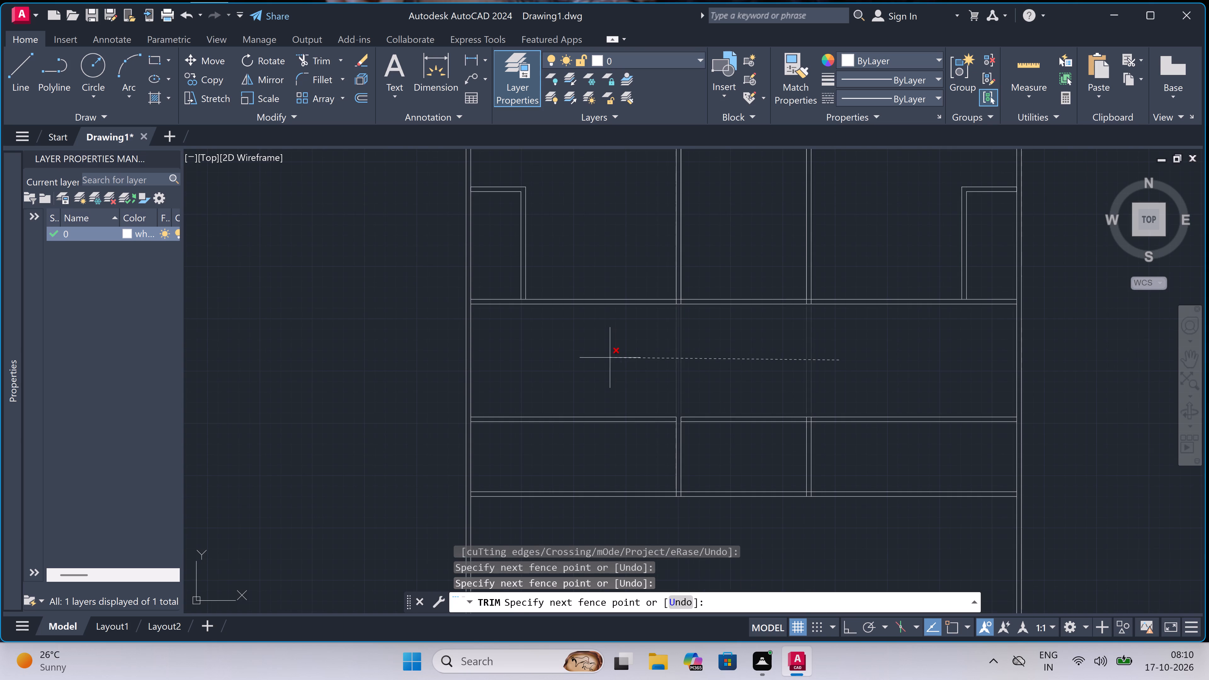
pyautogui.click(837, 447)
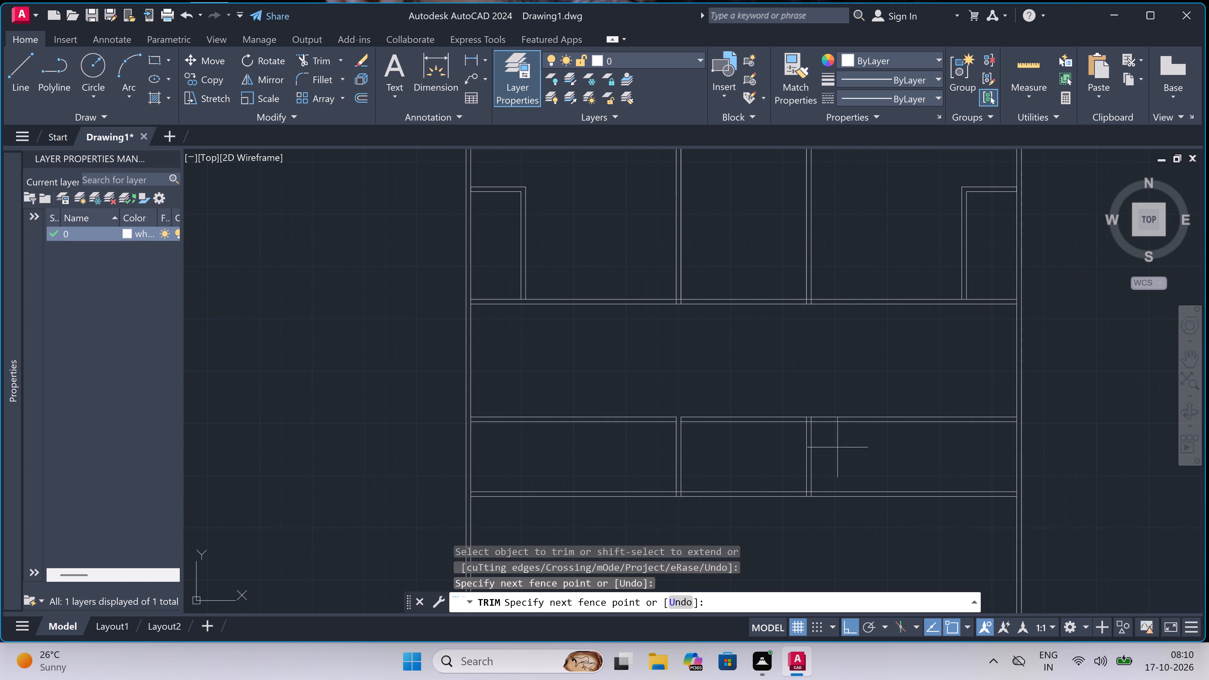
pyautogui.click(633, 451)
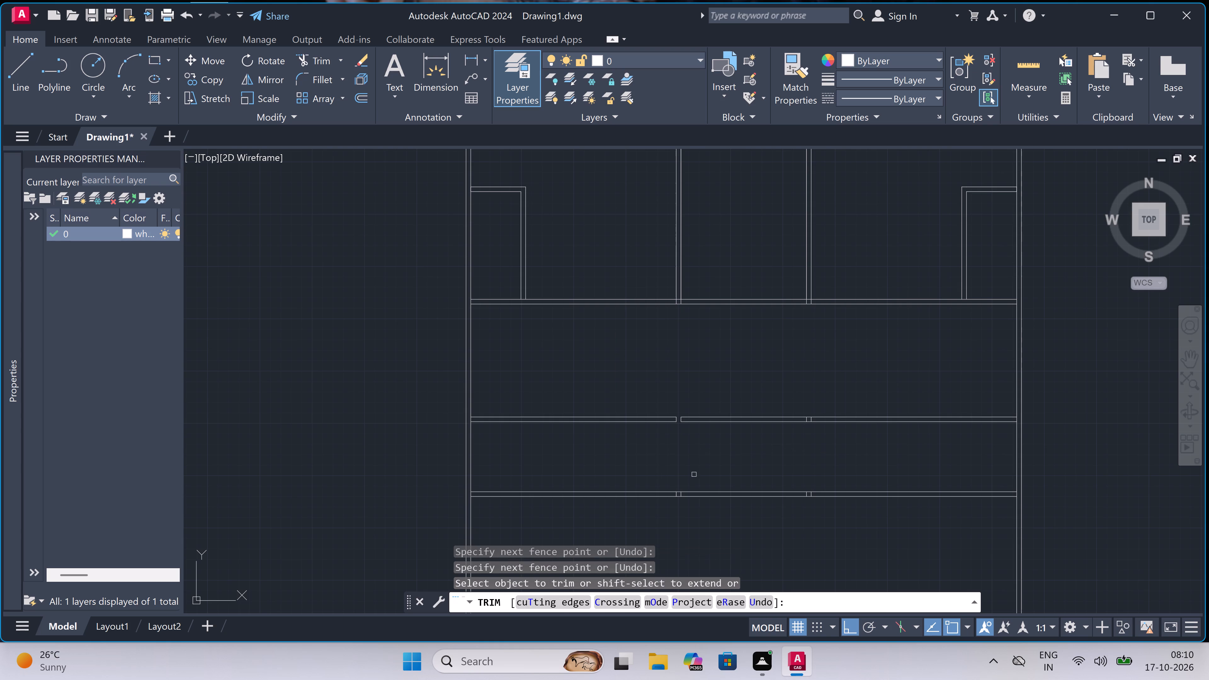
# Trim the short vertical stubs of both central walls inside the horizontal wall directly above the 12' space.
pyautogui.scroll(3, 694, 502)
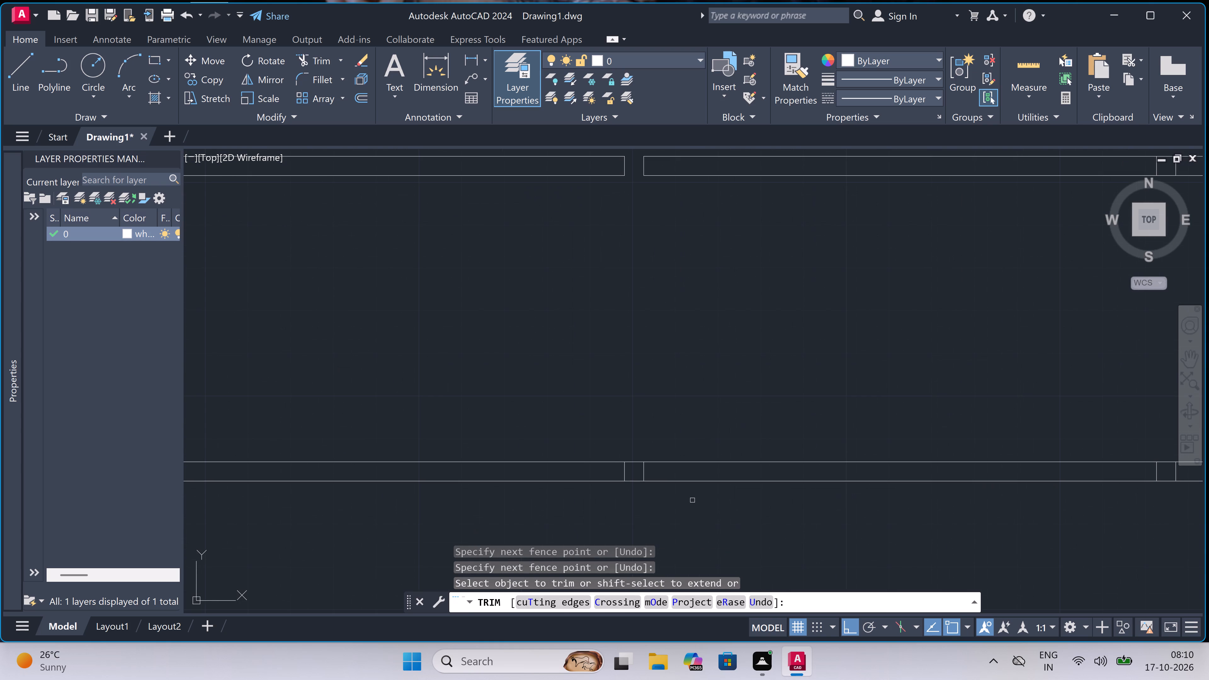
pyautogui.click(595, 471)
pyautogui.scroll(-2, 636, 467)
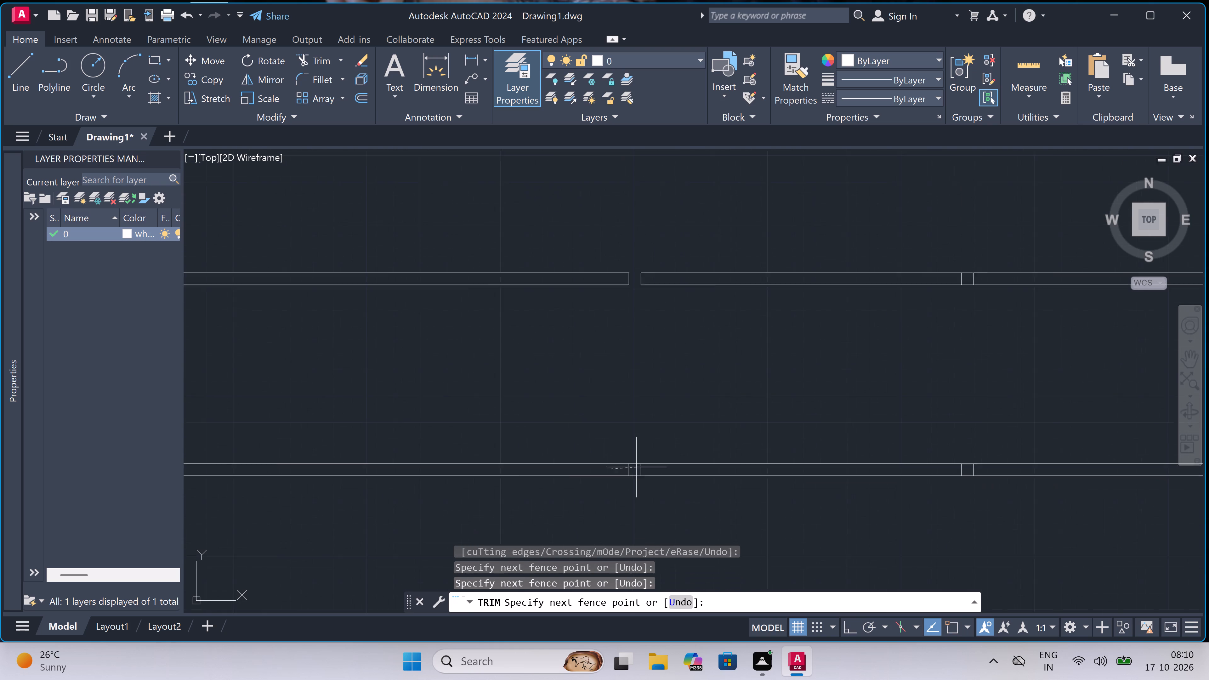
pyautogui.scroll(2, 922, 471)
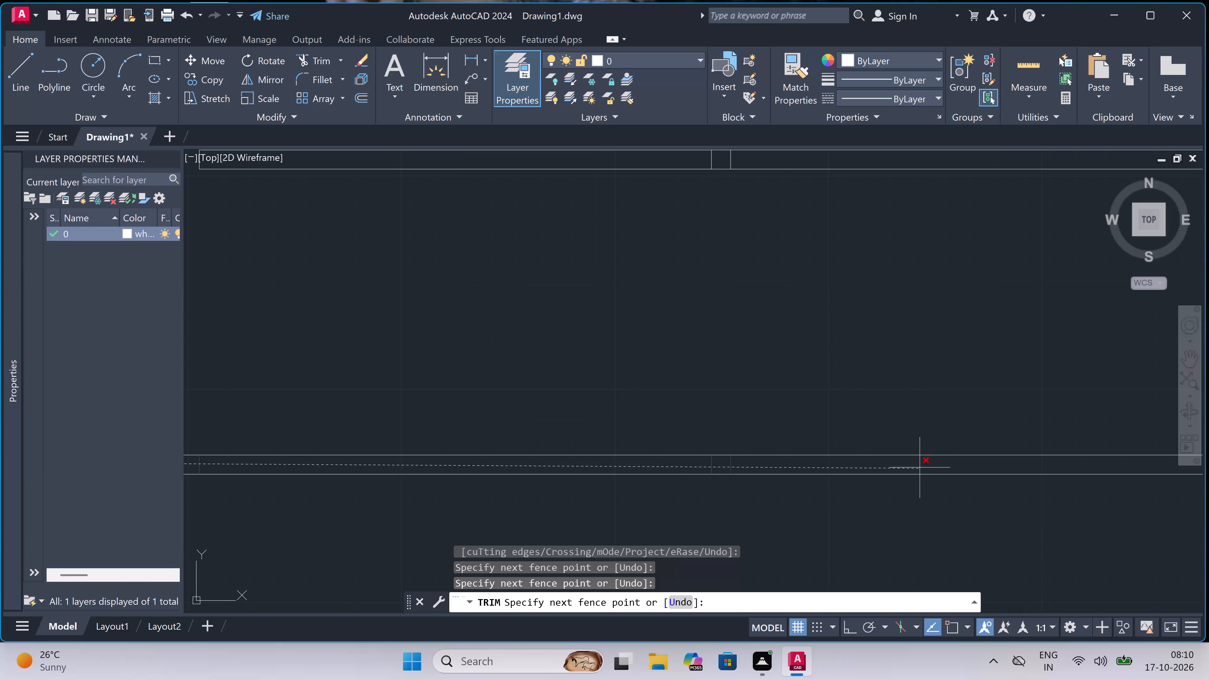
pyautogui.click(916, 467)
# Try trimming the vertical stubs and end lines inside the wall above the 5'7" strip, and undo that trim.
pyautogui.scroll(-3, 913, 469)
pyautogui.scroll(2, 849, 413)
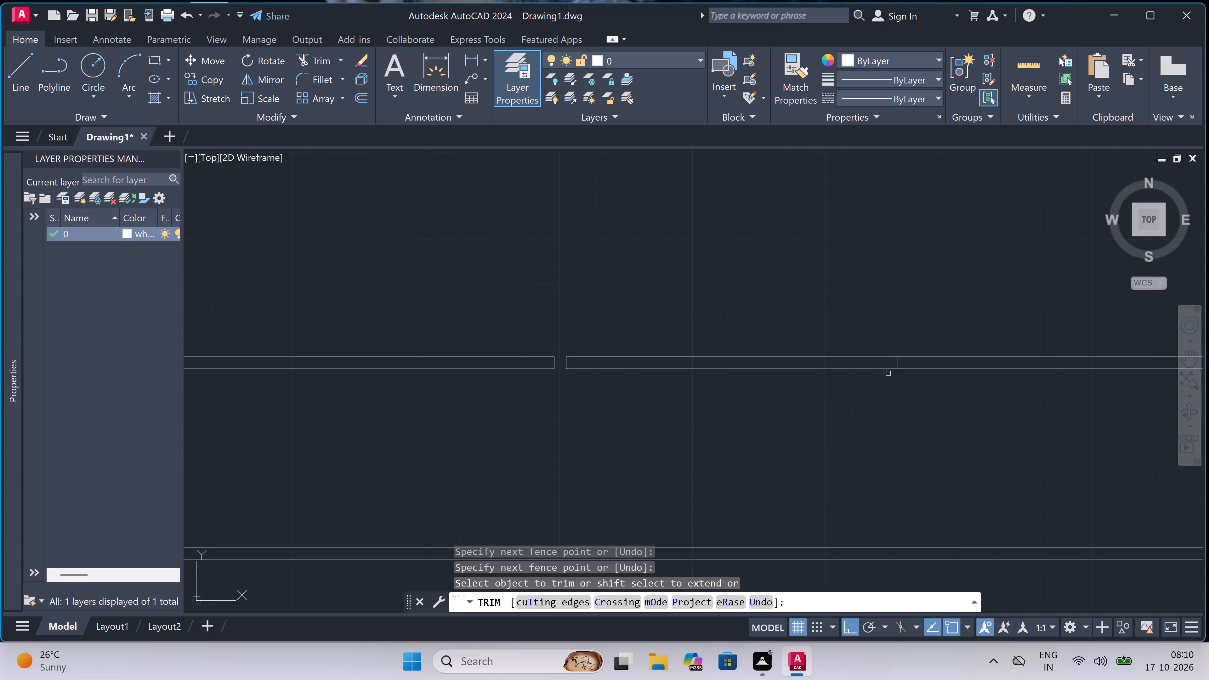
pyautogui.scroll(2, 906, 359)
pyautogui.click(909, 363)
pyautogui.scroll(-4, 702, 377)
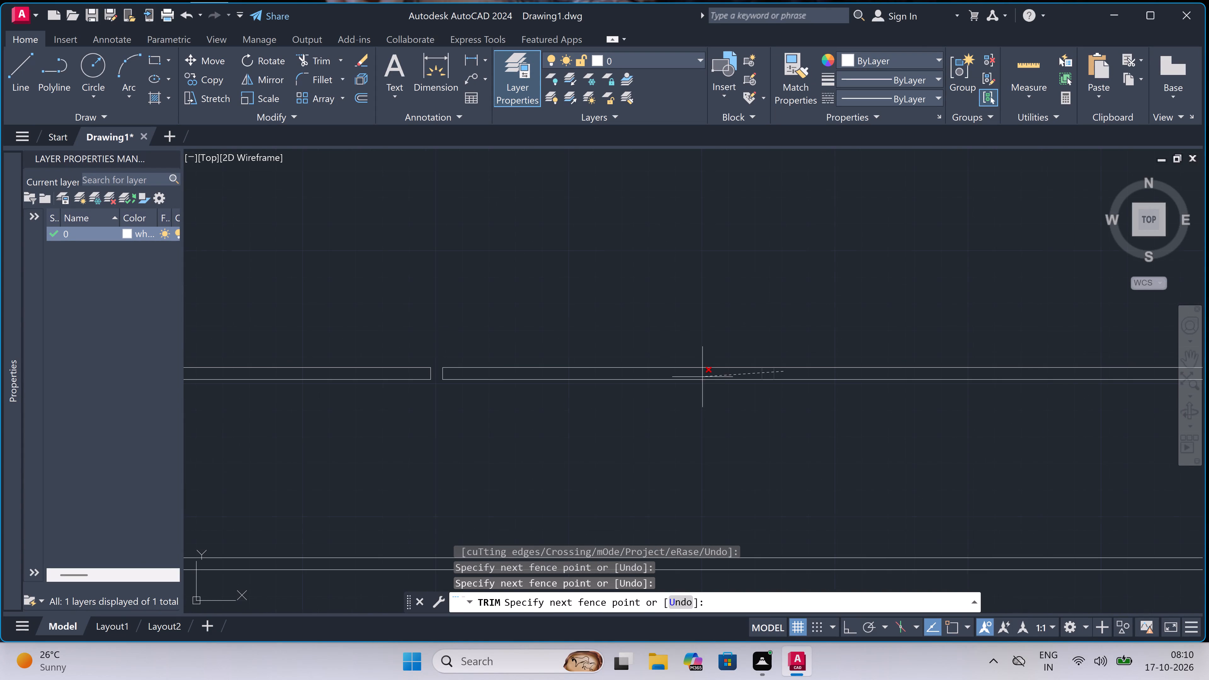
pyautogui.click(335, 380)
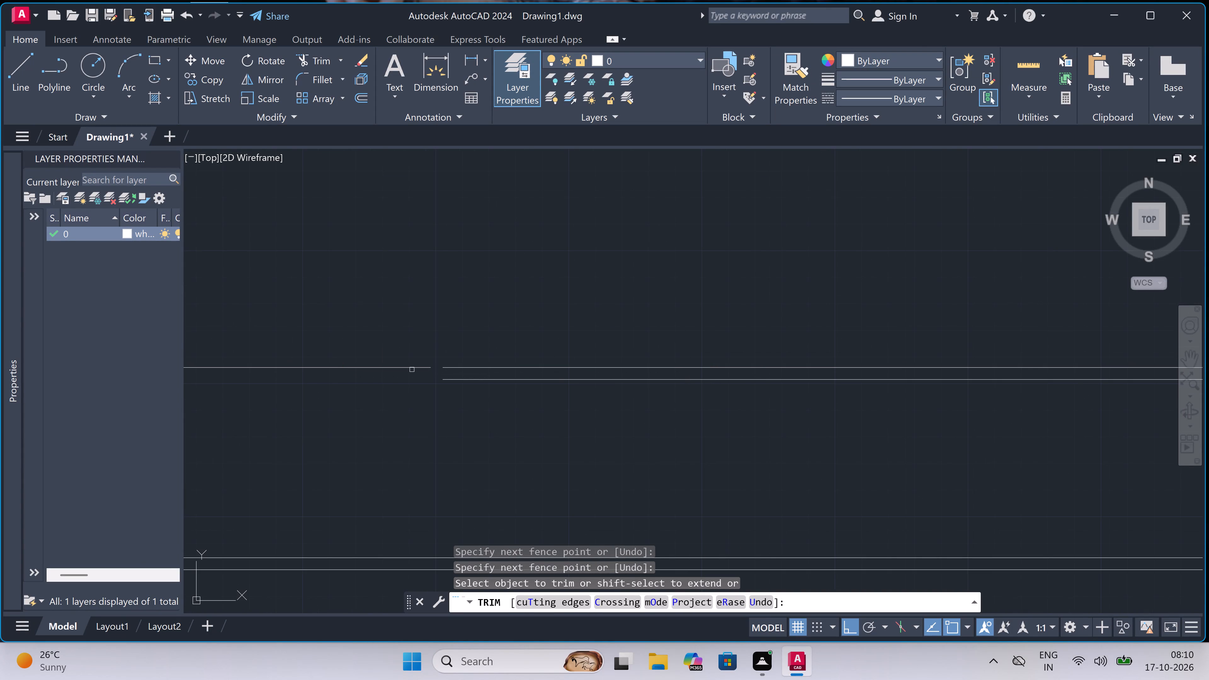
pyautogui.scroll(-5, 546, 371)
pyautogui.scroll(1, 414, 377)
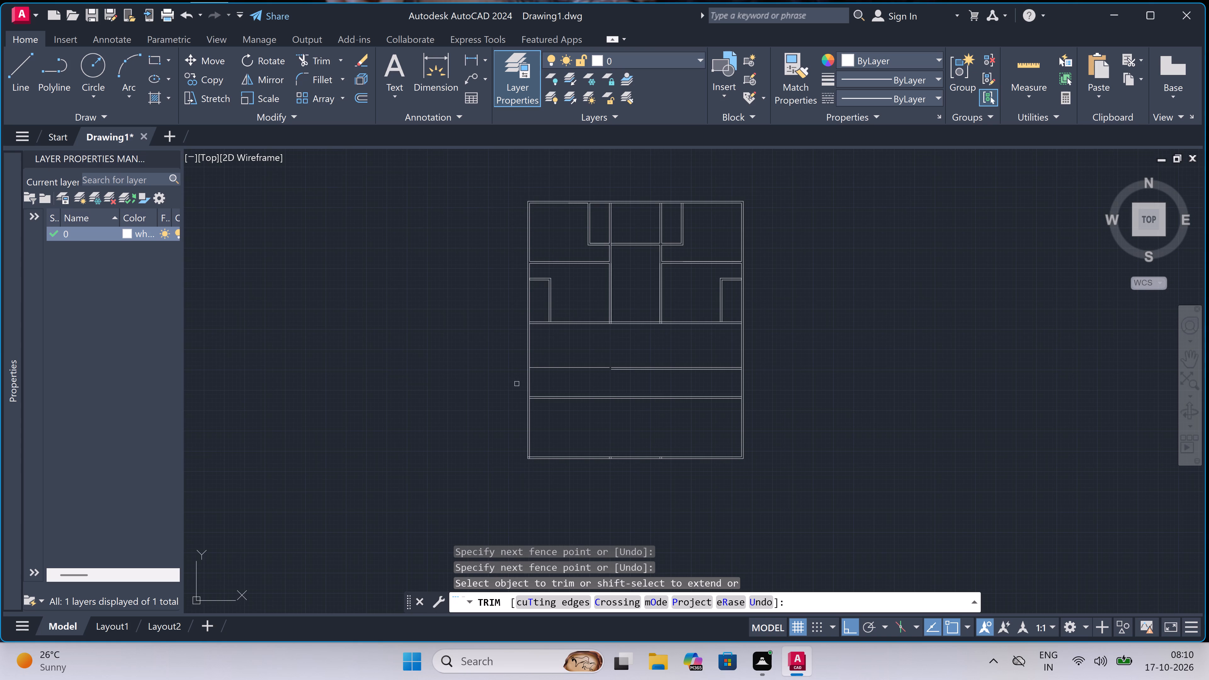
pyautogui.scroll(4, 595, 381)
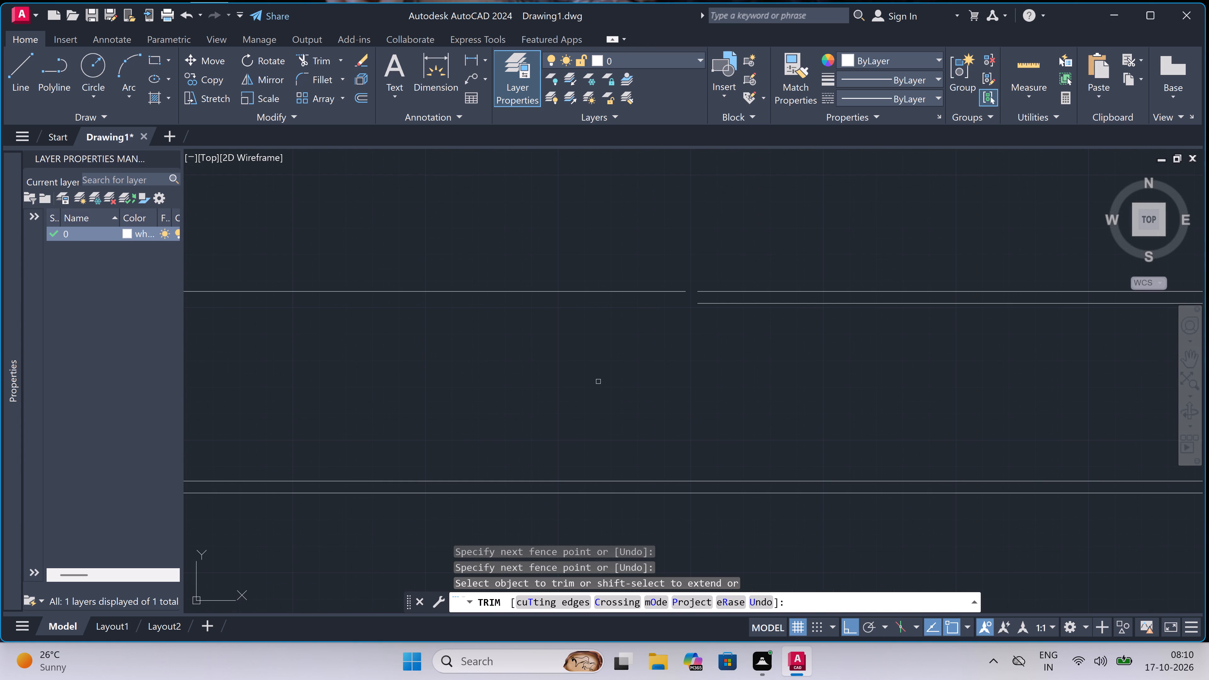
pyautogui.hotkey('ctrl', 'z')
# Trim the vertical end lines at the gap and the right central wall's stubs inside the wall above the 5'7" strip.
pyautogui.scroll(-2, 595, 388)
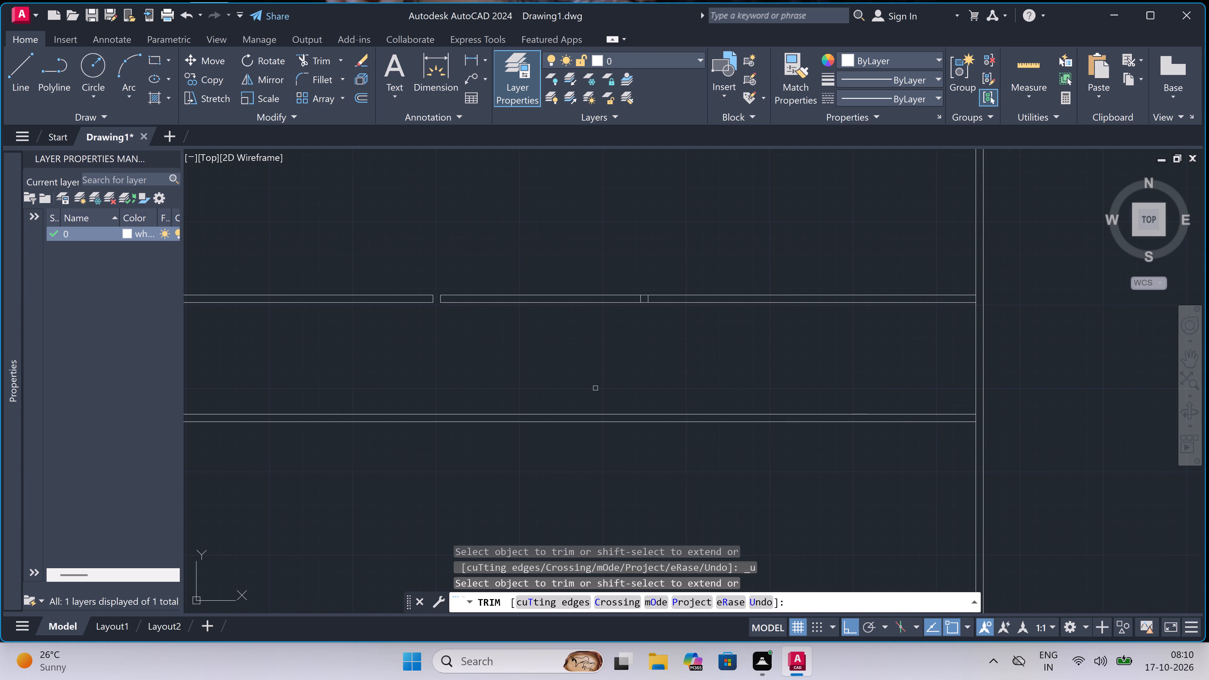
pyautogui.scroll(3, 425, 296)
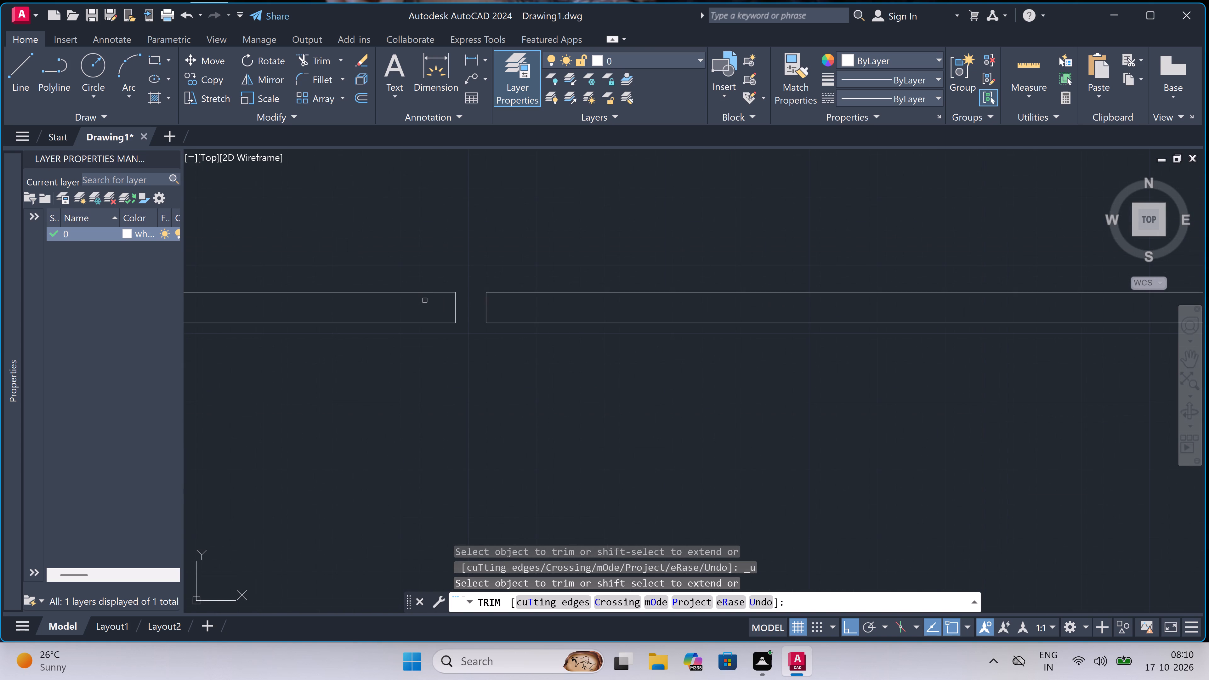
pyautogui.click(423, 308)
pyautogui.scroll(-3, 540, 311)
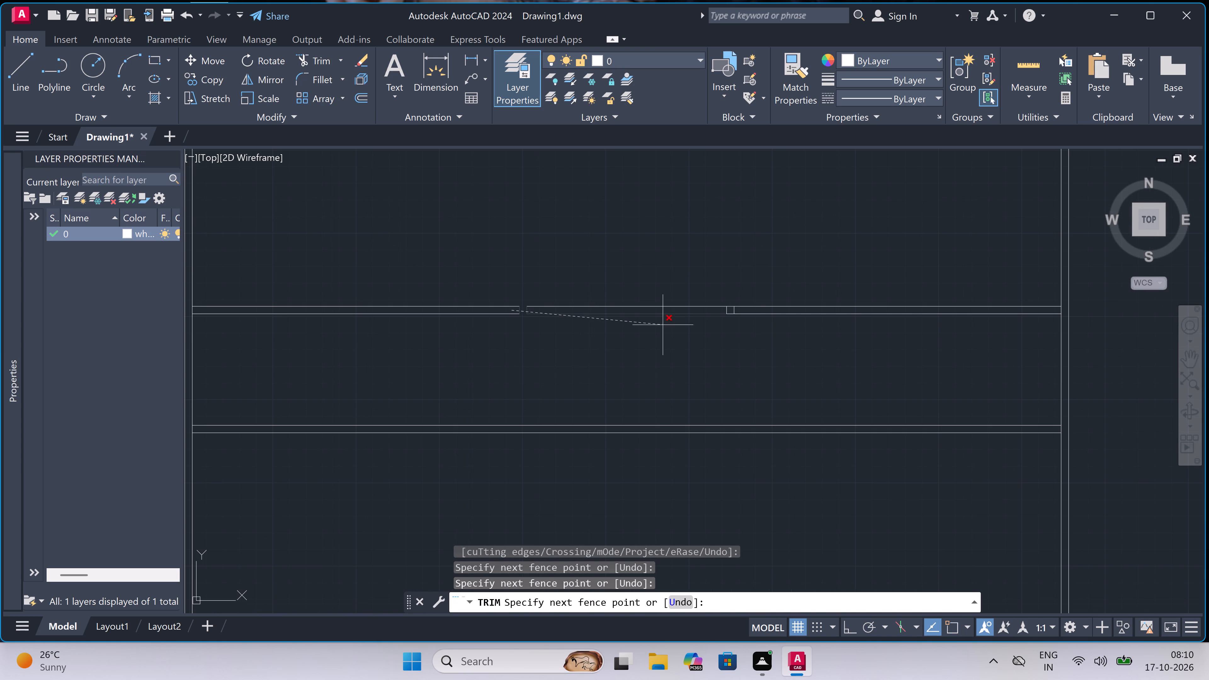
pyautogui.scroll(1, 760, 314)
pyautogui.click(758, 309)
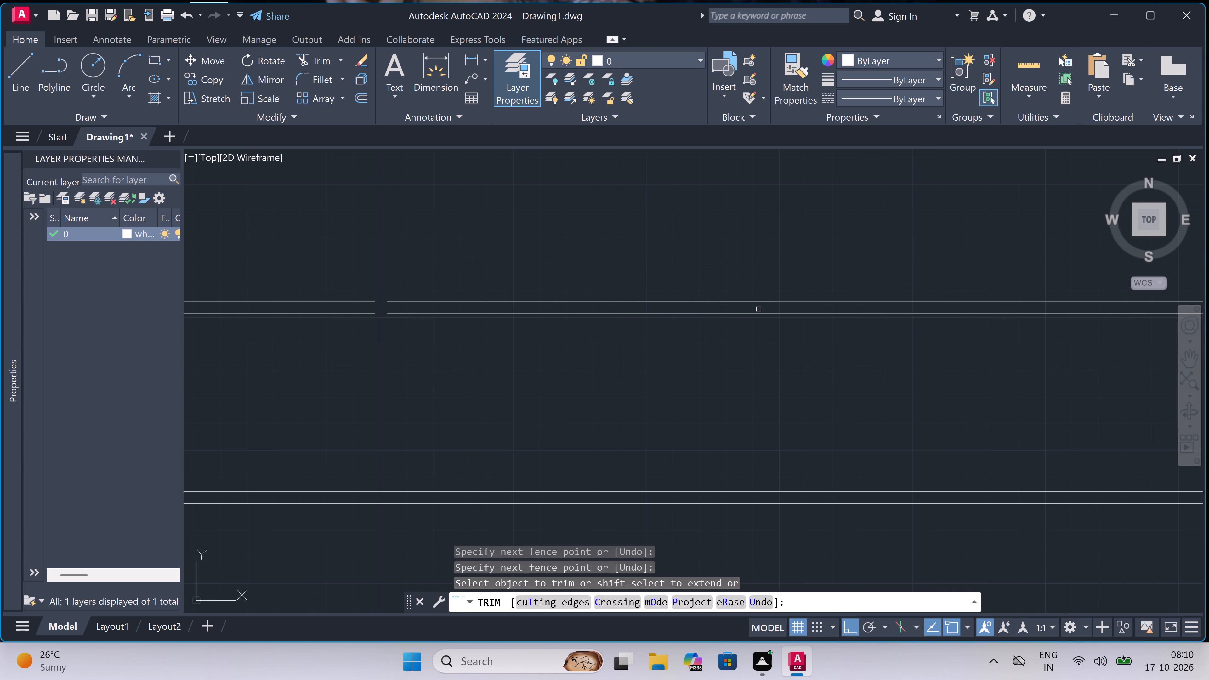
pyautogui.scroll(-4, 758, 309)
pyautogui.scroll(2, 733, 292)
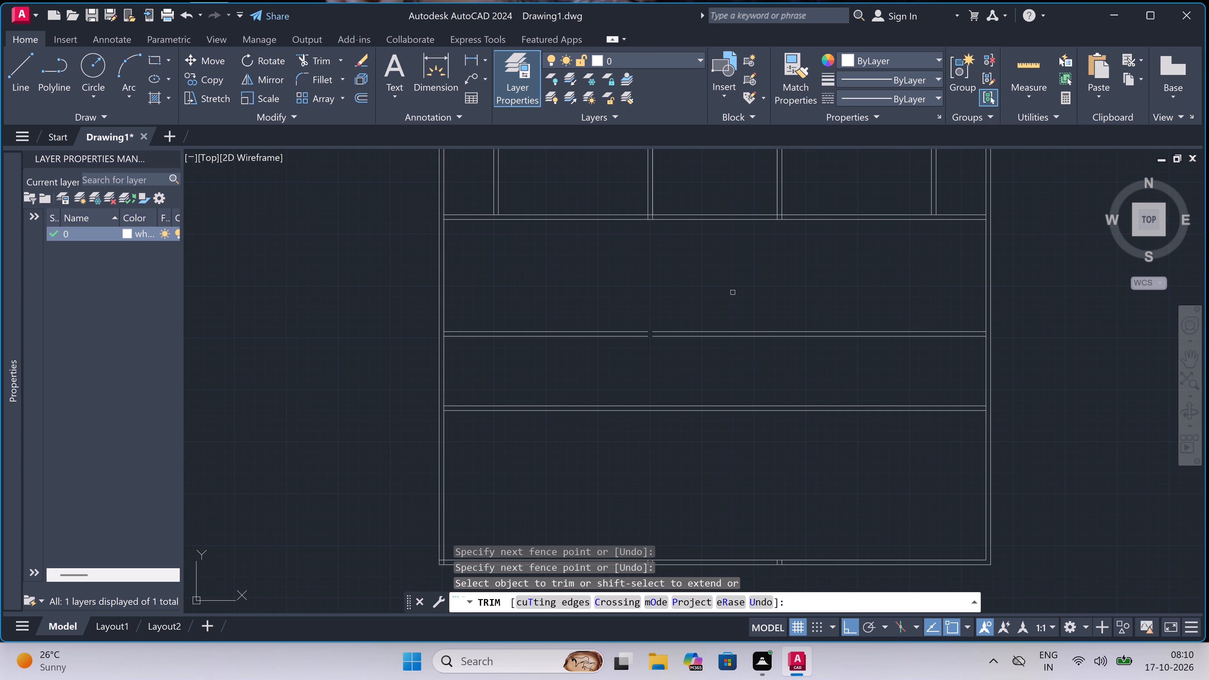
pyautogui.press('Escape')
# Extend the horizontal lines of the wall above the 5'7" strip across the gap at the former left central wall.
pyautogui.write('ex')
pyautogui.press('space')
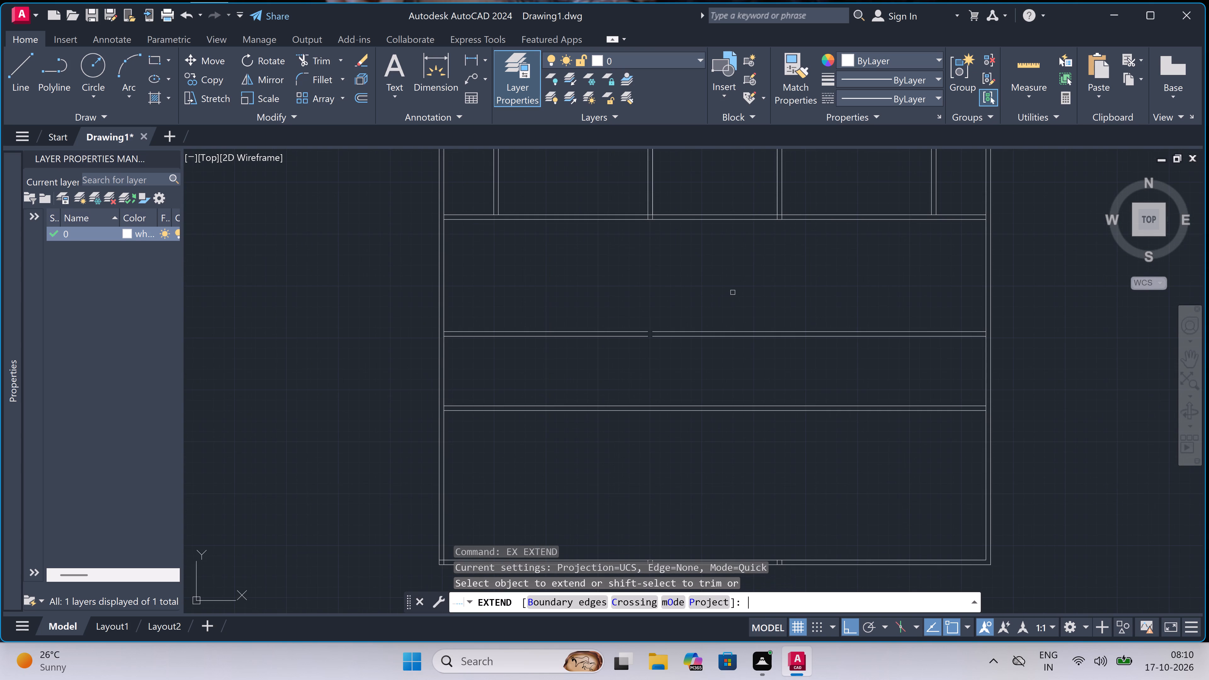
pyautogui.click(713, 291)
pyautogui.click(708, 396)
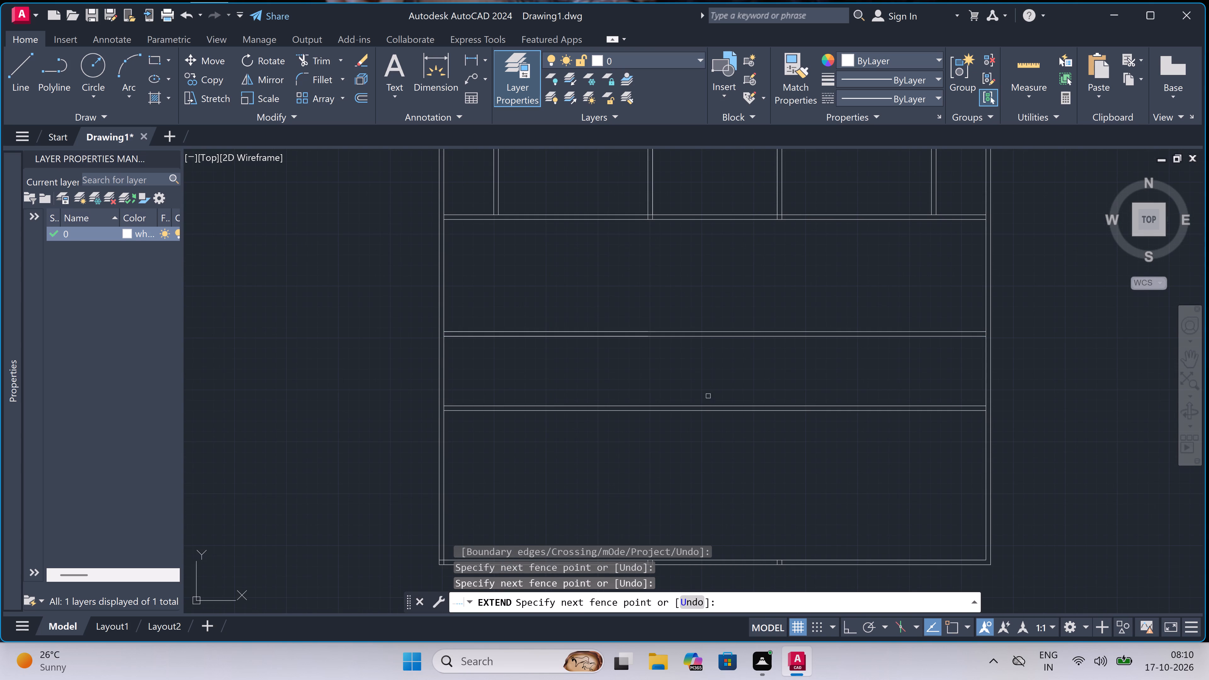
pyautogui.press('Escape')
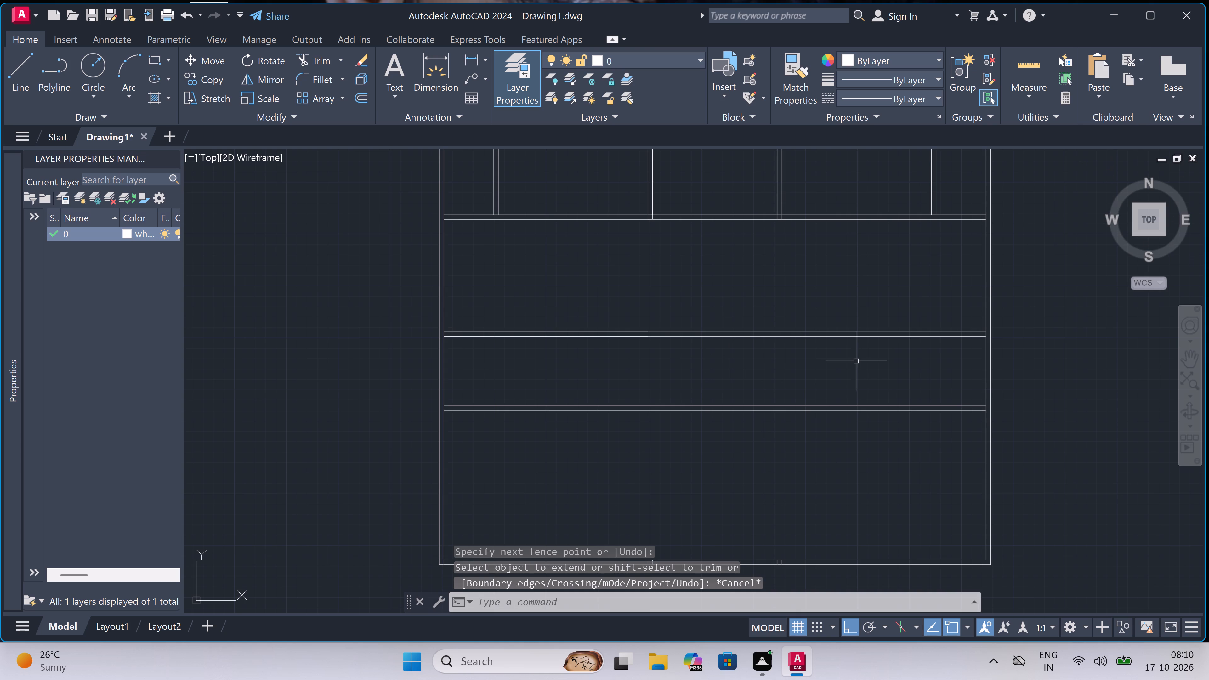
# Offset the inner lines of the left and right outer walls 8' toward the plan's interior.
pyautogui.write('o')
pyautogui.press('space')
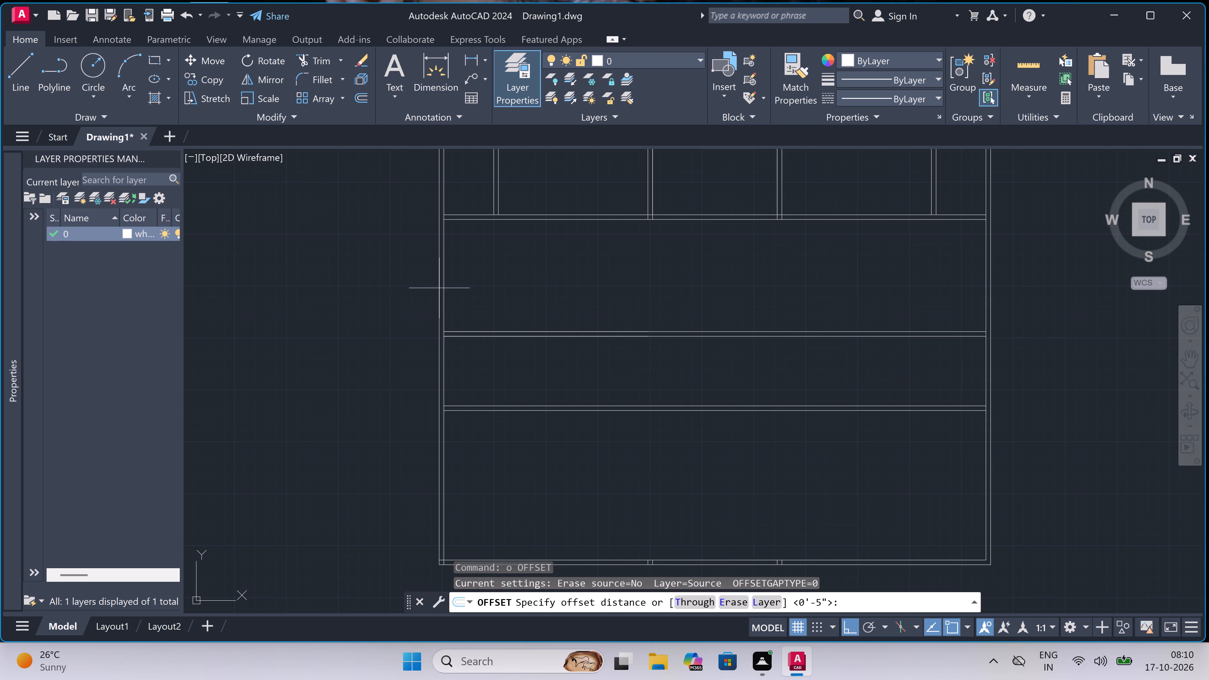
pyautogui.click(444, 275)
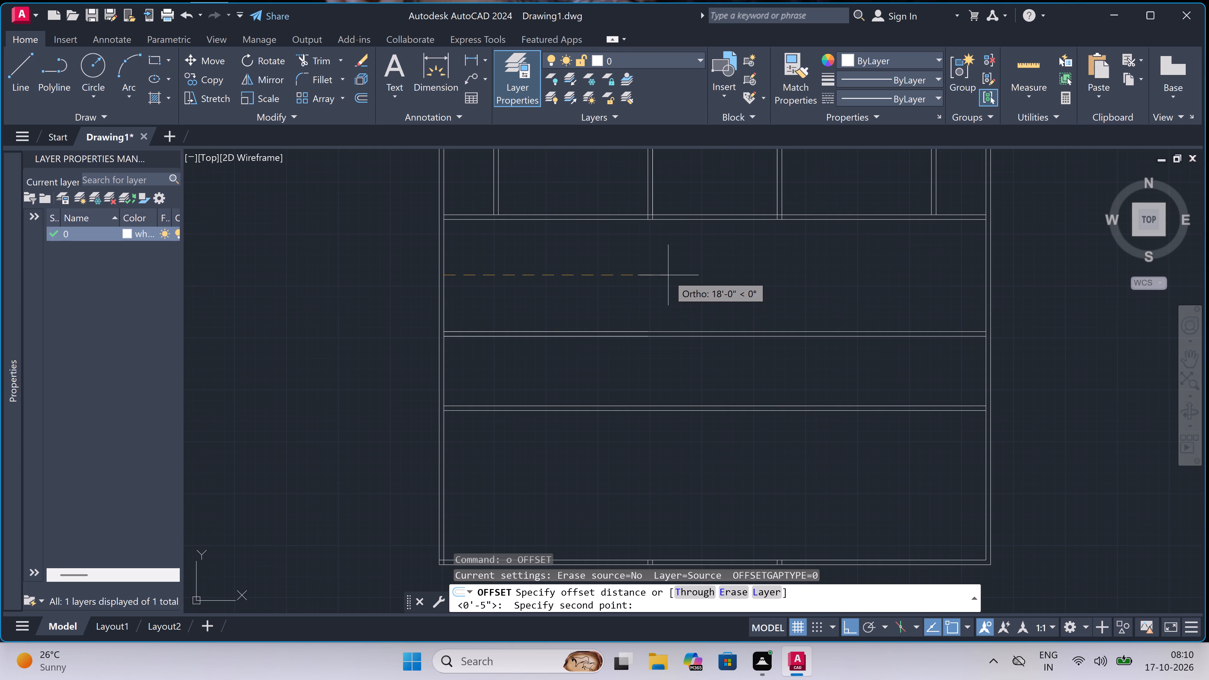
pyautogui.write("8'")
pyautogui.press('space')
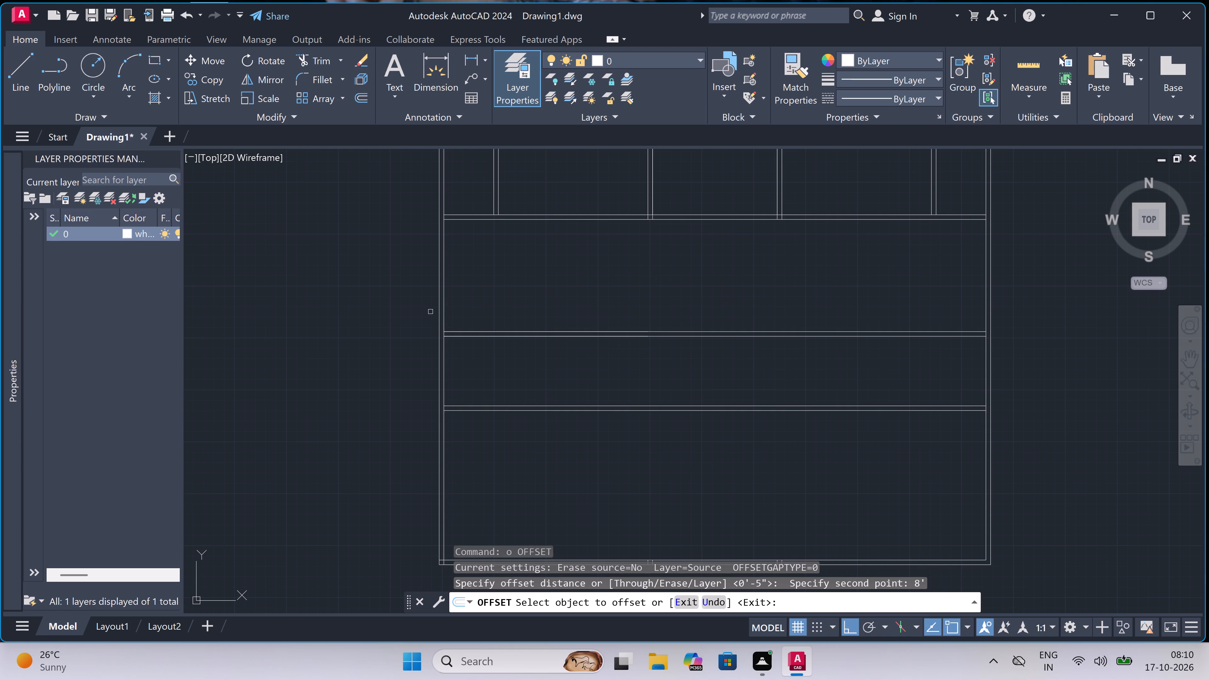
pyautogui.moveTo(442, 298); pyautogui.dragTo(497, 288)
pyautogui.moveTo(659, 374); pyautogui.dragTo(662, 376)
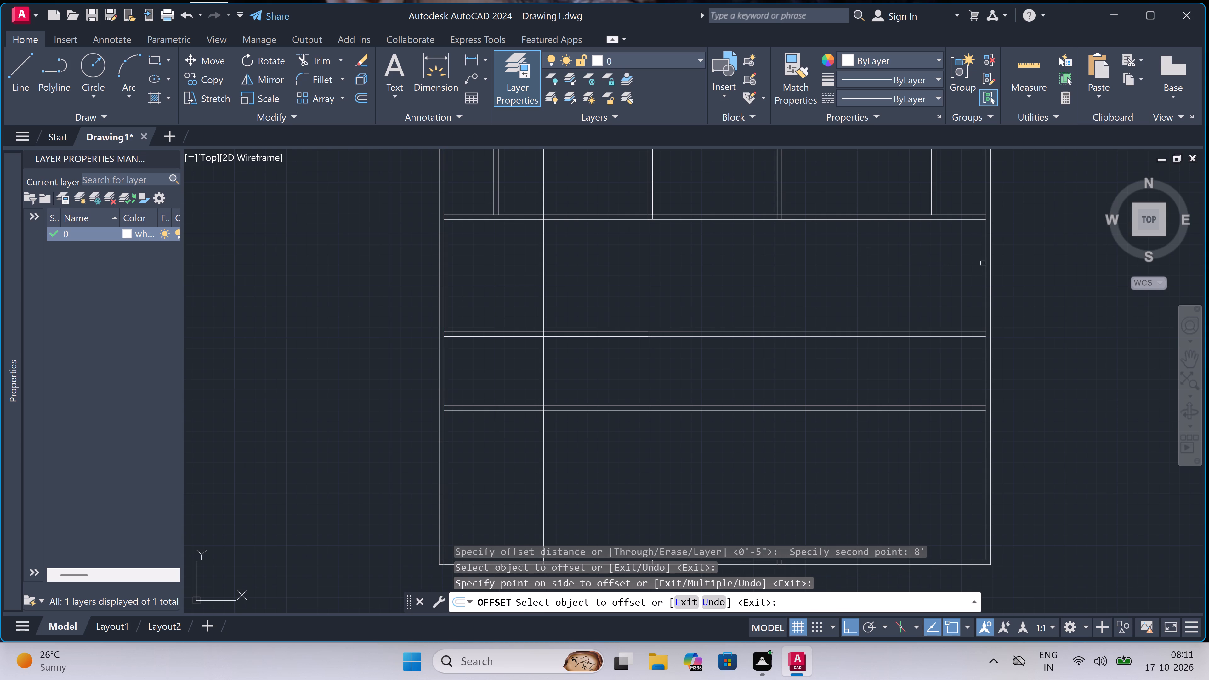
pyautogui.moveTo(986, 262); pyautogui.dragTo(978, 263)
pyautogui.click(934, 277)
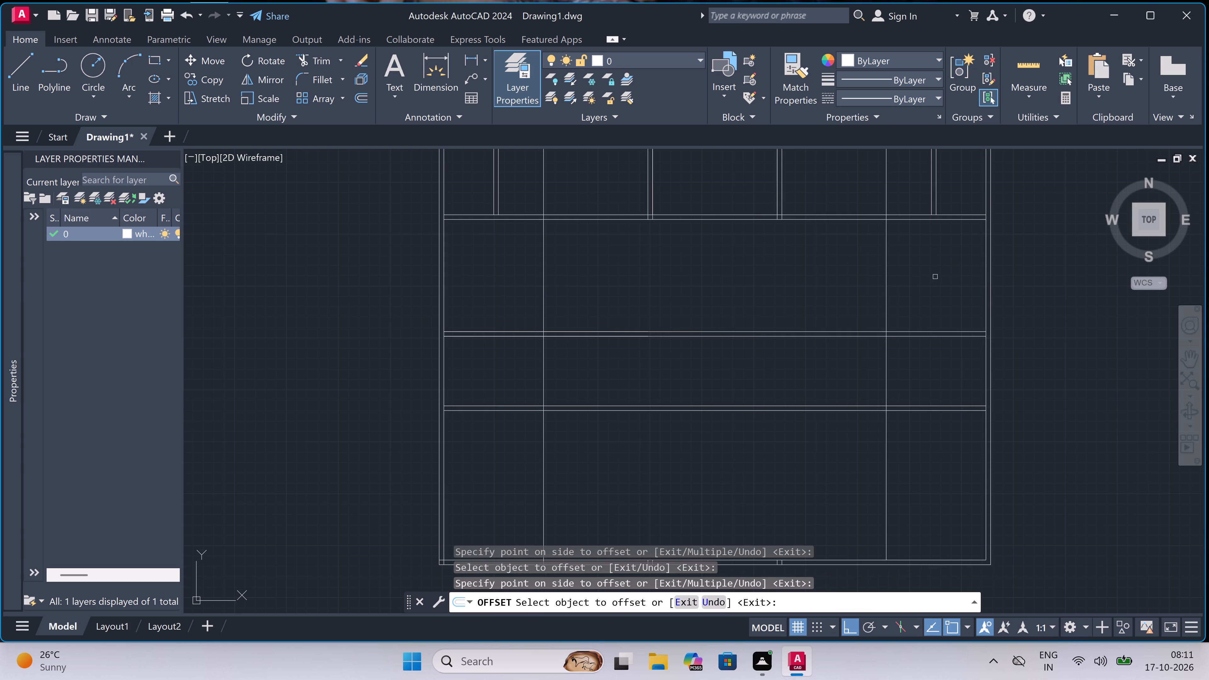
pyautogui.press('Escape')
# Trim the right 8' offset line and the right central wall's stubs inside the horizontal wall below the upper rooms.
pyautogui.write('tr')
pyautogui.press('space')
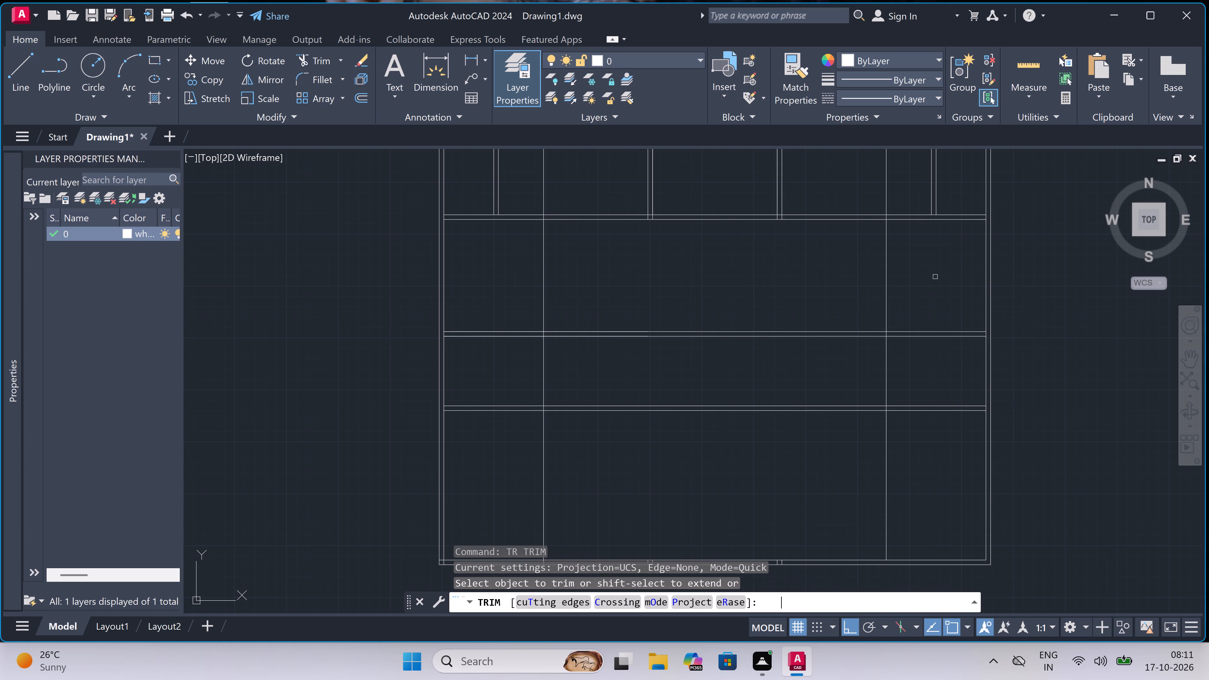
pyautogui.scroll(1, 905, 199)
pyautogui.scroll(1, 892, 240)
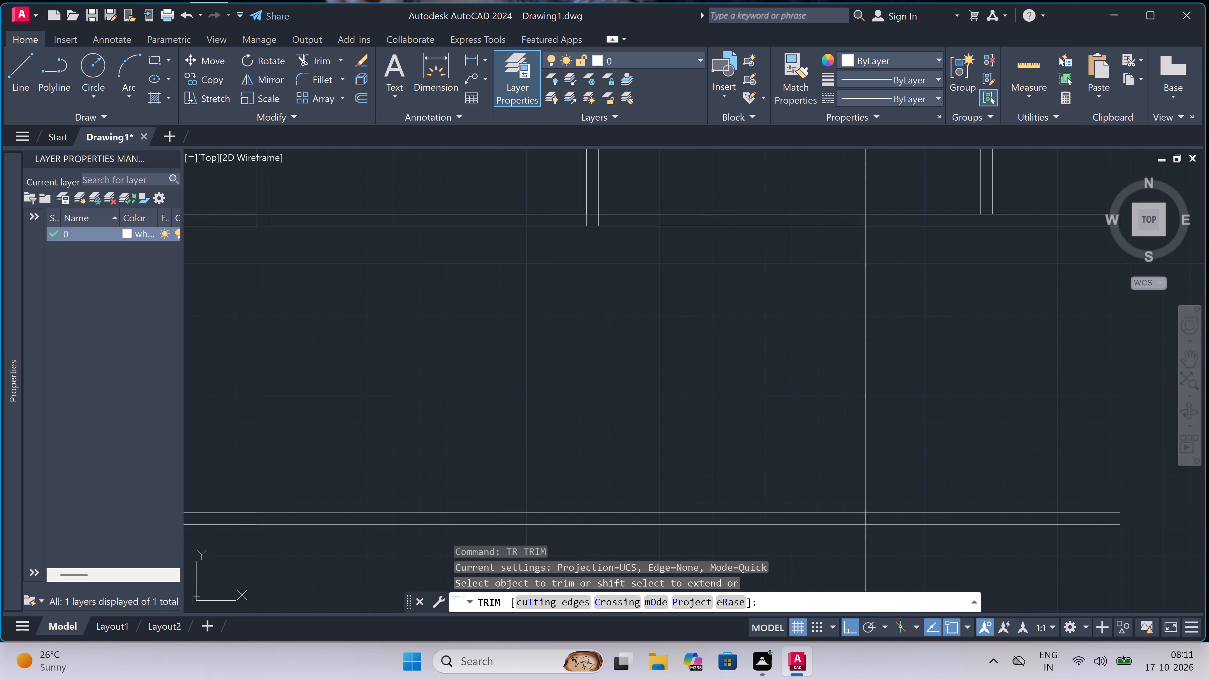
pyautogui.scroll(1, 879, 216)
pyautogui.click(874, 227)
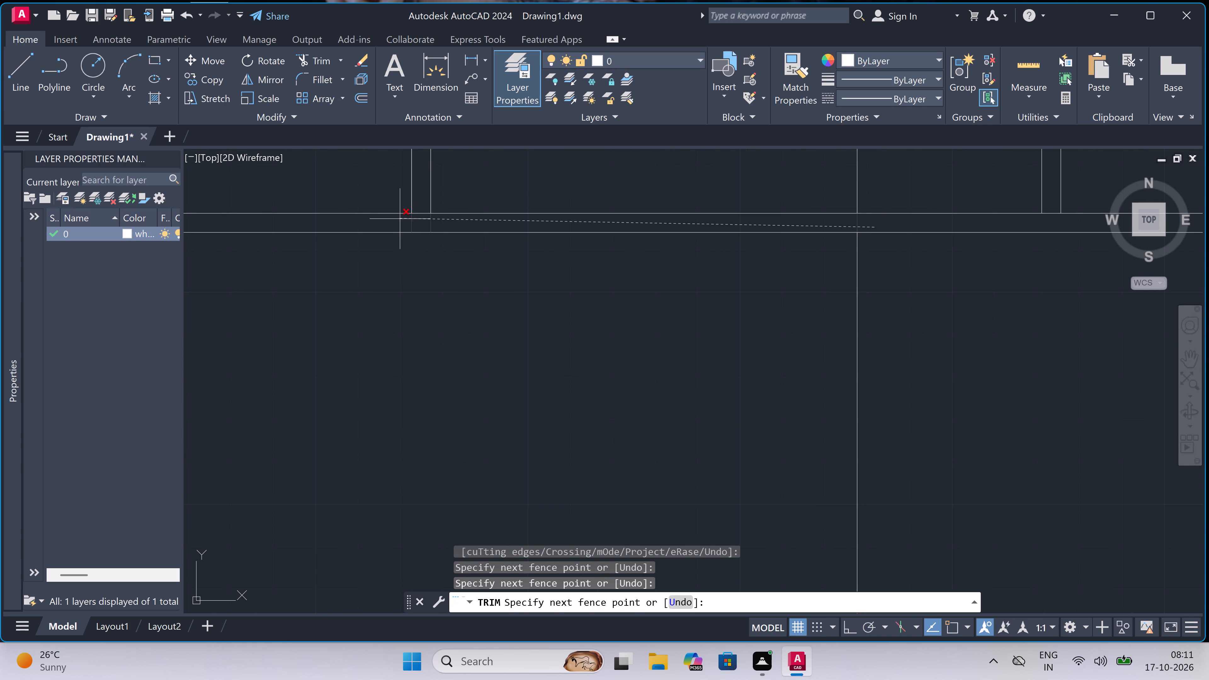
pyautogui.moveTo(401, 220); pyautogui.dragTo(421, 216)
pyautogui.scroll(-4, 603, 227)
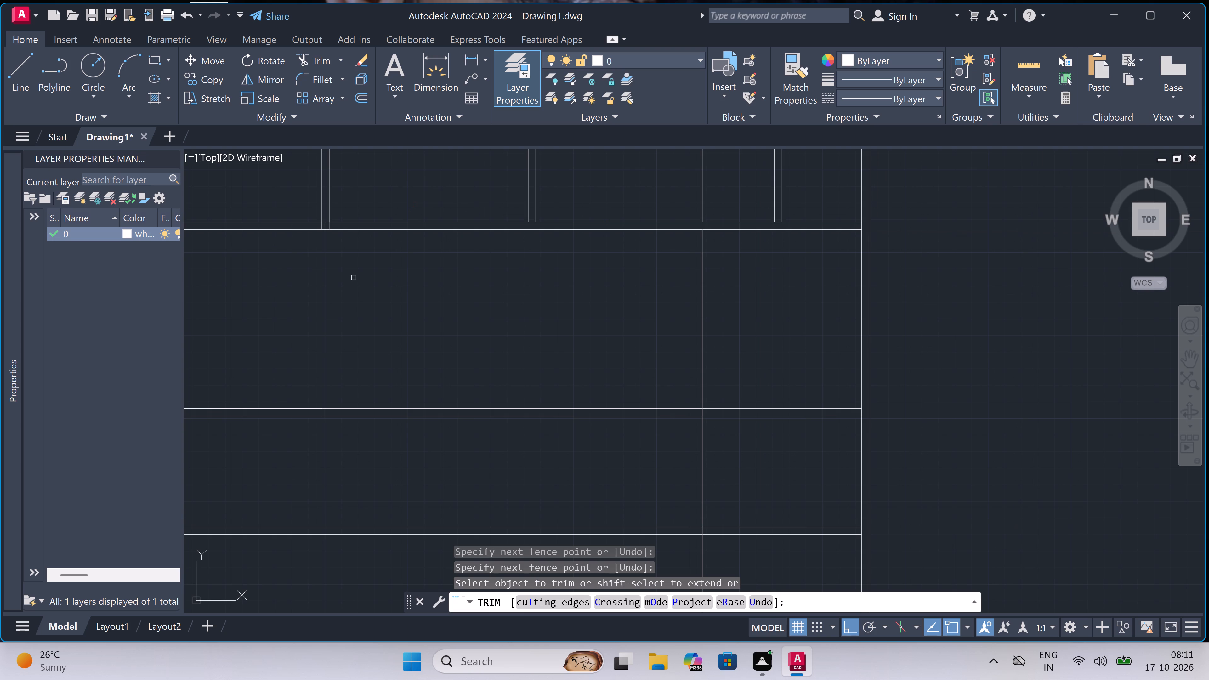
# Trim the left central wall's stubs and the left 8' offset line inside the horizontal wall below the upper rooms.
pyautogui.scroll(2, 277, 220)
pyautogui.scroll(1, 361, 236)
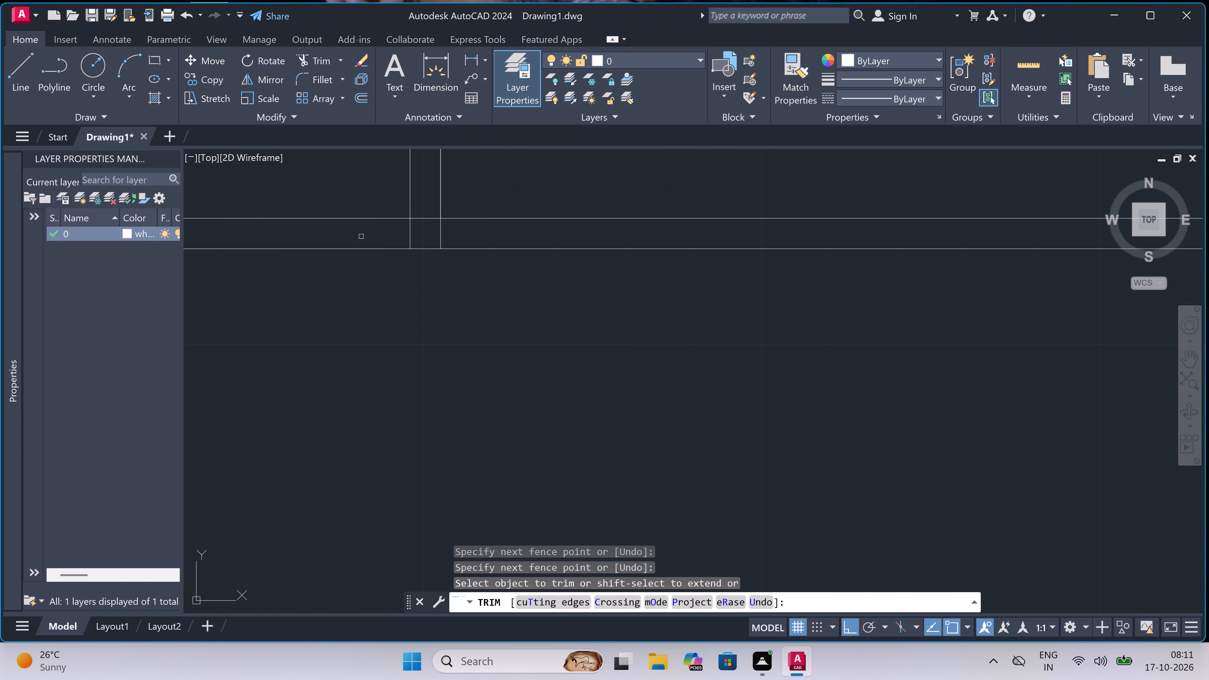
pyautogui.click(363, 236)
pyautogui.click(478, 230)
pyautogui.scroll(-4, 813, 299)
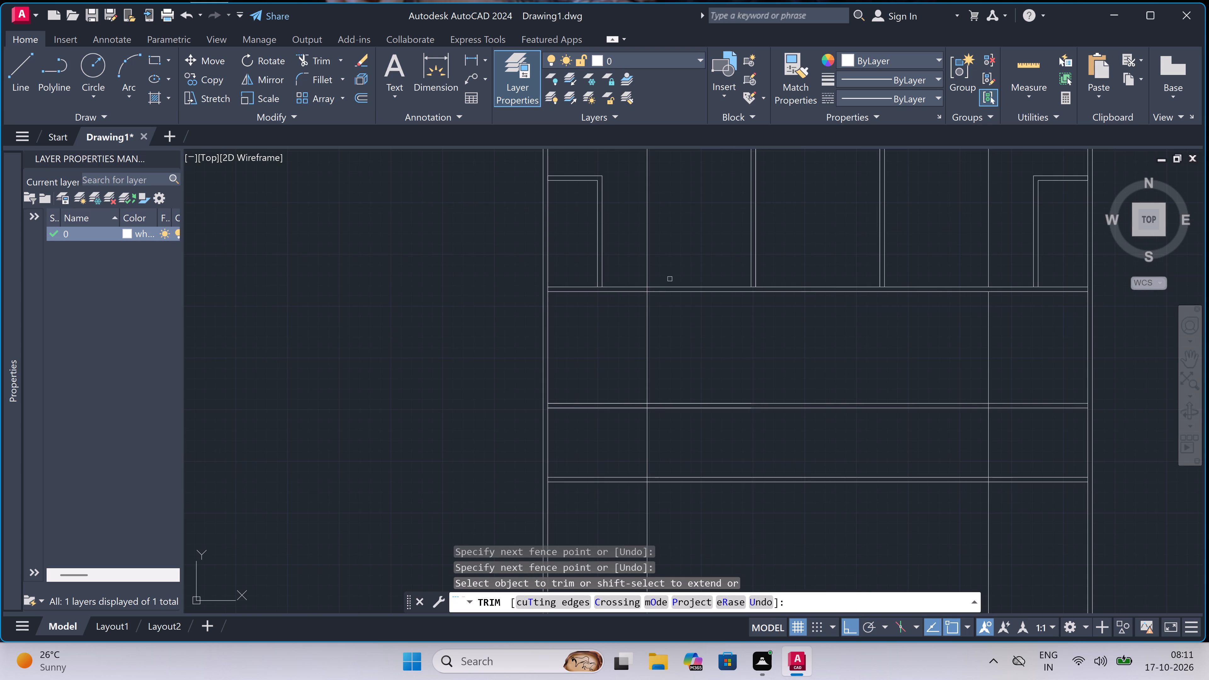
pyautogui.scroll(3, 657, 289)
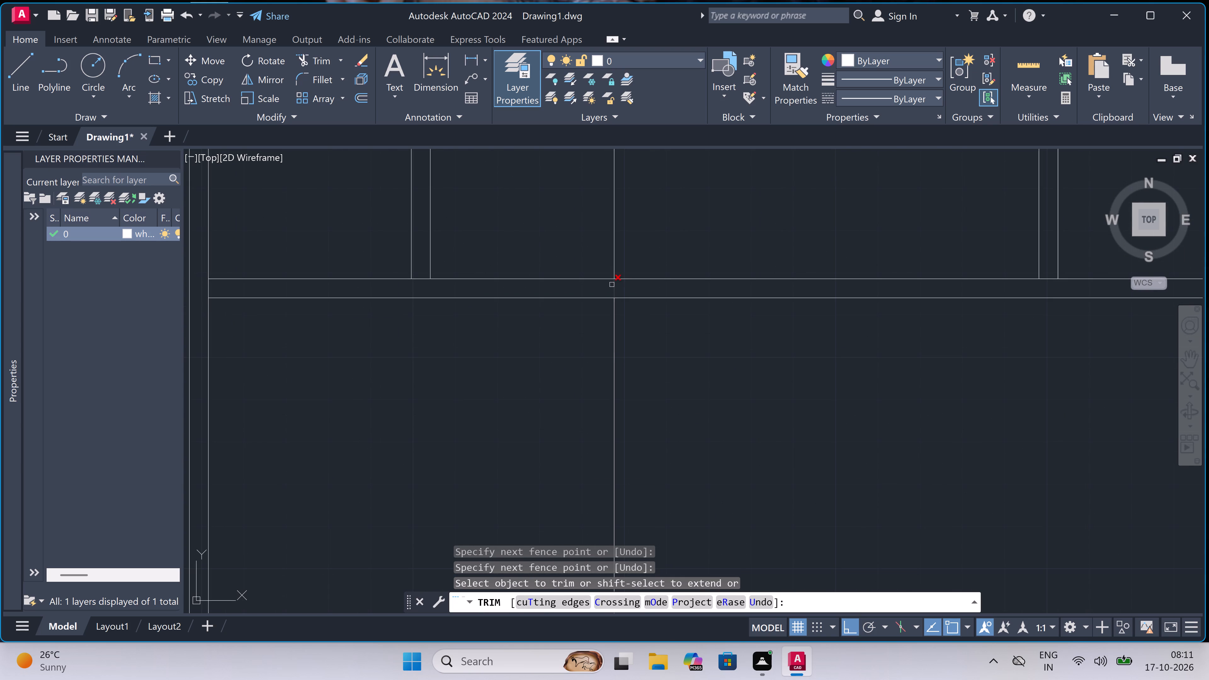
pyautogui.click(612, 285)
pyautogui.scroll(-4, 626, 289)
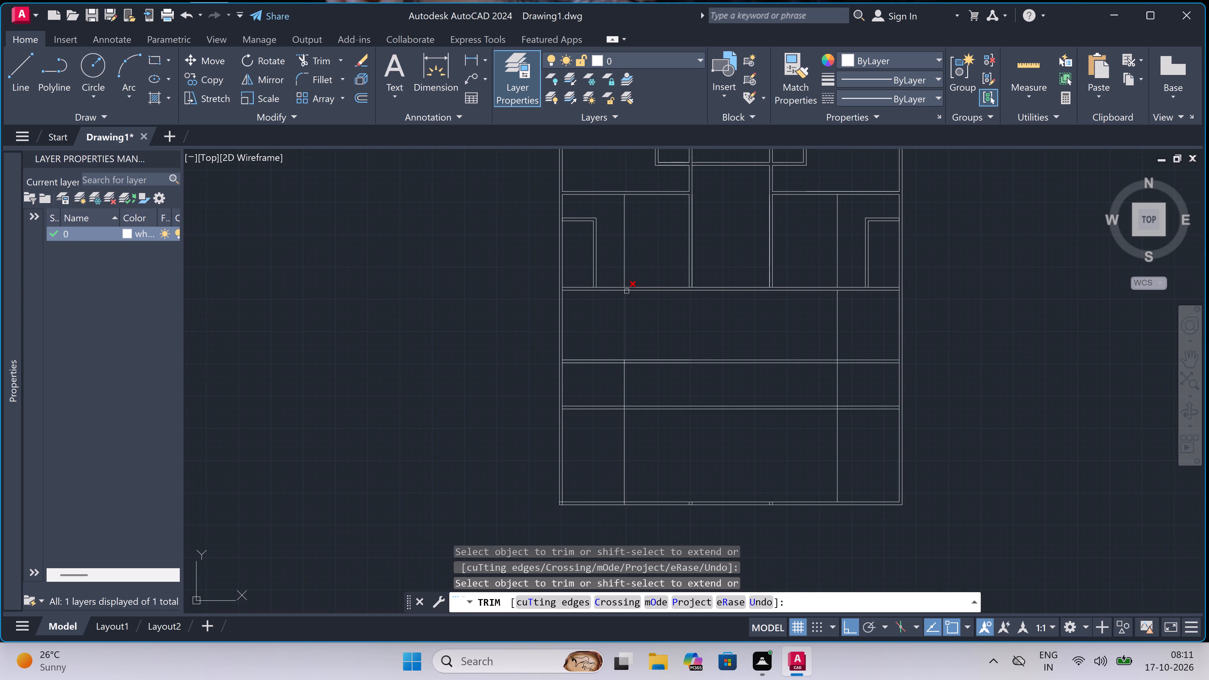
pyautogui.press('Escape')
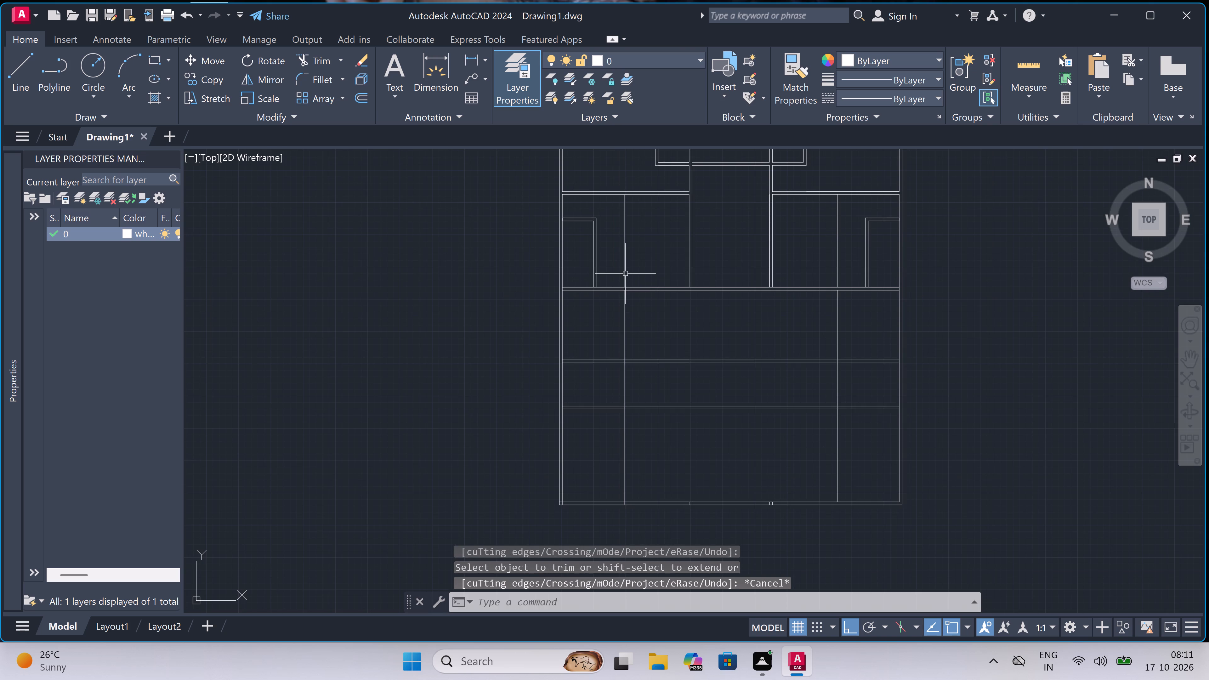
# Erase the left and right 8' offset line segments above the horizontal wall below the upper rooms.
pyautogui.click(625, 274)
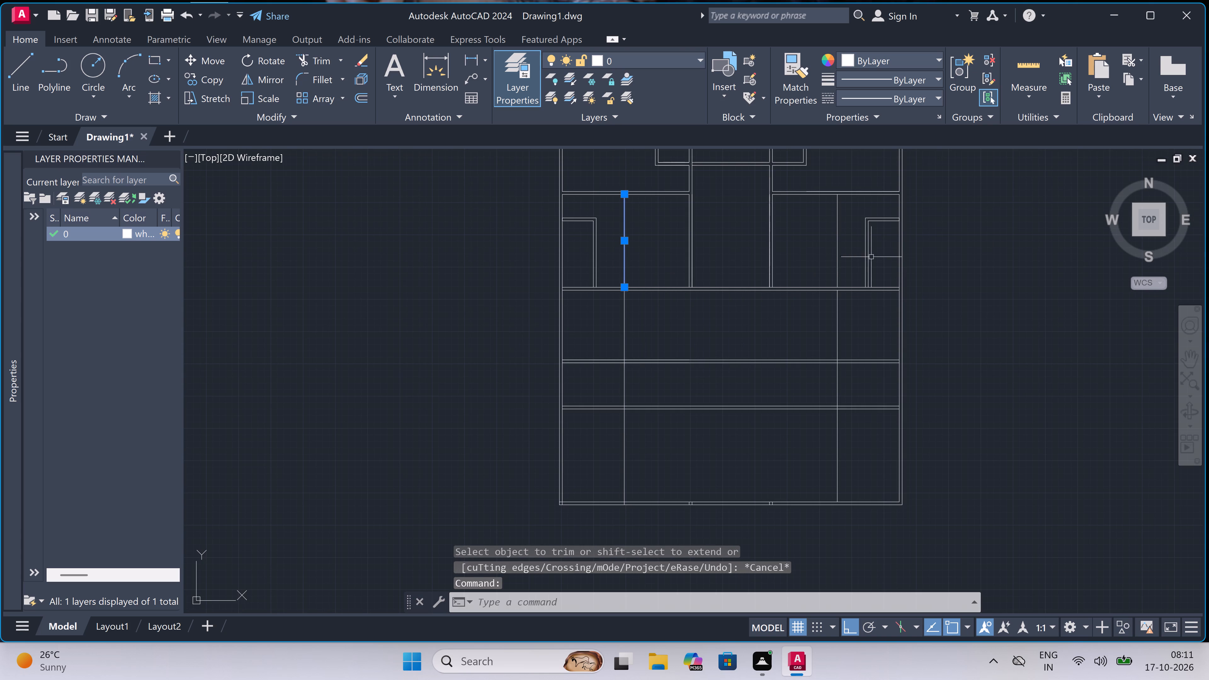
pyautogui.click(840, 255)
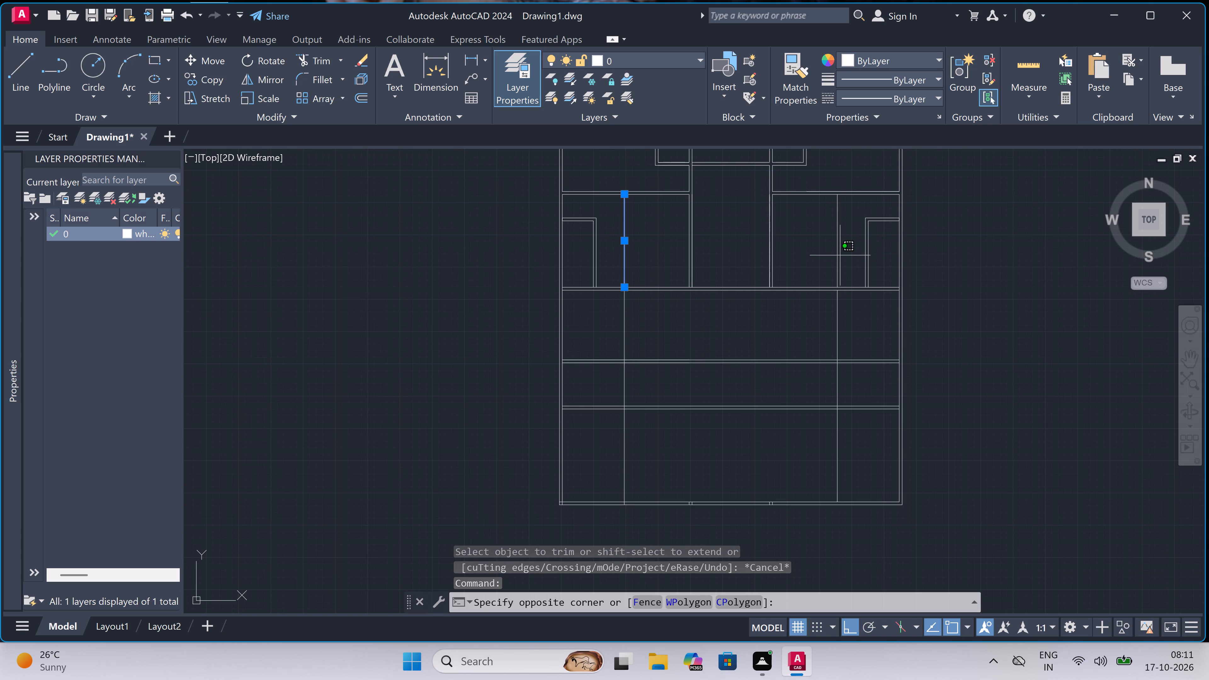
pyautogui.click(833, 255)
pyautogui.press('Delete')
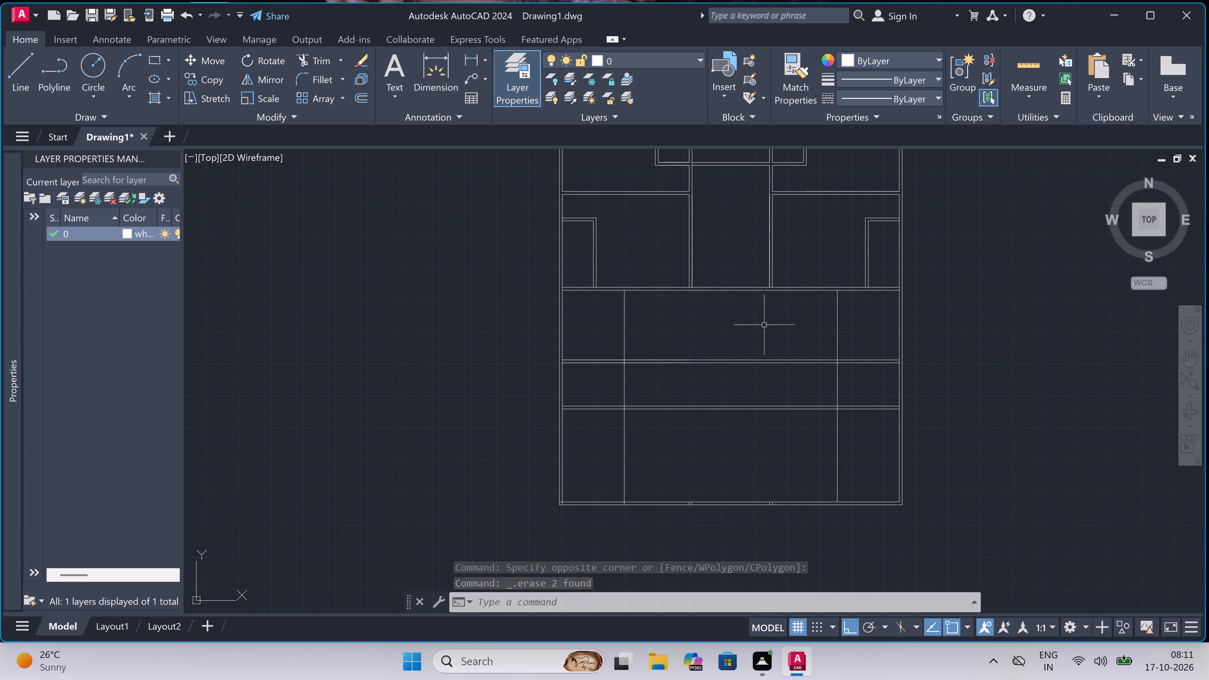
# Offset the remaining left and right 8' lines 4.5" toward the plan's interior to form two vertical walls.
pyautogui.write('o')
pyautogui.press('space')
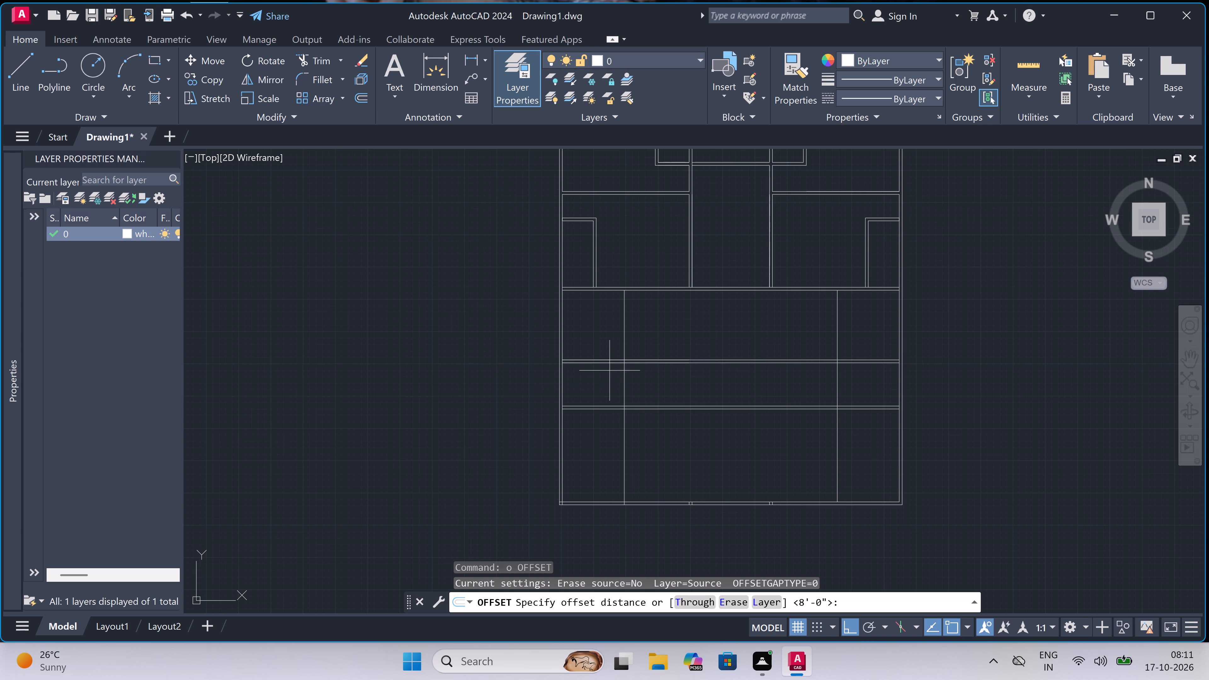
pyautogui.scroll(2, 621, 346)
pyautogui.click(625, 338)
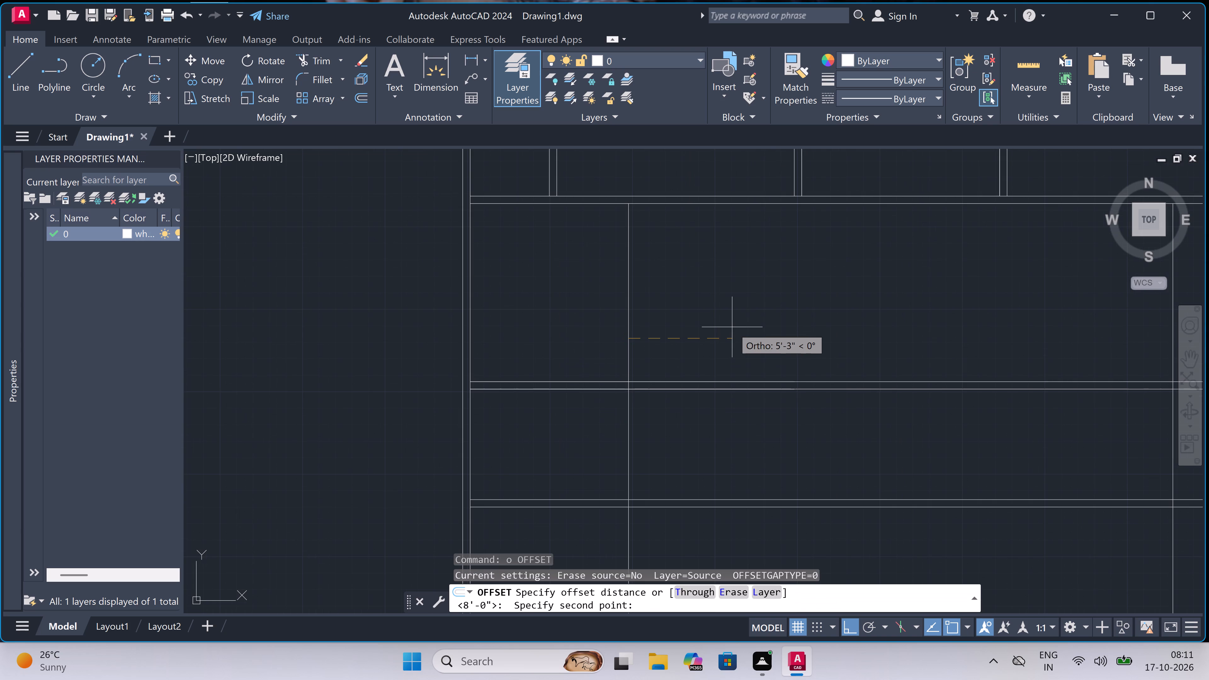
pyautogui.write('4.5')
pyautogui.write('"')
pyautogui.press('space')
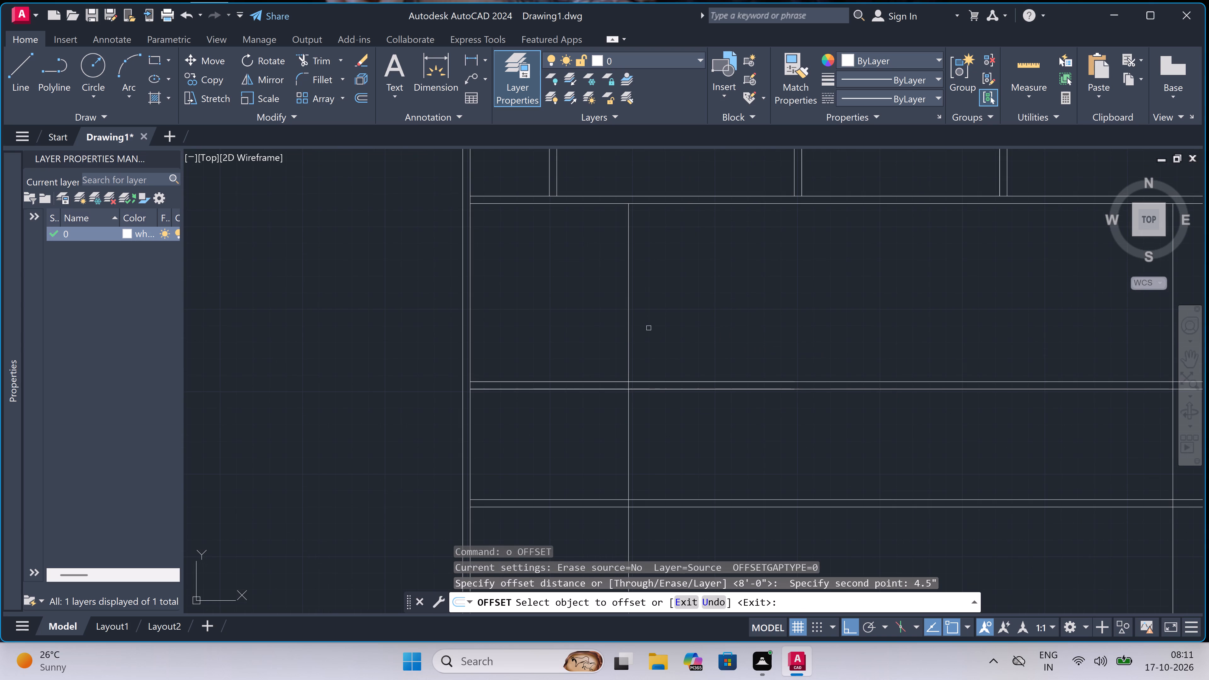
pyautogui.click(630, 310)
pyautogui.click(683, 305)
pyautogui.scroll(-2, 604, 330)
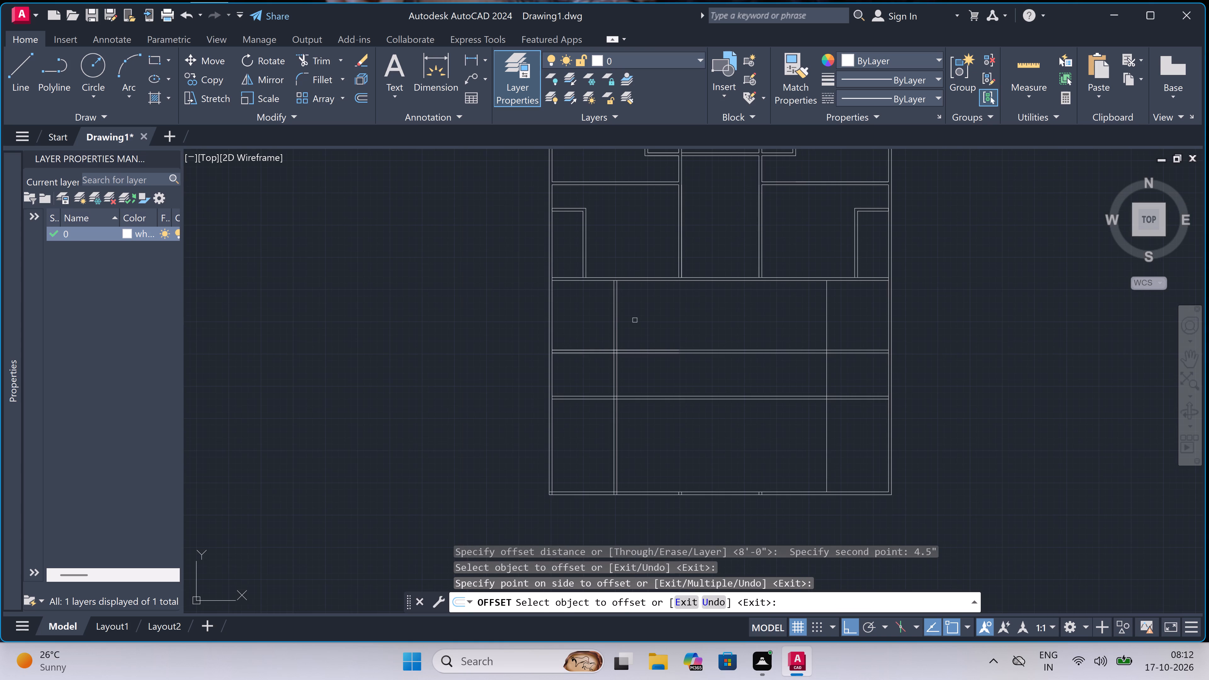
pyautogui.scroll(1, 776, 310)
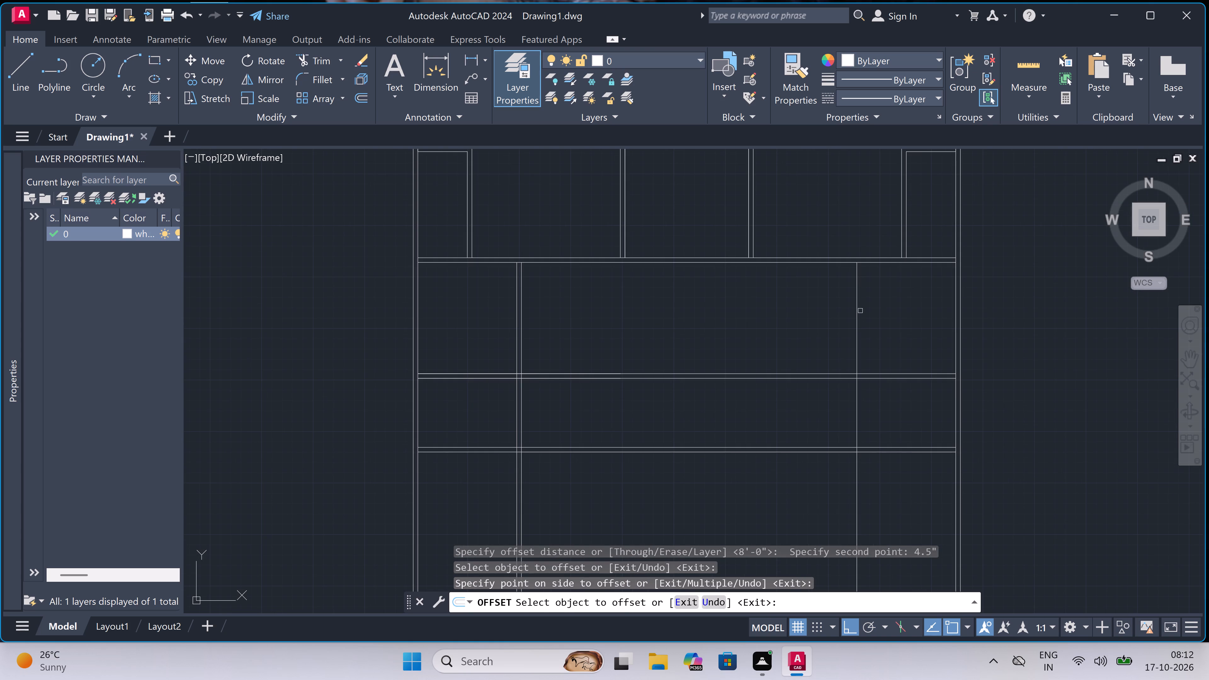
pyautogui.click(856, 313)
pyautogui.click(794, 346)
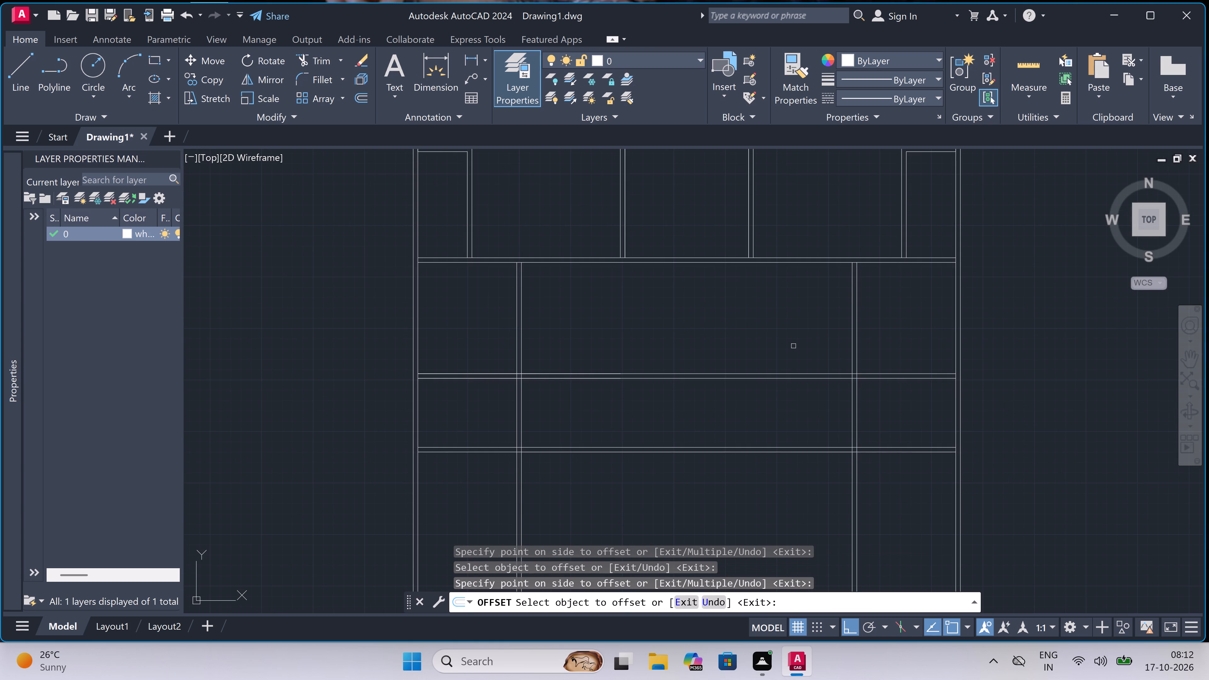
pyautogui.press('Escape')
# Offset the inner line of the new left vertical wall 11'8" toward the plan's interior.
pyautogui.press('space')
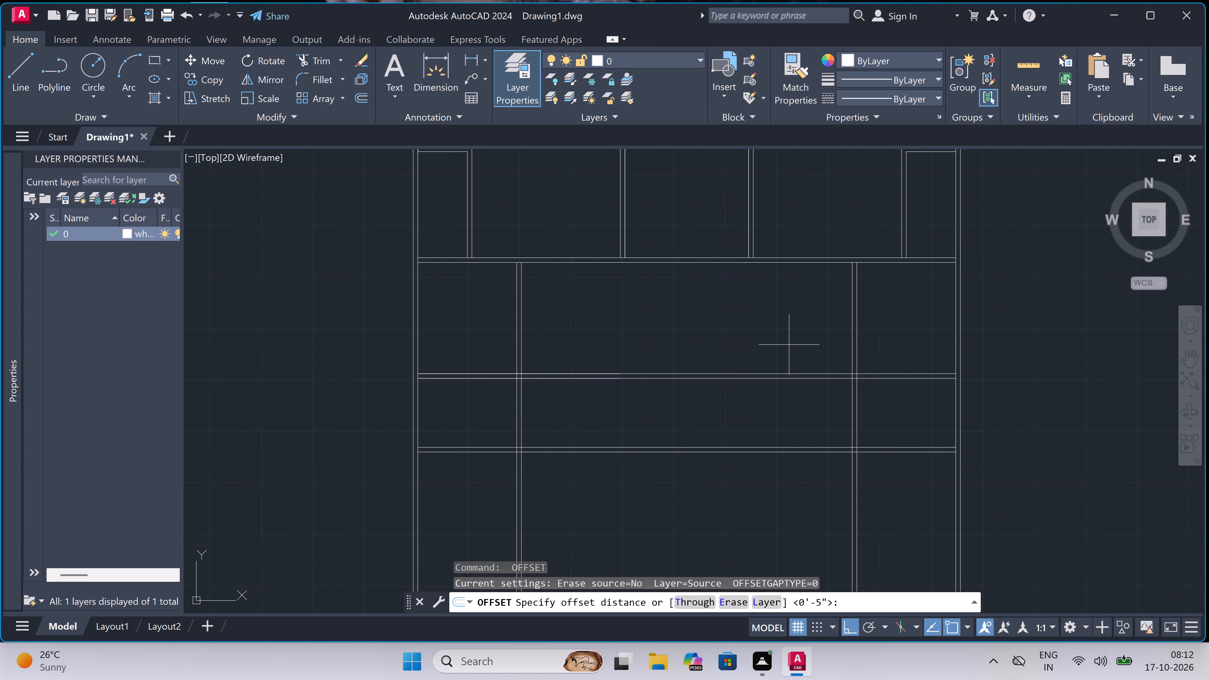
pyautogui.click(520, 407)
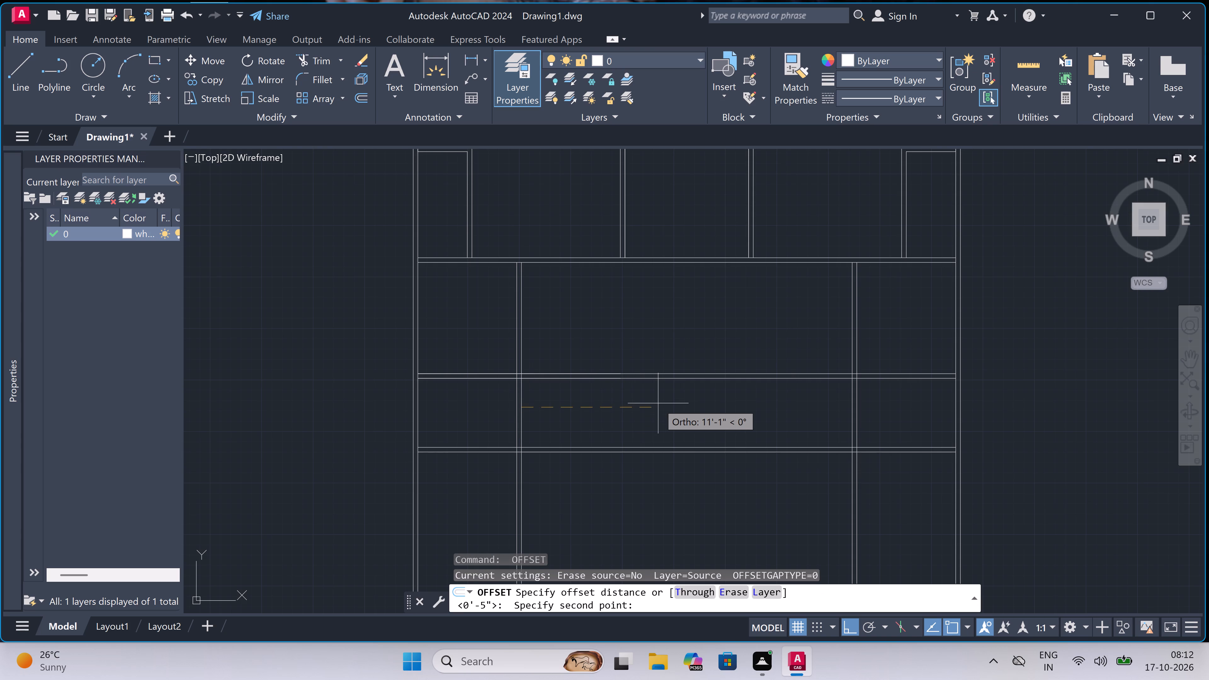
pyautogui.write('11')
pyautogui.press("'")
pyautogui.press('8')
pyautogui.write('"')
pyautogui.press('space')
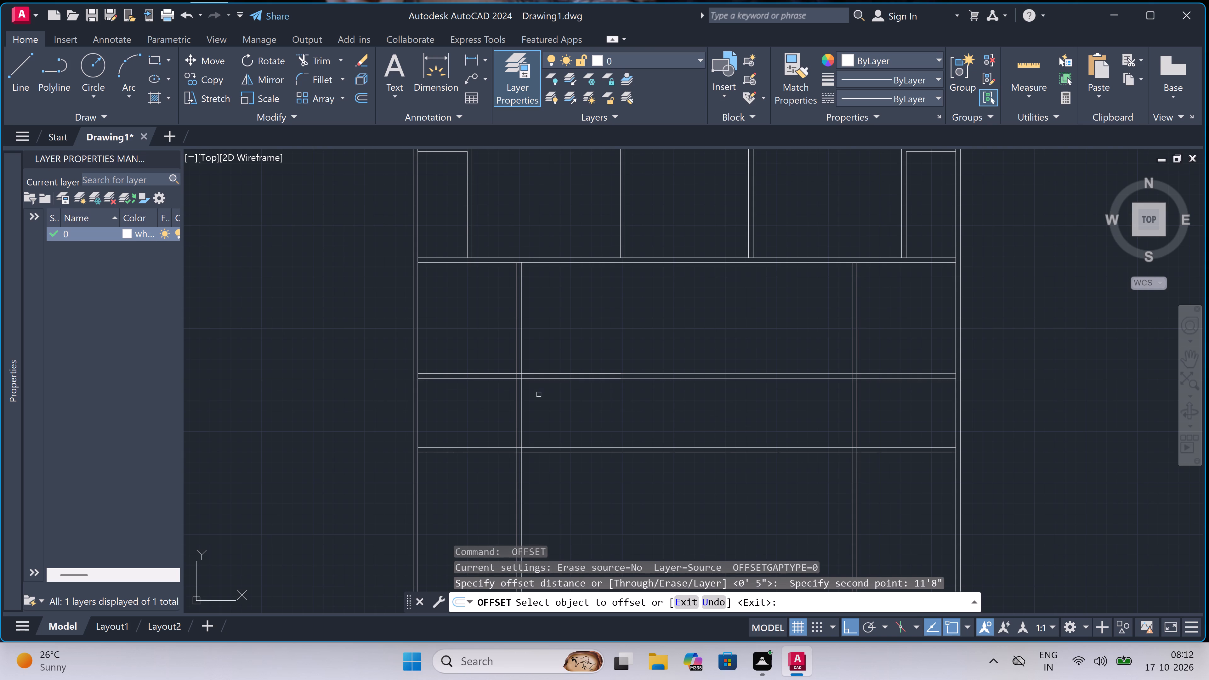
pyautogui.moveTo(520, 406); pyautogui.dragTo(524, 406)
pyautogui.click(625, 404)
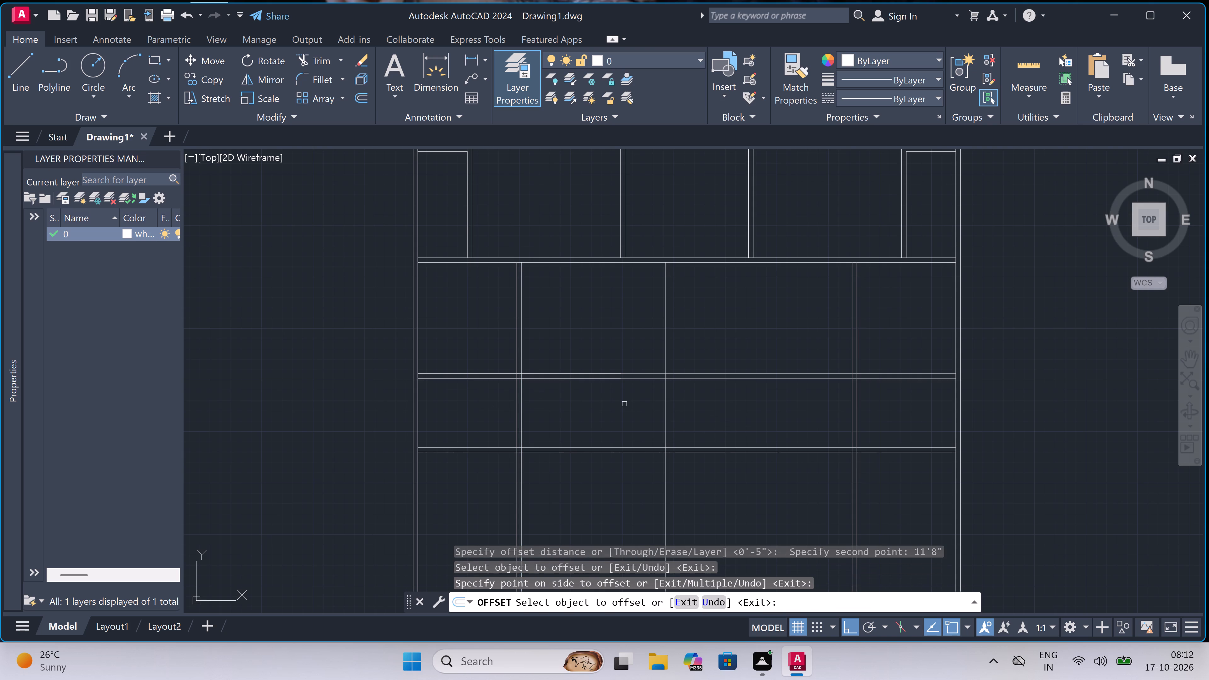
pyautogui.press('Escape')
# Offset the 11'8" line 4.5" to the right to form a central vertical wall.
pyautogui.press('space')
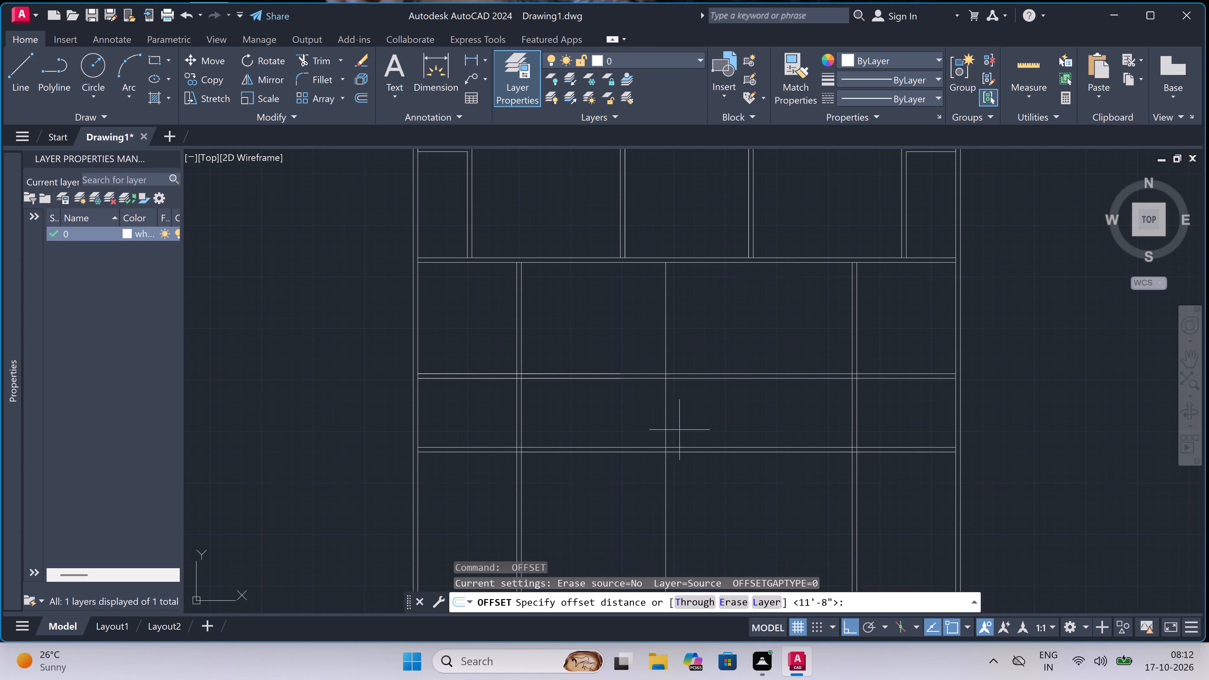
pyautogui.click(667, 421)
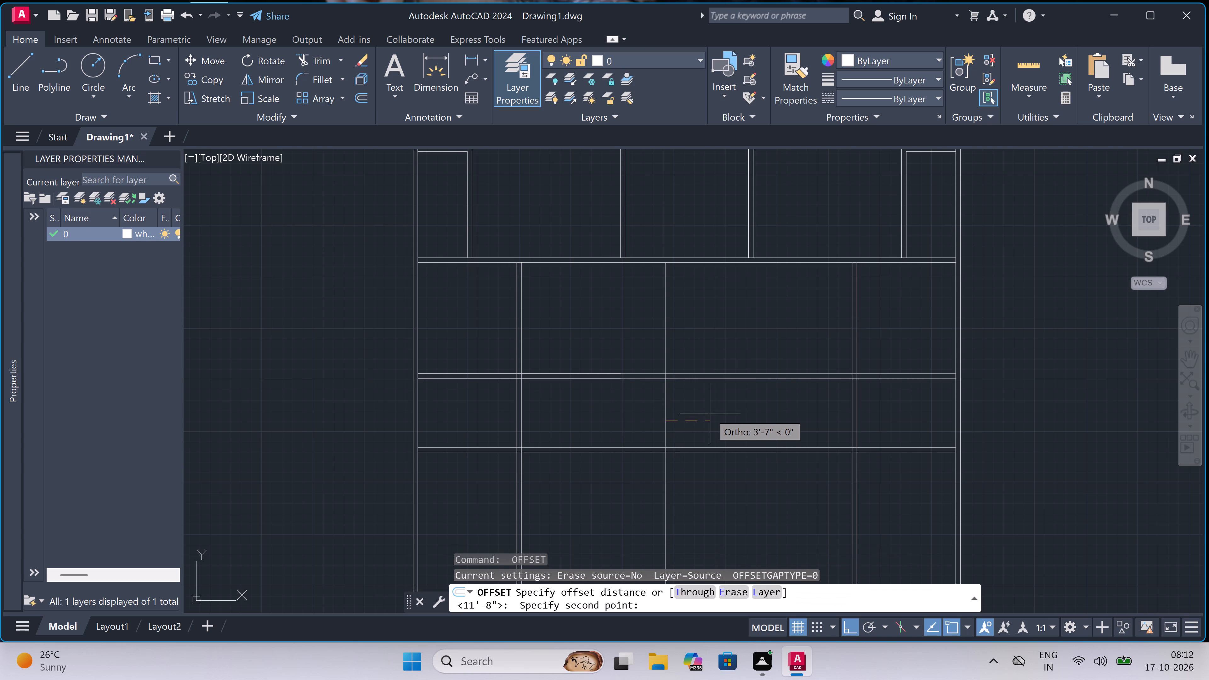
pyautogui.press('4')
pyautogui.write('.5')
pyautogui.write('"')
pyautogui.press('space')
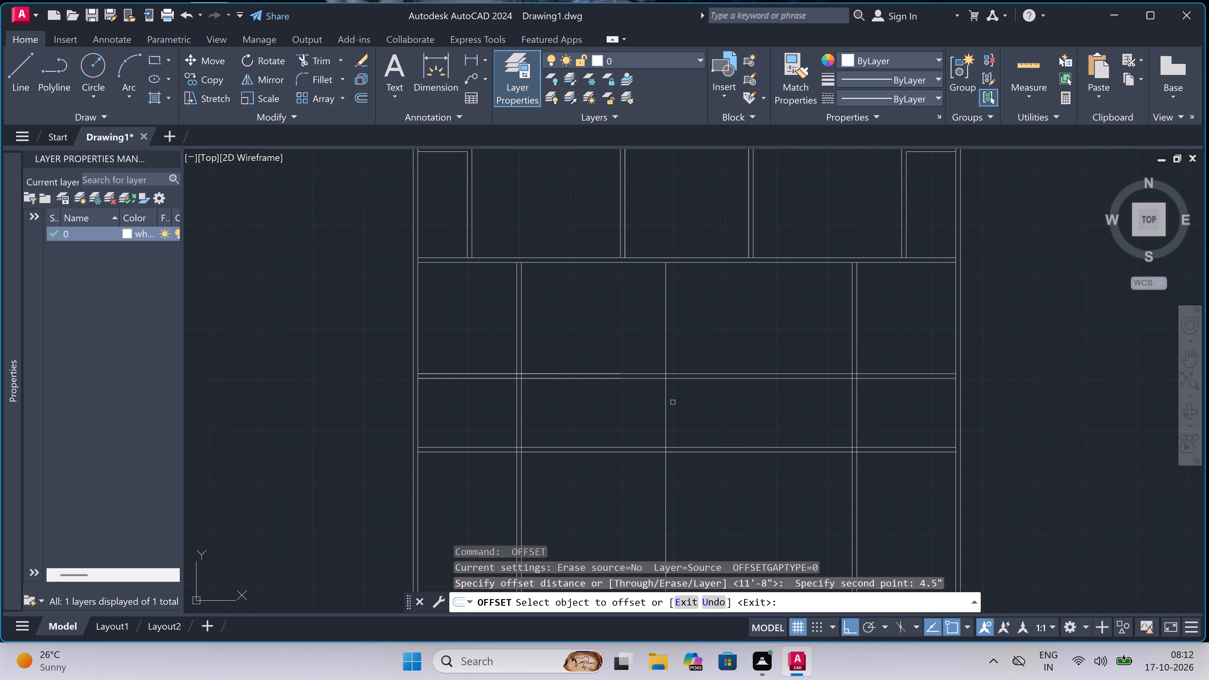
pyautogui.click(666, 406)
pyautogui.click(727, 409)
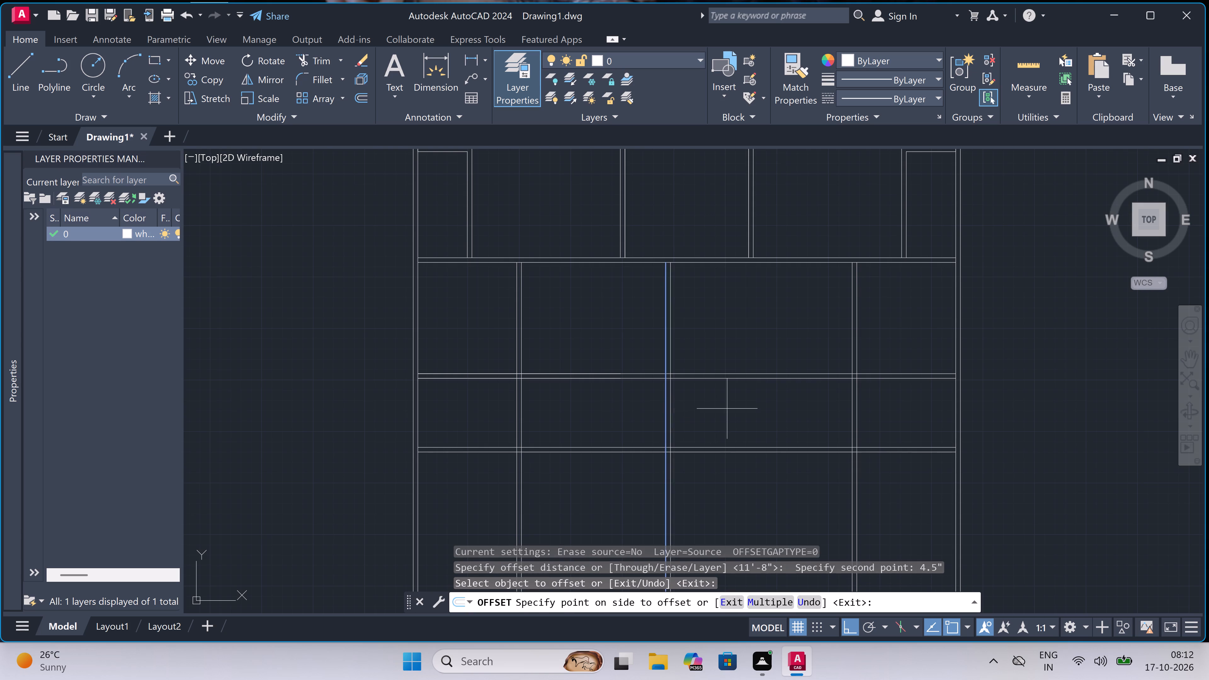
pyautogui.scroll(-3, 639, 433)
pyautogui.scroll(3, 691, 403)
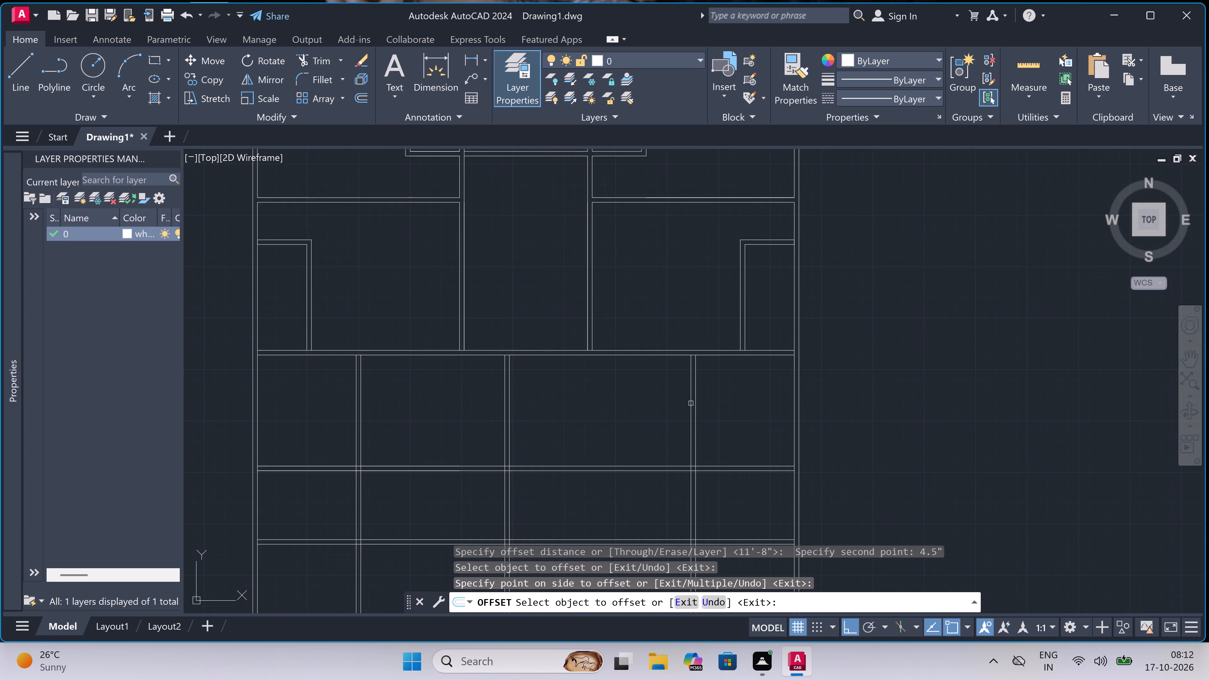
pyautogui.press('Escape')
# Offset the inner line of the new right vertical wall 12' toward the plan's interior.
pyautogui.press('space')
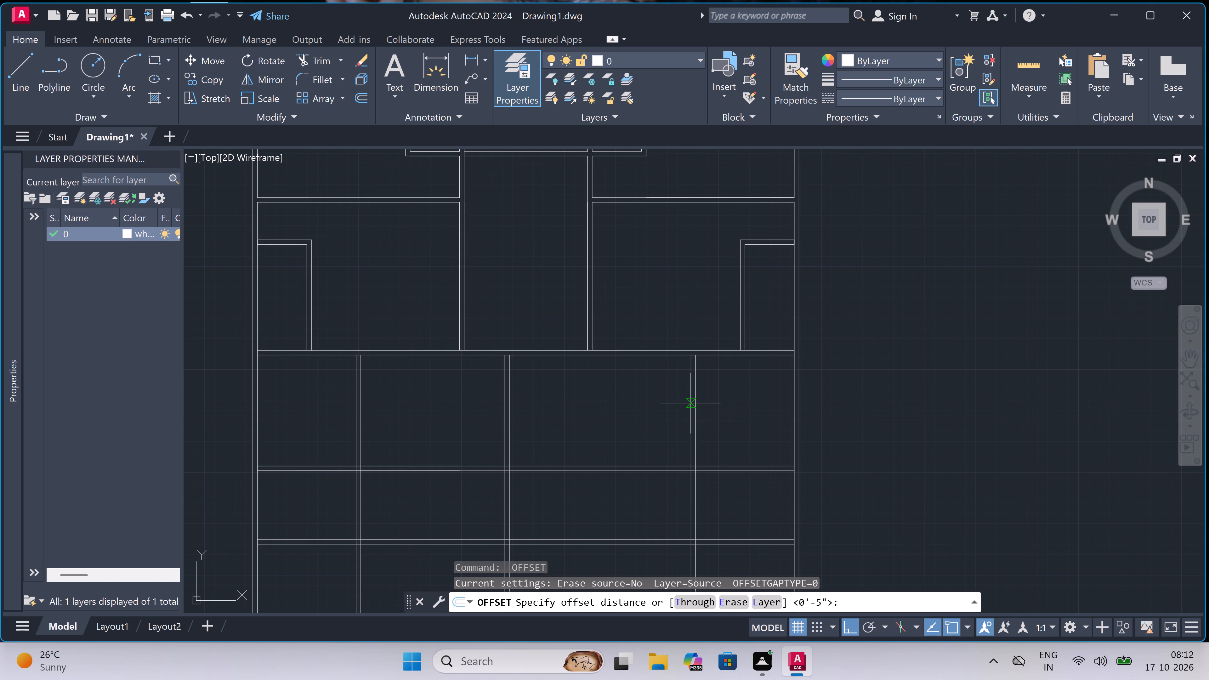
pyautogui.scroll(1, 694, 403)
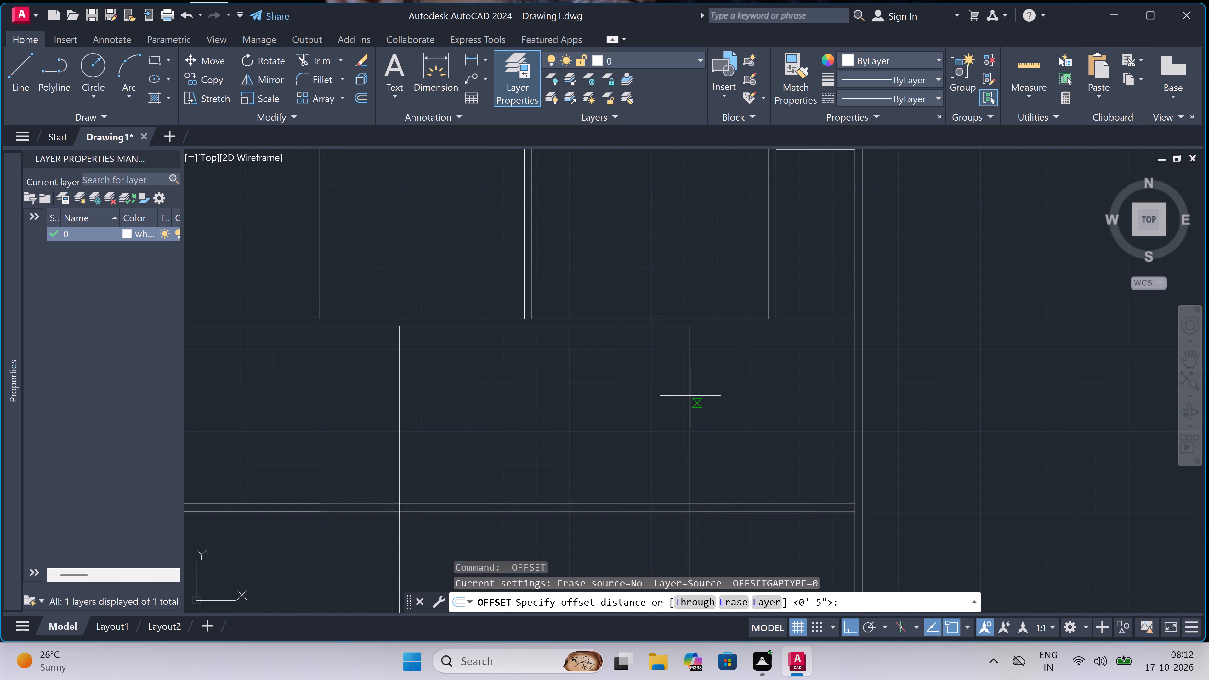
pyautogui.click(689, 396)
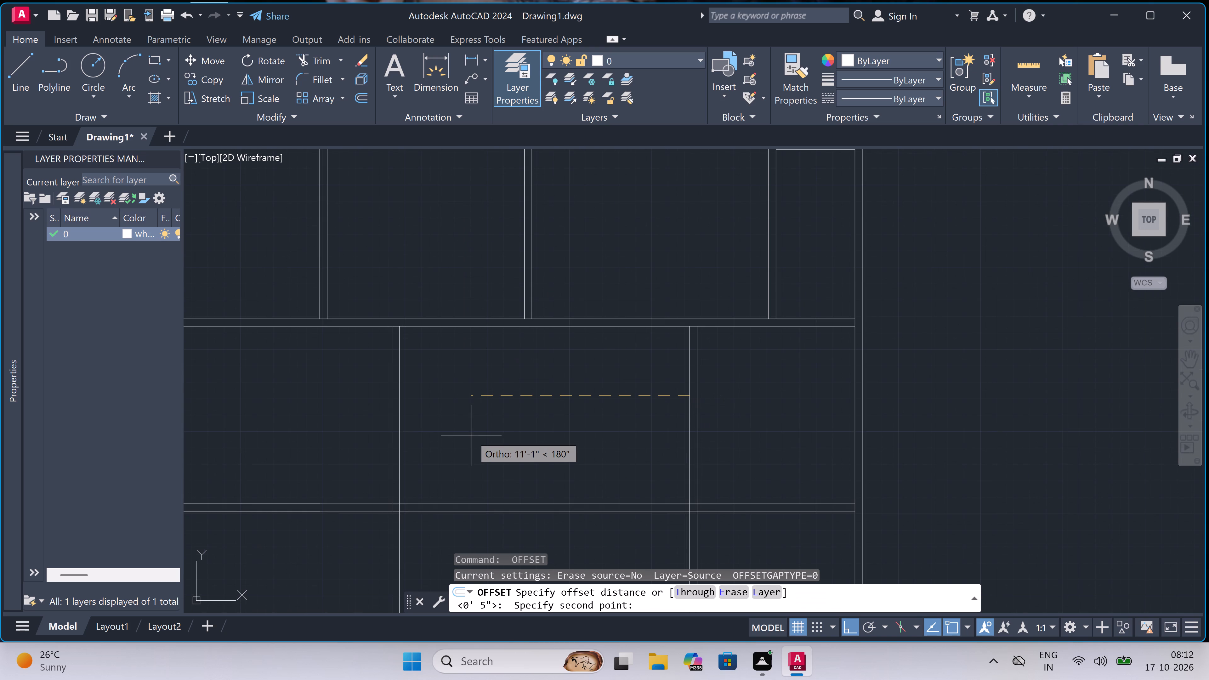
pyautogui.write("12'")
pyautogui.press('space')
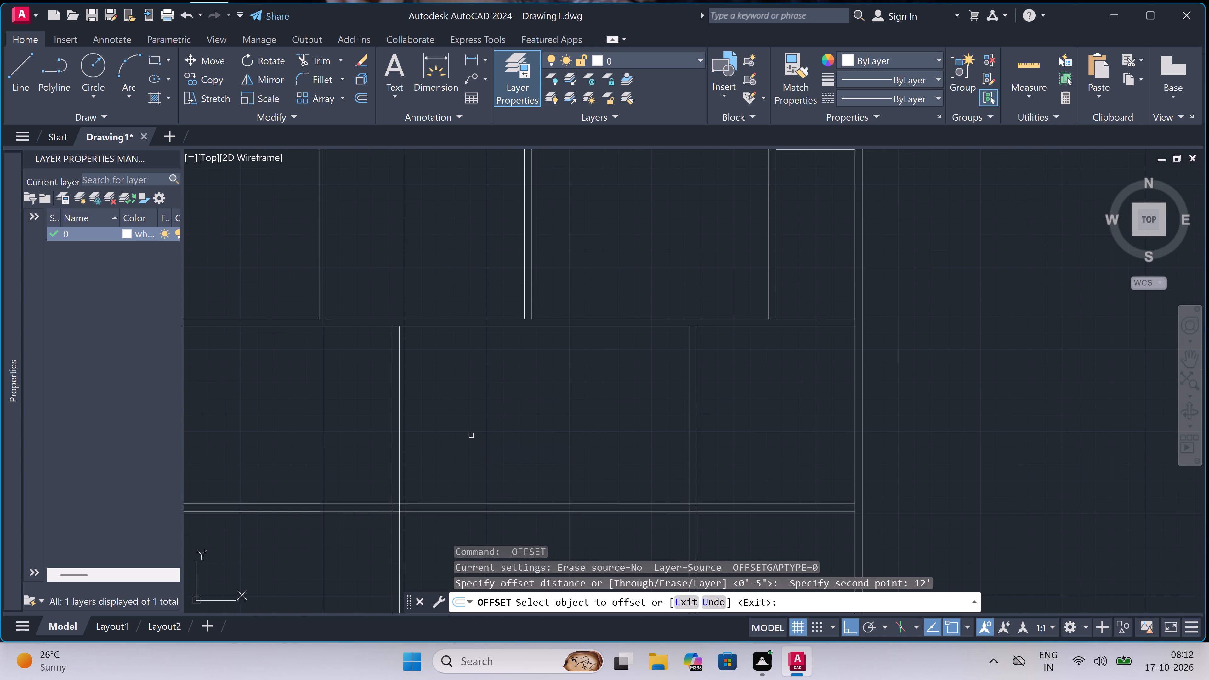
pyautogui.click(688, 421)
pyautogui.click(610, 434)
pyautogui.scroll(-4, 611, 433)
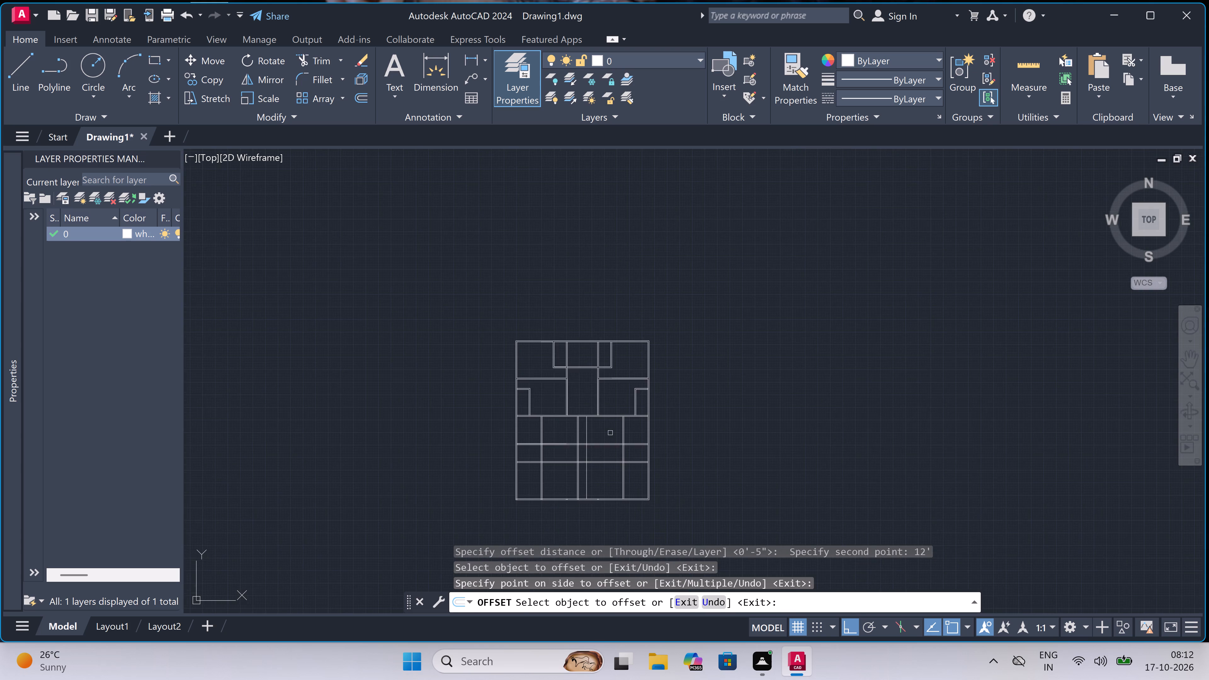
pyautogui.scroll(3, 594, 434)
pyautogui.press('Escape')
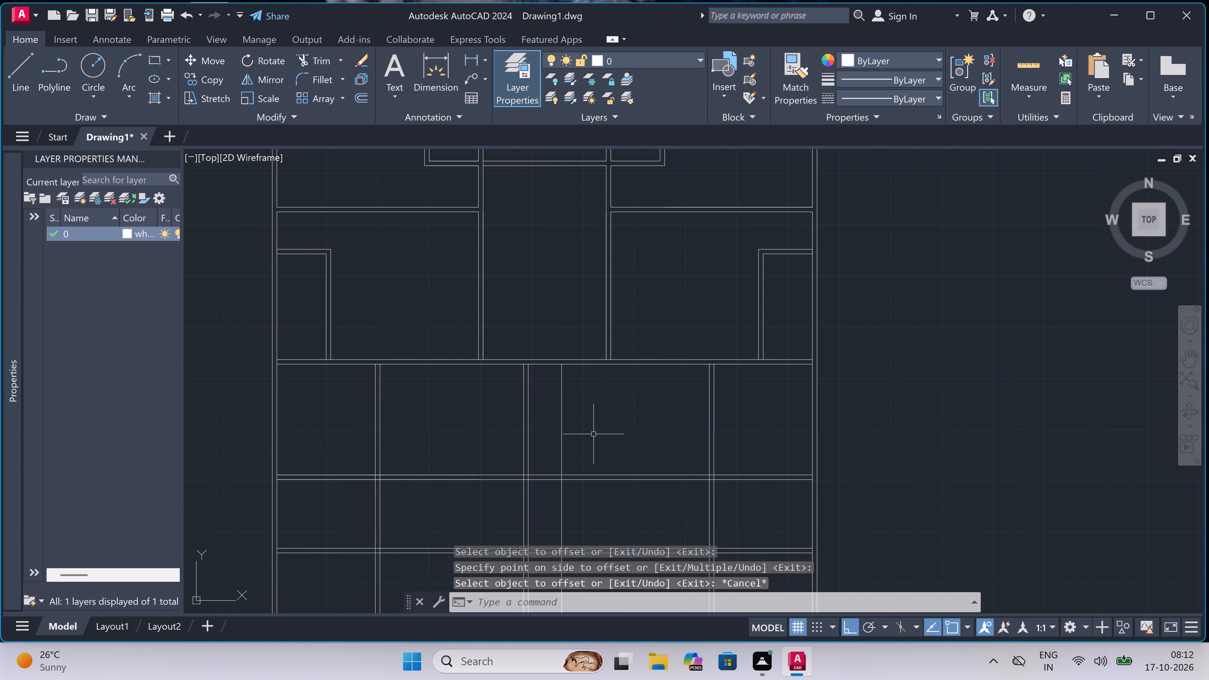
# Offset the 12' line 4.5" to the left to form a second central vertical wall.
pyautogui.scroll(1, 537, 426)
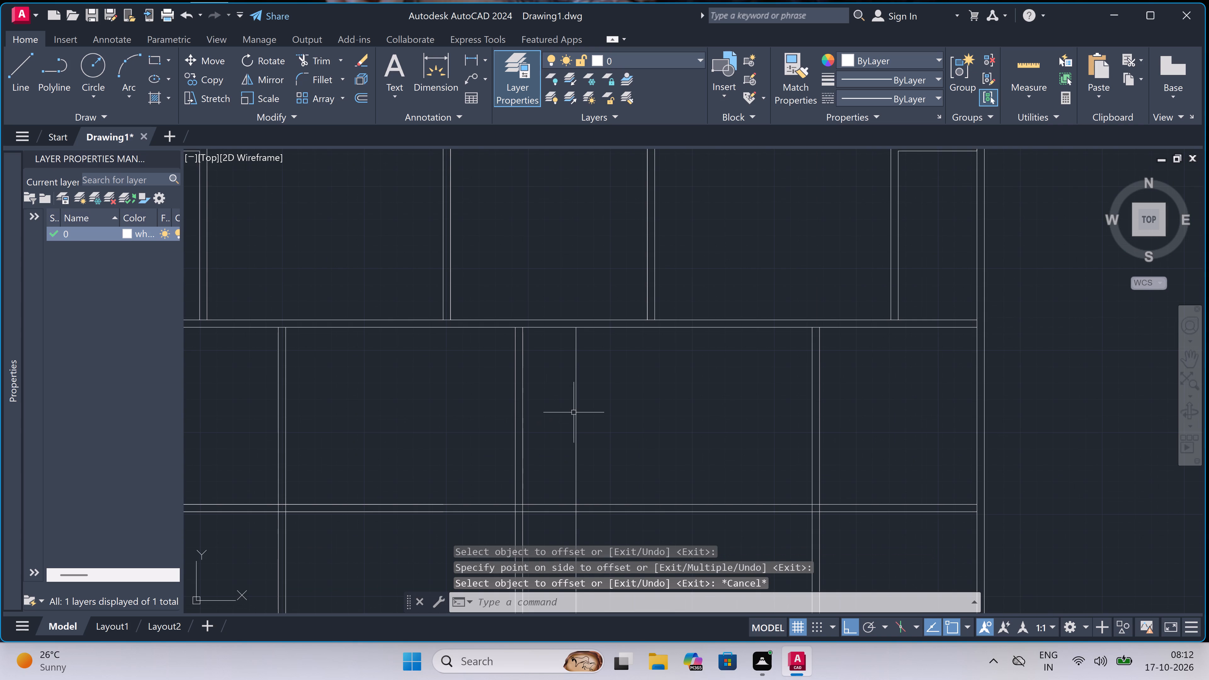
pyautogui.press('space')
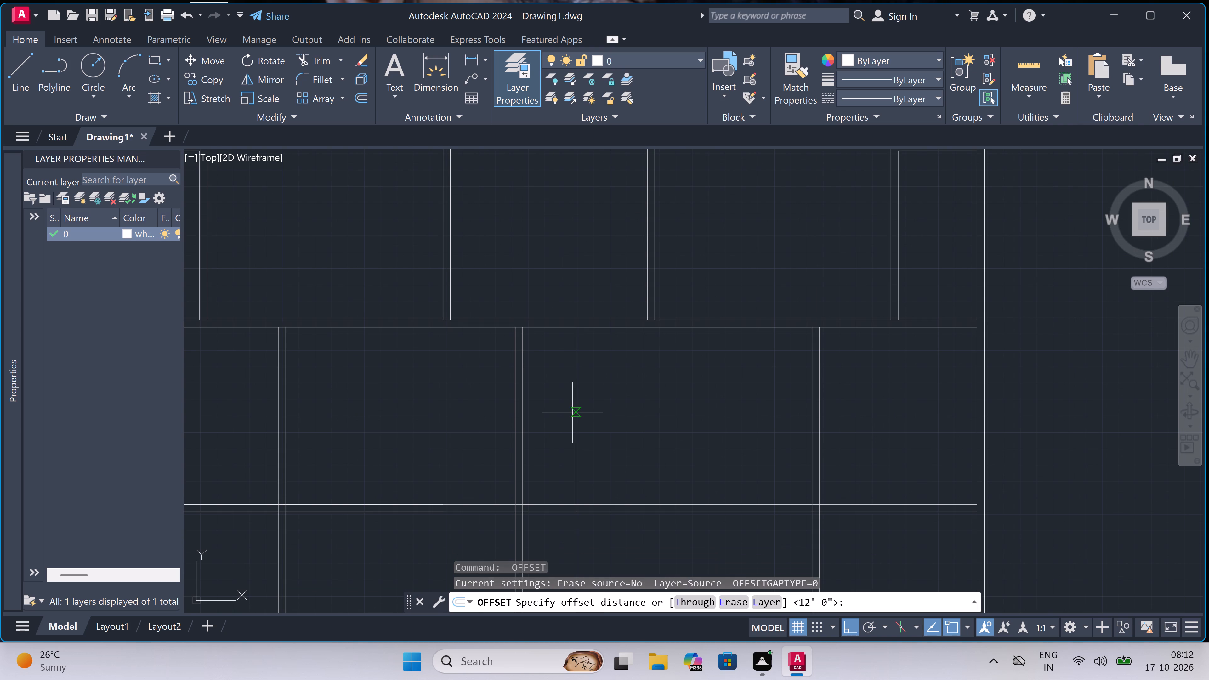
pyautogui.scroll(1, 577, 400)
pyautogui.click(577, 400)
pyautogui.write('4.5')
pyautogui.write('"')
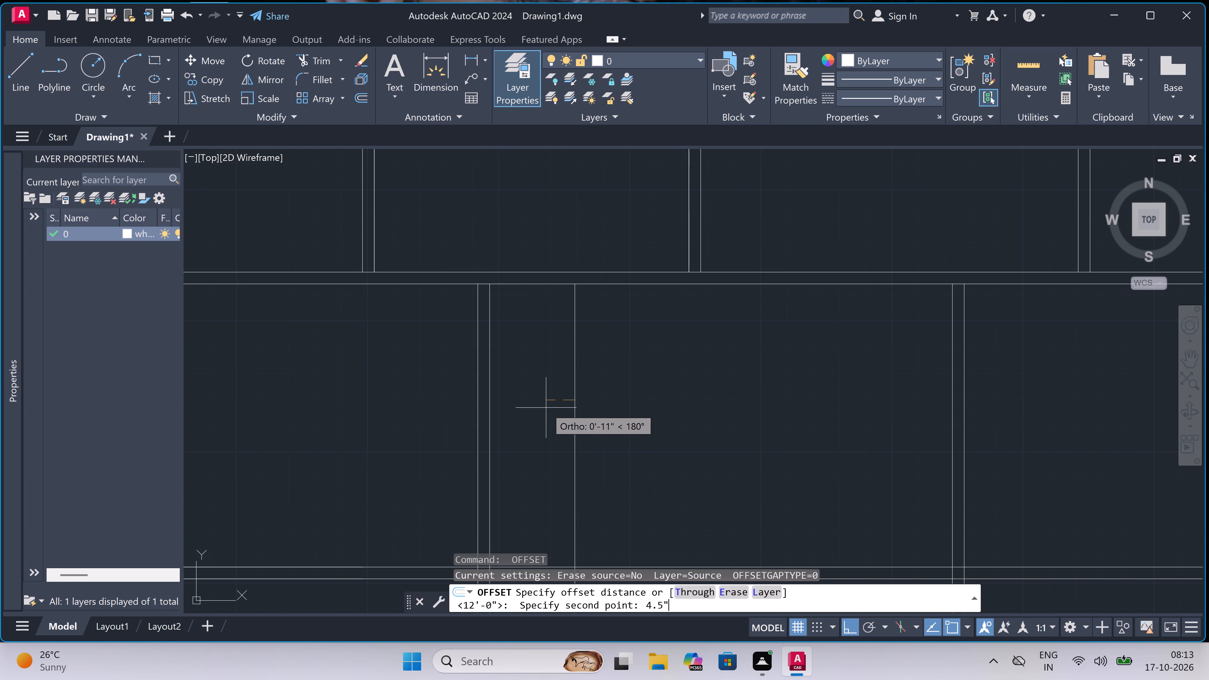
pyautogui.press('space')
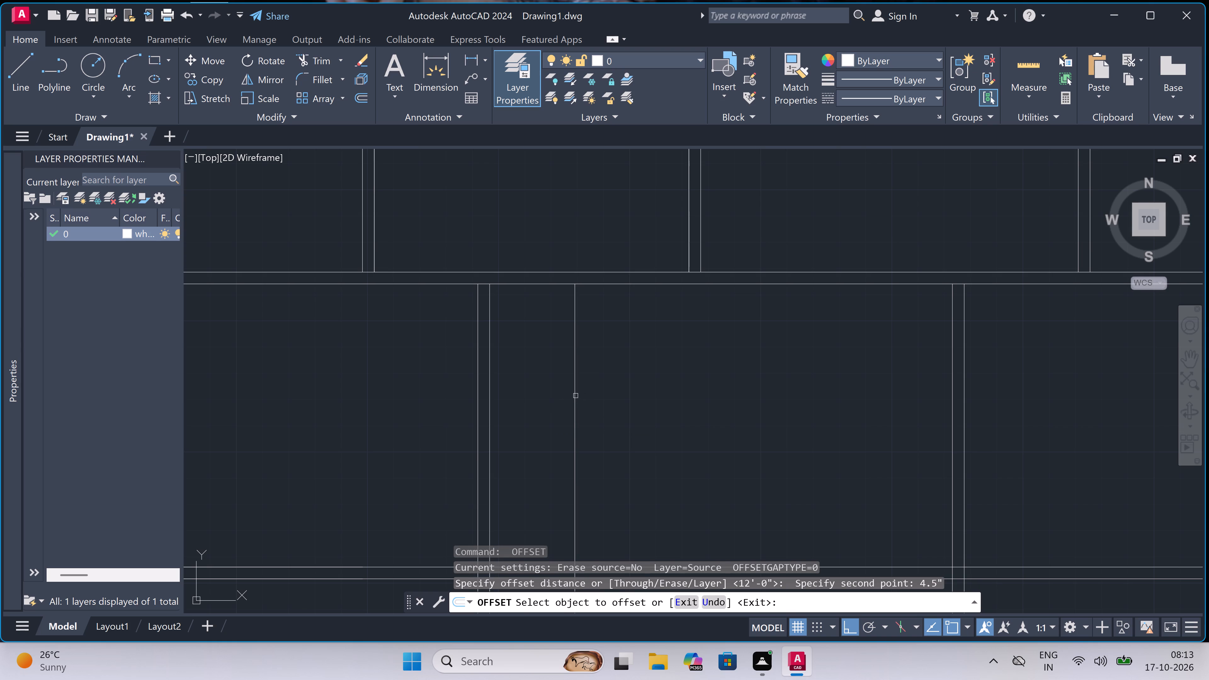
pyautogui.click(576, 396)
pyautogui.click(494, 408)
pyautogui.press('Escape')
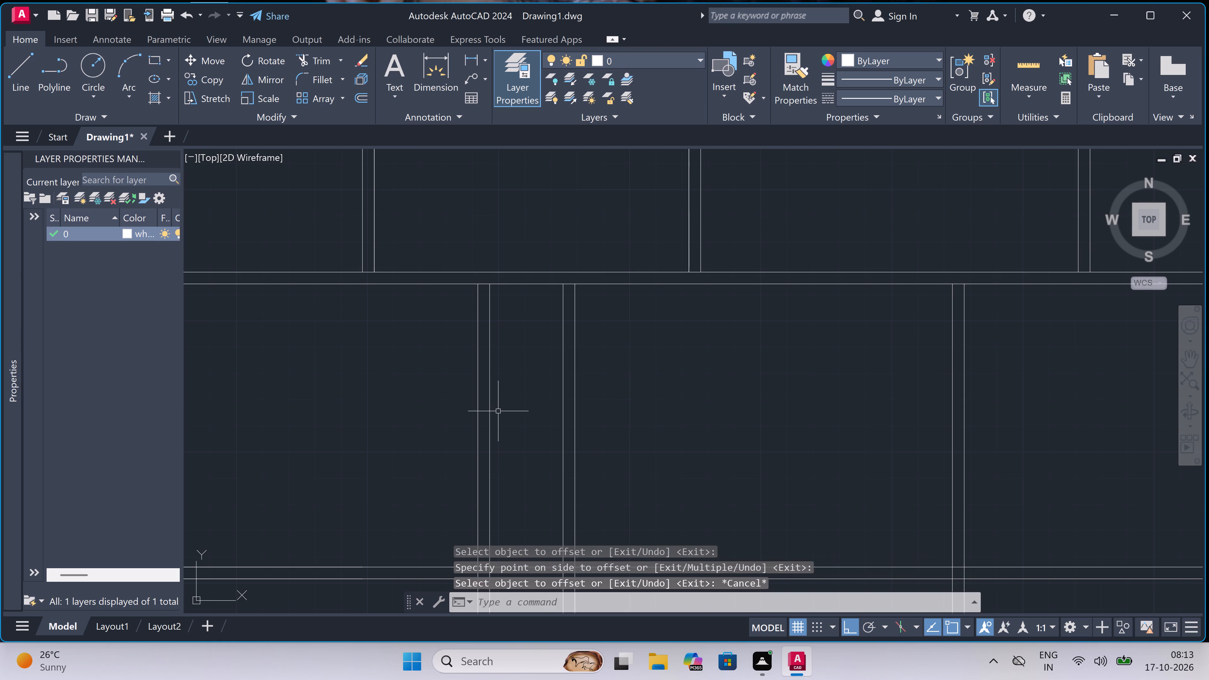
# Move the right one of the two central vertical walls to the right by its own thickness.
pyautogui.click(589, 384)
pyautogui.click(557, 402)
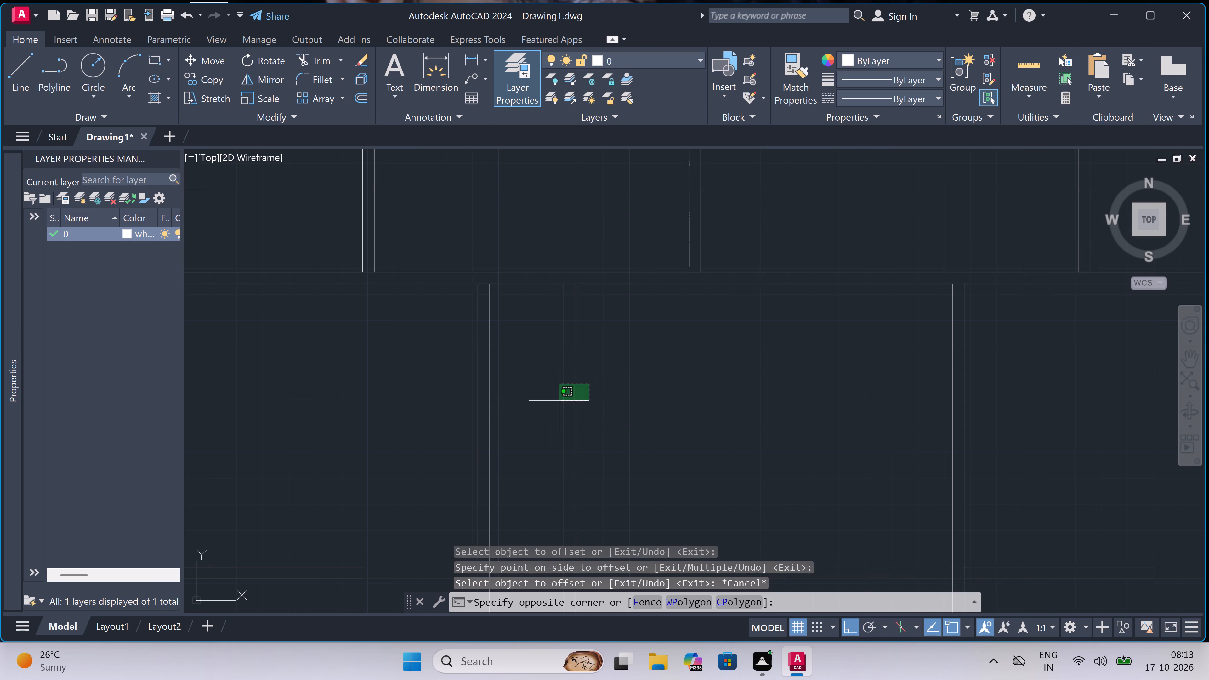
pyautogui.click(203, 65)
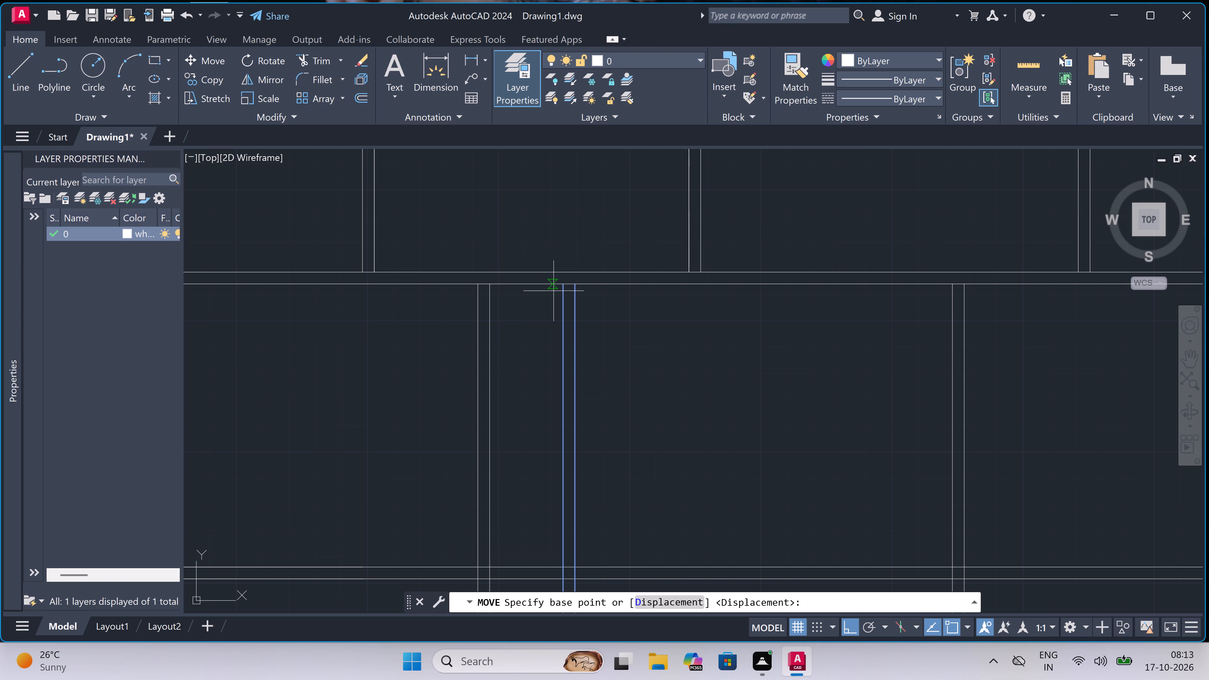
pyautogui.click(561, 284)
pyautogui.click(576, 282)
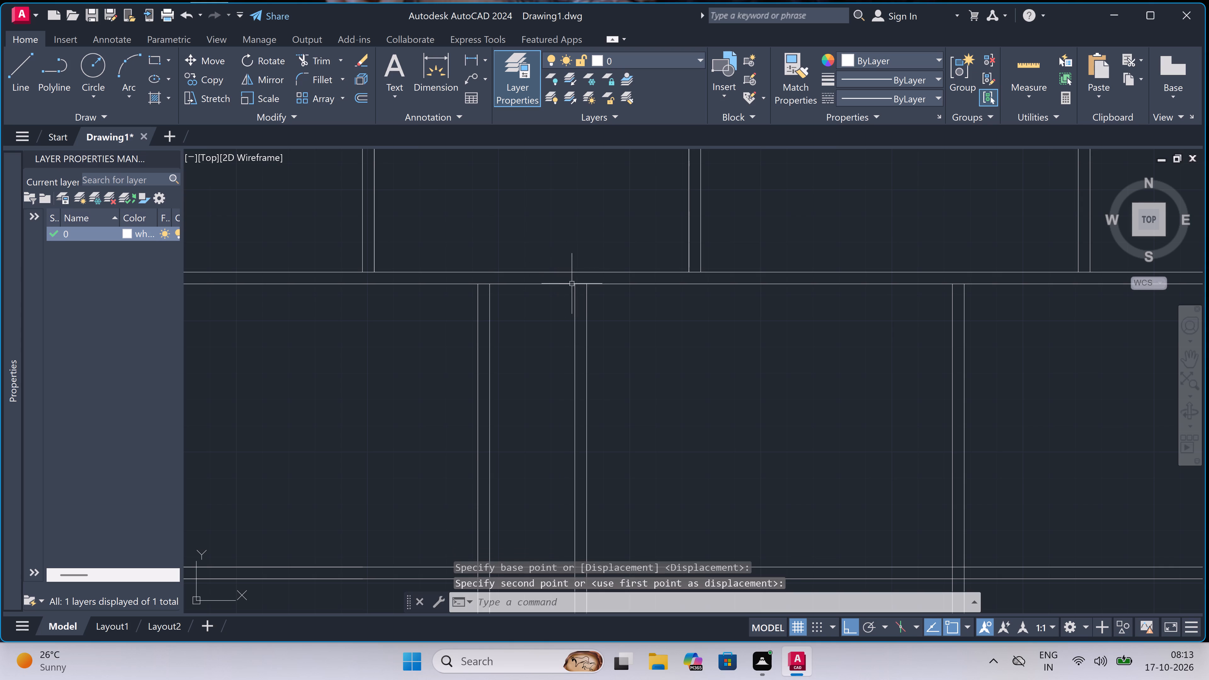
# Move the left one of the two central vertical walls slightly to the left, widening the passage between them.
pyautogui.click(542, 299)
pyautogui.click(328, 392)
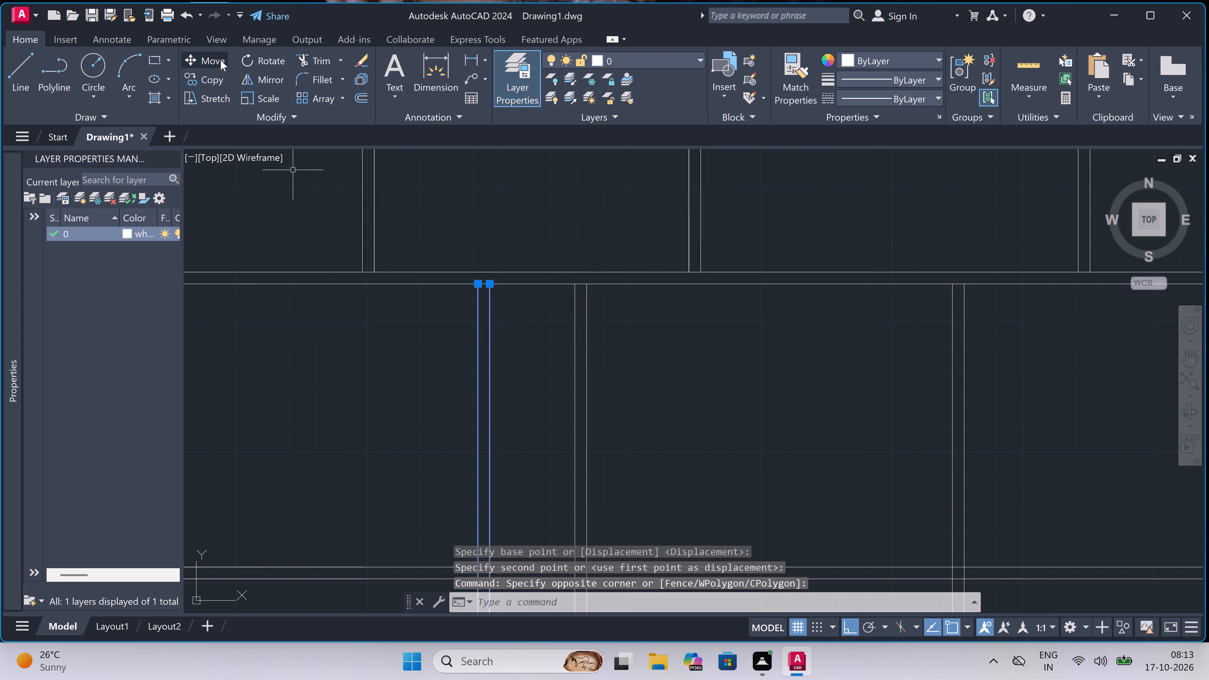
pyautogui.click(213, 60)
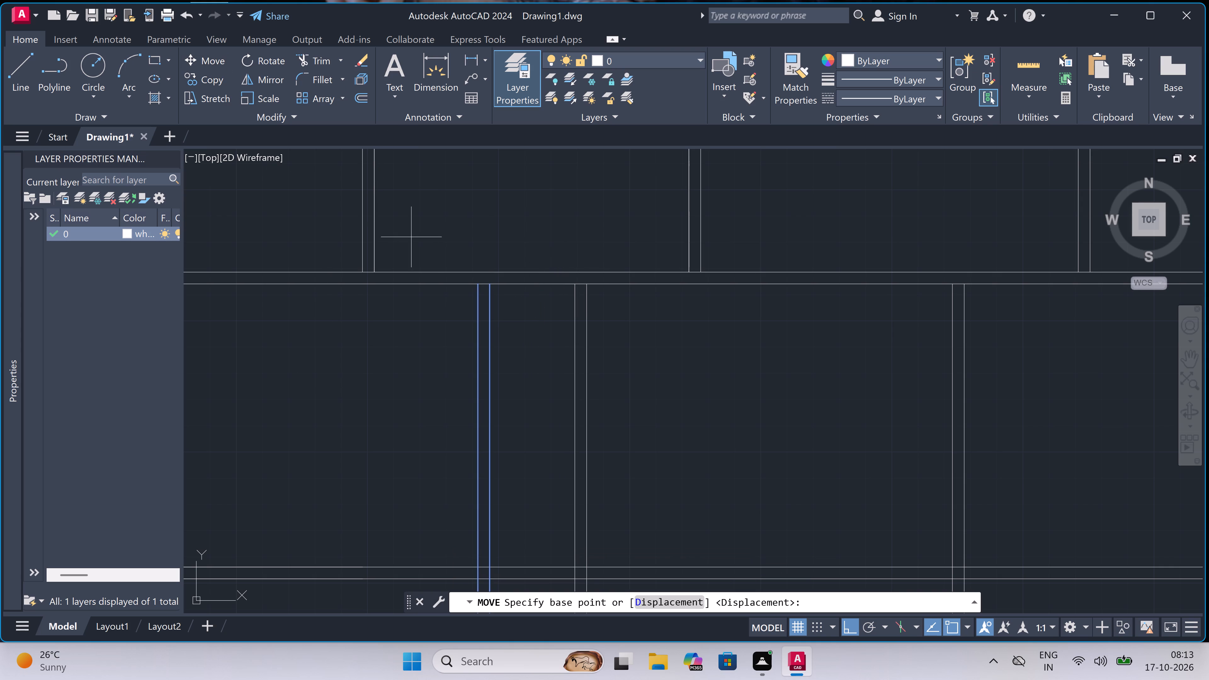
pyautogui.click(474, 284)
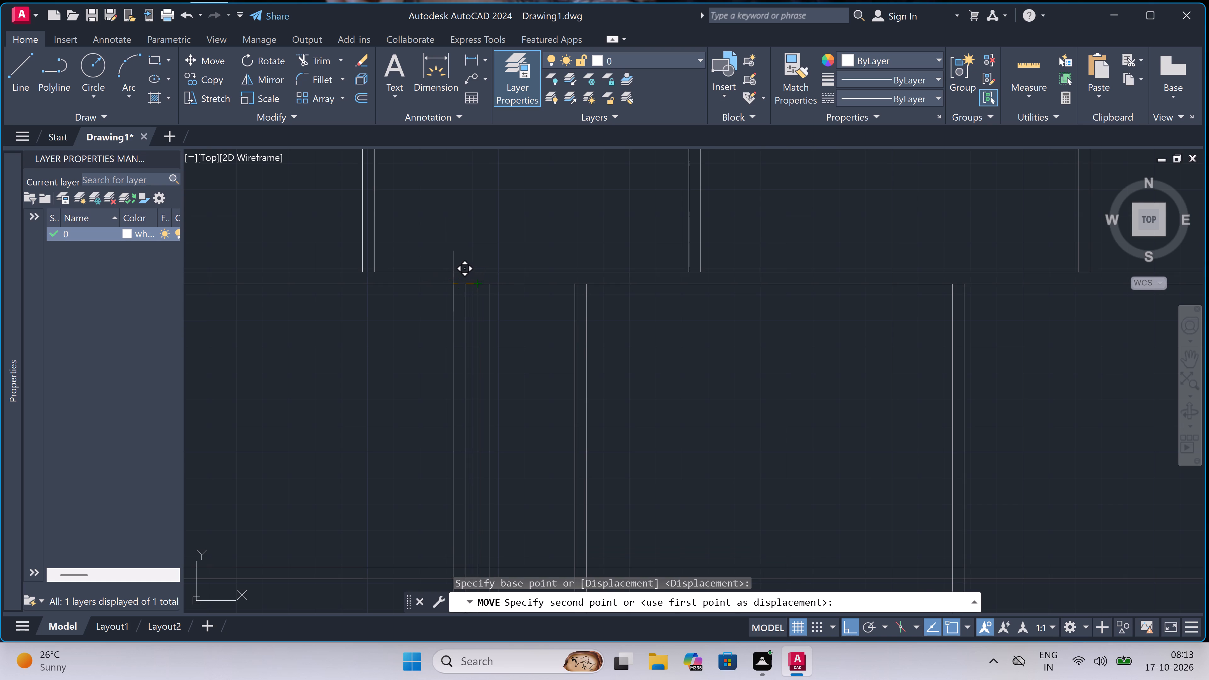
pyautogui.click(446, 281)
# Trim both horizontal walls where they cross the passage between the two central vertical walls.
pyautogui.scroll(-4, 446, 280)
pyautogui.scroll(2, 463, 305)
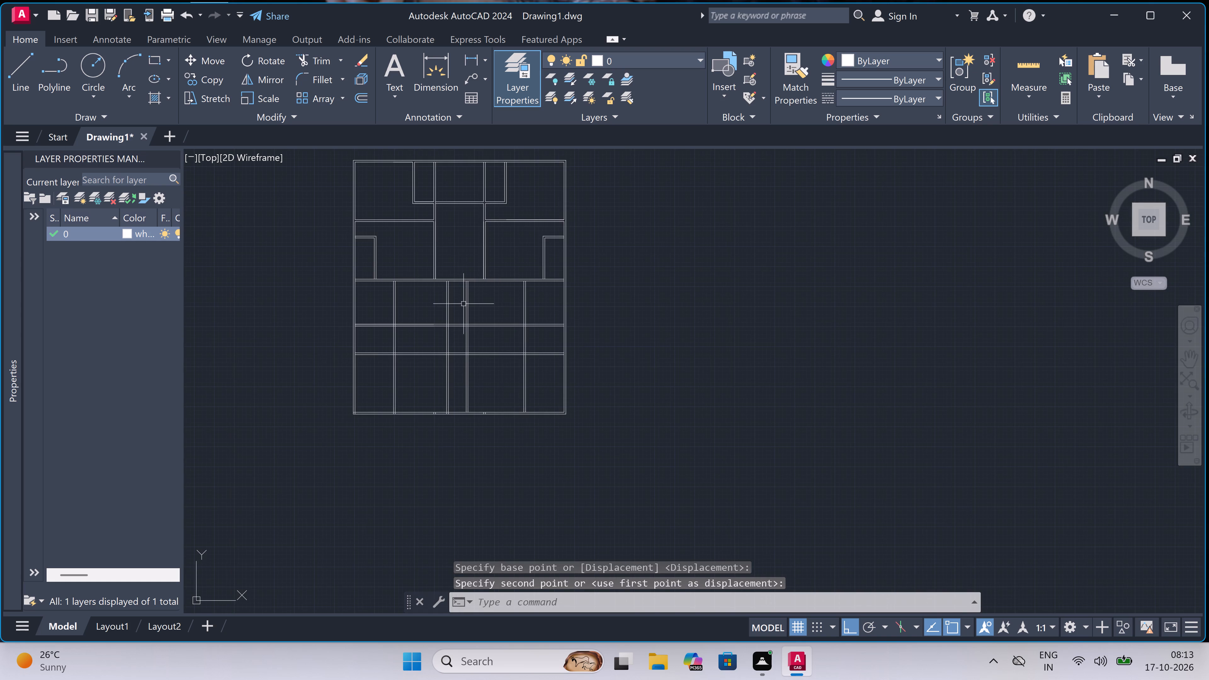
pyautogui.write('tr')
pyautogui.press('space')
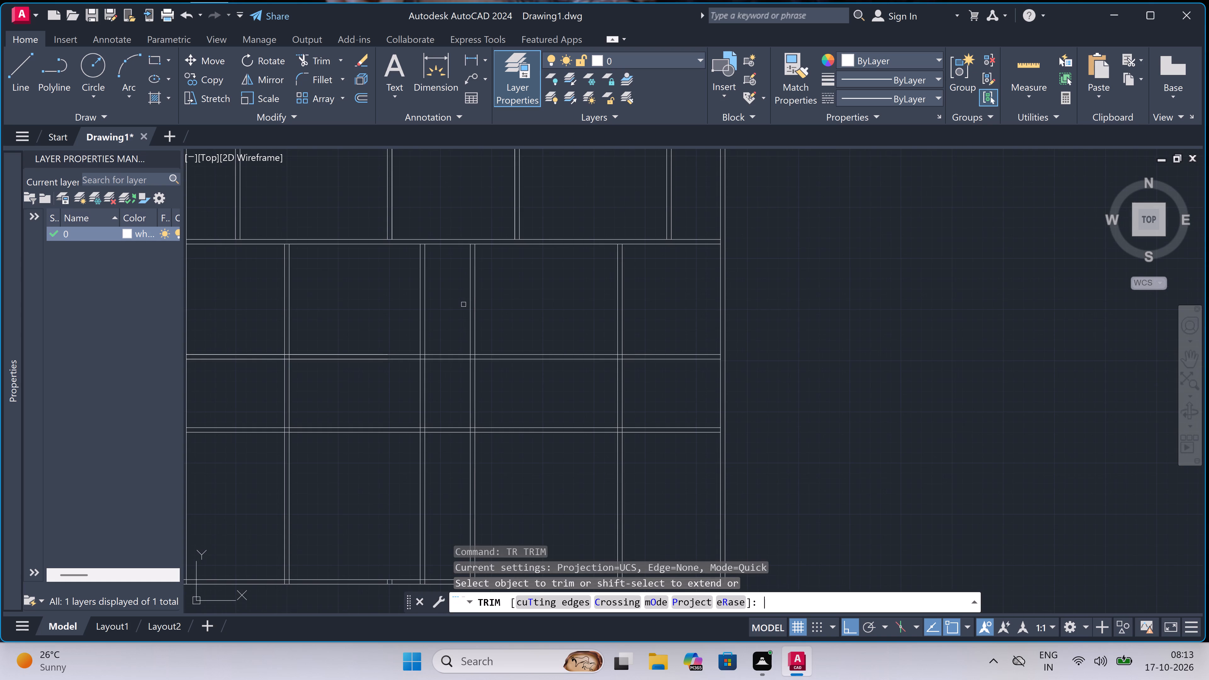
pyautogui.click(456, 314)
pyautogui.click(458, 527)
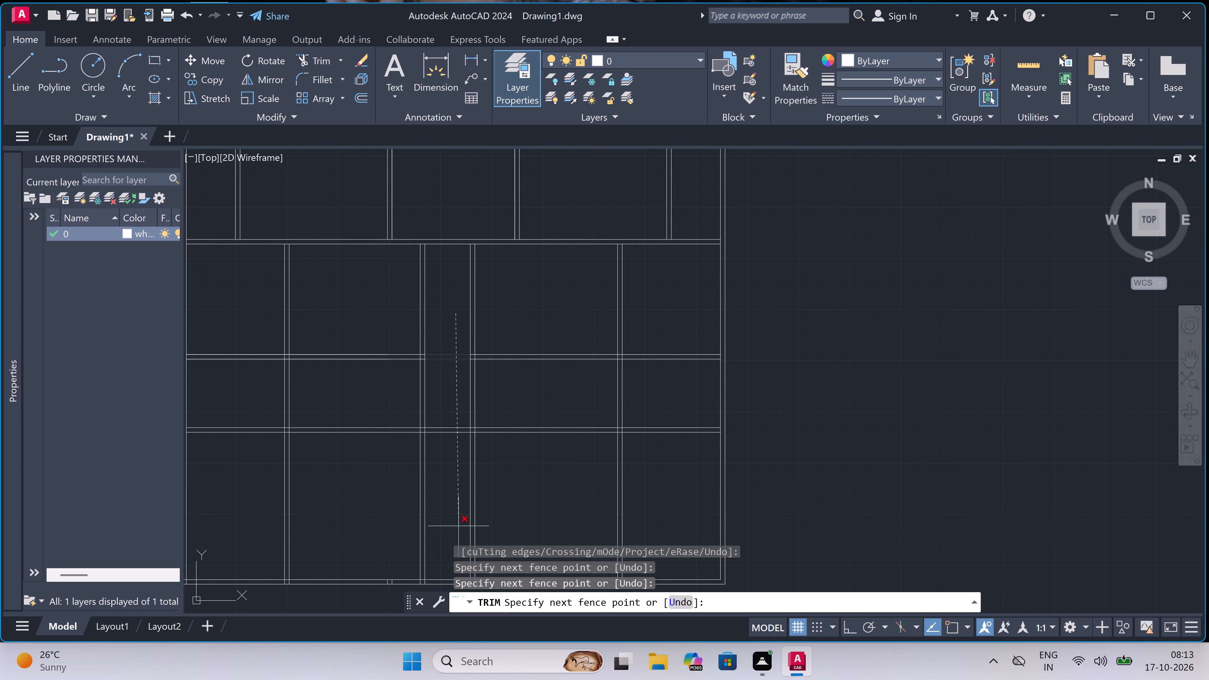
pyautogui.scroll(-3, 465, 475)
pyautogui.scroll(2, 456, 482)
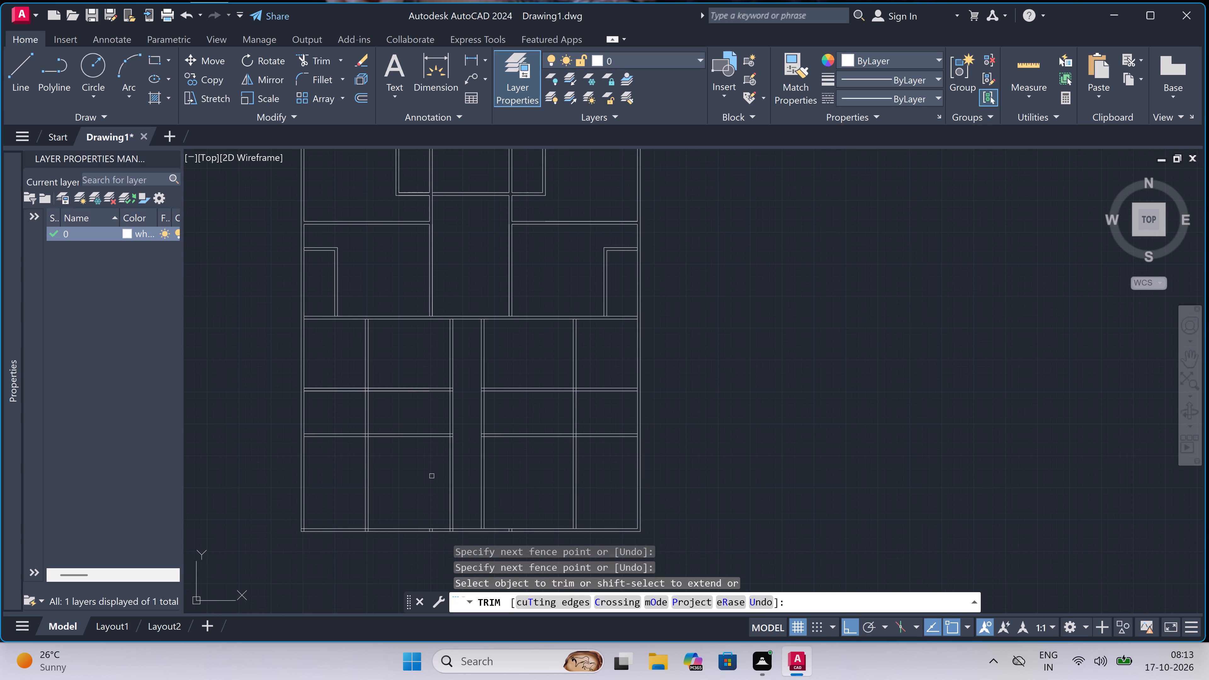
# Trim away all four vertical walls below the lower horizontal wall, leaving the bottom area of the plan open.
pyautogui.click(373, 476)
pyautogui.click(349, 479)
pyautogui.click(508, 473)
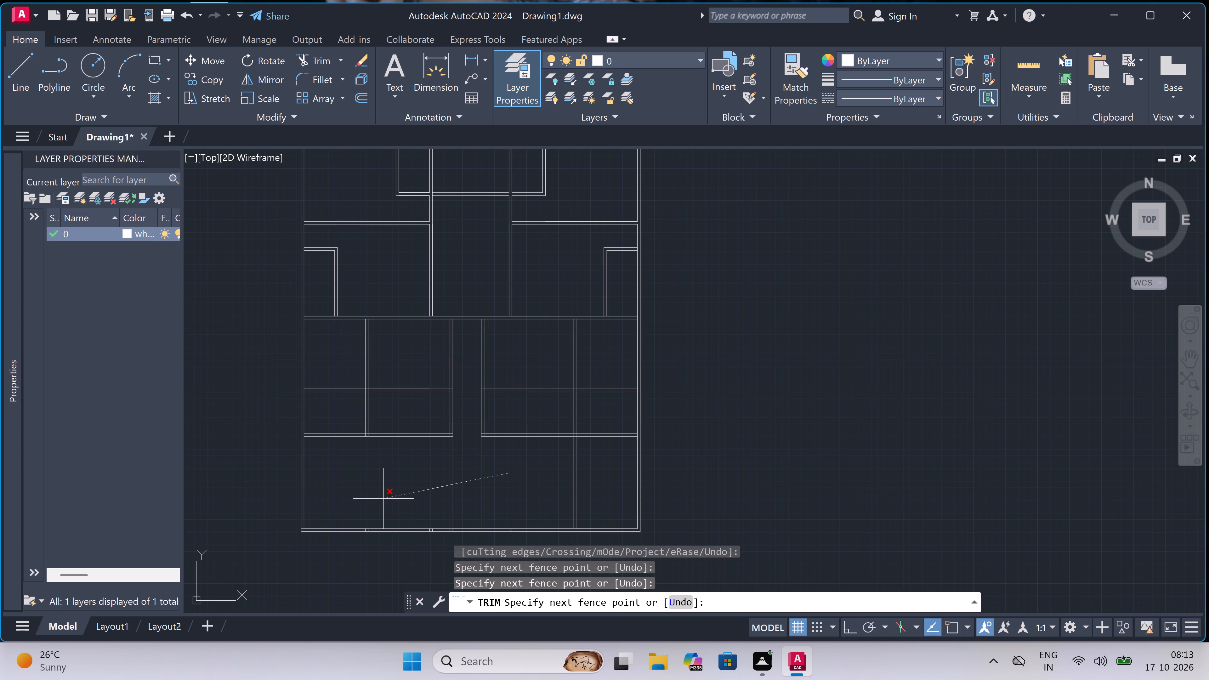
pyautogui.click(383, 499)
pyautogui.click(571, 488)
pyautogui.click(601, 477)
pyautogui.click(542, 487)
pyautogui.press('Escape')
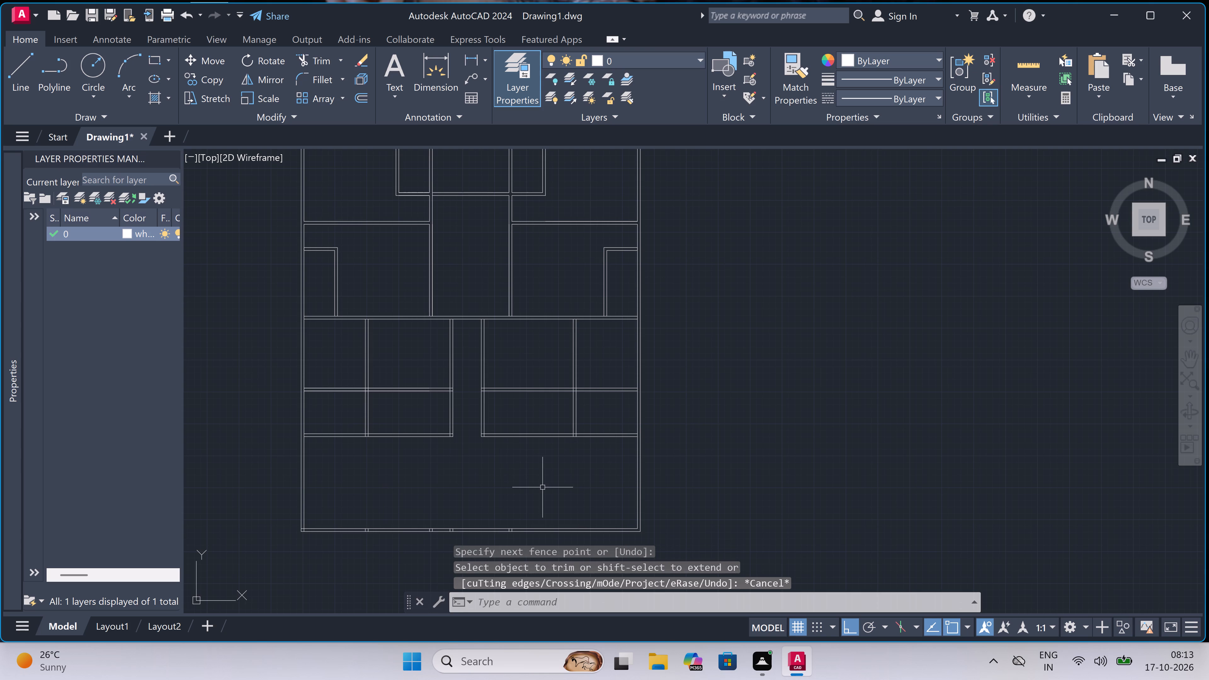
# From the plan's inner lower-left corner, draw a line 12' along the bottom wall and up to the underside of the horizontal wall.
pyautogui.write('l')
pyautogui.press('space')
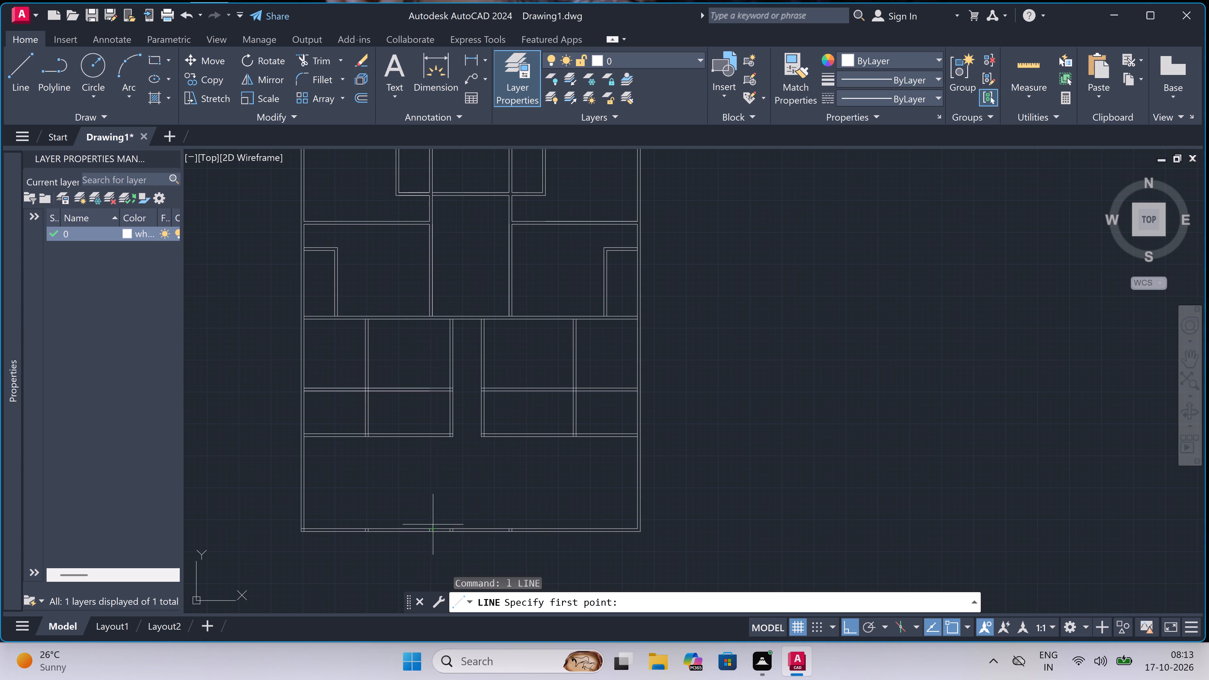
pyautogui.scroll(2, 430, 524)
pyautogui.scroll(-3, 438, 498)
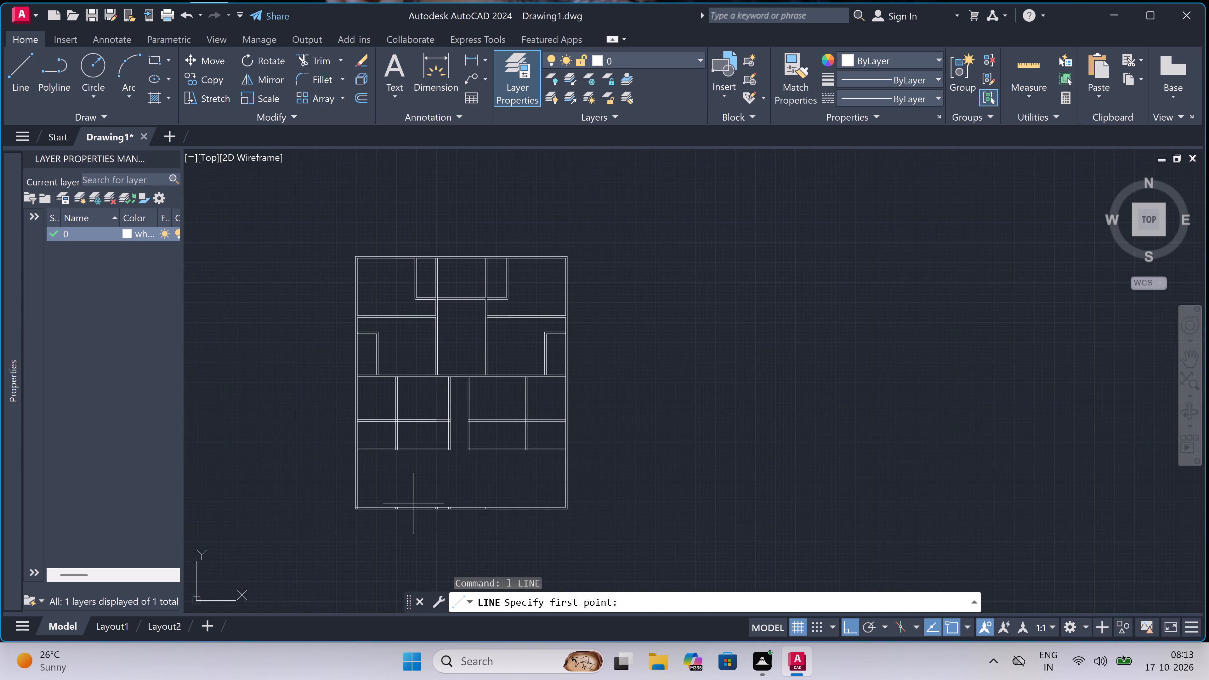
pyautogui.scroll(4, 356, 508)
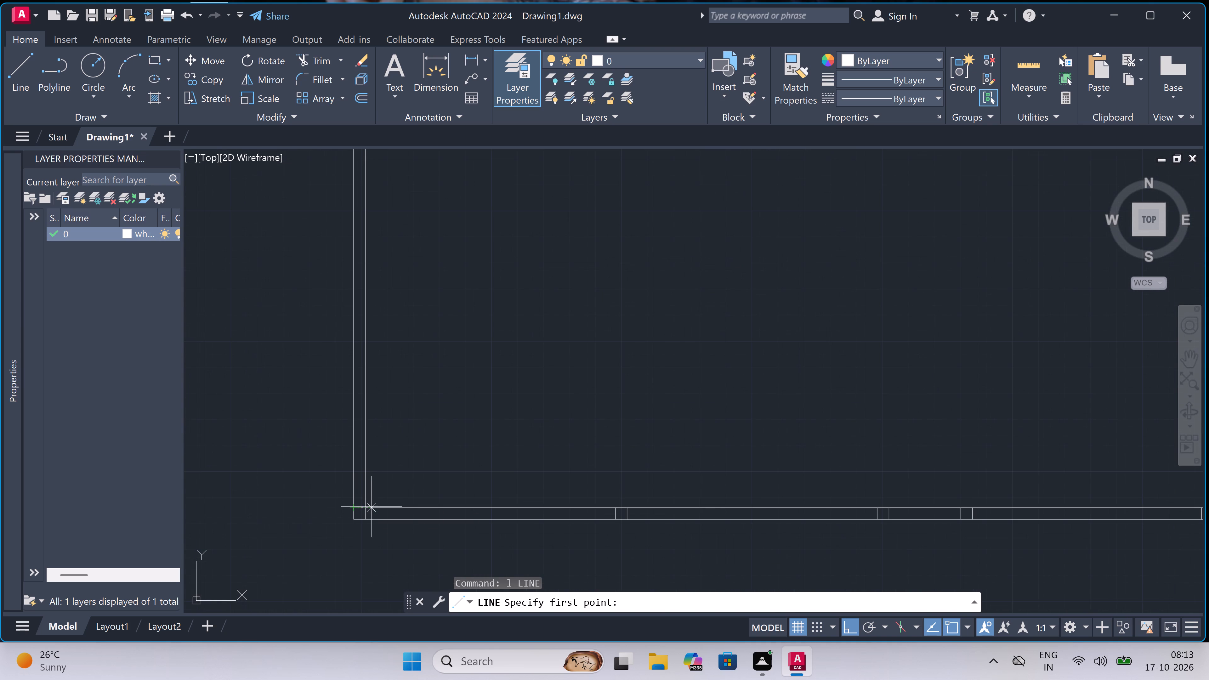
pyautogui.click(367, 509)
pyautogui.write("12'")
pyautogui.press('space')
pyautogui.scroll(-4, 691, 451)
pyautogui.scroll(3, 705, 407)
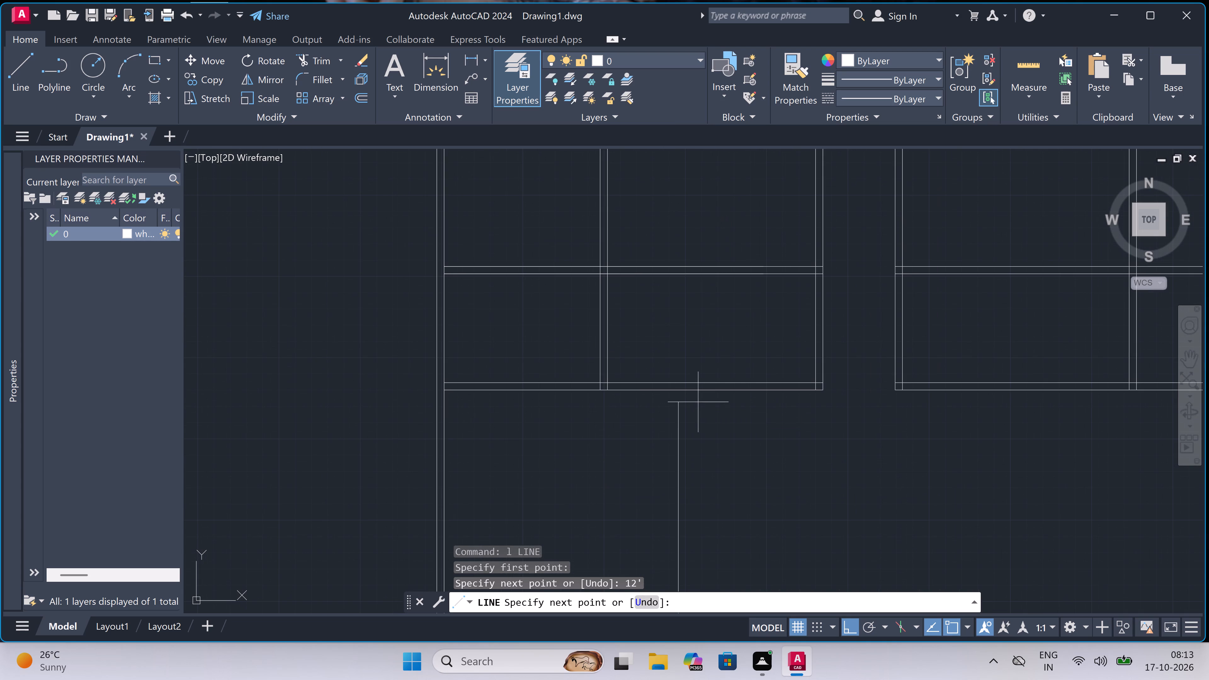
pyautogui.click(674, 389)
# Continue the line 4.5" to the right and back down to the bottom wall's inner line, closing the new partition.
pyautogui.write('4.5')
pyautogui.write('"')
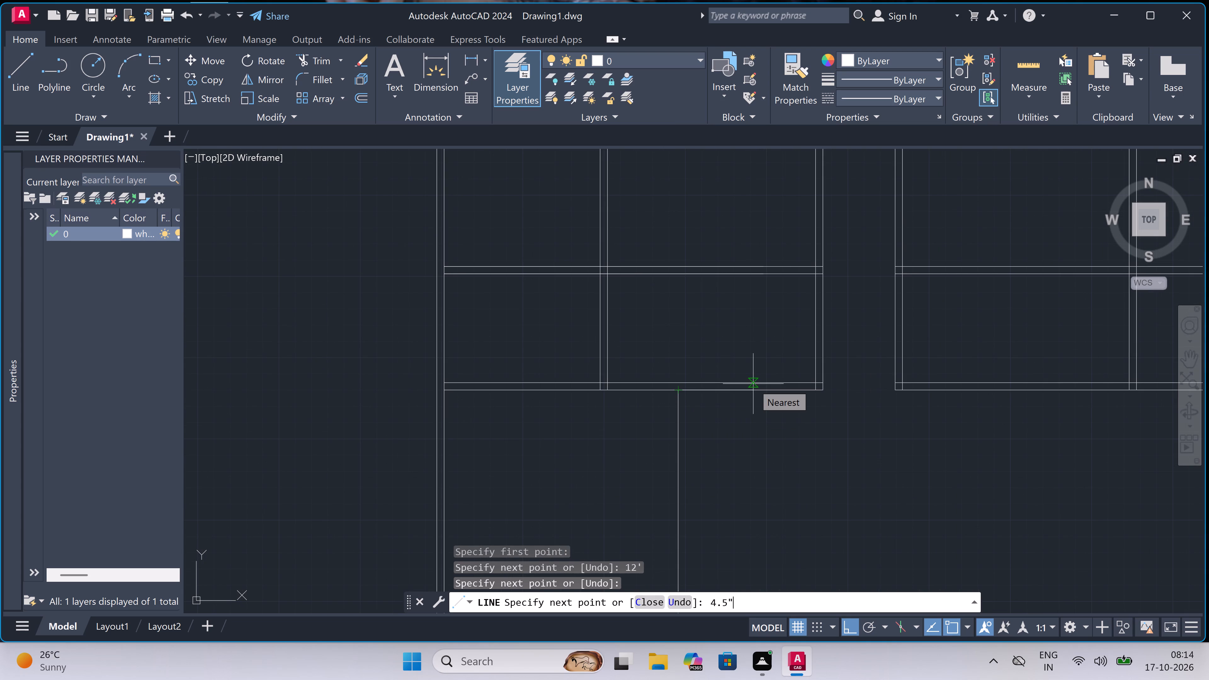
pyautogui.press('space')
pyautogui.scroll(-1, 748, 386)
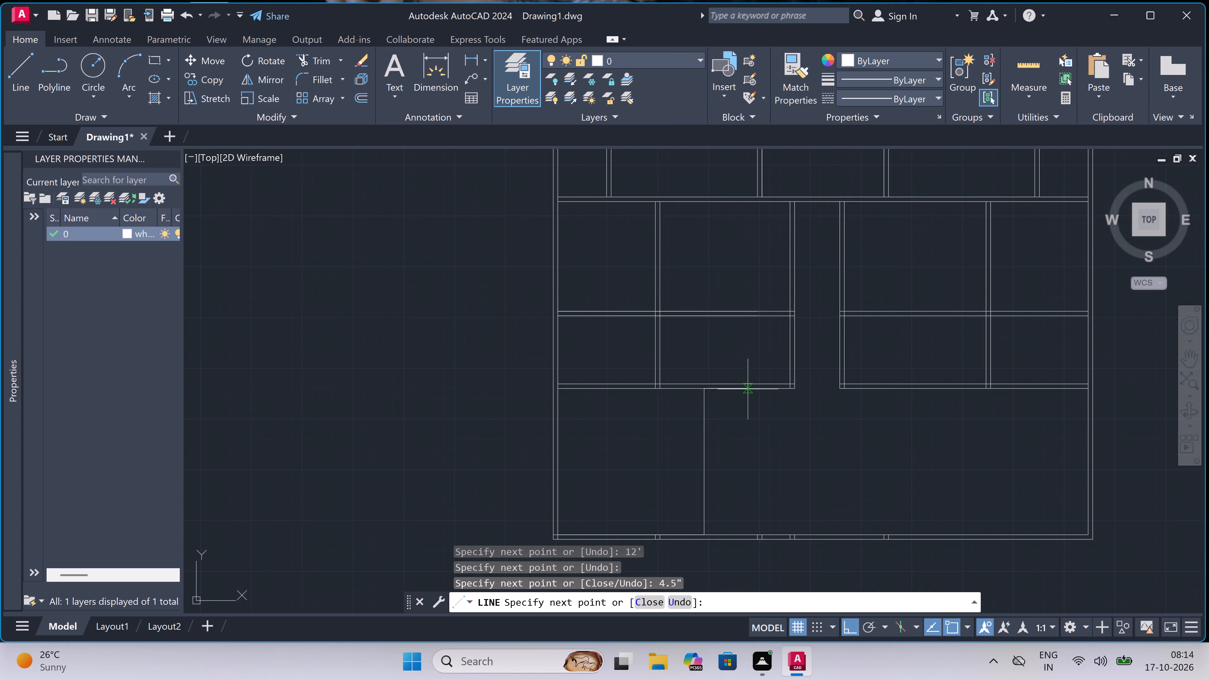
pyautogui.scroll(2, 715, 540)
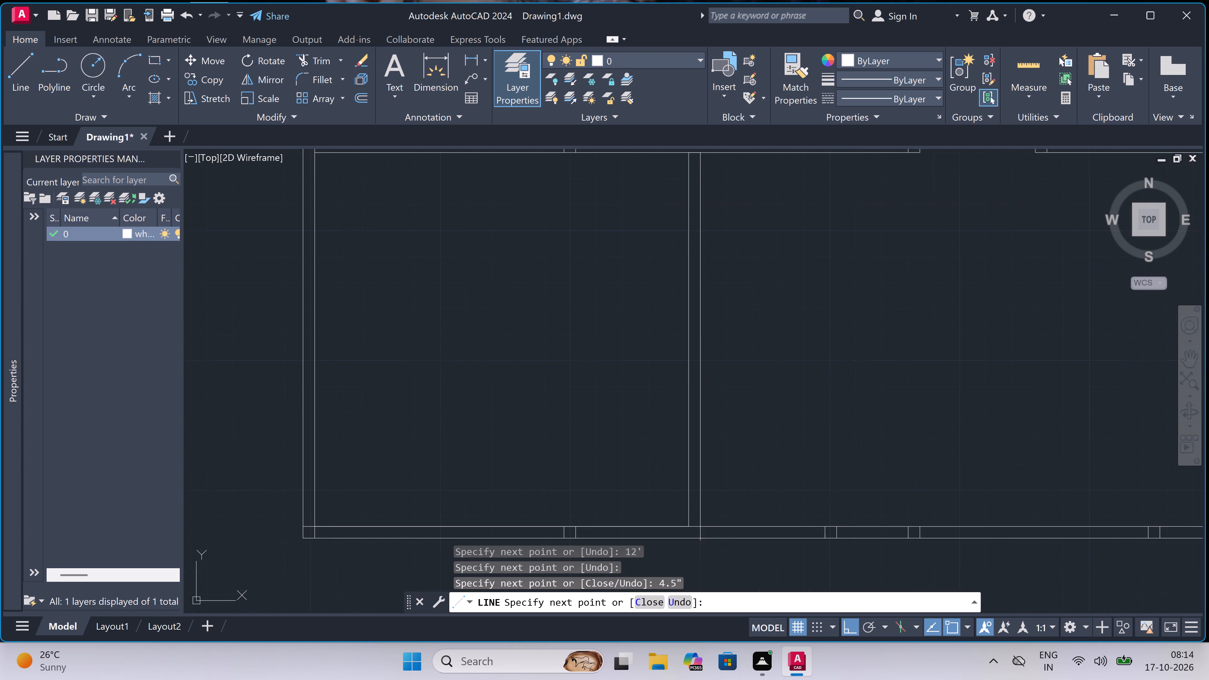
pyautogui.click(704, 525)
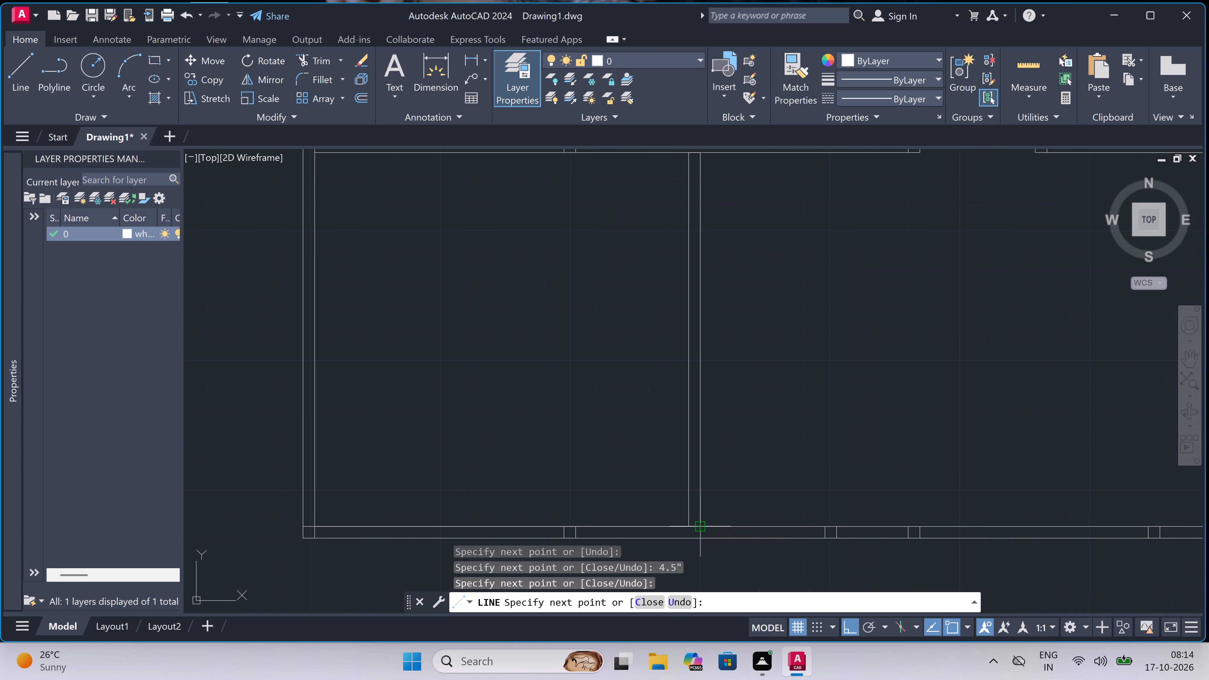
pyautogui.press('Escape')
# From the top of the partition's right line, draw a line 3' up and then right to the left central wall's inner face.
pyautogui.press('space')
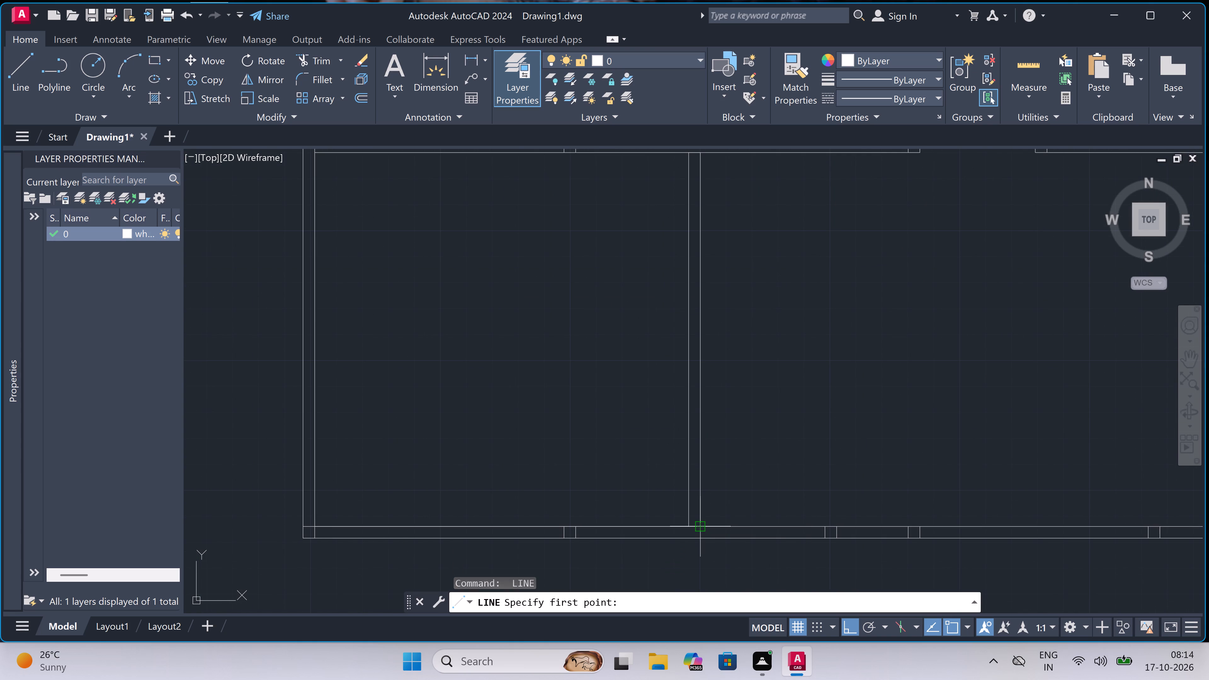
pyautogui.scroll(-2, 649, 577)
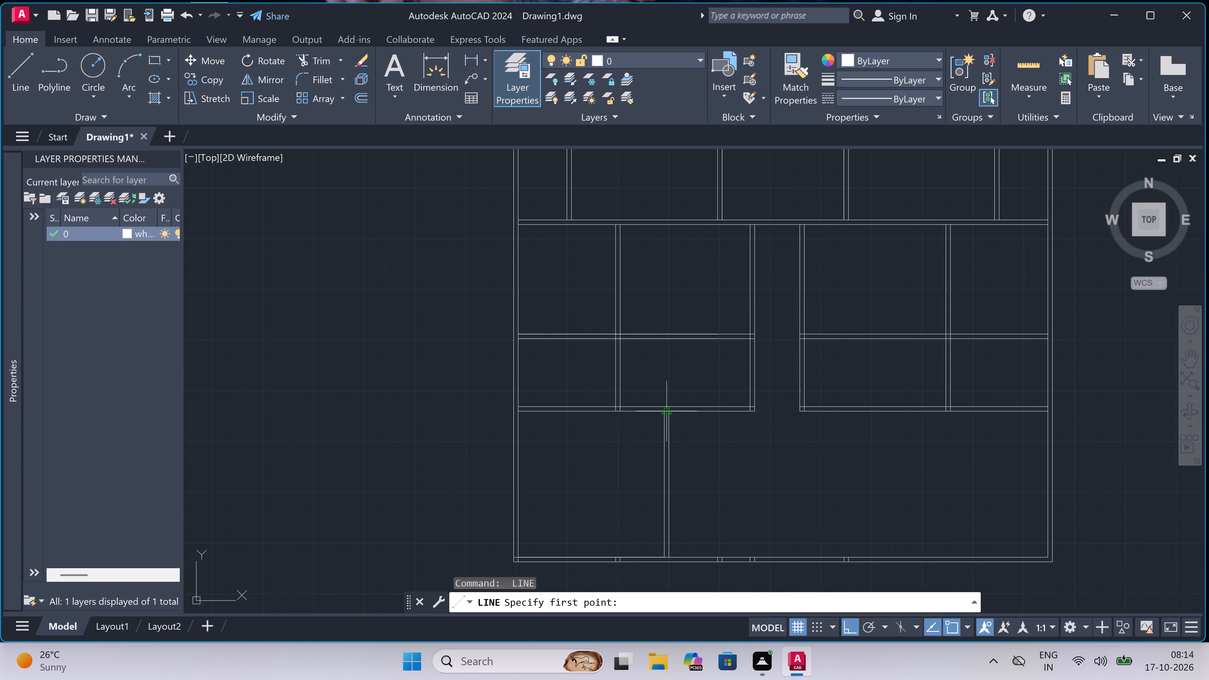
pyautogui.scroll(2, 686, 353)
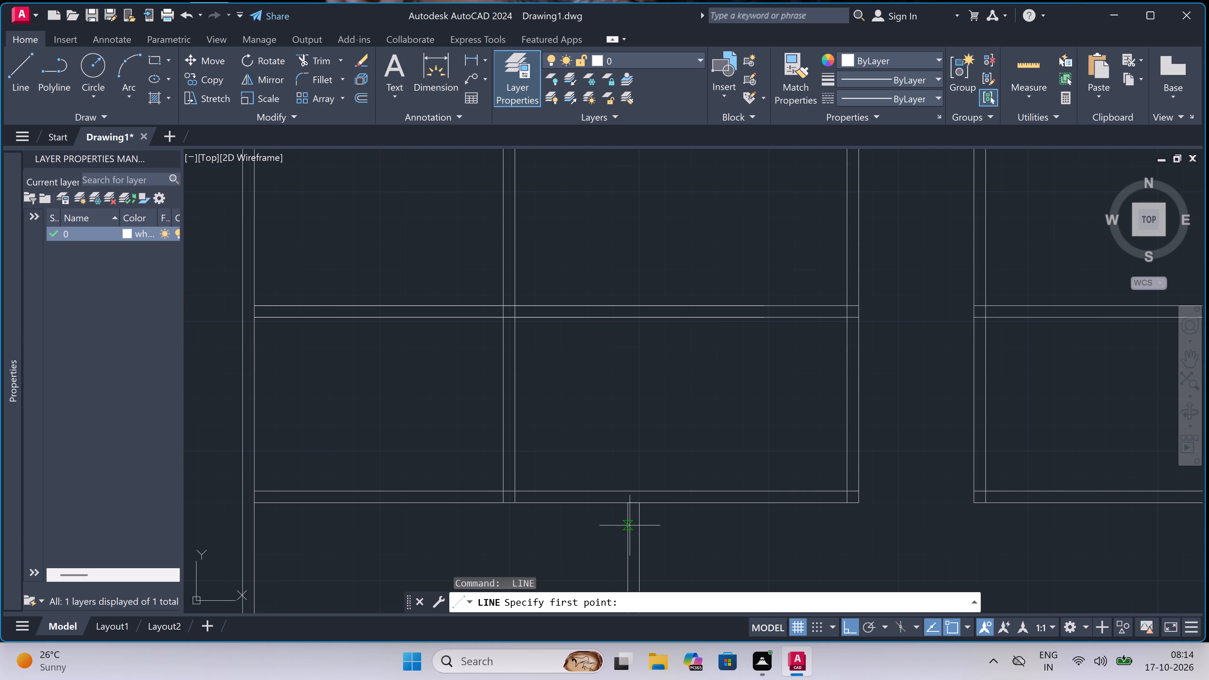
pyautogui.click(641, 499)
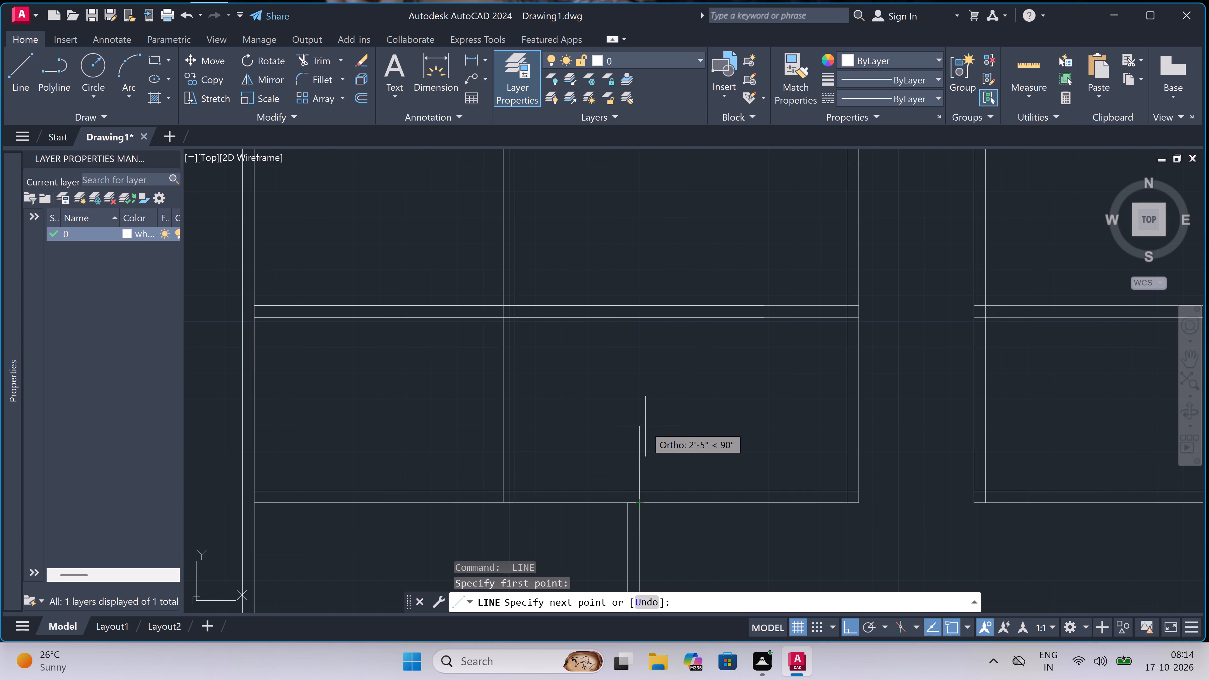
pyautogui.write("3'")
pyautogui.press('space')
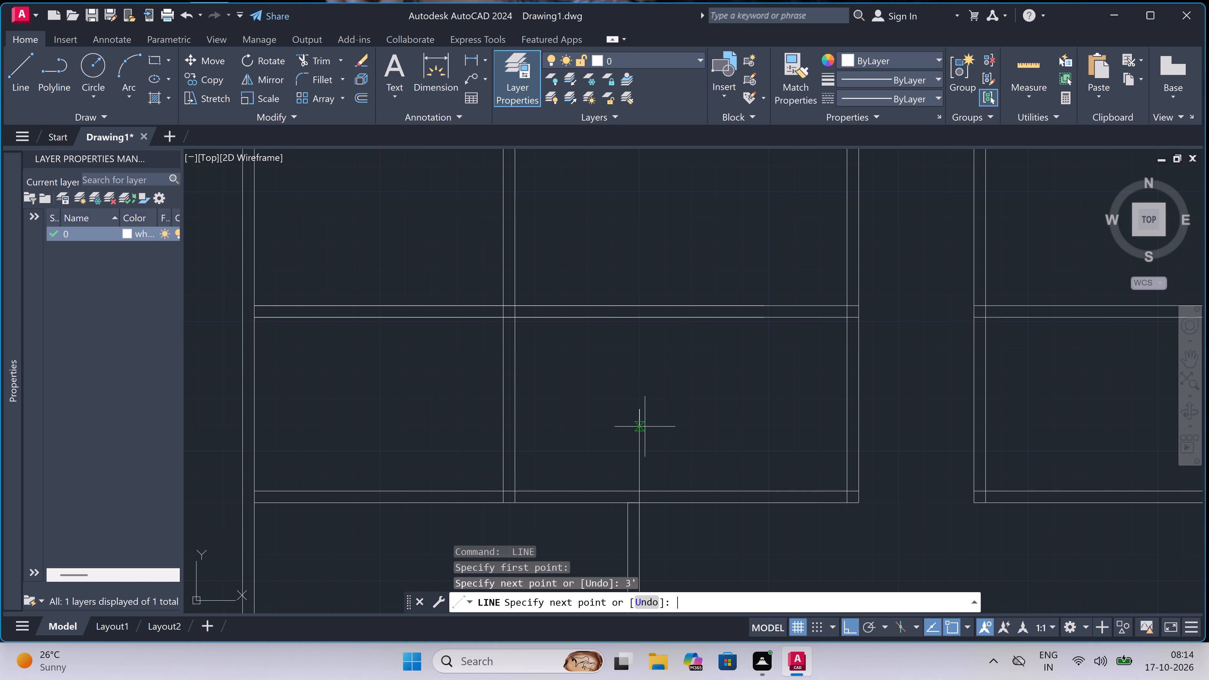
pyautogui.click(845, 410)
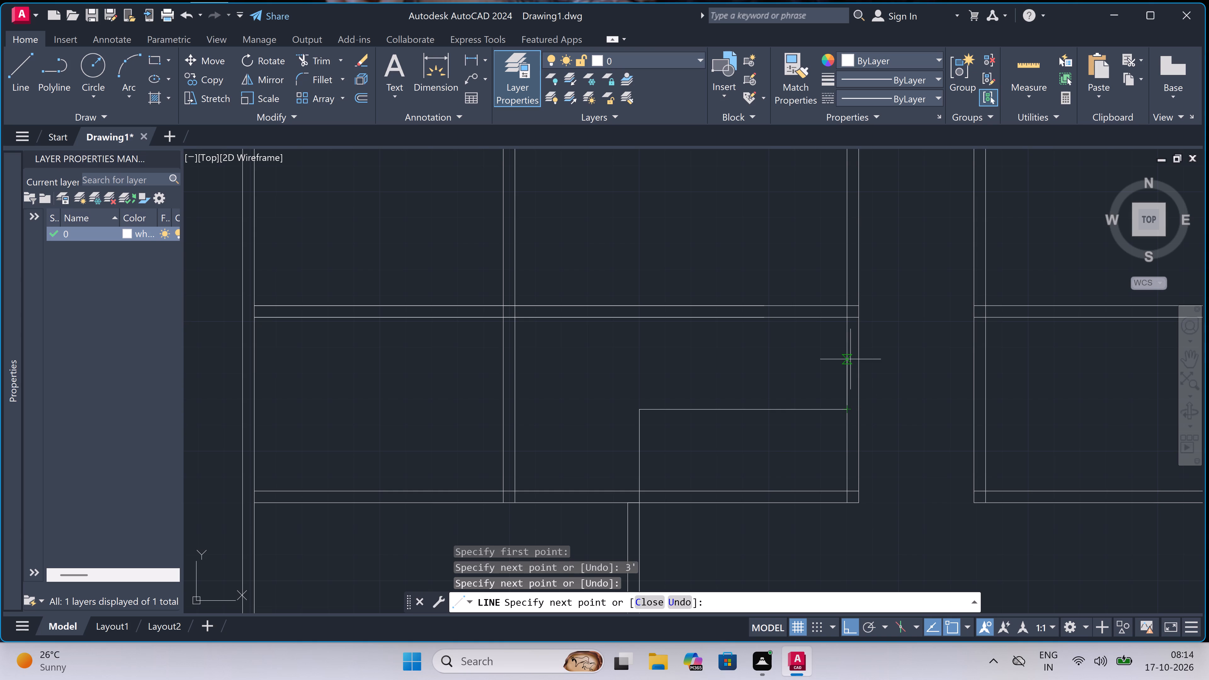
# Continue the line 4.5" up, back left above the recess corner, 4.5" further left, and down to the partition's left line.
pyautogui.write("4'")
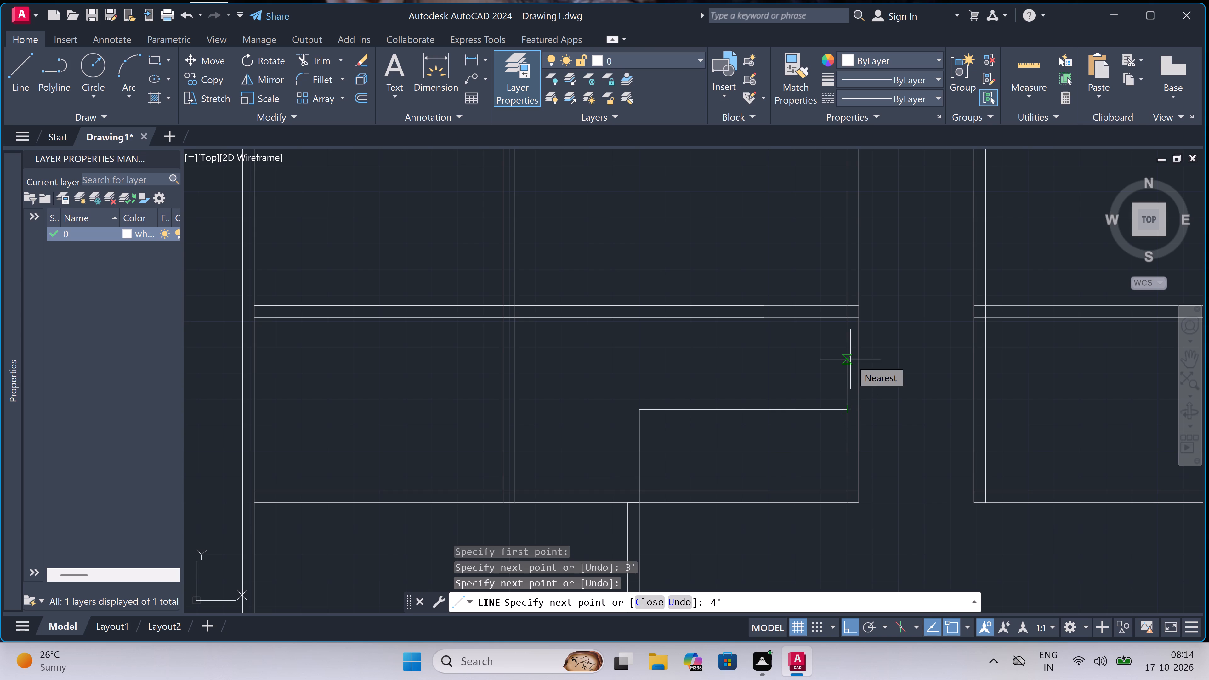
pyautogui.press('BackSpace')
pyautogui.write('.5')
pyautogui.write('"')
pyautogui.press('space')
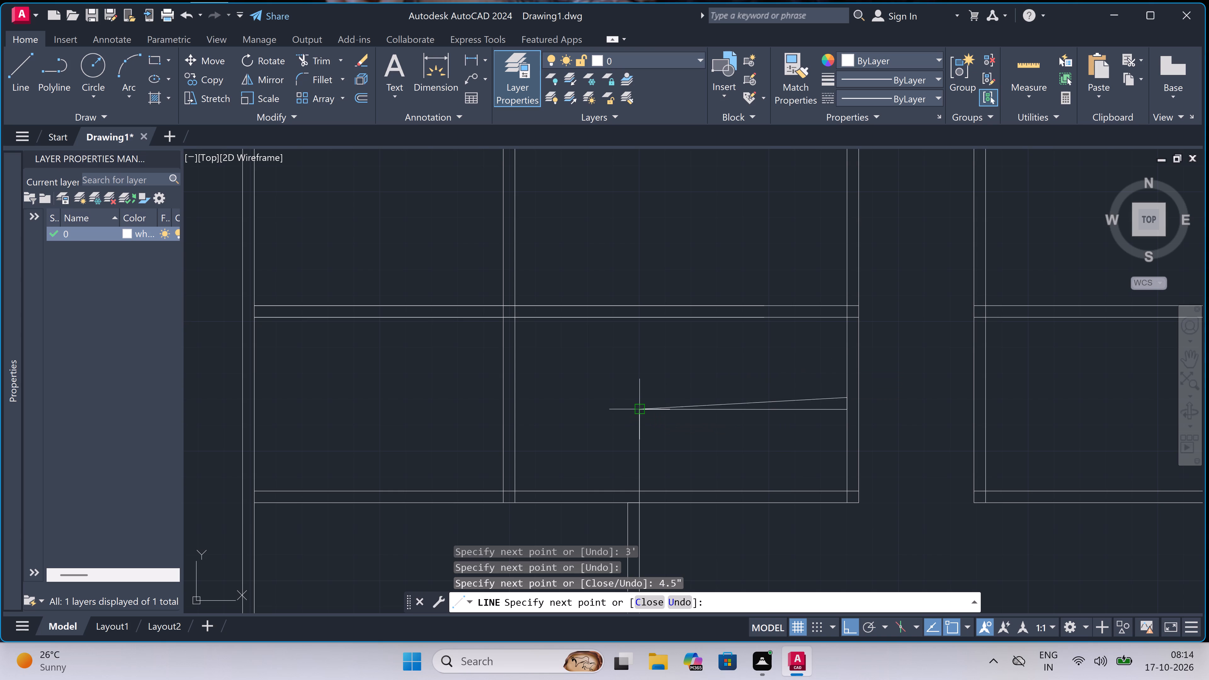
pyautogui.moveTo(638, 396); pyautogui.dragTo(633, 398)
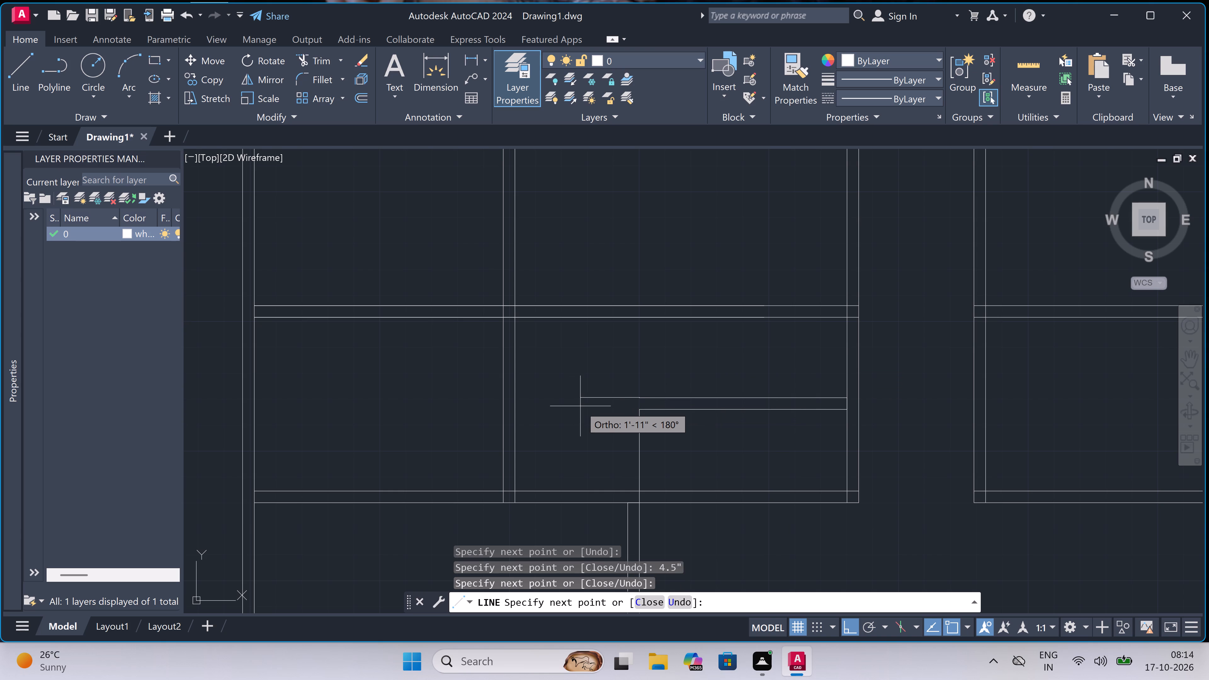
pyautogui.write('4.5')
pyautogui.write('"')
pyautogui.press('space')
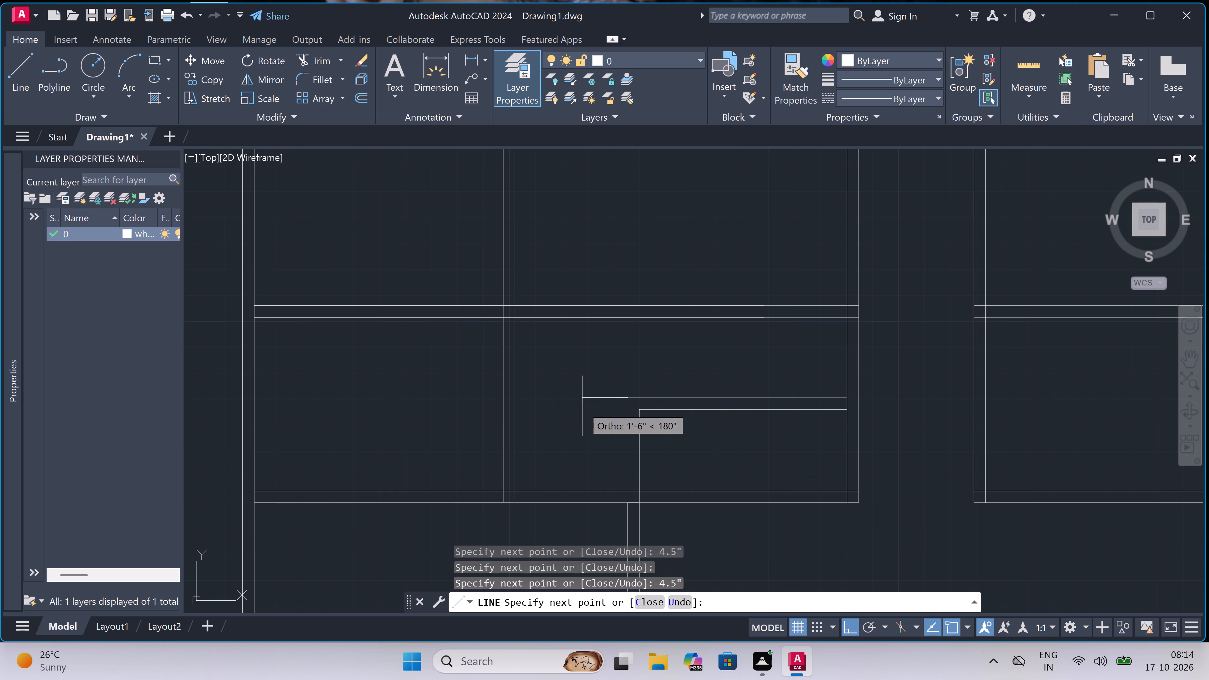
pyautogui.click(626, 506)
pyautogui.press('Escape')
pyautogui.press('space')
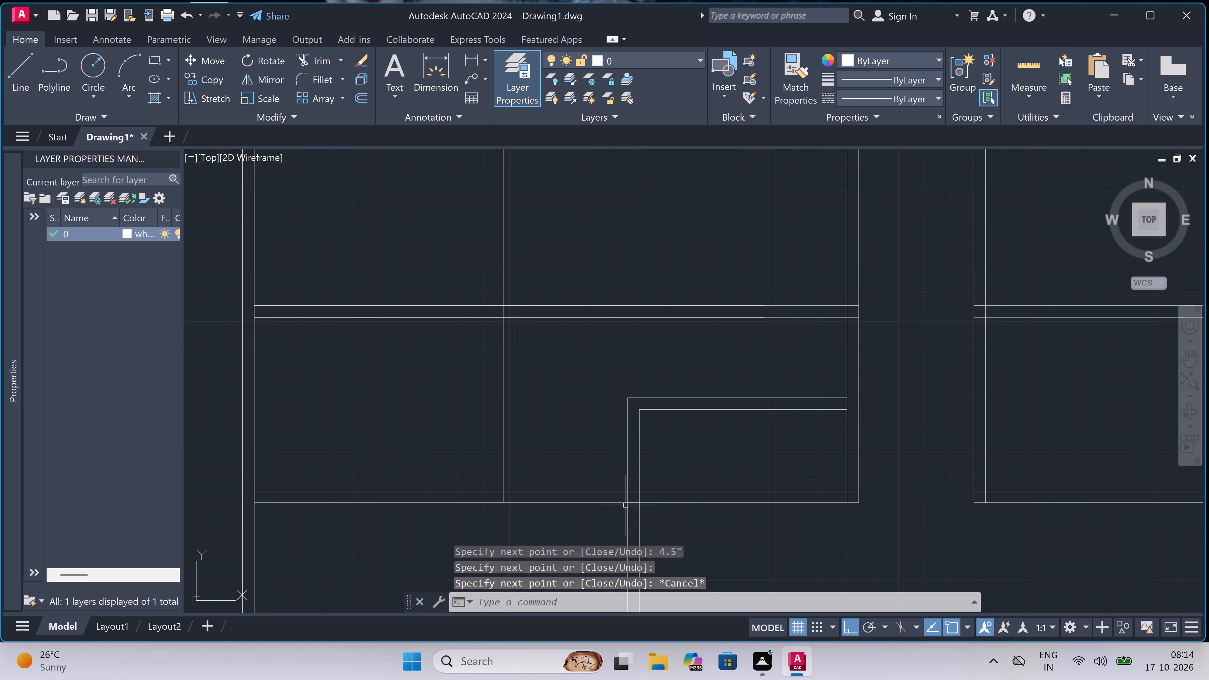
# From the plan's inner lower-right corner, draw a line 12' left along the bottom wall and up to the horizontal wall's upper line.
pyautogui.scroll(-3, 519, 486)
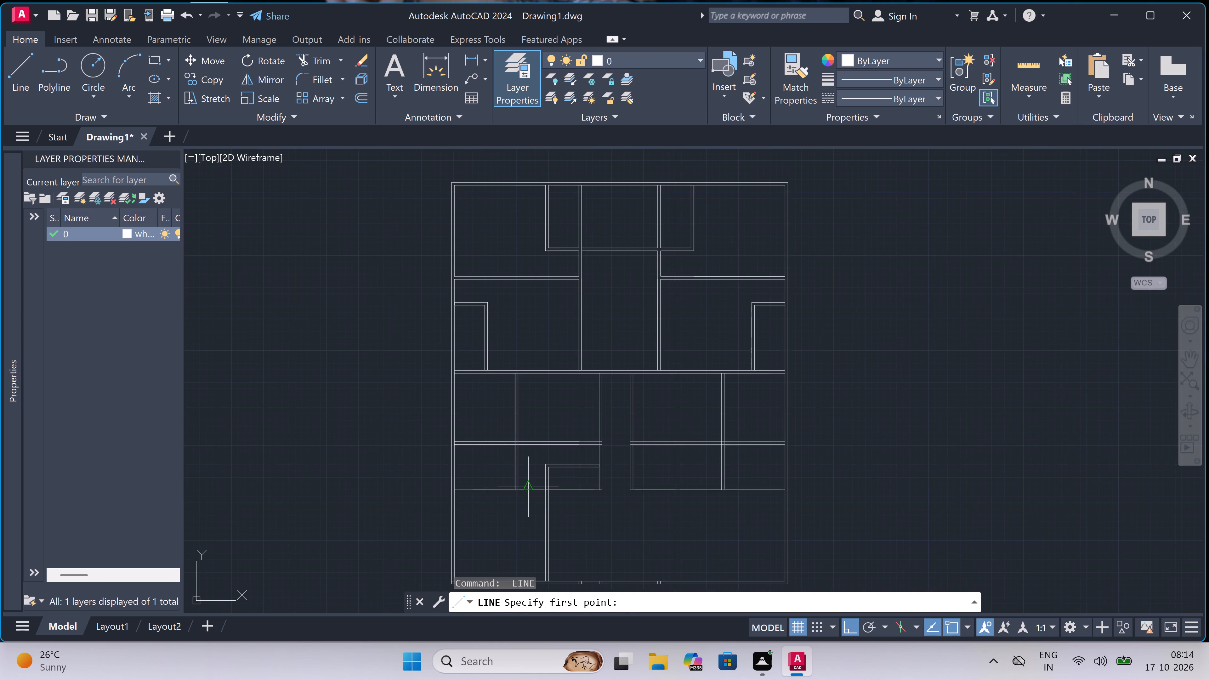
pyautogui.scroll(-1, 535, 483)
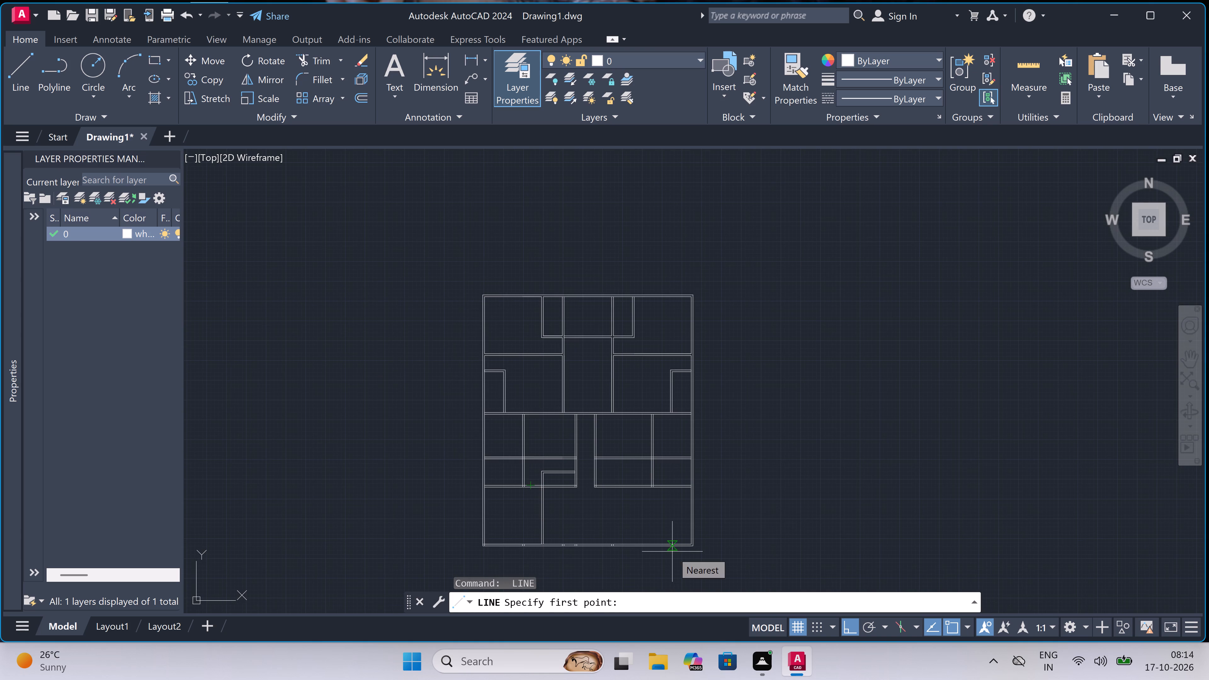
pyautogui.scroll(3, 678, 550)
pyautogui.scroll(1, 693, 525)
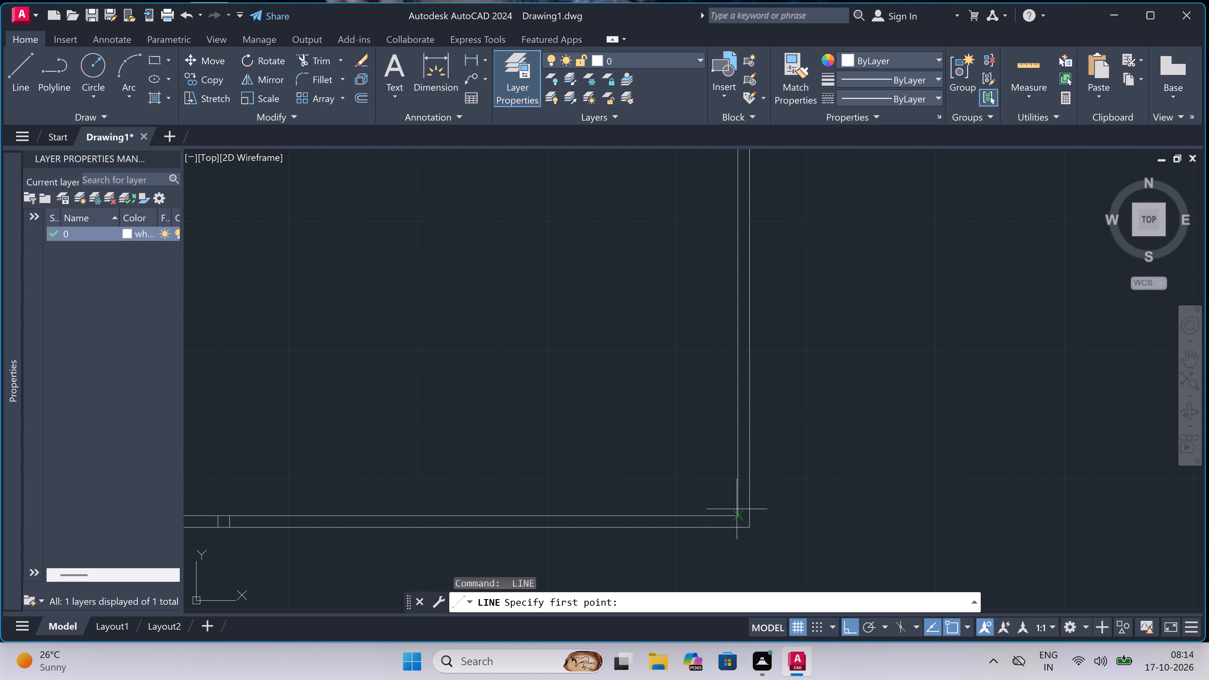
pyautogui.click(737, 512)
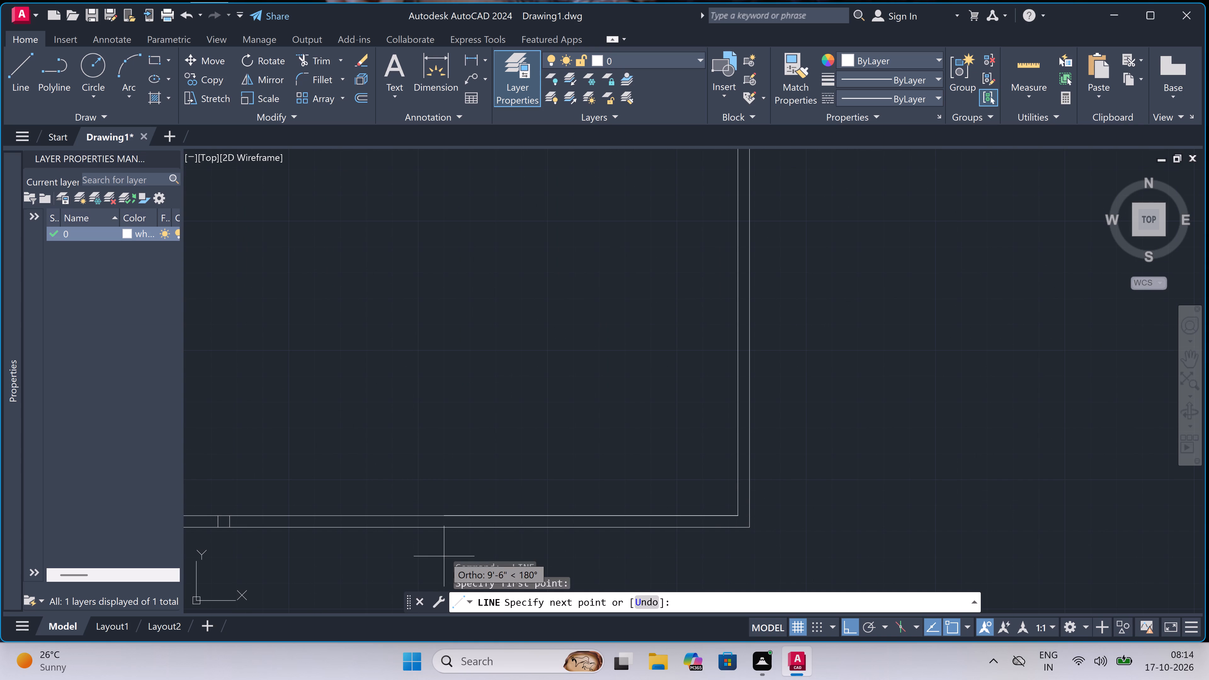
pyautogui.write("12'")
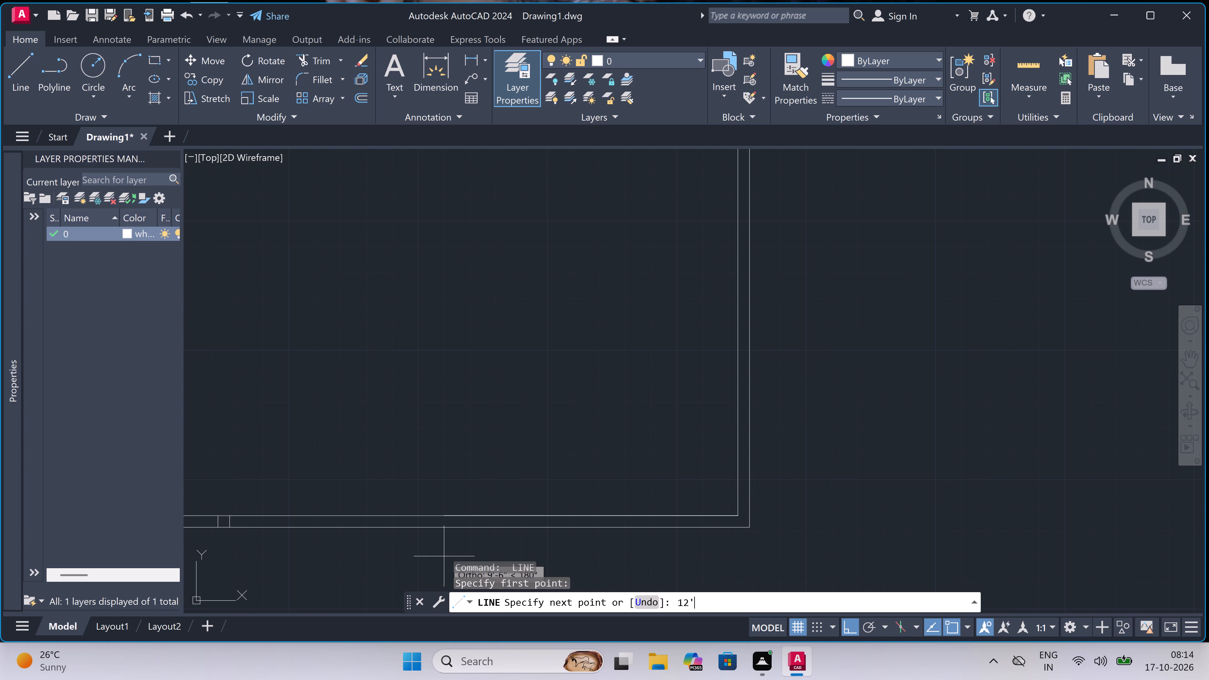
pyautogui.press('space')
pyautogui.scroll(-2, 468, 534)
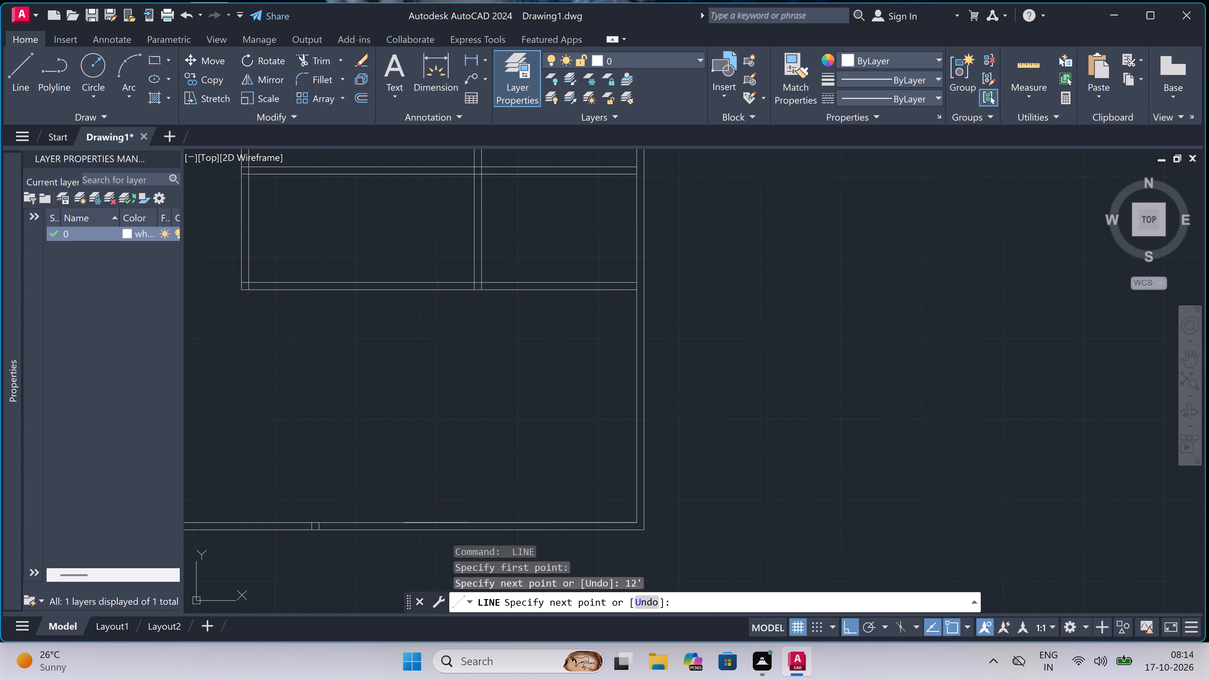
pyautogui.scroll(-1, 468, 533)
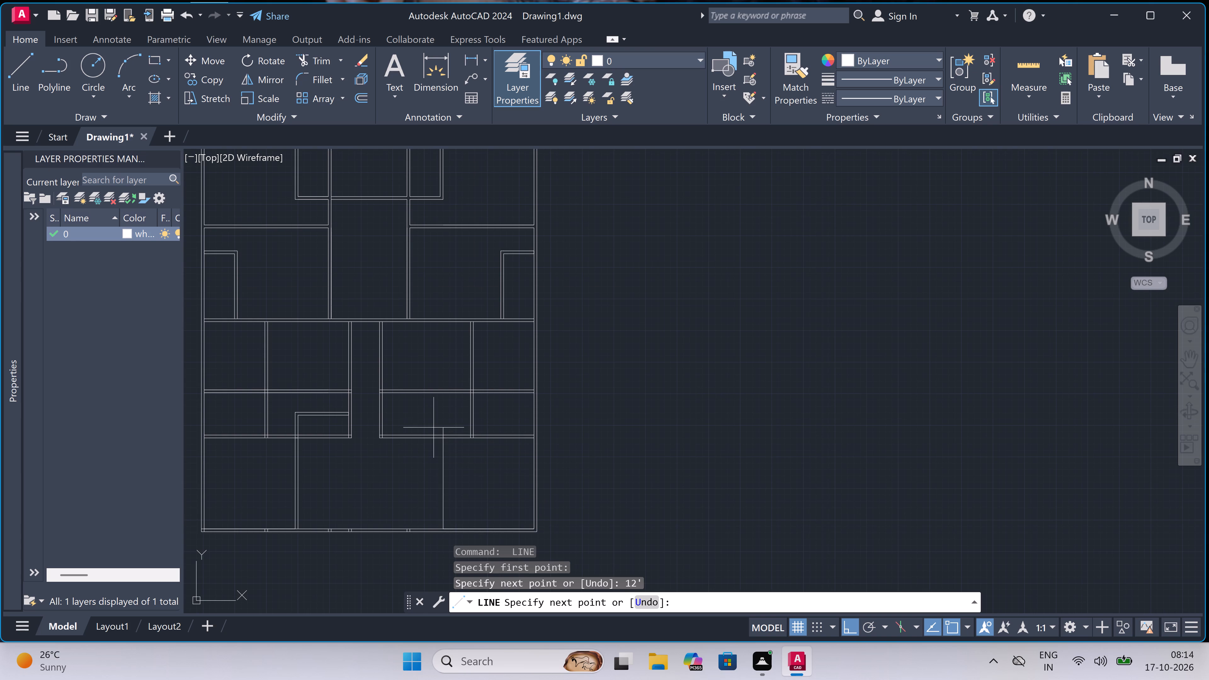
pyautogui.scroll(3, 446, 430)
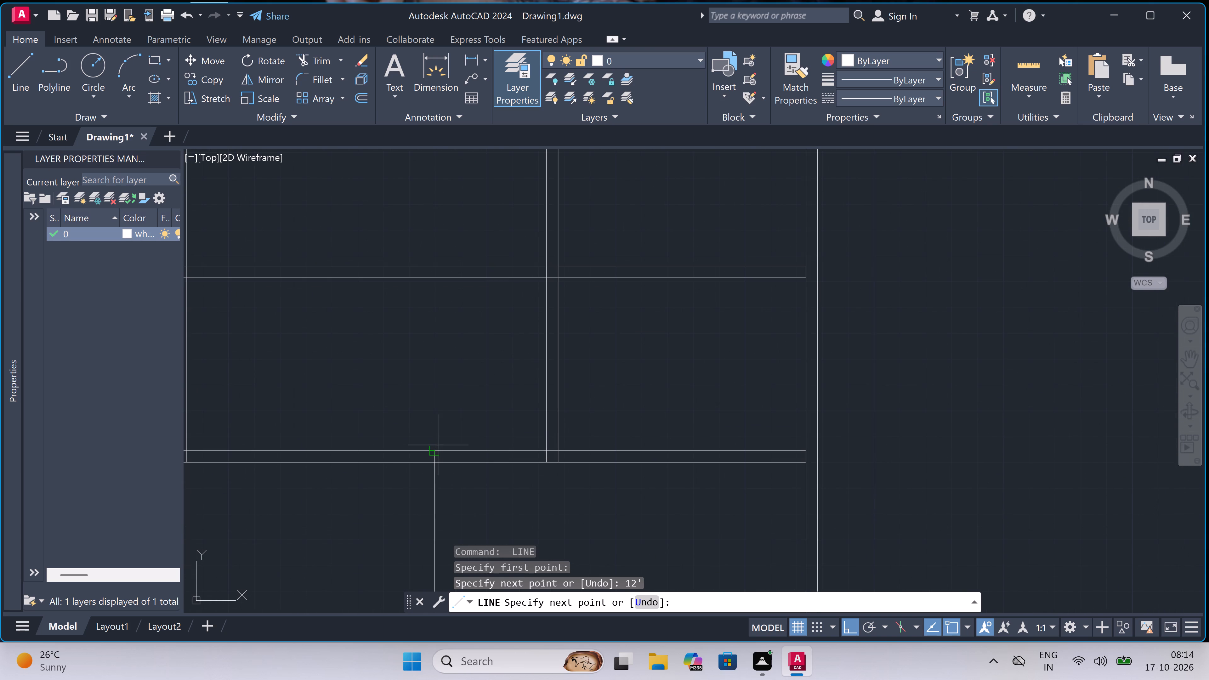
pyautogui.click(436, 450)
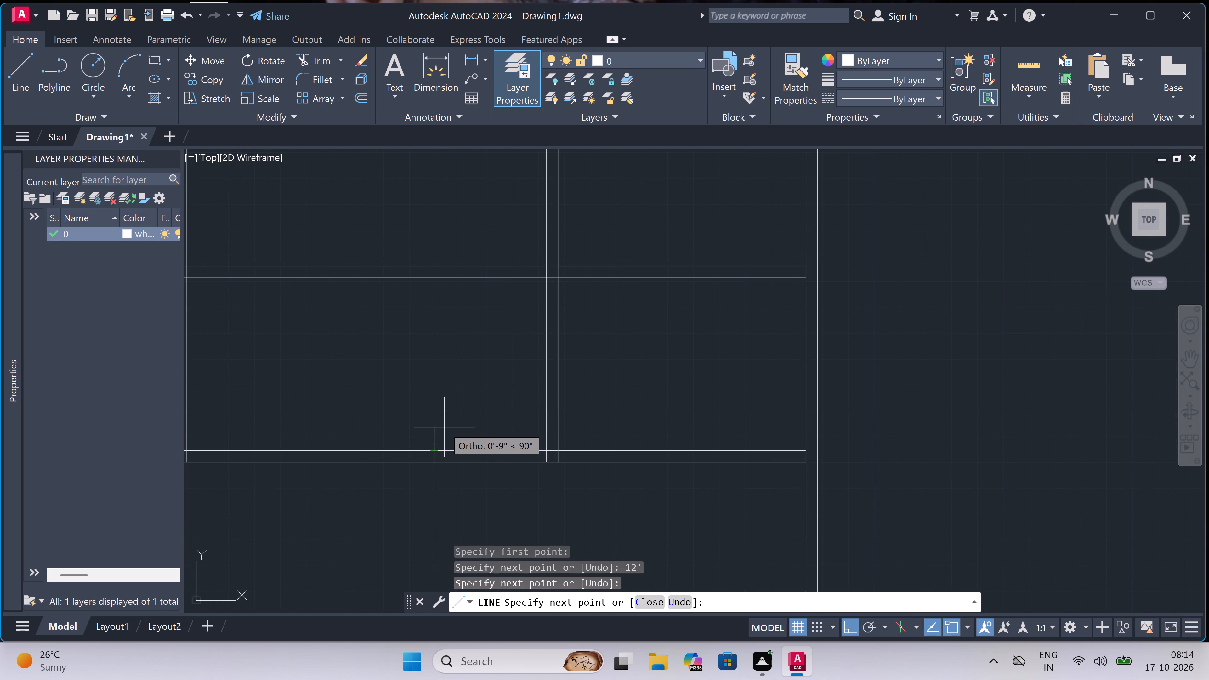
# Continue the line 3' up and then left to the passage-side face of the right central wall.
pyautogui.write("3'")
pyautogui.press('space')
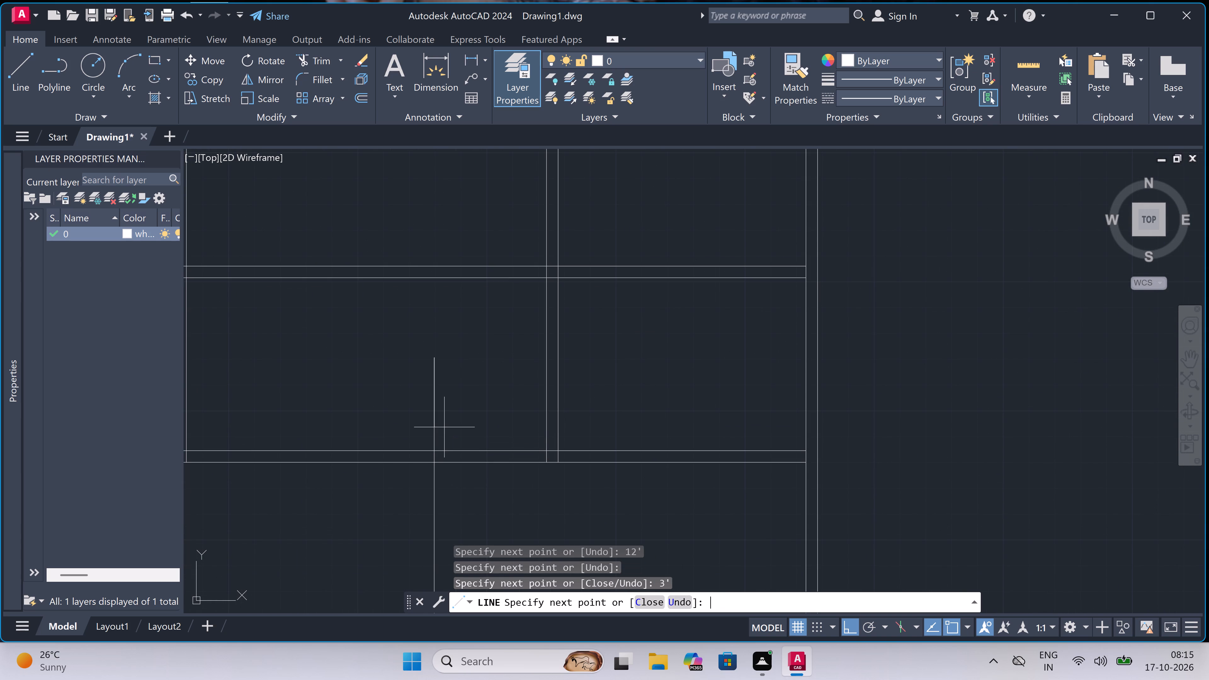
pyautogui.scroll(-4, 520, 406)
pyautogui.scroll(3, 428, 398)
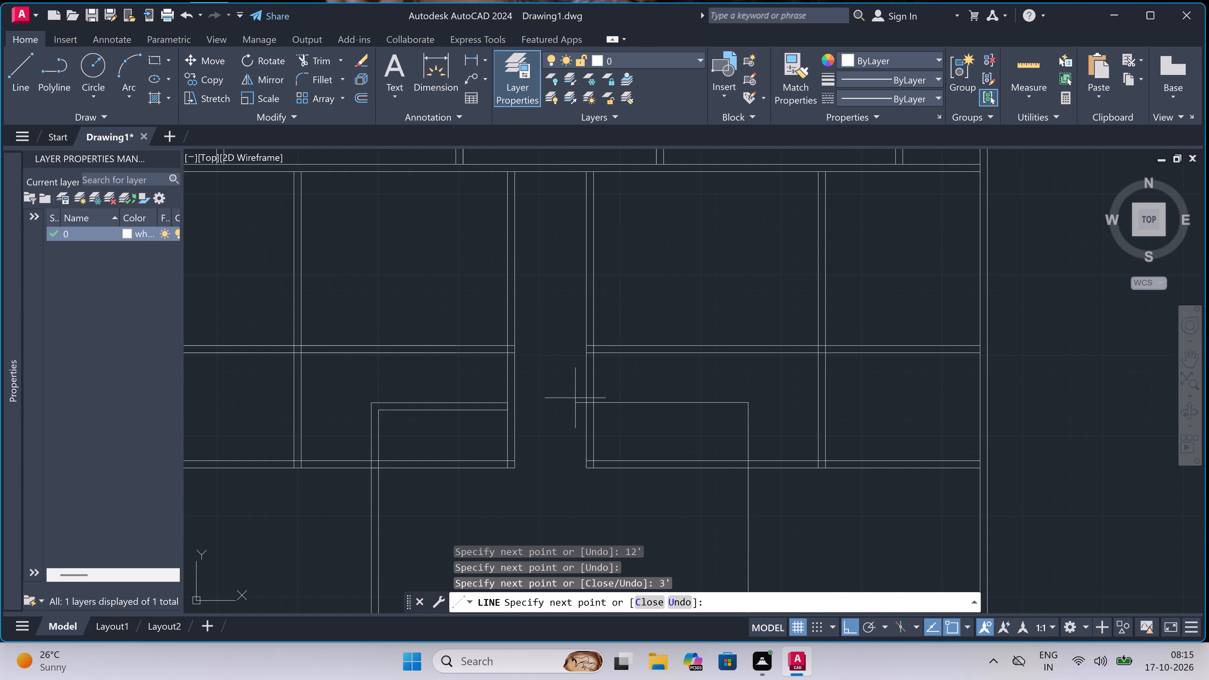
pyautogui.scroll(2, 585, 398)
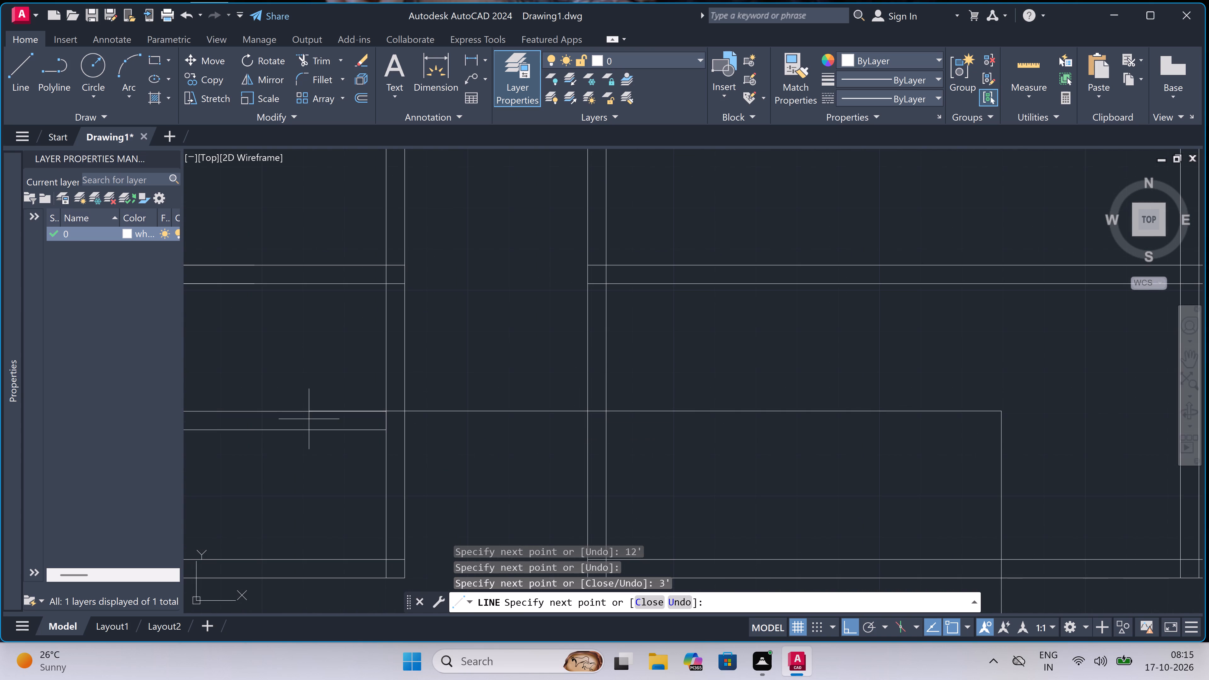
pyautogui.scroll(-2, 549, 423)
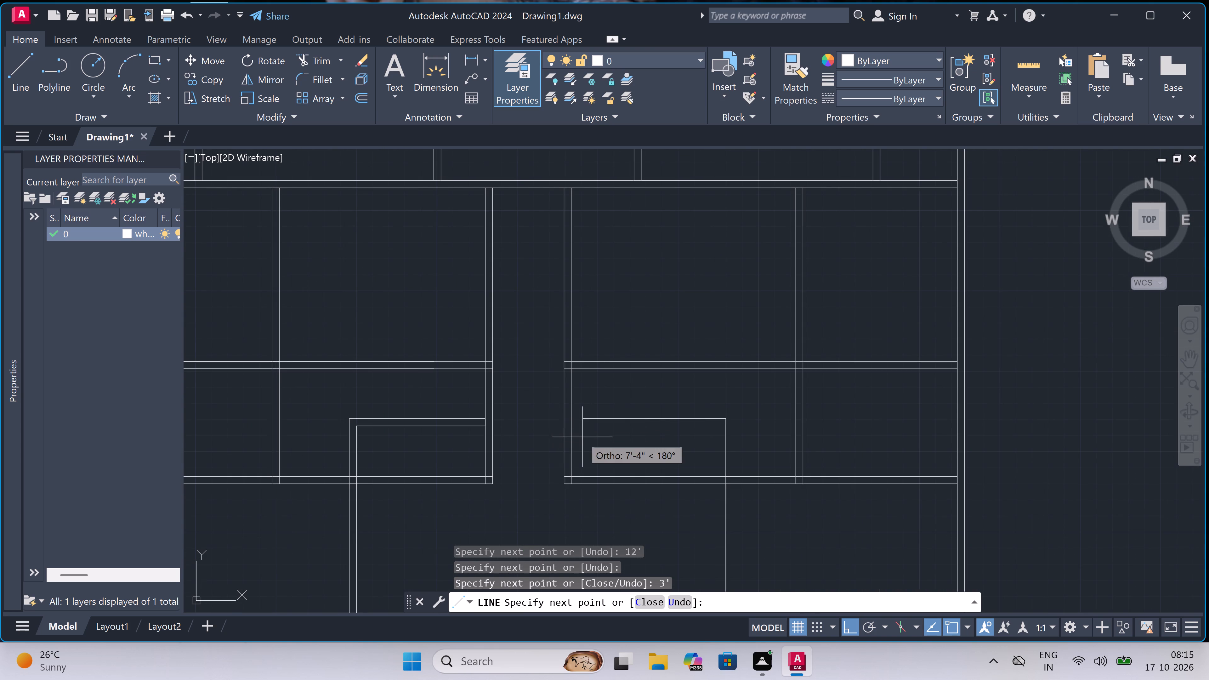
pyautogui.scroll(2, 566, 435)
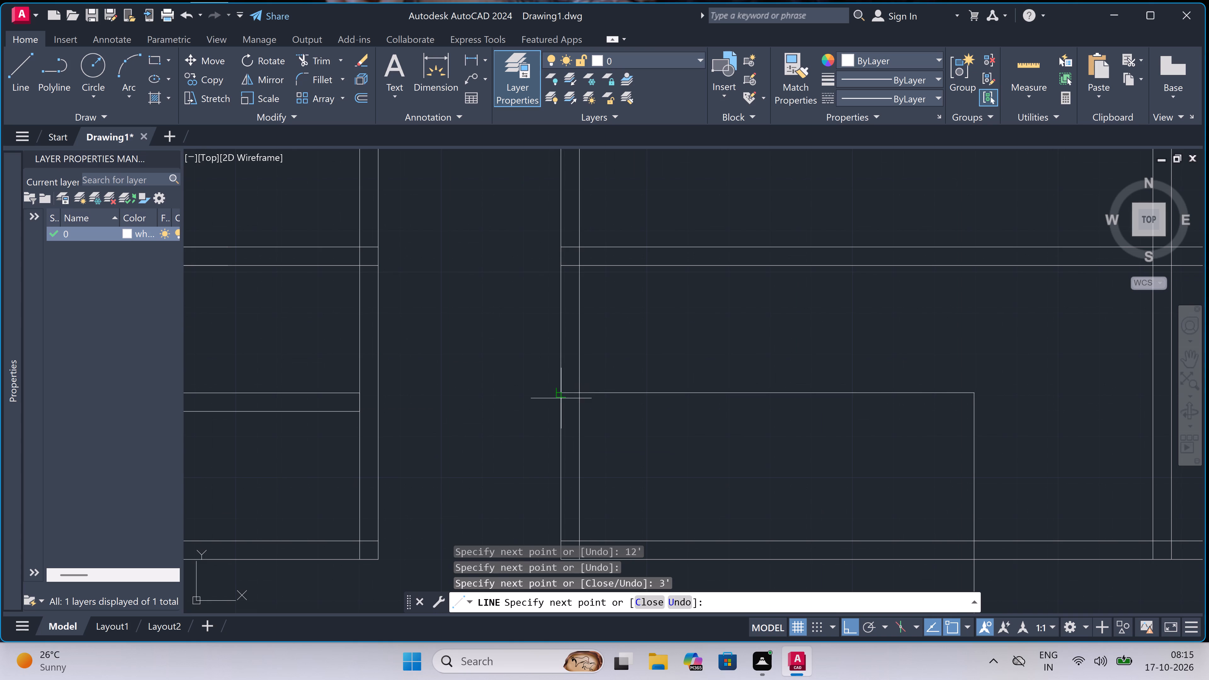
pyautogui.click(560, 398)
# Continue the line 4.5" down and back right to the new partition's vertical line.
pyautogui.write('4.6')
pyautogui.press('BackSpace')
pyautogui.press('5')
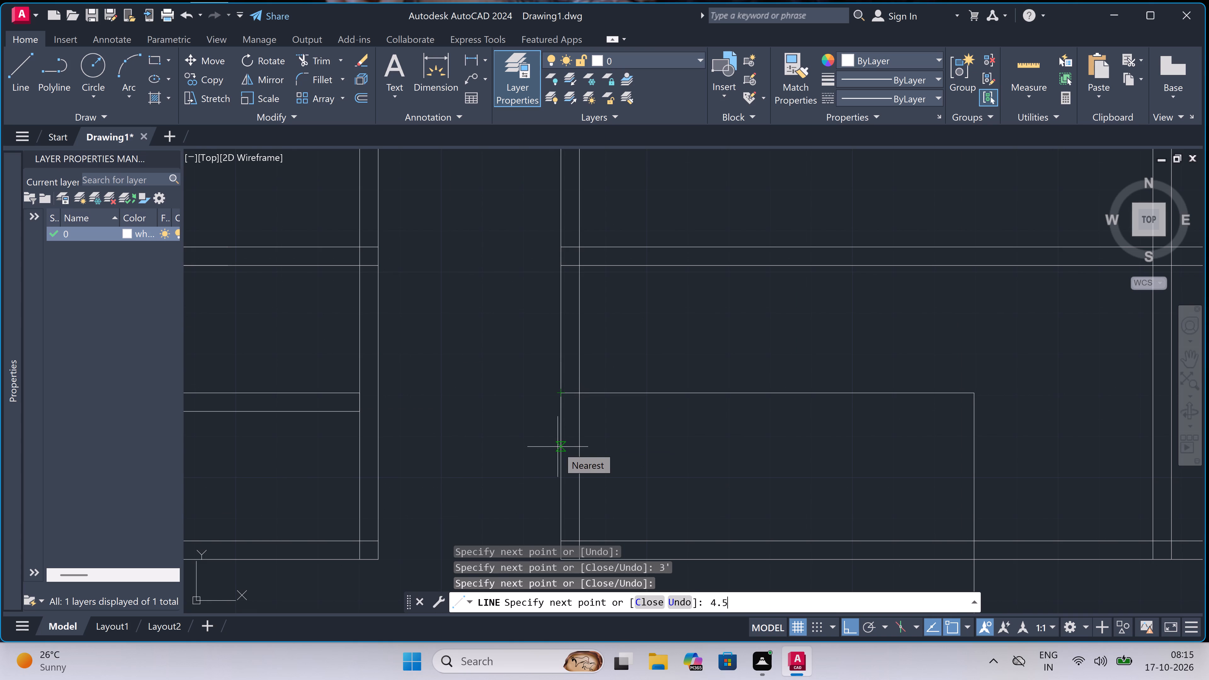
pyautogui.write('"')
pyautogui.press('space')
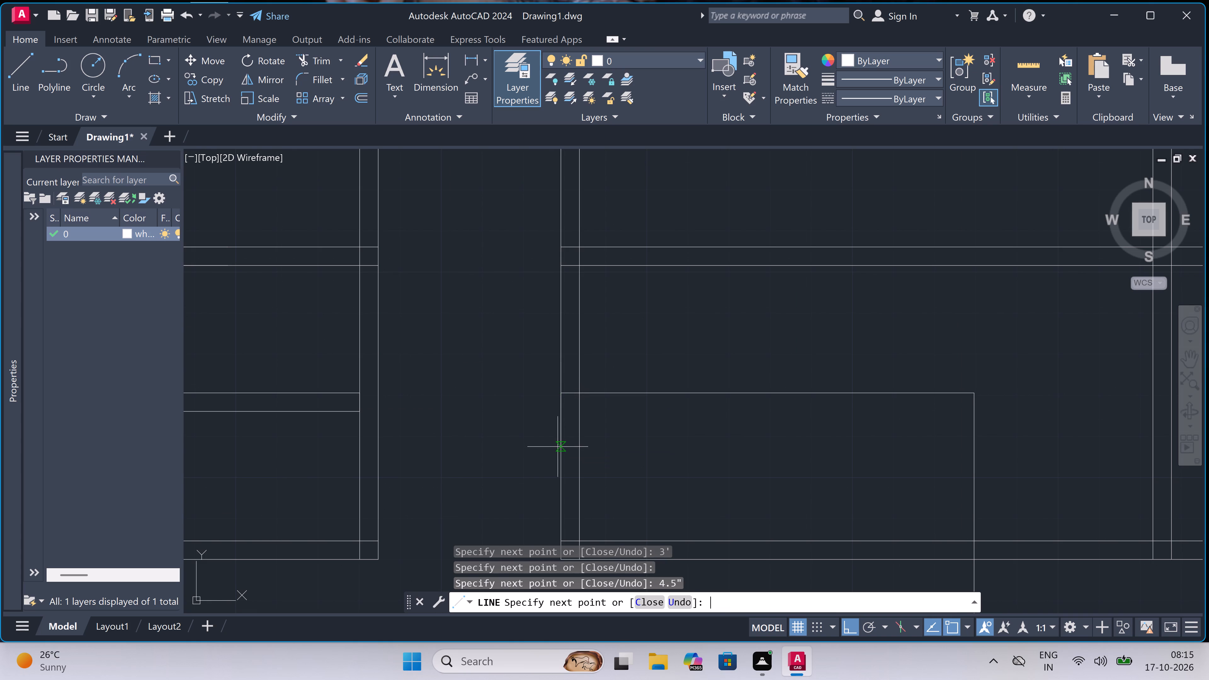
pyautogui.scroll(-2, 559, 447)
pyautogui.scroll(2, 722, 440)
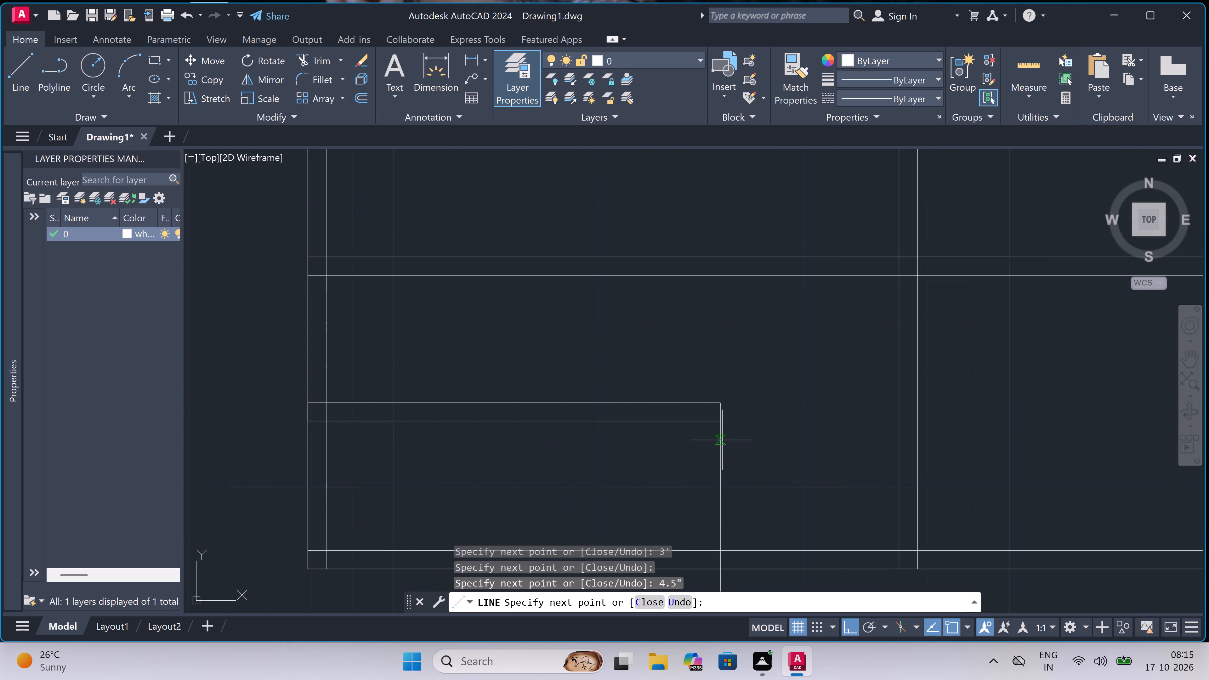
pyautogui.click(718, 425)
# Continue the line 4.5" left and down to the bottom wall's inner line, completing the right partition.
pyautogui.write('4.5')
pyautogui.write('"')
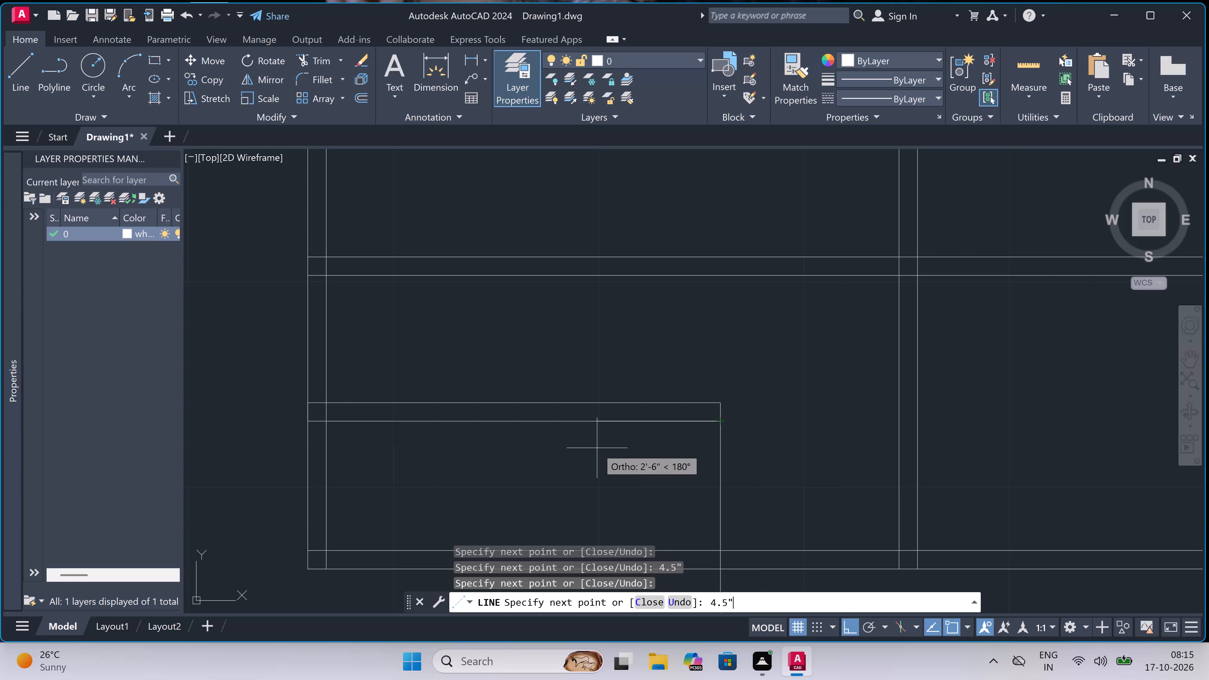
pyautogui.press('space')
pyautogui.scroll(-3, 595, 448)
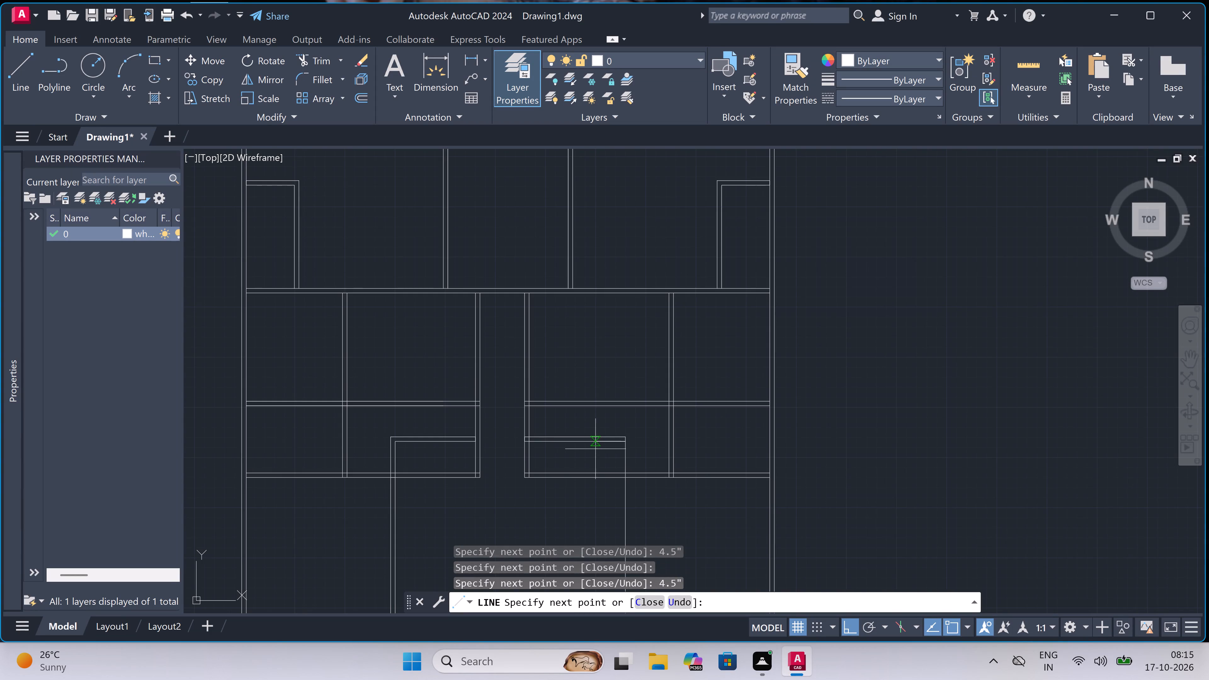
pyautogui.scroll(-3, 603, 463)
pyautogui.scroll(3, 602, 518)
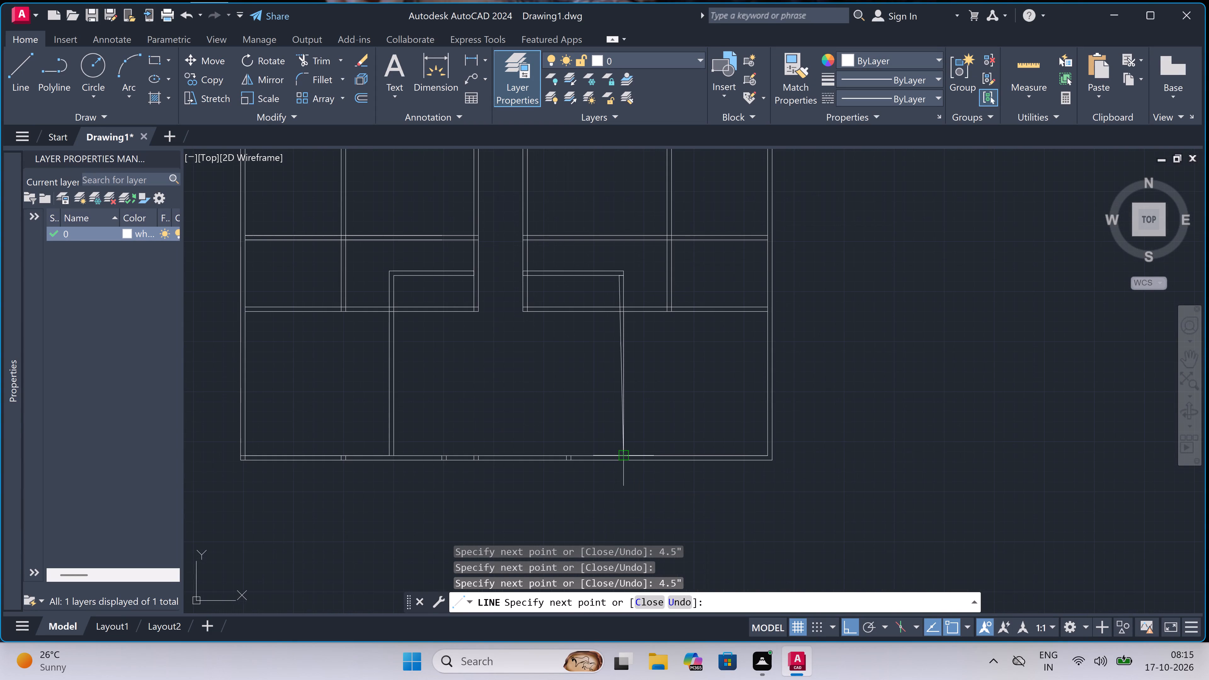
pyautogui.scroll(5, 617, 456)
pyautogui.click(638, 457)
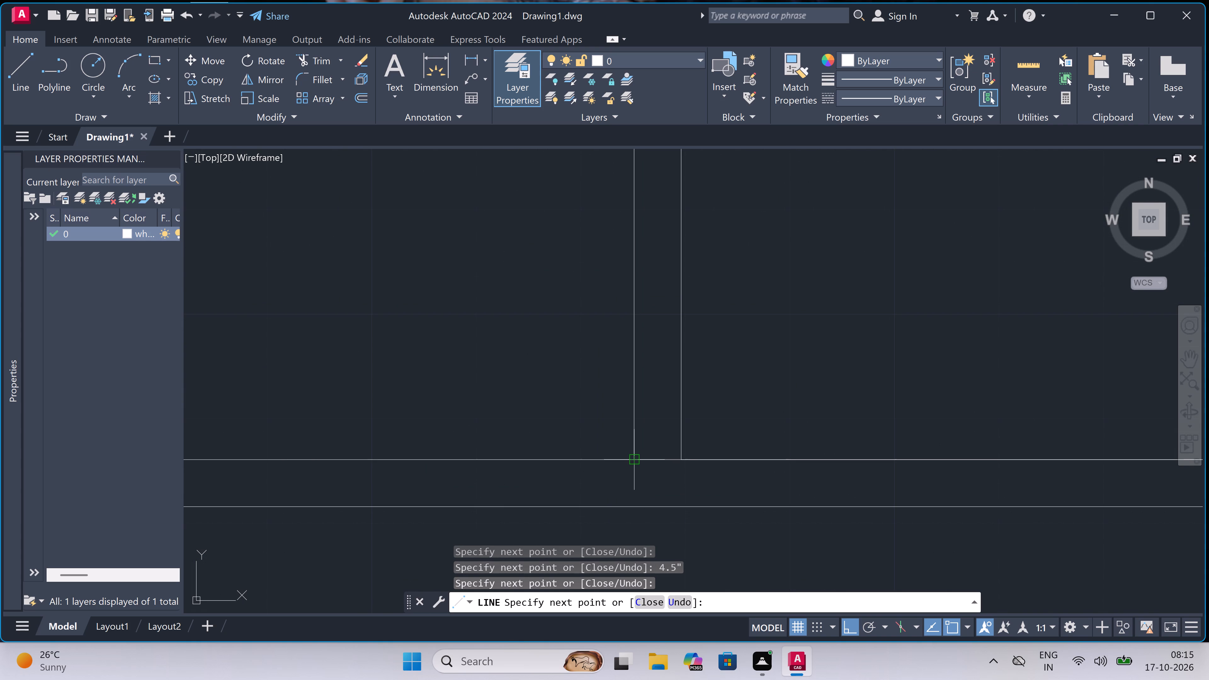
pyautogui.press('Escape')
# Trim the bottom wall's inner line between the two lines of the right partition.
pyautogui.write('tr')
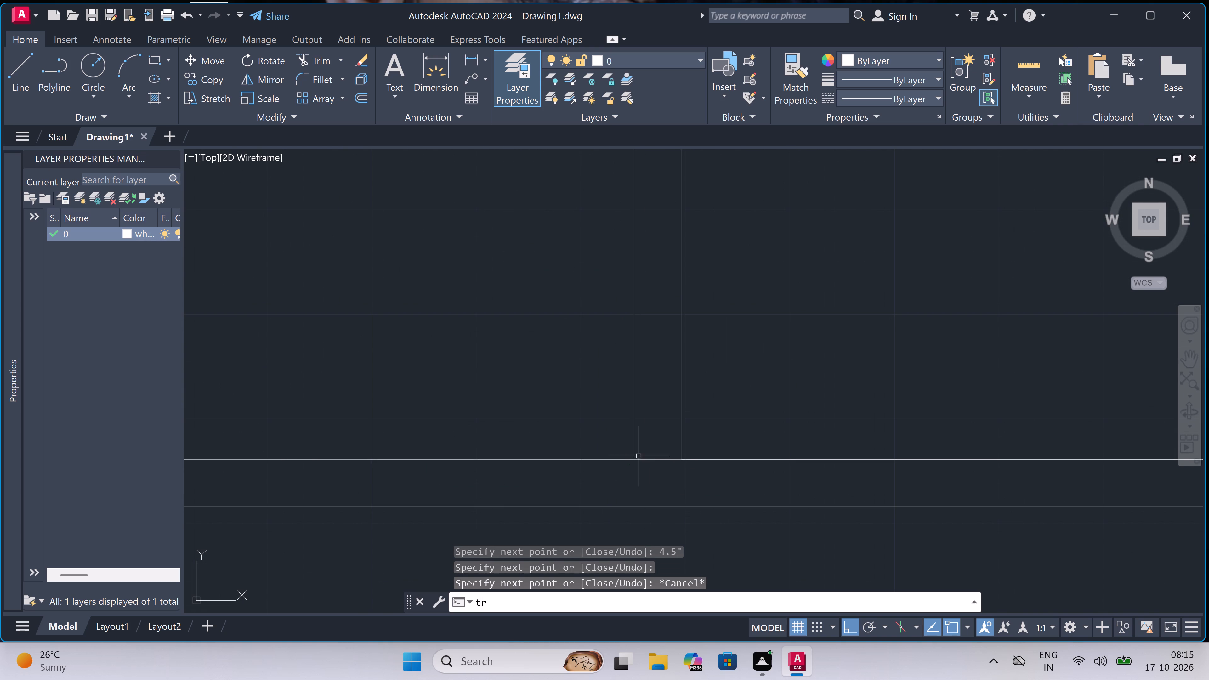
pyautogui.press('space')
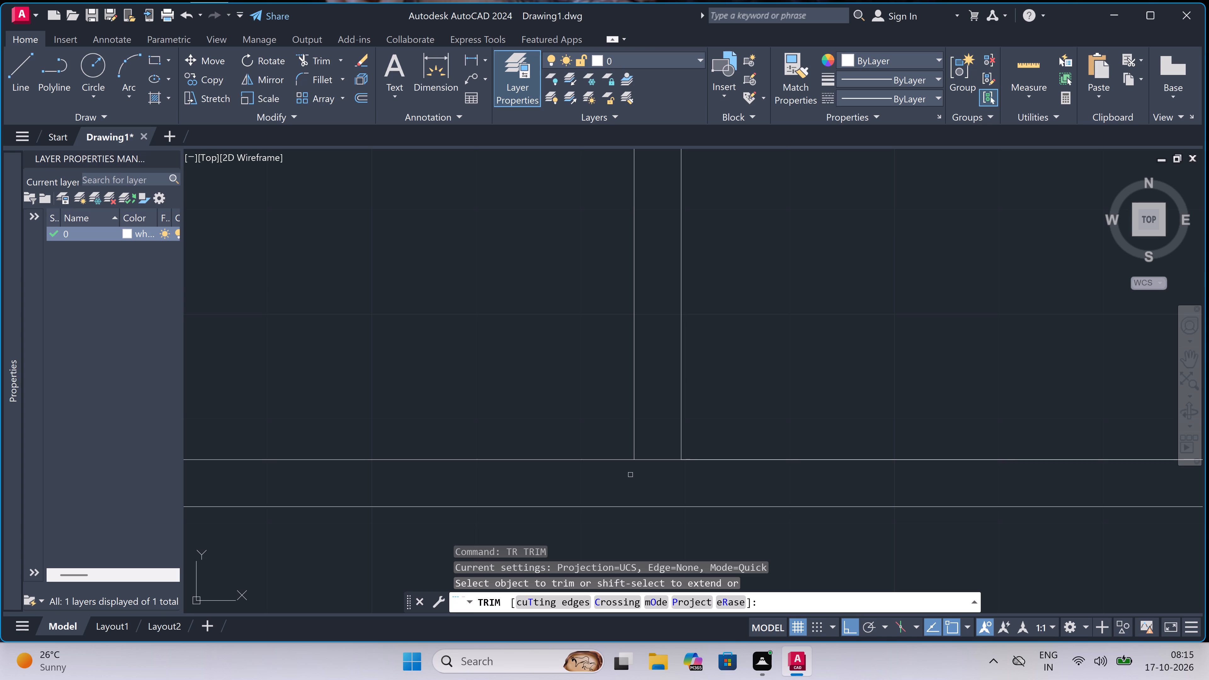
pyautogui.click(655, 475)
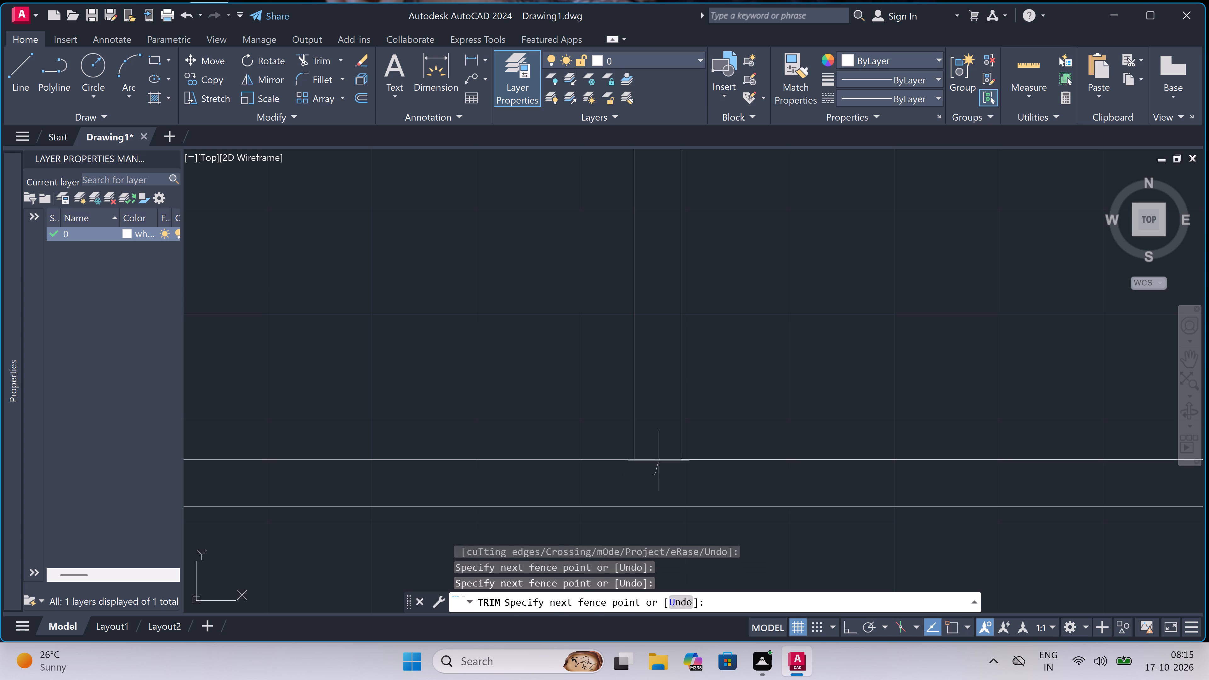
pyautogui.click(660, 458)
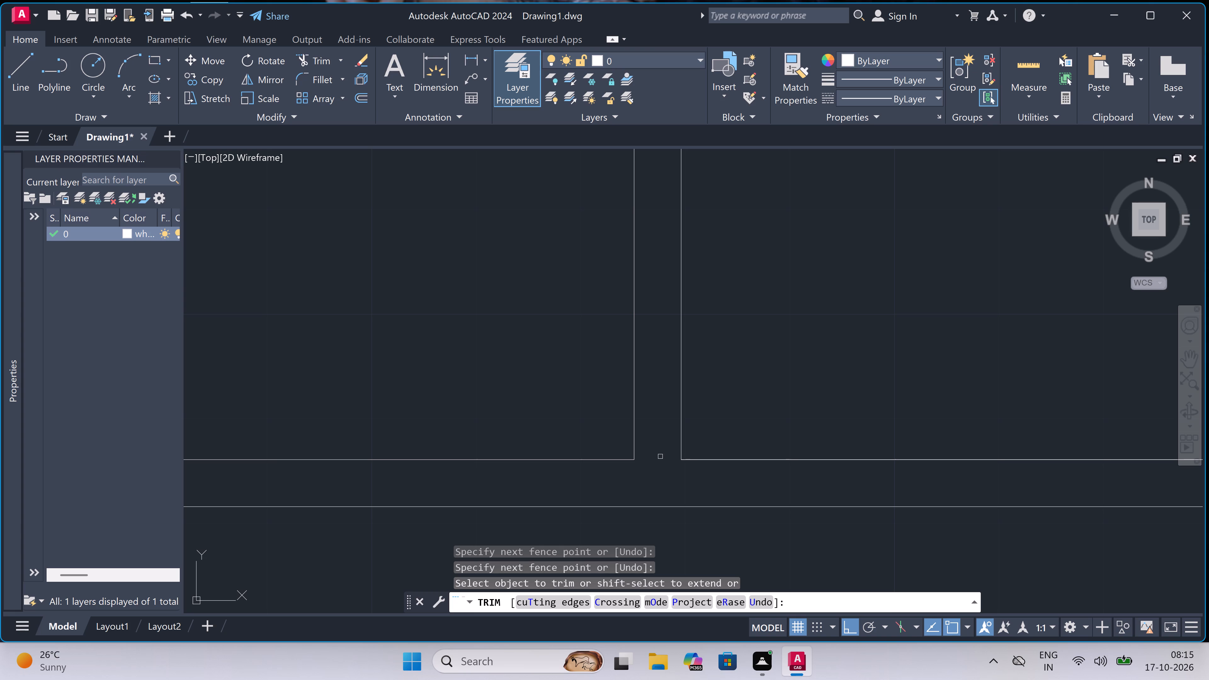
# Trim away the three pairs of leftover short cross lines inside the bottom wall on both sides of the left partition.
pyautogui.scroll(-3, 653, 490)
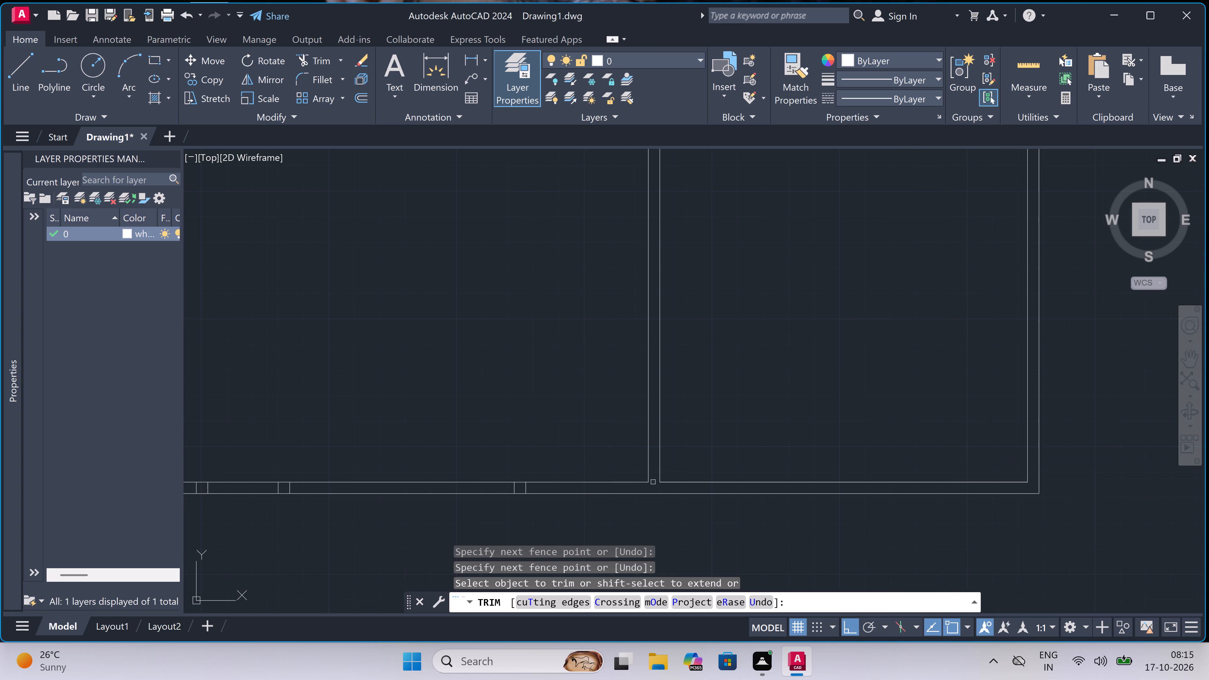
pyautogui.scroll(-4, 569, 485)
pyautogui.scroll(3, 489, 490)
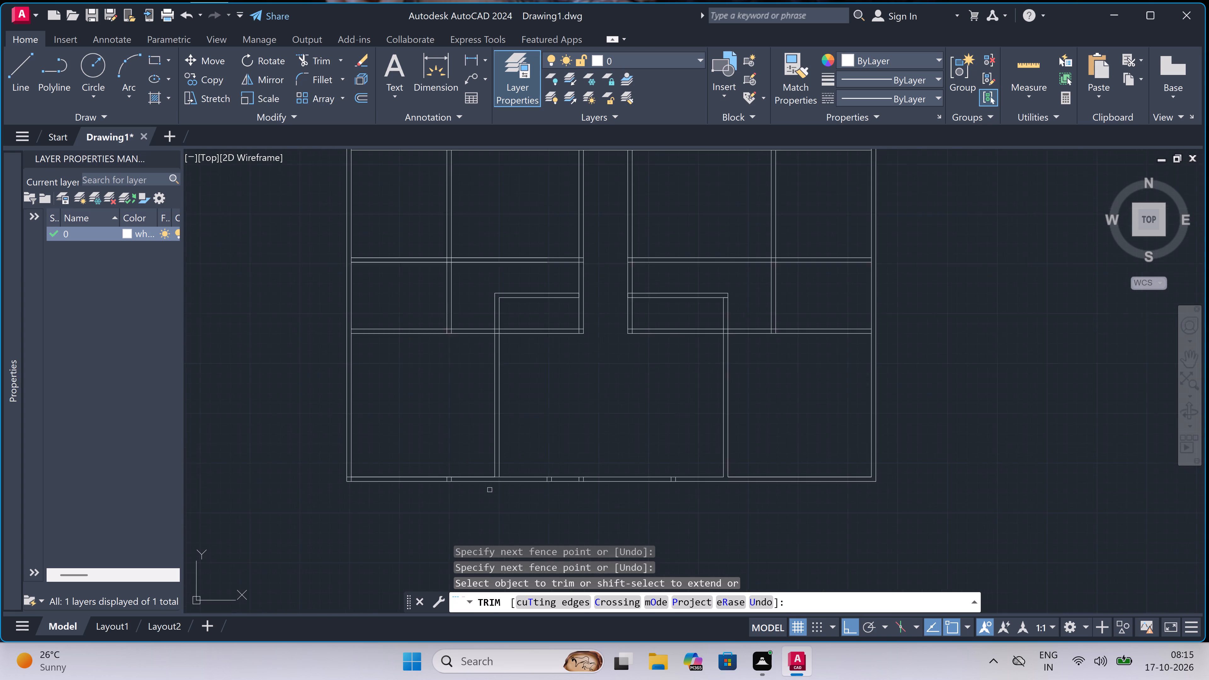
pyautogui.scroll(2, 458, 473)
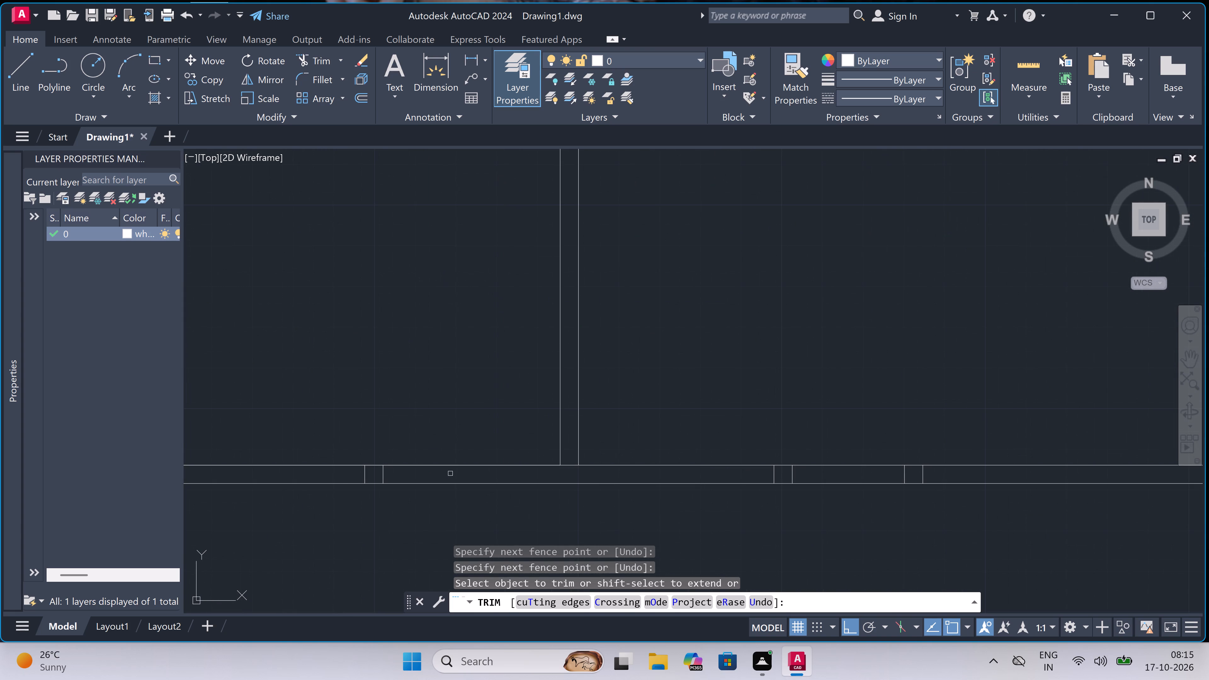
pyautogui.click(344, 479)
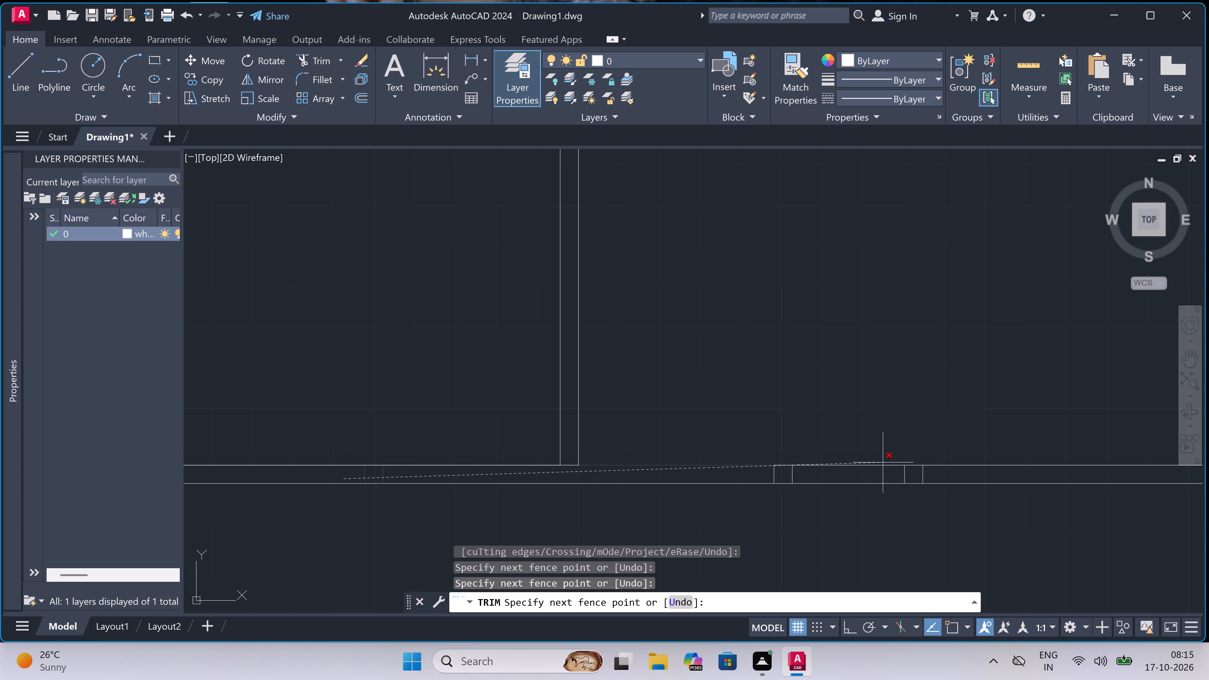
pyautogui.click(935, 470)
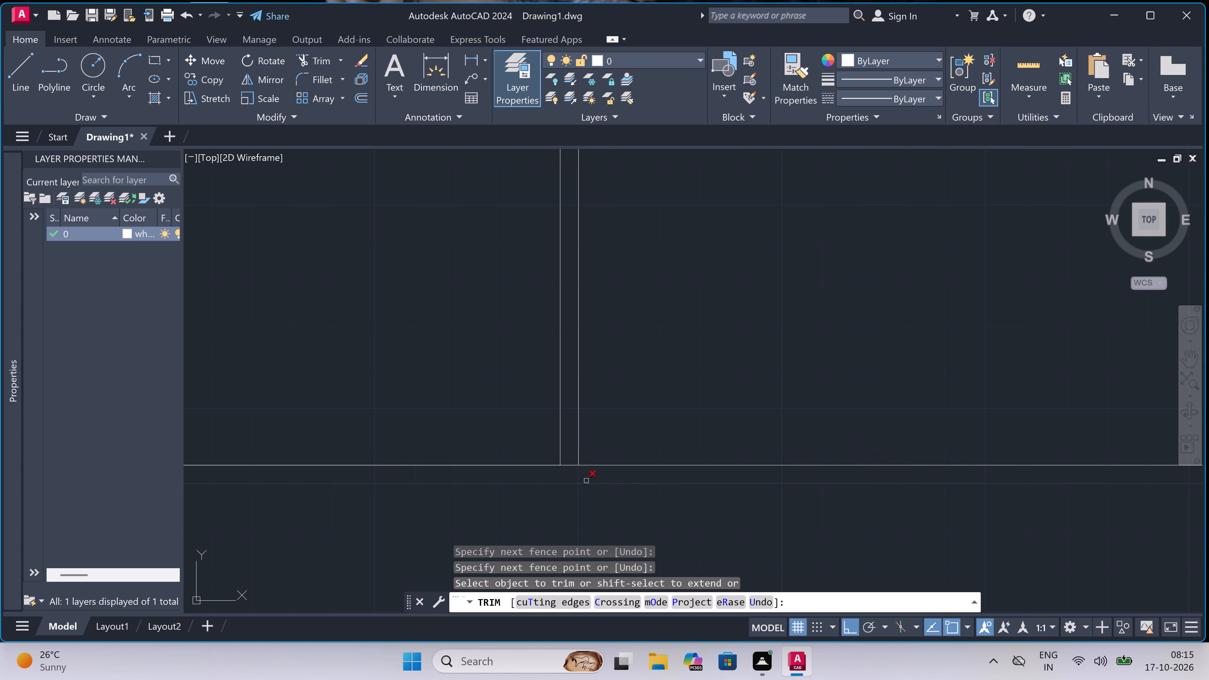
# Trim the bottom wall's inner line between the two lines of the left partition.
pyautogui.scroll(2, 566, 479)
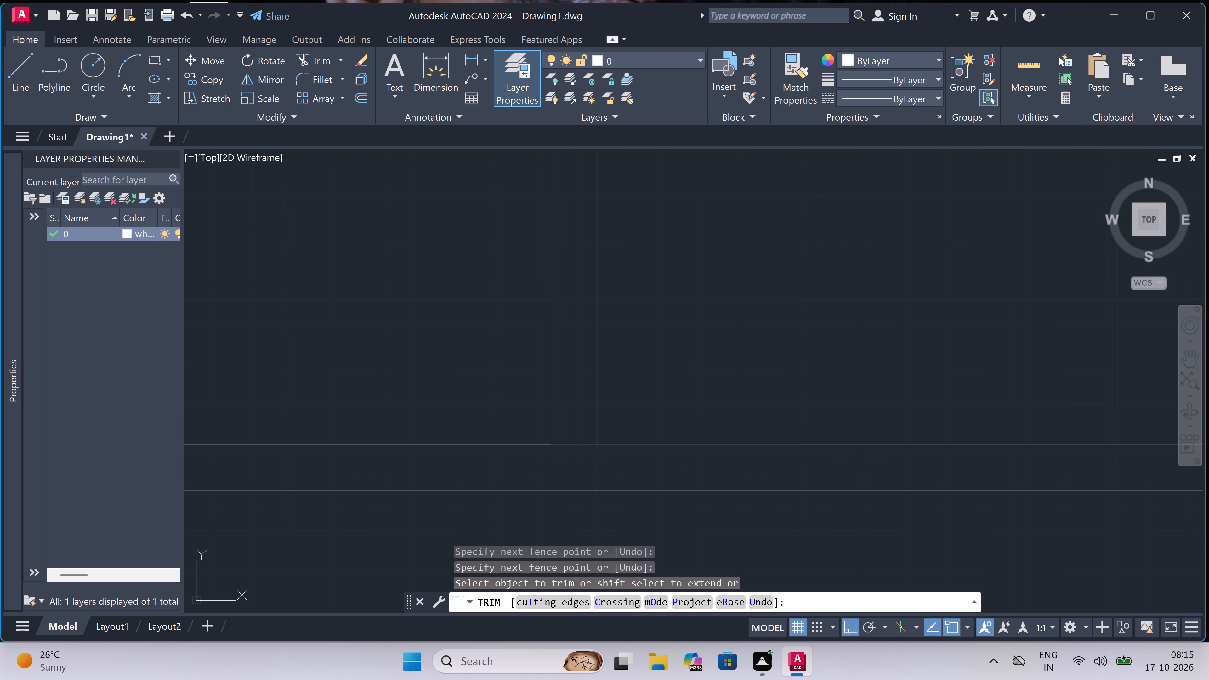
pyautogui.click(568, 467)
pyautogui.click(580, 383)
# Trim away the remaining pair of short cross lines inside the bottom wall, just left of the right partition.
pyautogui.scroll(-4, 555, 469)
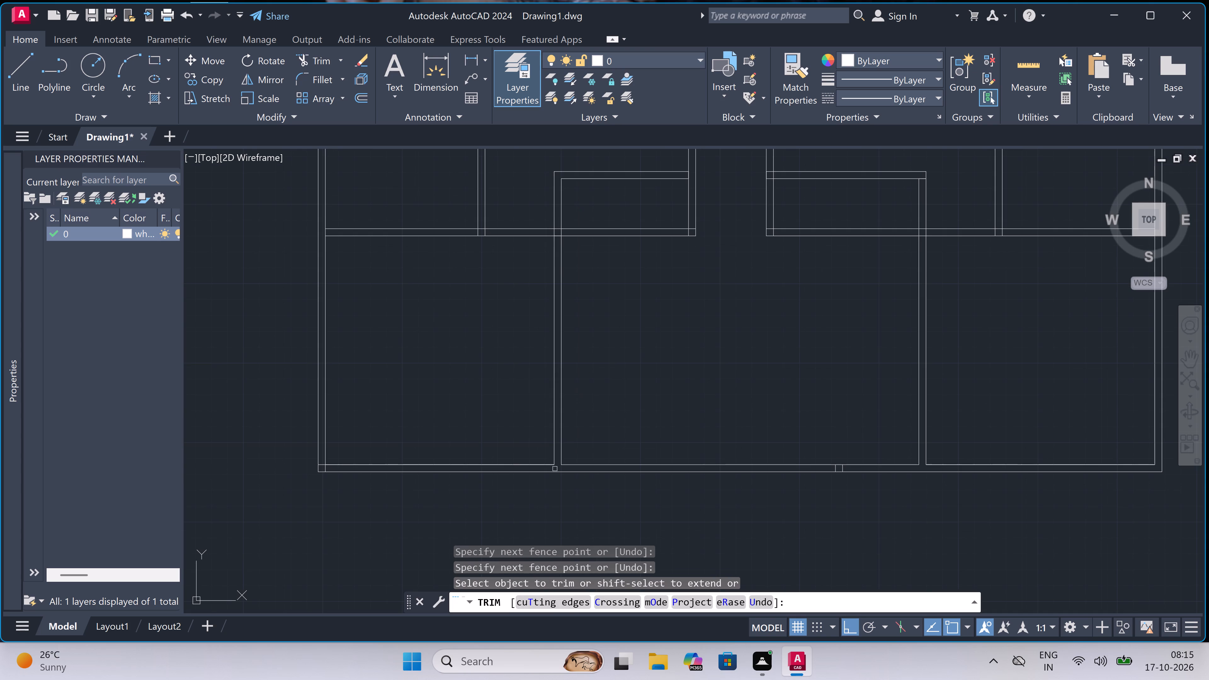
pyautogui.scroll(4, 883, 464)
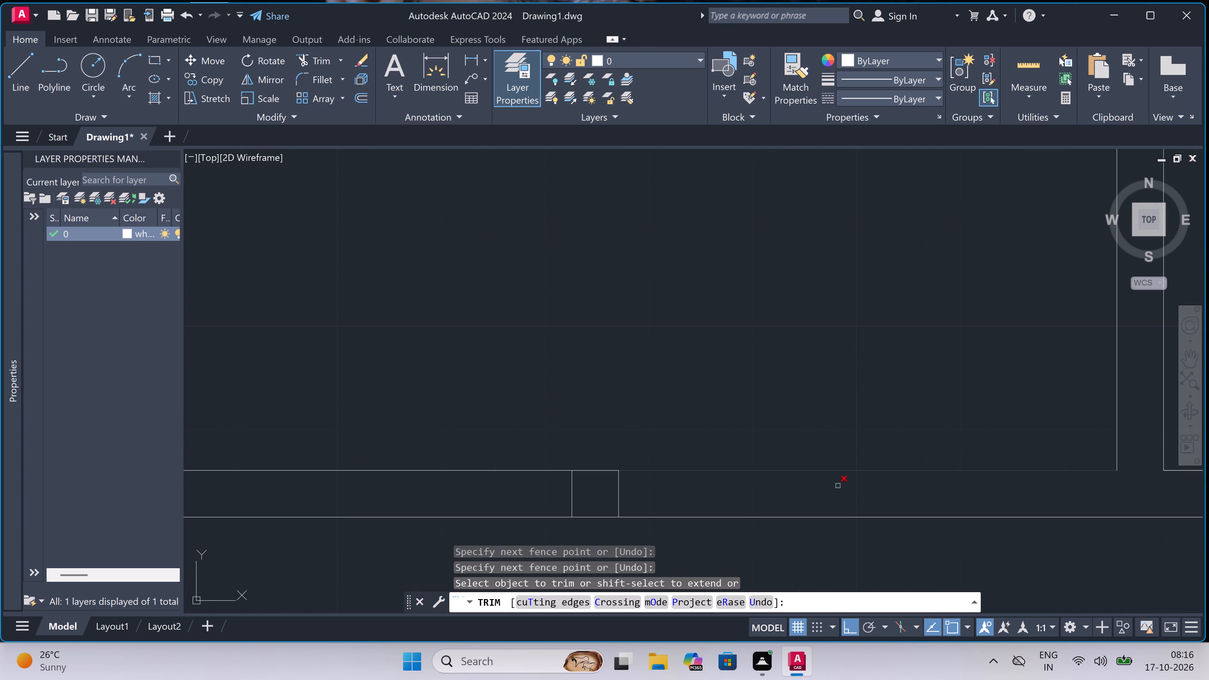
pyautogui.click(525, 502)
pyautogui.click(700, 506)
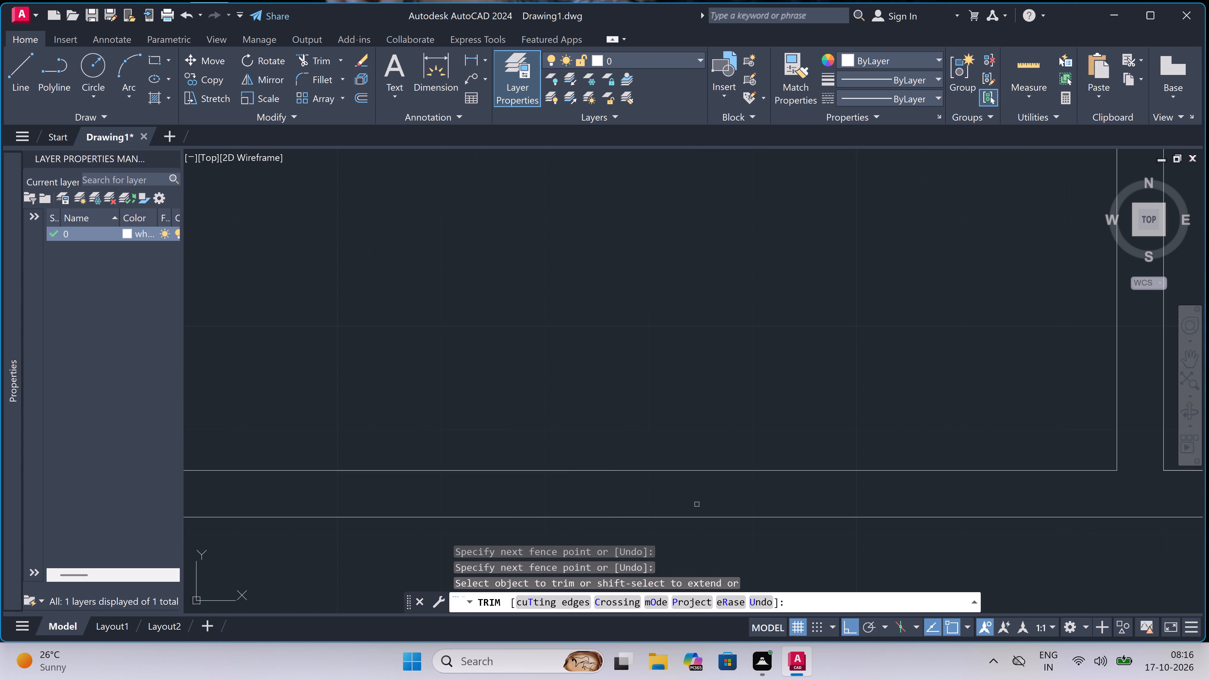
pyautogui.scroll(-5, 697, 504)
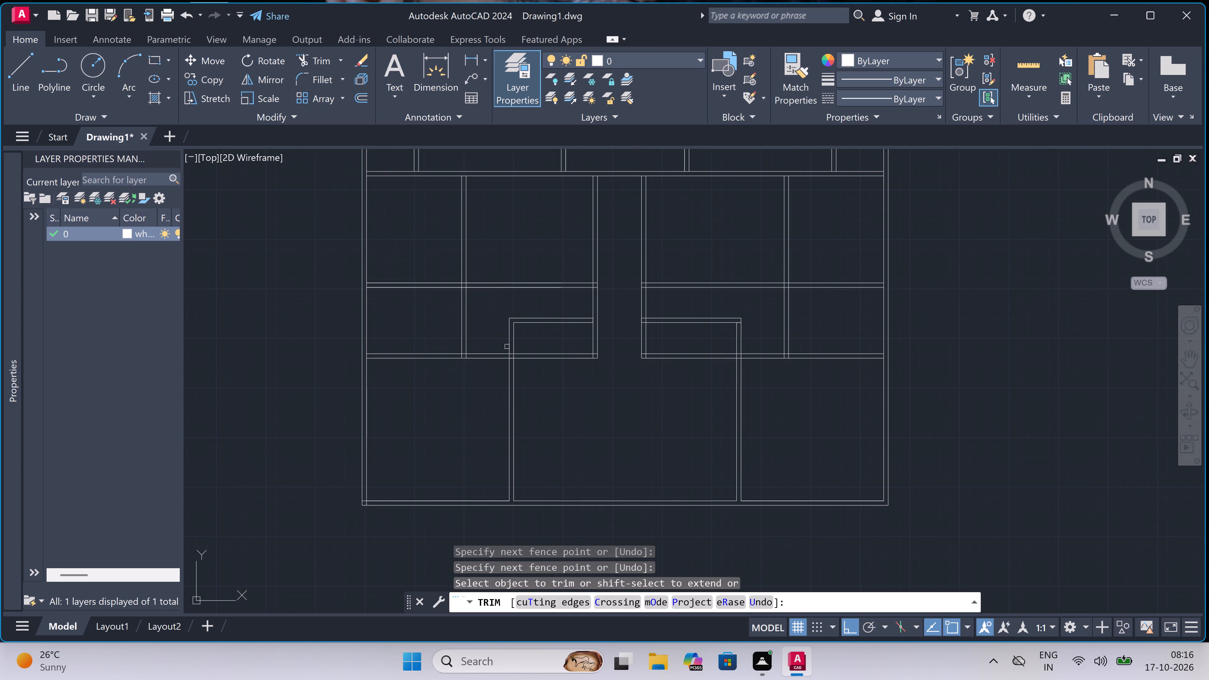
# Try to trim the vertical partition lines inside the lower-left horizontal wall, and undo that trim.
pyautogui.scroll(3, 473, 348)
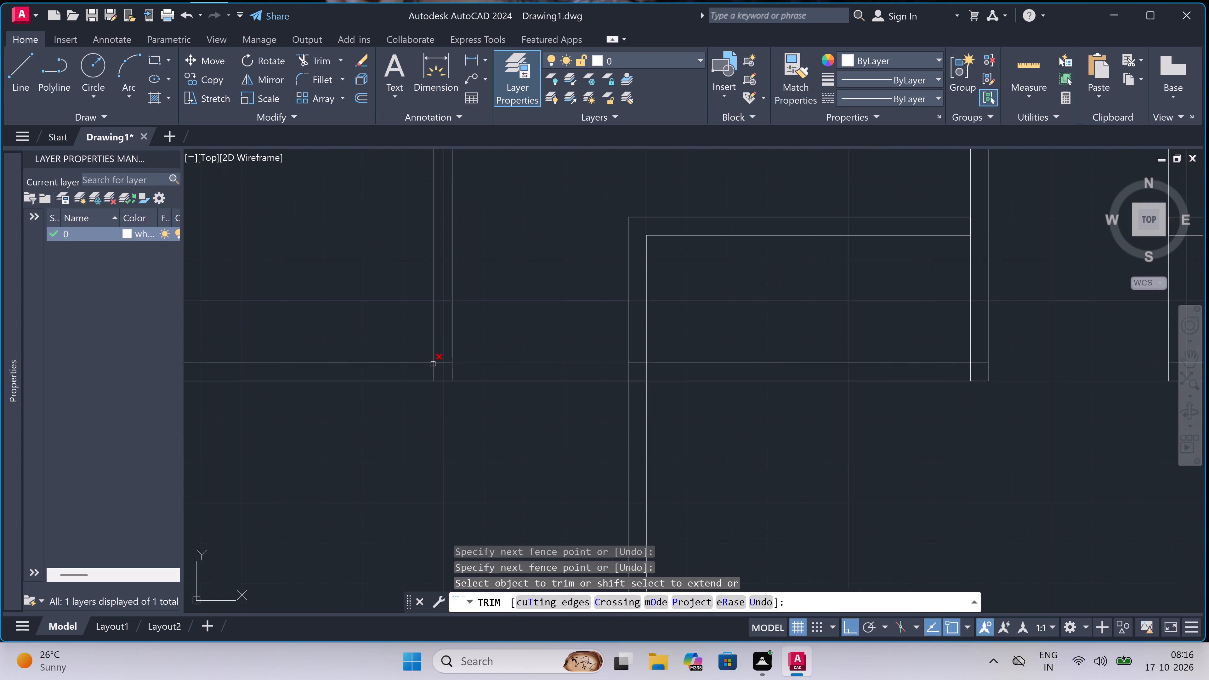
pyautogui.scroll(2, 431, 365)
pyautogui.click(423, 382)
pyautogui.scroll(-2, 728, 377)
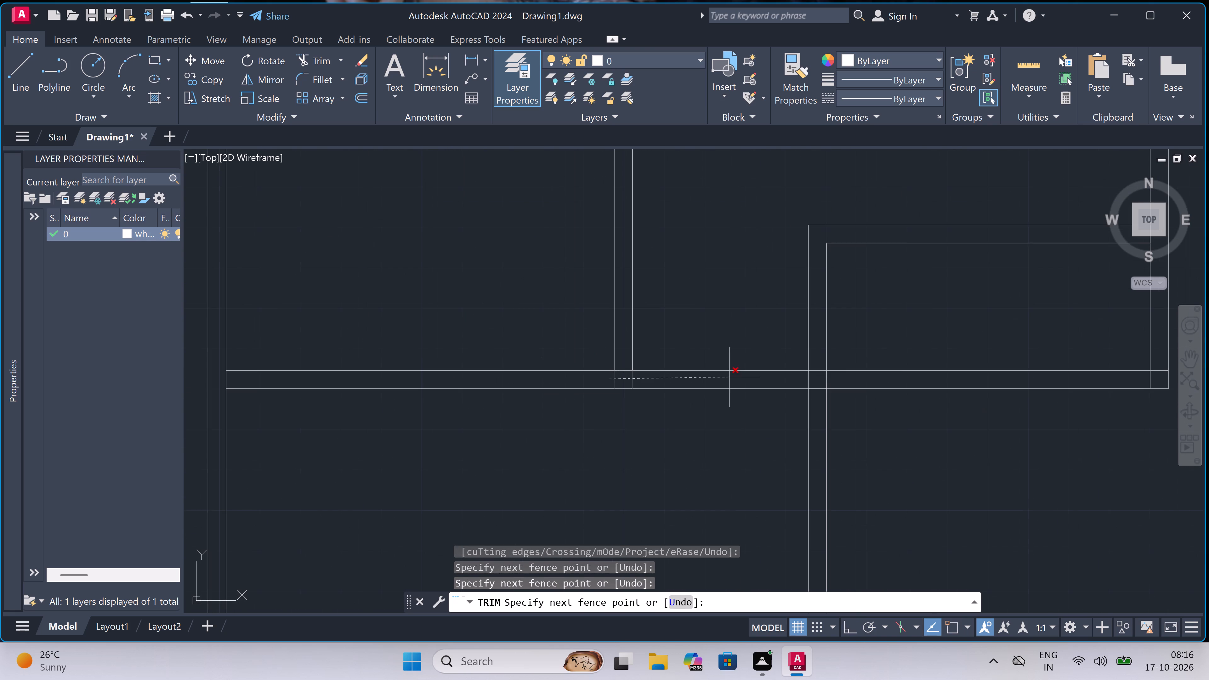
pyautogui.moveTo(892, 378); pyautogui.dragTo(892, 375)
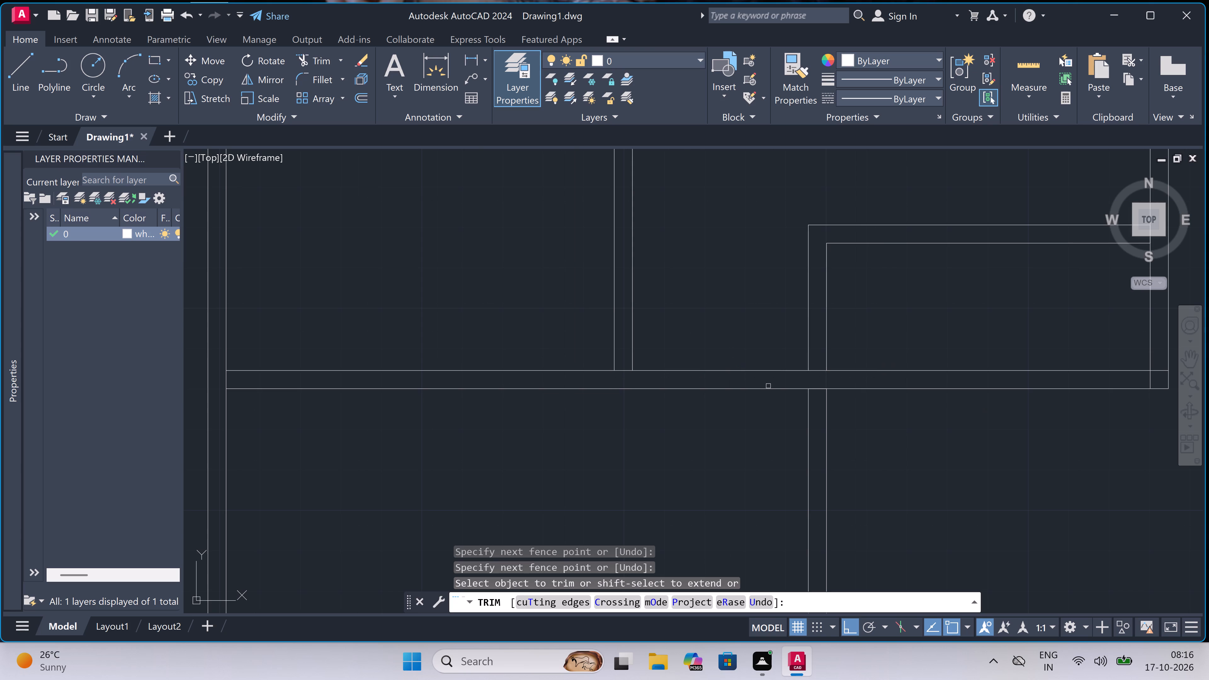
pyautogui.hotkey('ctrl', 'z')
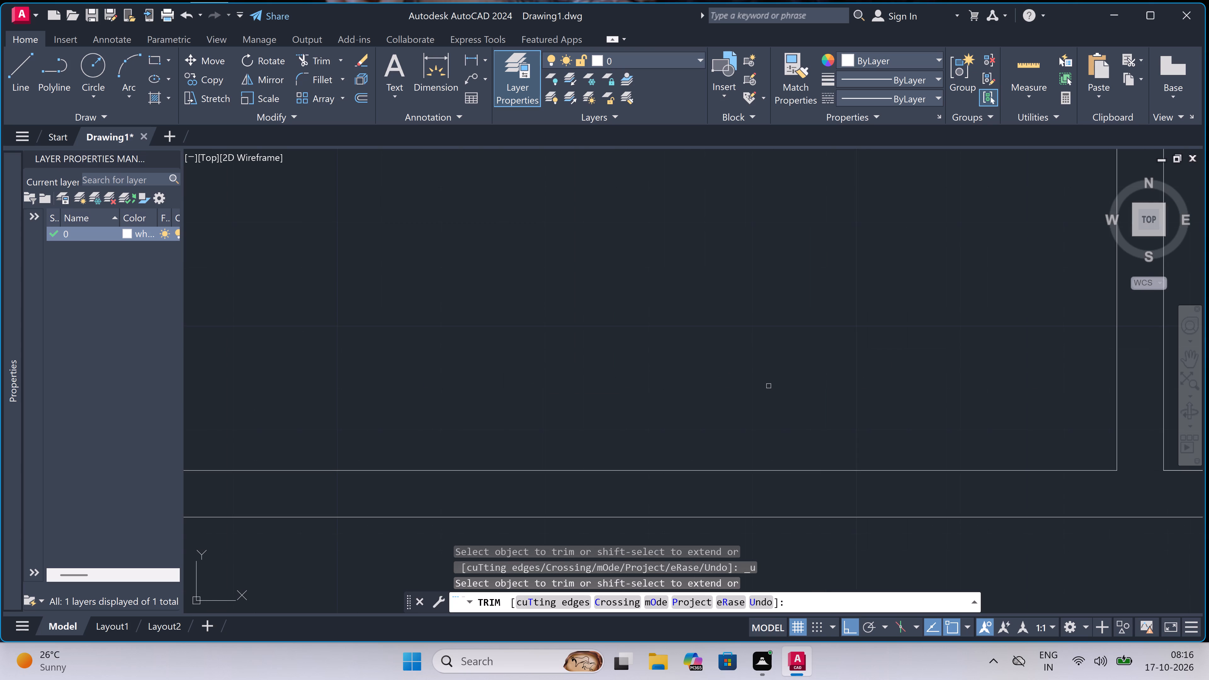
# Trim both lines of the lower-left horizontal wall between the two lines of the left partition.
pyautogui.scroll(-5, 751, 390)
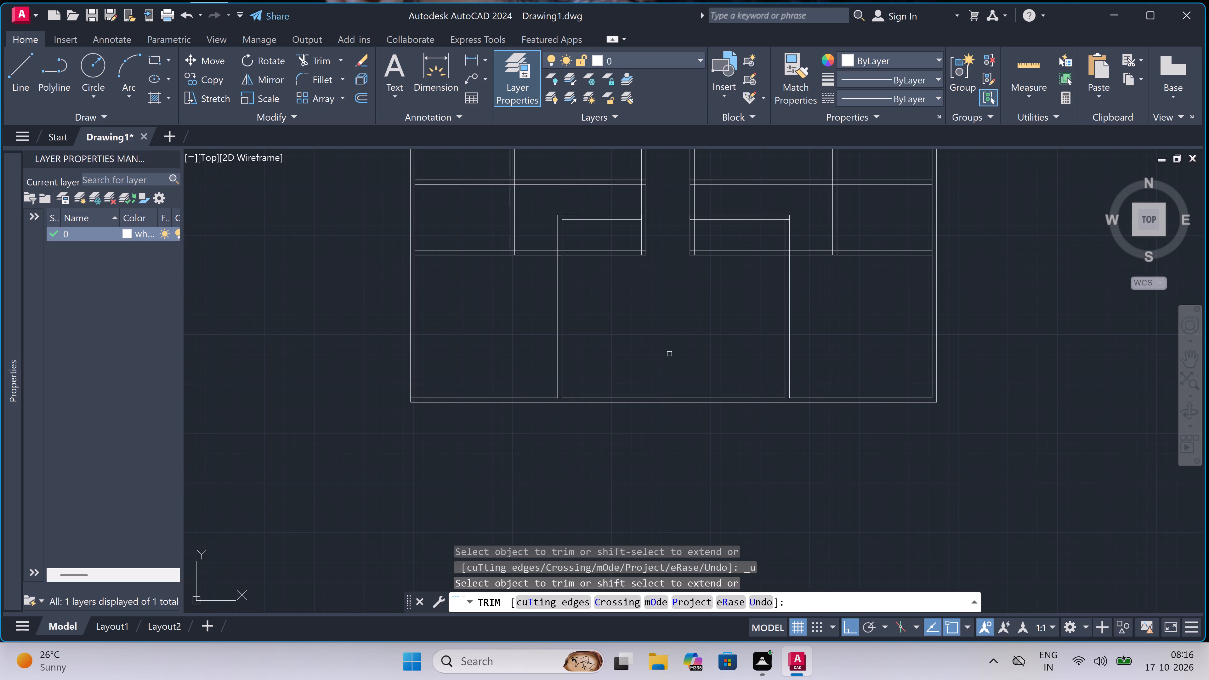
pyautogui.scroll(3, 504, 220)
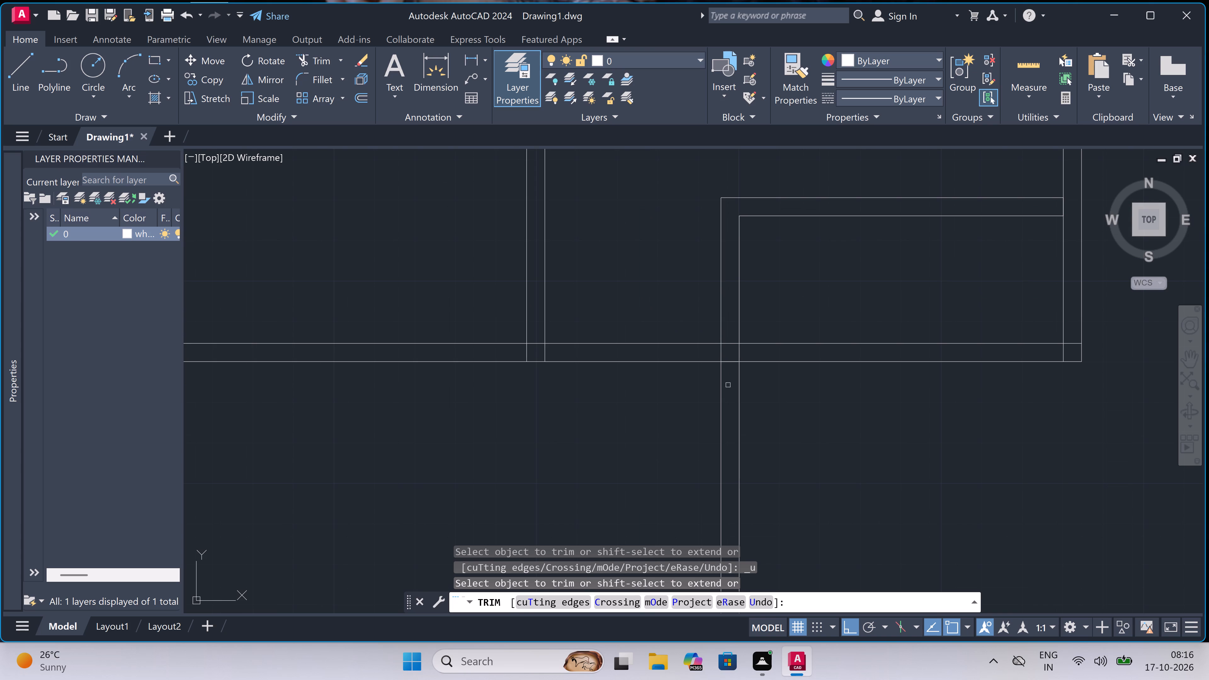
pyautogui.click(729, 385)
pyautogui.click(730, 294)
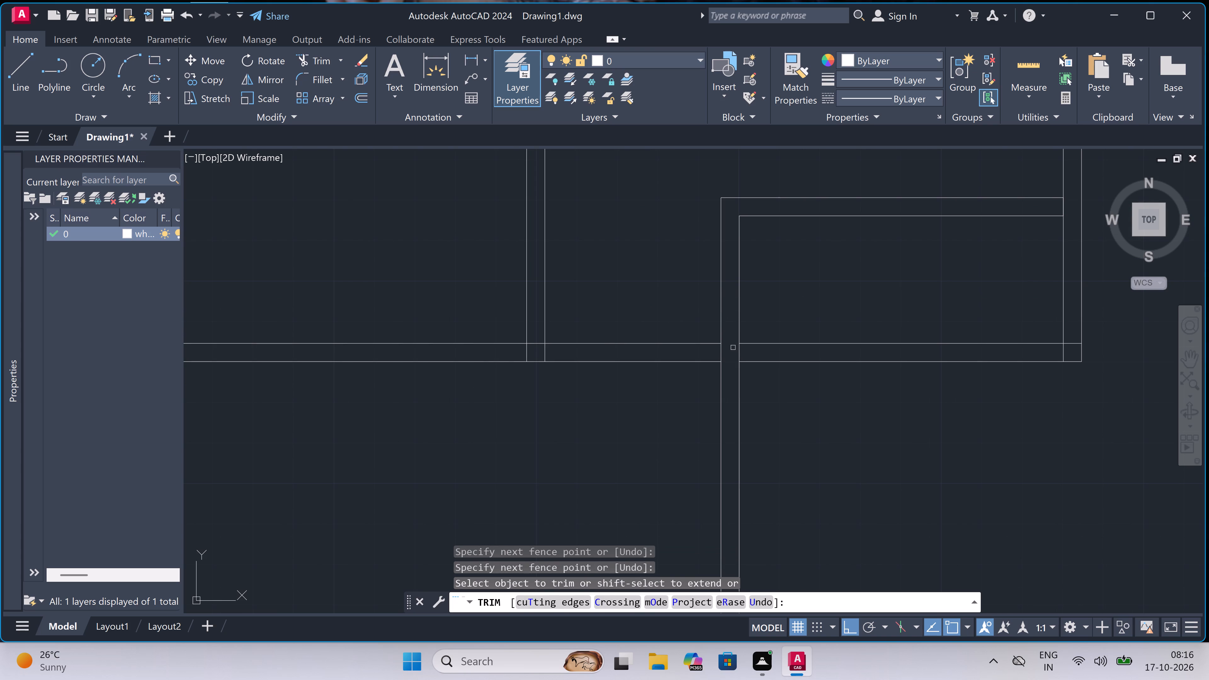
# Trim away the lower horizontal wall lines between each partition and its adjacent passage wall, on both sides of the passage.
pyautogui.scroll(-2, 731, 348)
pyautogui.moveTo(774, 342); pyautogui.dragTo(777, 345)
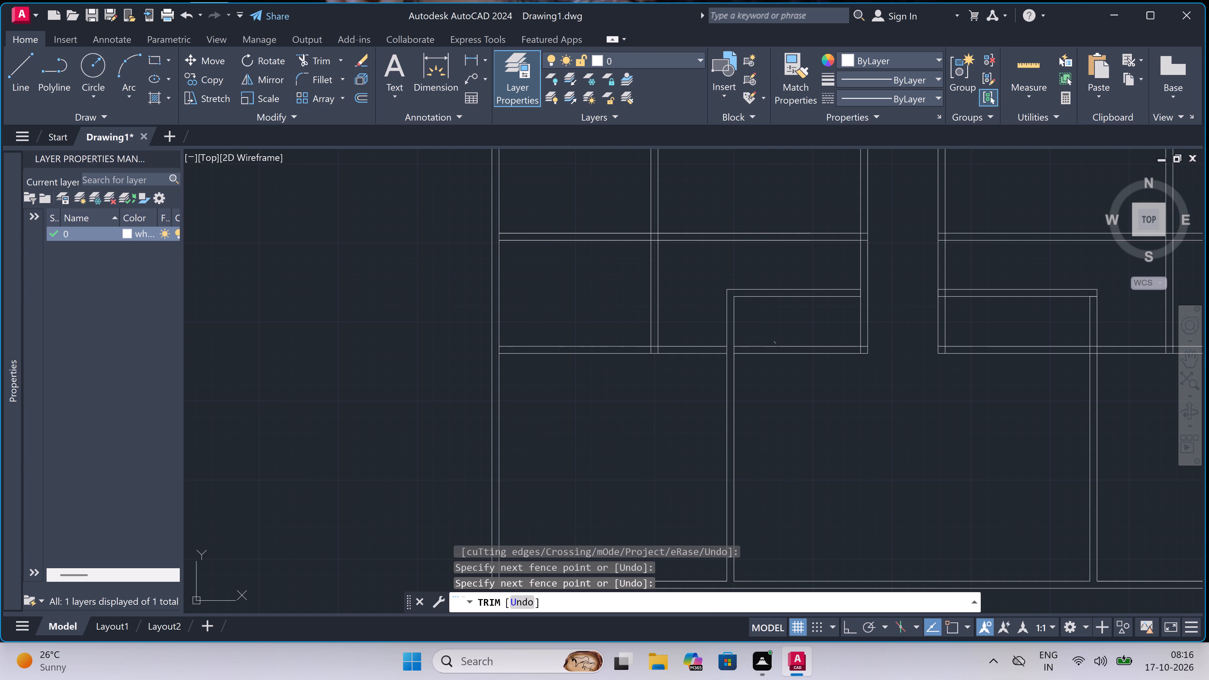
pyautogui.click(778, 388)
pyautogui.click(980, 325)
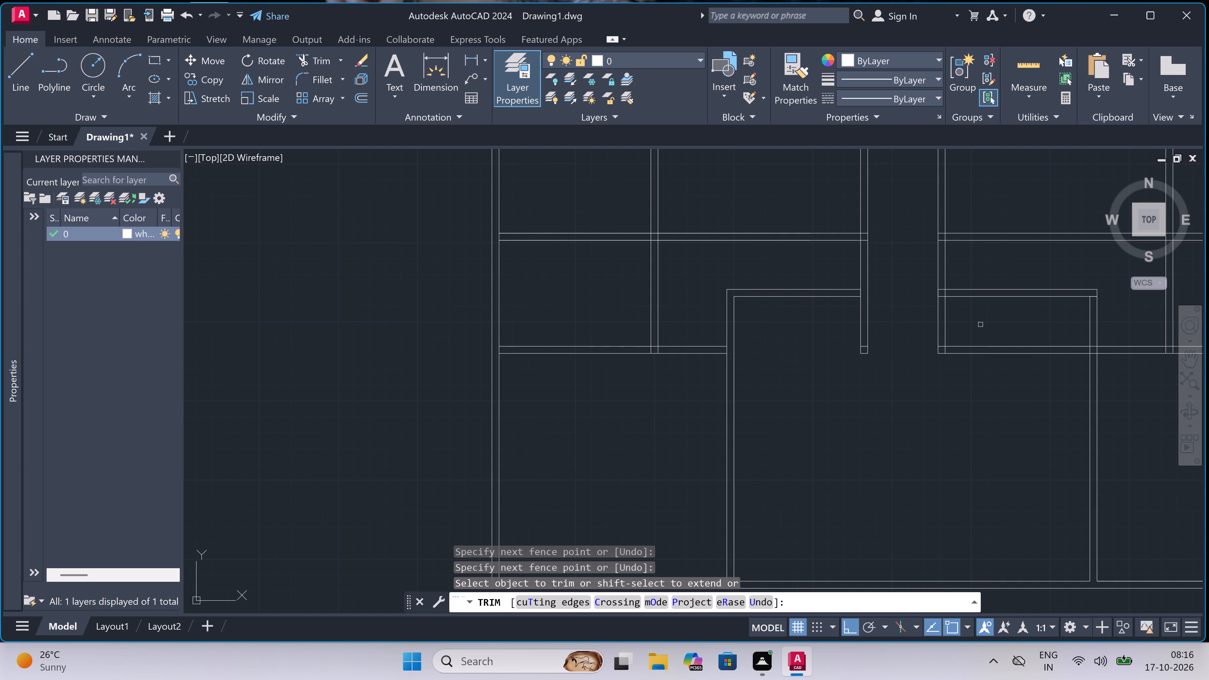
pyautogui.click(987, 408)
pyautogui.scroll(2, 972, 326)
pyautogui.press('Escape')
# Extend both lines of the left partition's short horizontal top wall to the passage-side line of the left passage wall.
pyautogui.write('ex')
pyautogui.press('space')
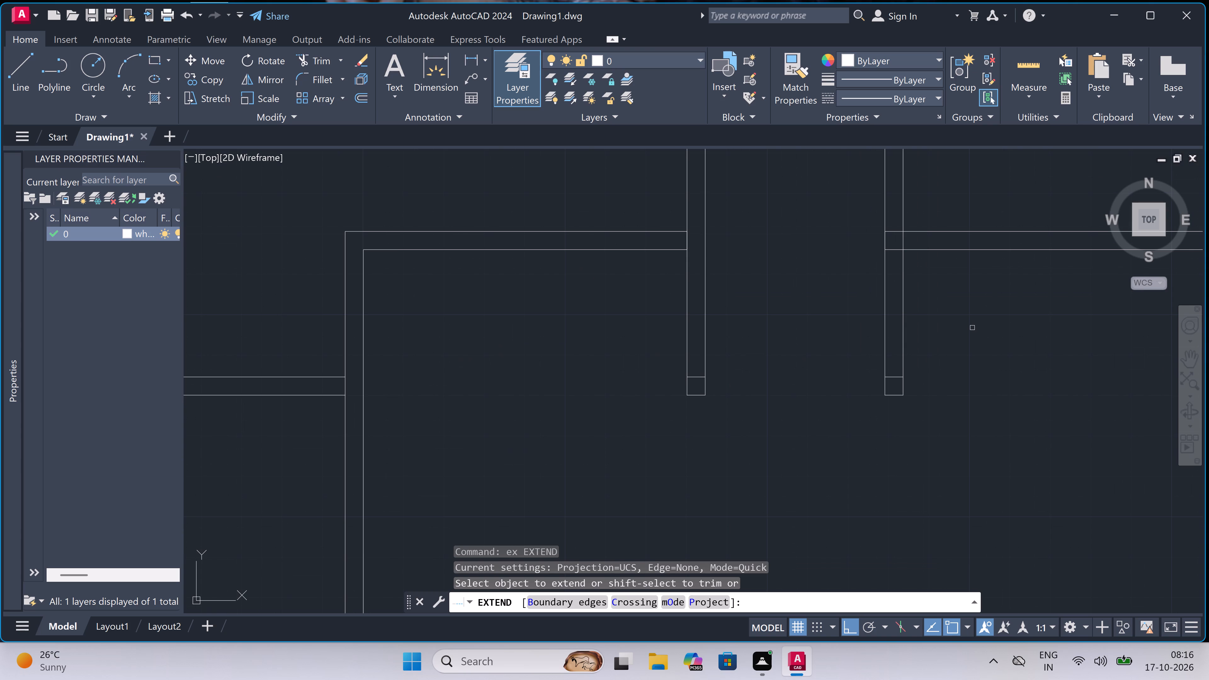
pyautogui.click(670, 212)
pyautogui.click(652, 309)
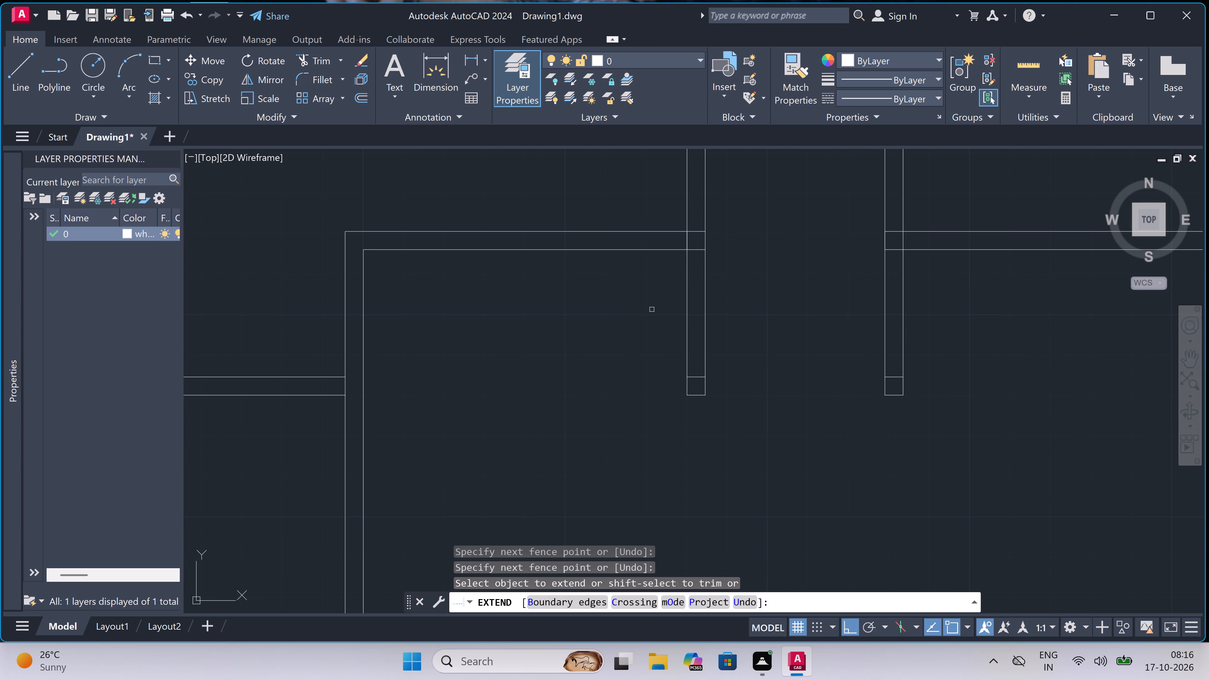
pyautogui.press('Escape')
# Trim both passage walls' vertical lines below the short horizontal walls they meet.
pyautogui.write('tr')
pyautogui.press('space')
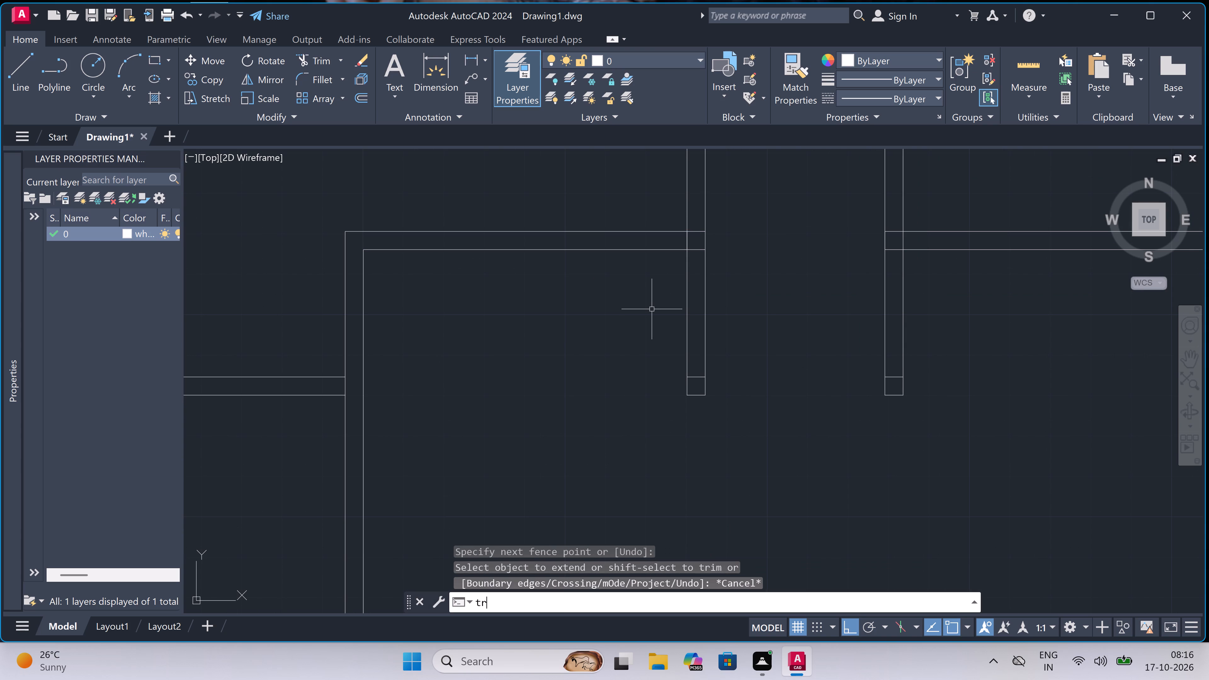
pyautogui.click(988, 276)
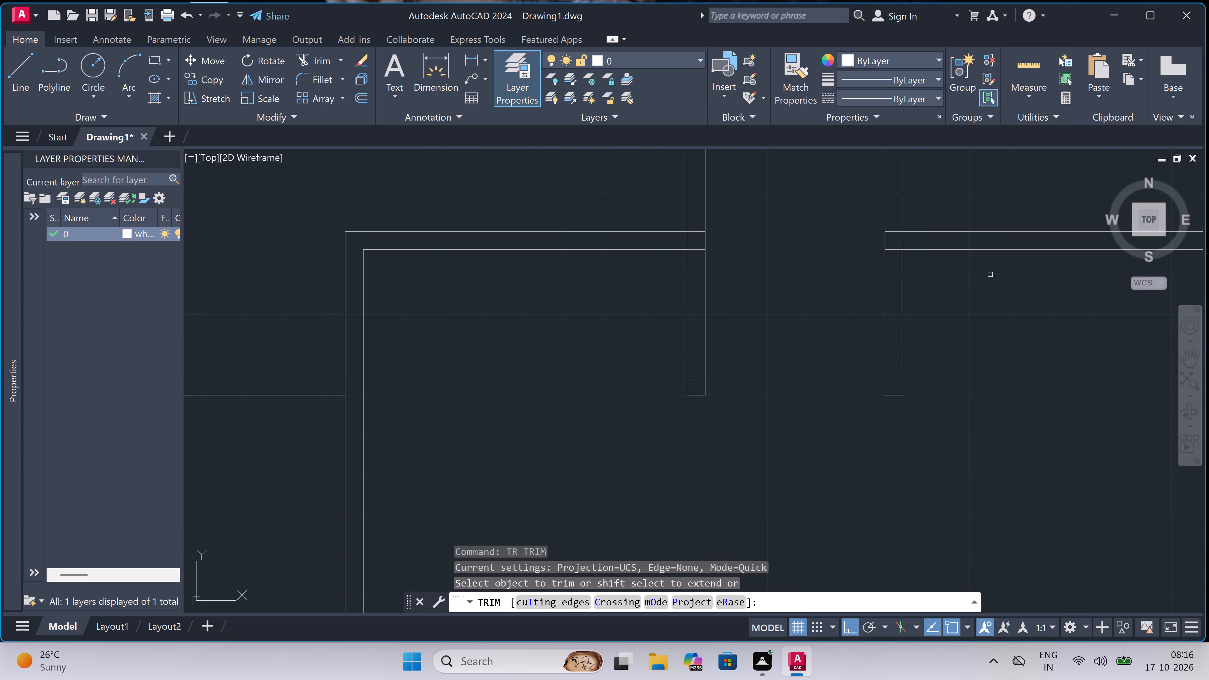
pyautogui.click(537, 334)
# Trim away the two leftover small squares at the former lower ends of the passage walls.
pyautogui.scroll(2, 940, 391)
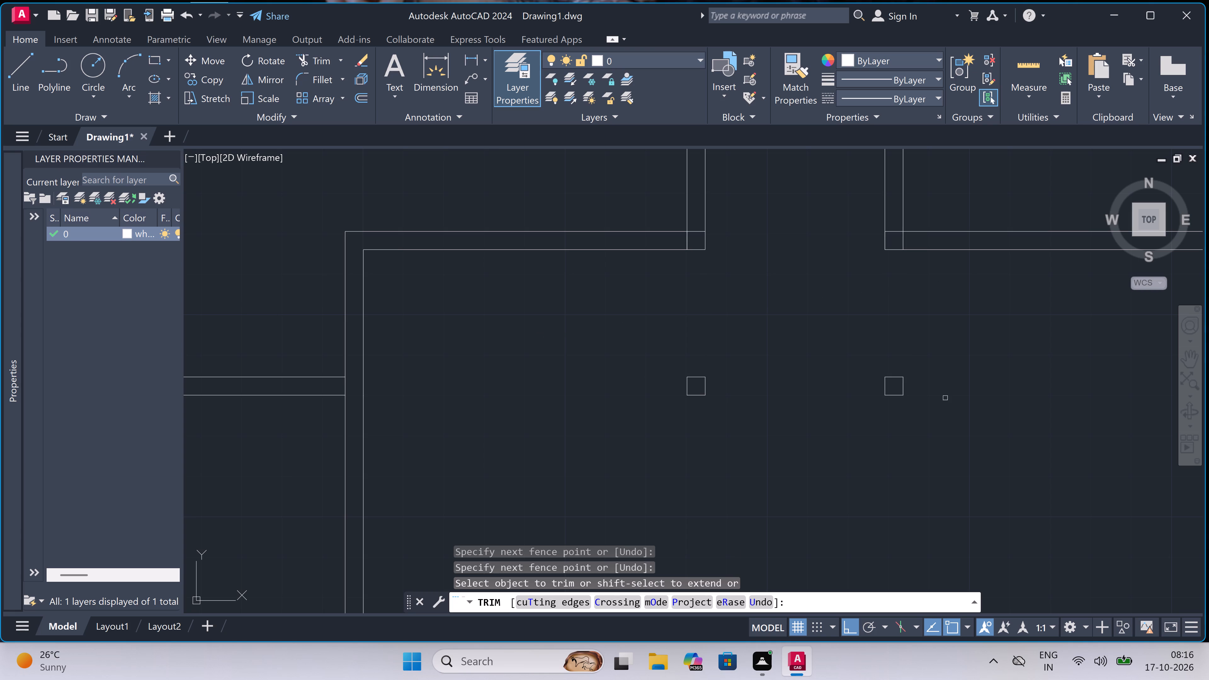
pyautogui.click(940, 391)
pyautogui.click(214, 381)
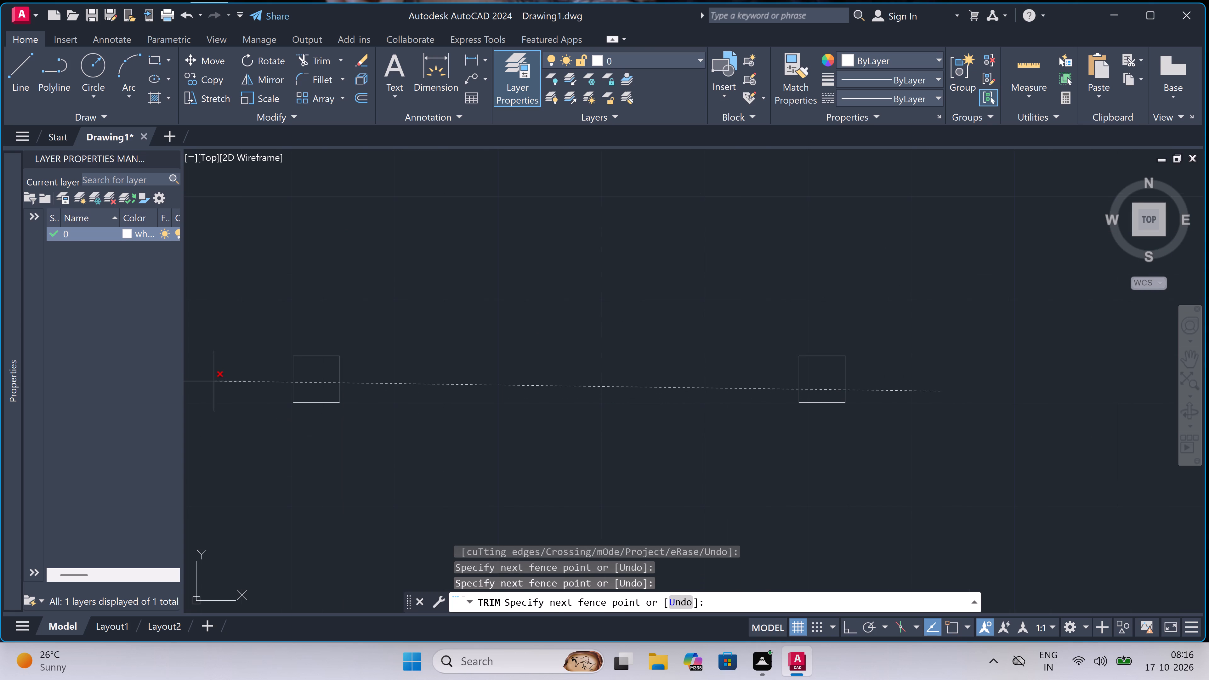
pyautogui.click(301, 451)
pyautogui.click(322, 281)
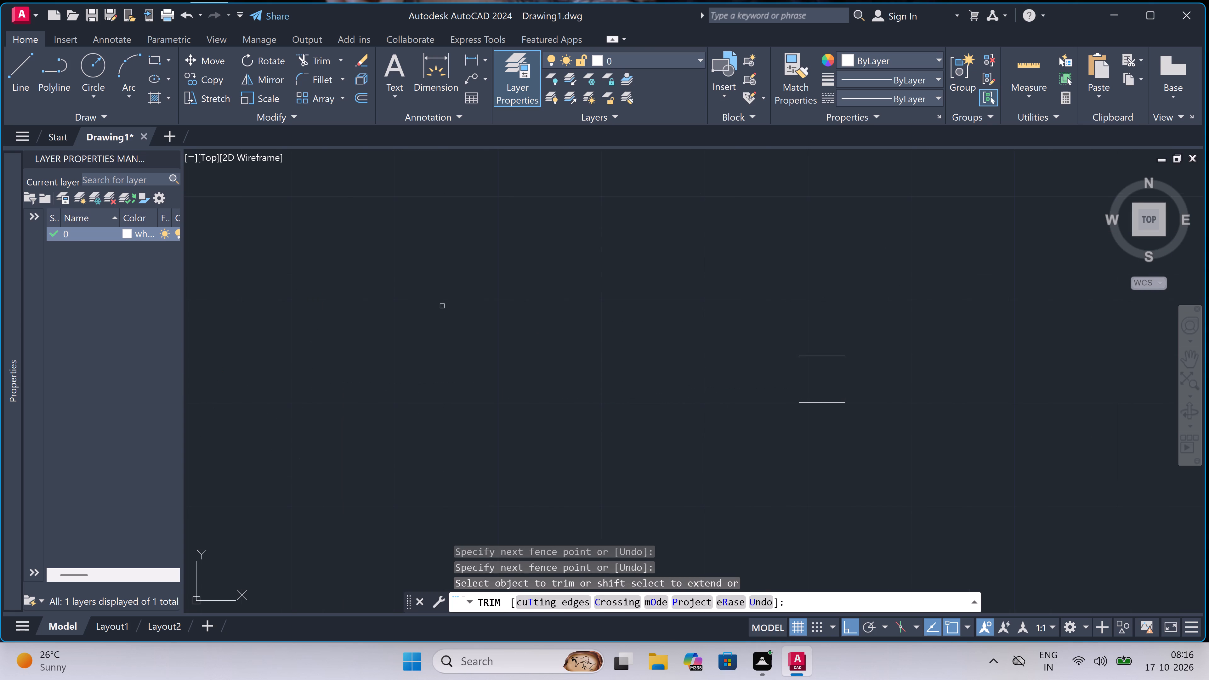
pyautogui.click(833, 431)
pyautogui.click(809, 273)
# Trim the short leftover lines inside the left passage wall at its horizontal wall junction and bottom corner.
pyautogui.scroll(-4, 693, 420)
pyautogui.scroll(2, 617, 273)
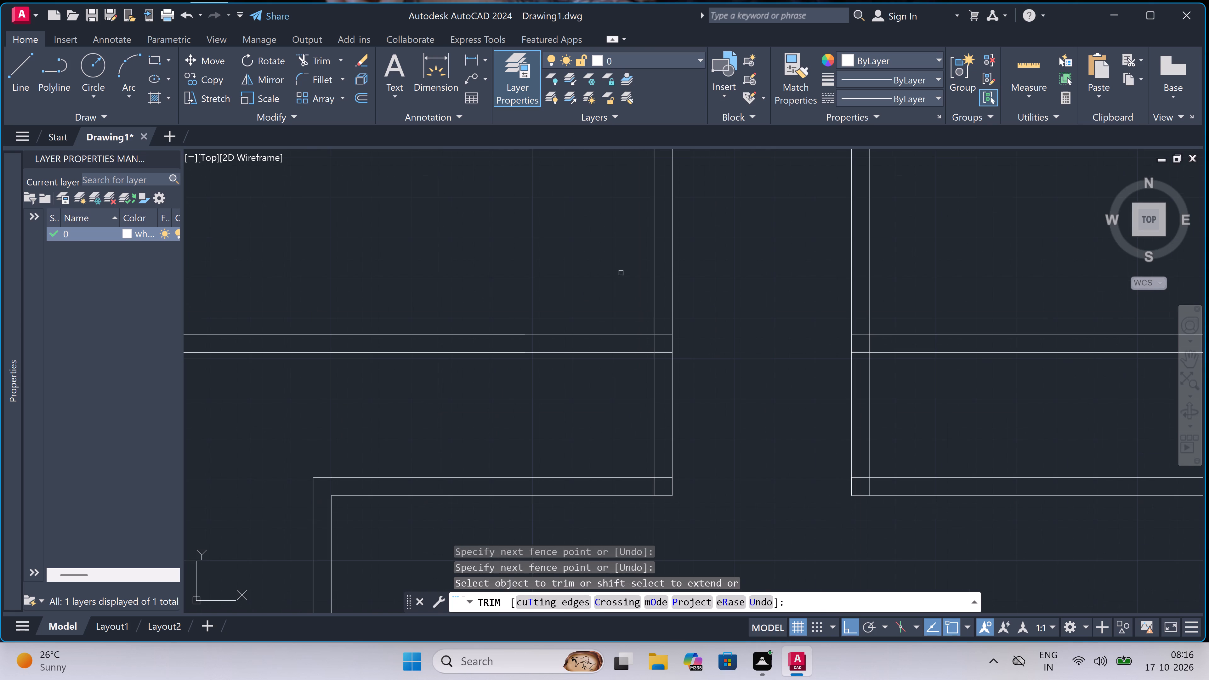
pyautogui.click(661, 316)
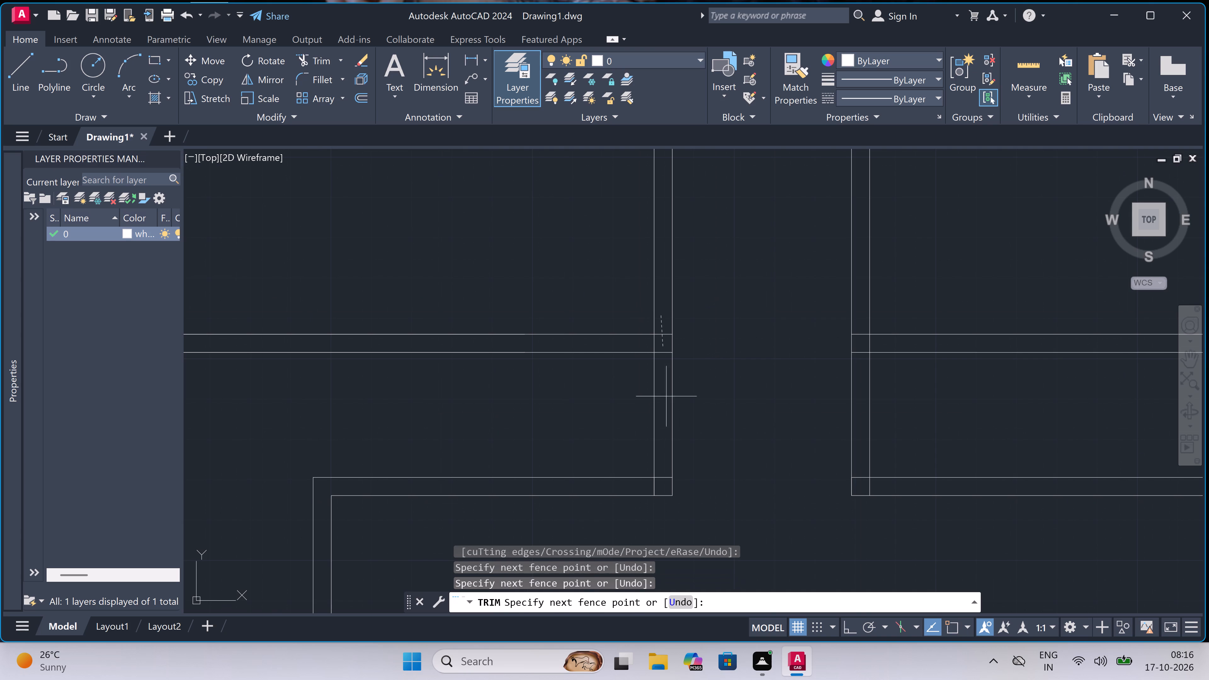
pyautogui.click(660, 479)
pyautogui.click(661, 484)
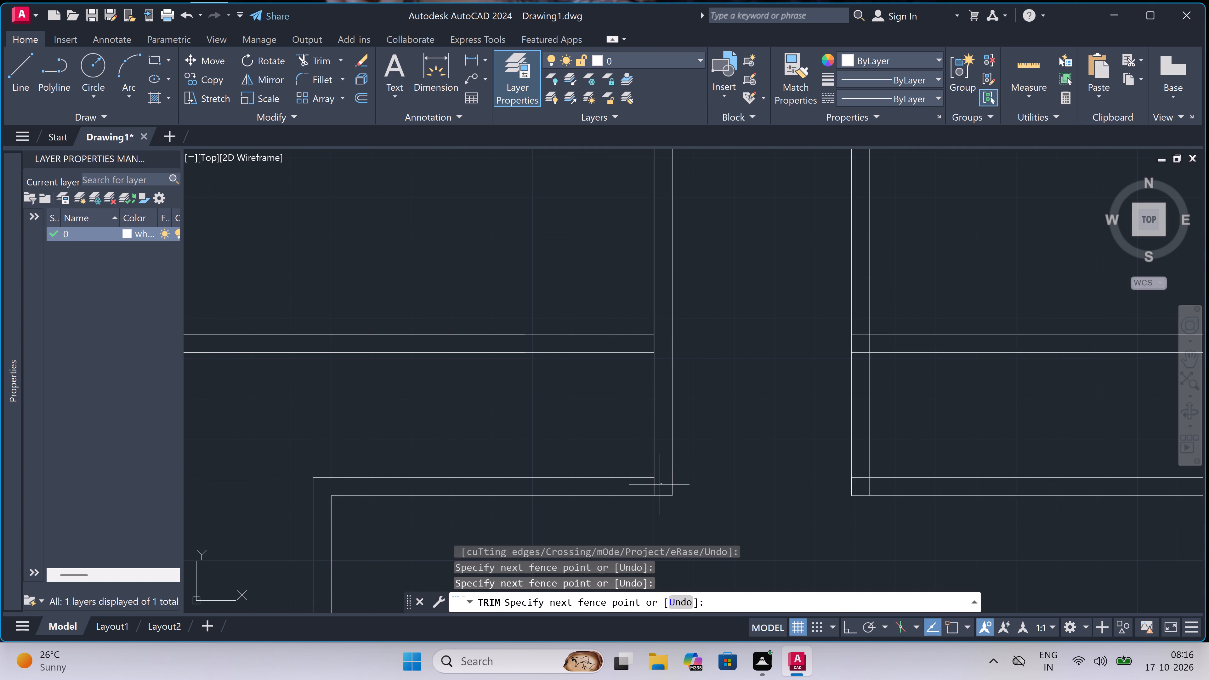
pyautogui.click(650, 483)
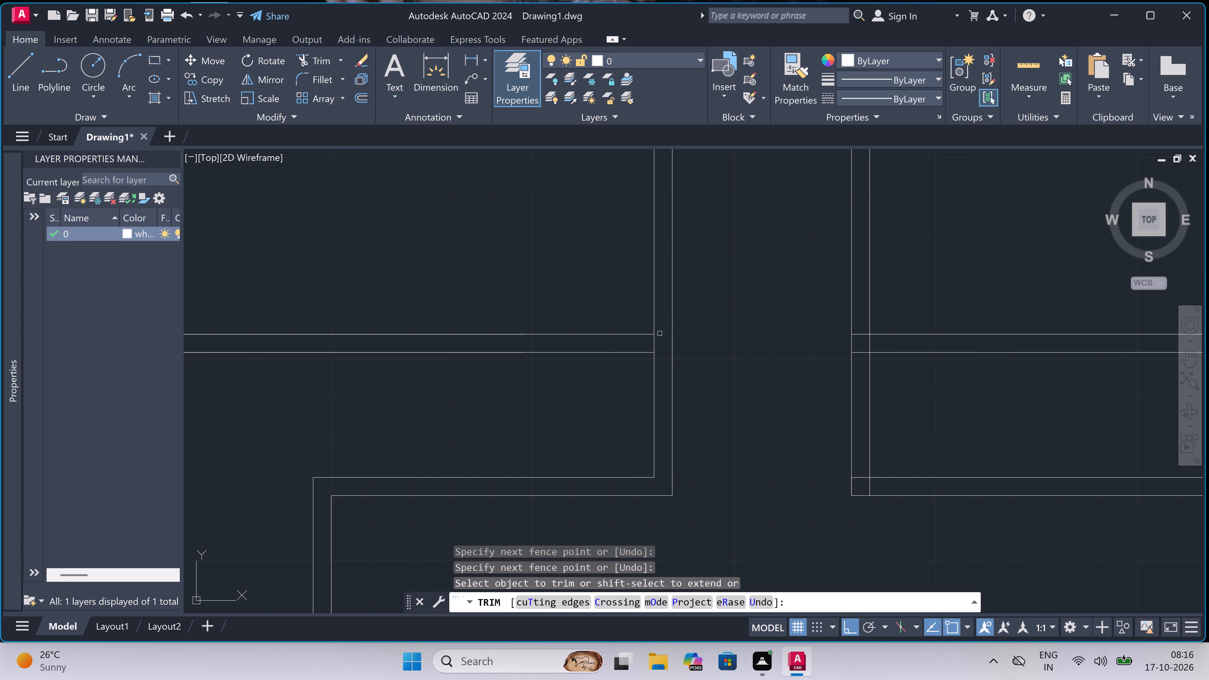
# Trim away the middle horizontal wall between the vertical partition and the passage wall on both sides of the passage.
pyautogui.scroll(-4, 660, 332)
pyautogui.scroll(1, 614, 339)
pyautogui.click(614, 342)
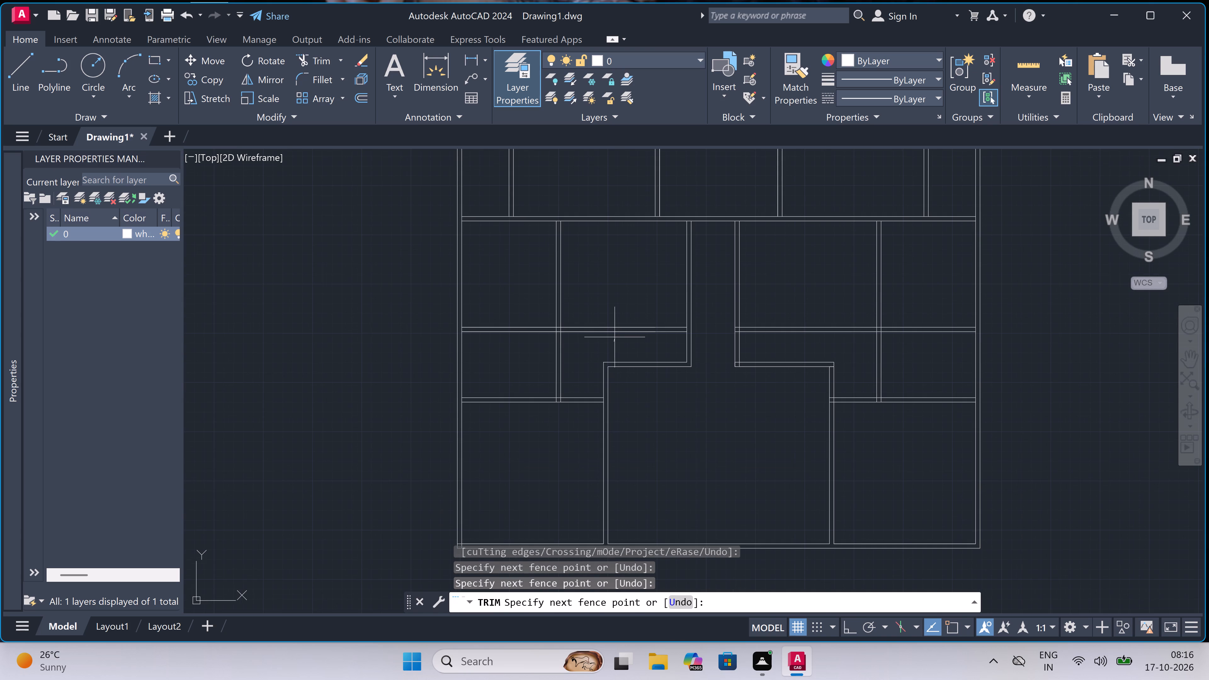
pyautogui.moveTo(615, 327); pyautogui.dragTo(616, 324)
pyautogui.doubleClick(786, 342)
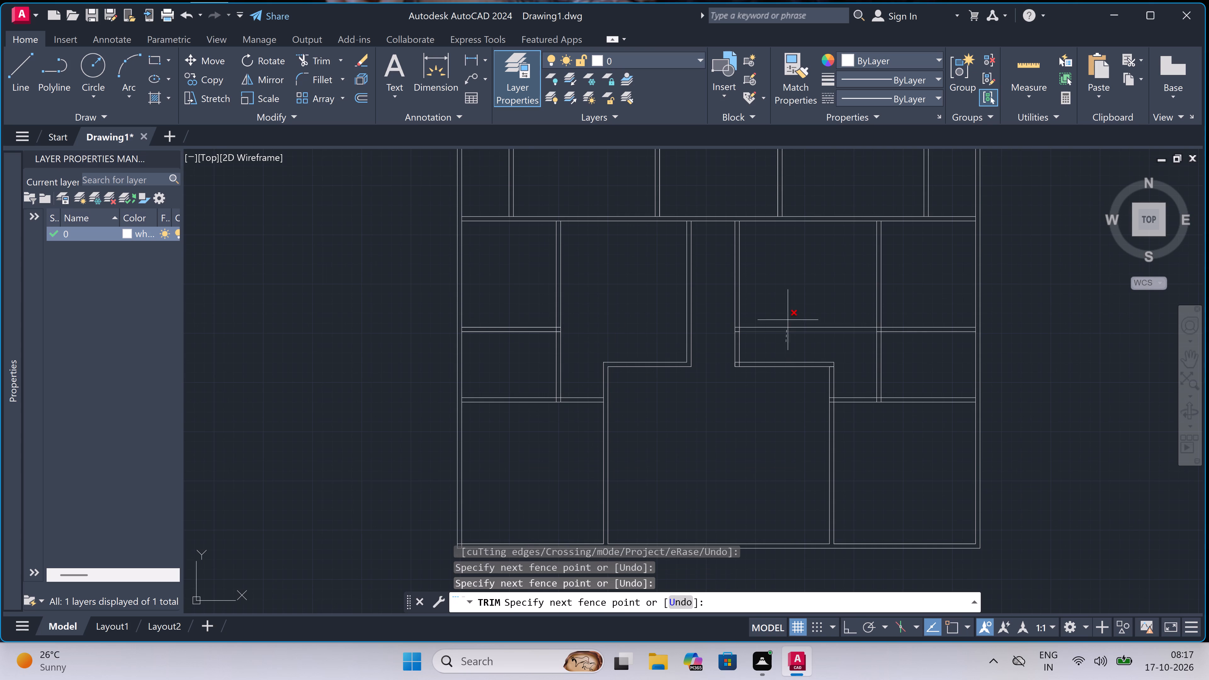
pyautogui.click(789, 315)
# Trim the short leftover lines inside the right passage wall at its bottom corner and former horizontal wall junction.
pyautogui.scroll(4, 745, 355)
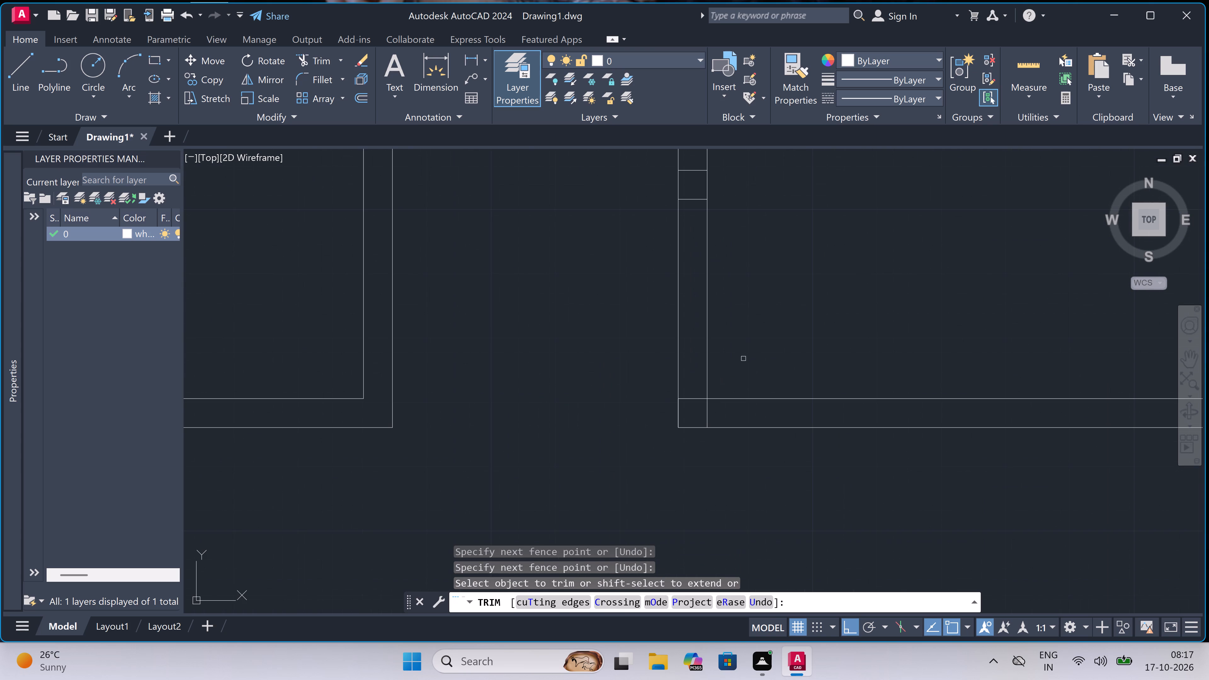
pyautogui.scroll(1, 711, 411)
pyautogui.click(710, 411)
pyautogui.click(682, 412)
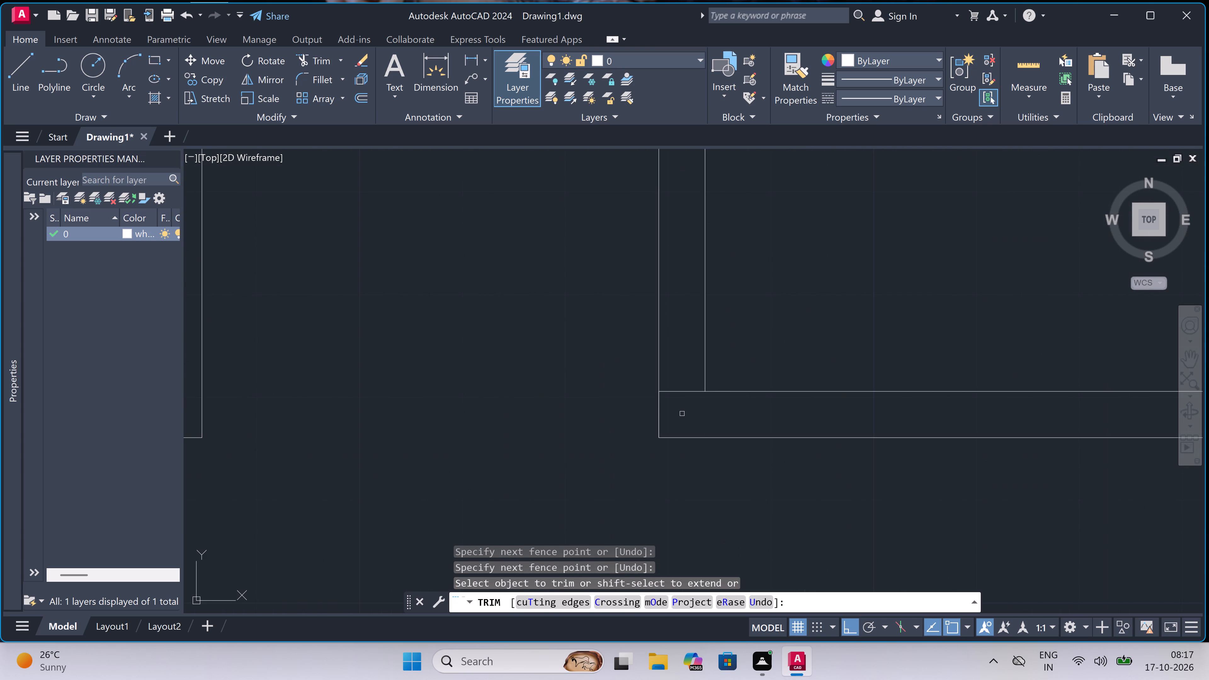
pyautogui.click(682, 414)
pyautogui.scroll(-3, 681, 284)
pyautogui.scroll(3, 676, 192)
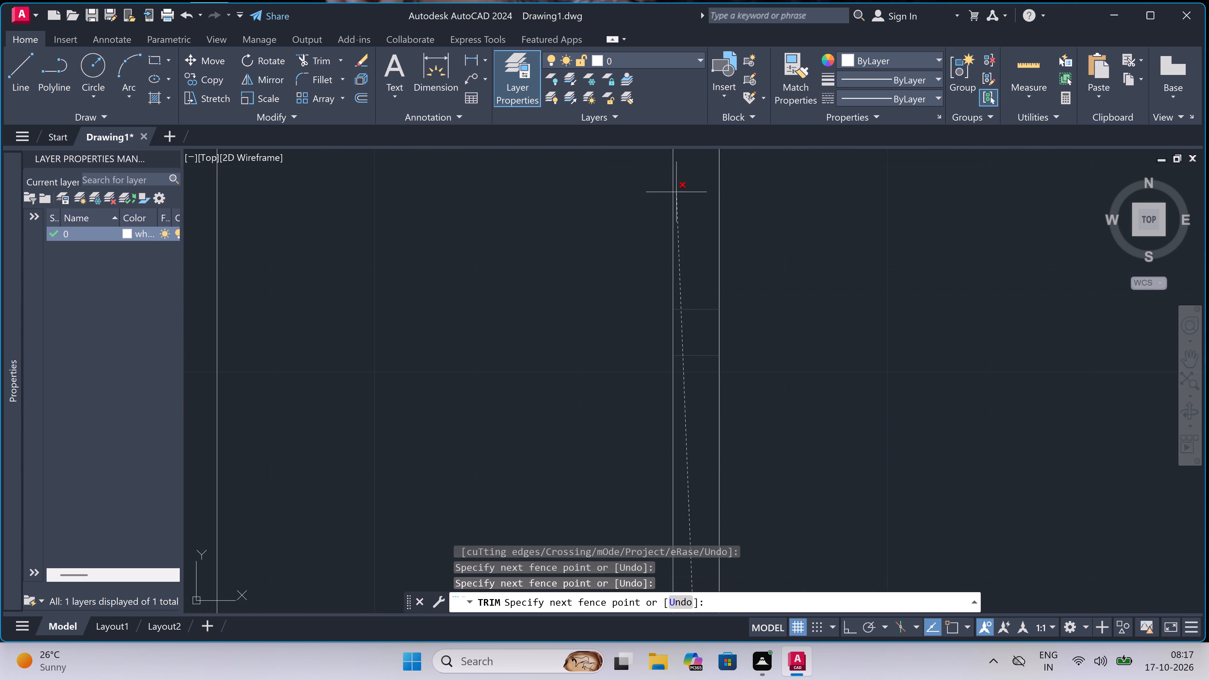
pyautogui.click(699, 193)
# Trim the horizontal cross lines inside the right partition at its top corner and where the lower-right horizontal wall meets it.
pyautogui.scroll(-7, 685, 232)
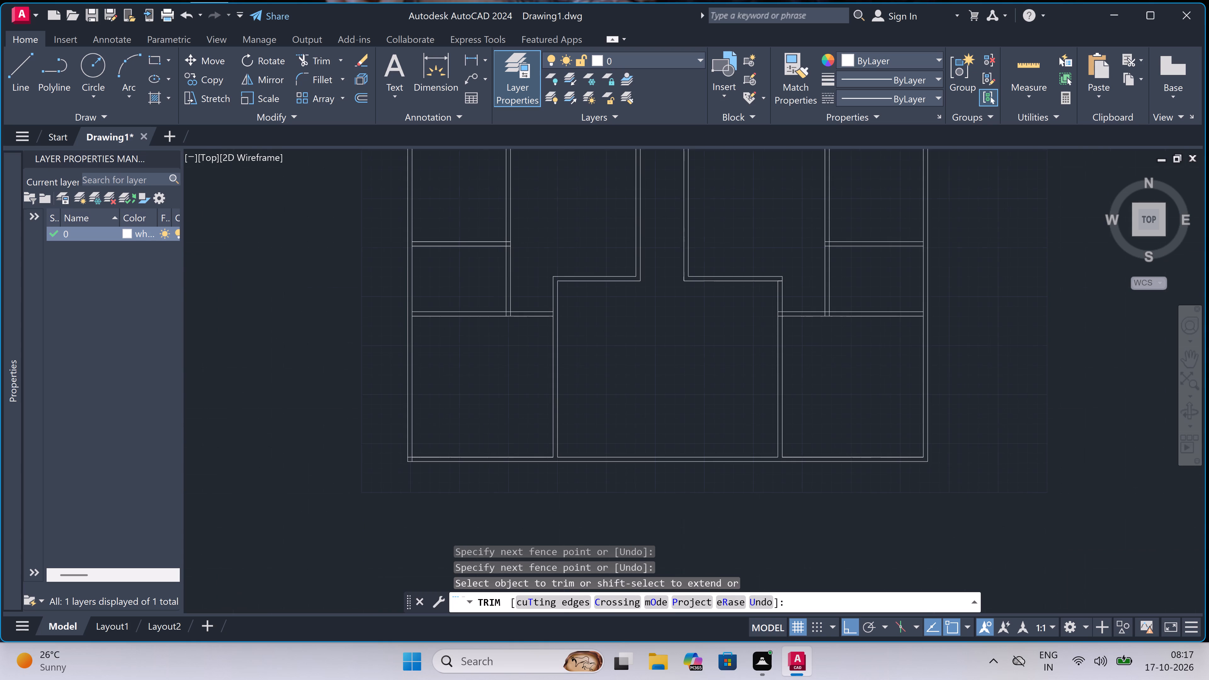
pyautogui.scroll(3, 793, 317)
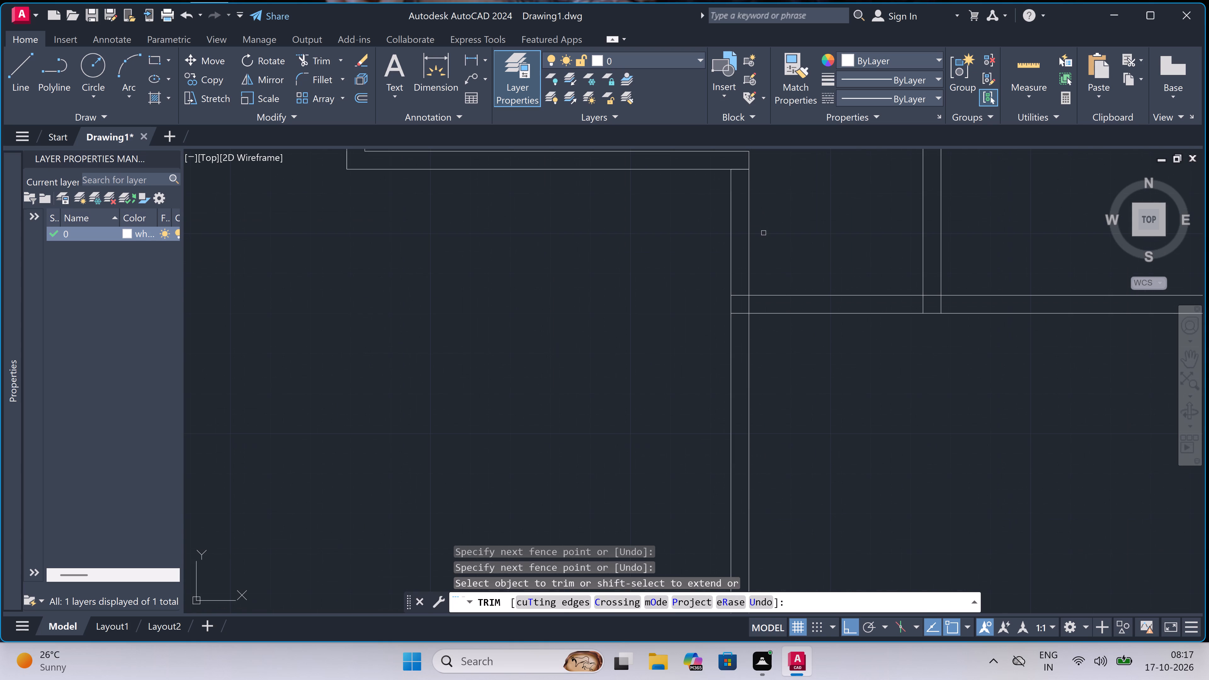
pyautogui.click(738, 158)
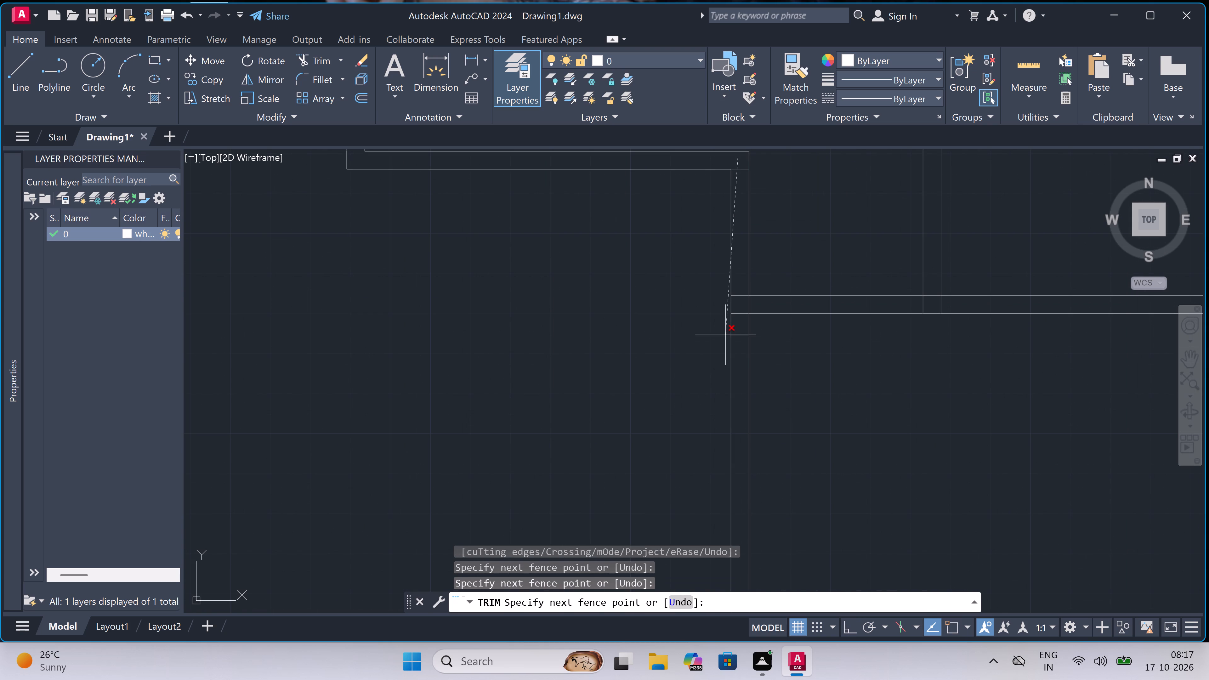
pyautogui.click(735, 348)
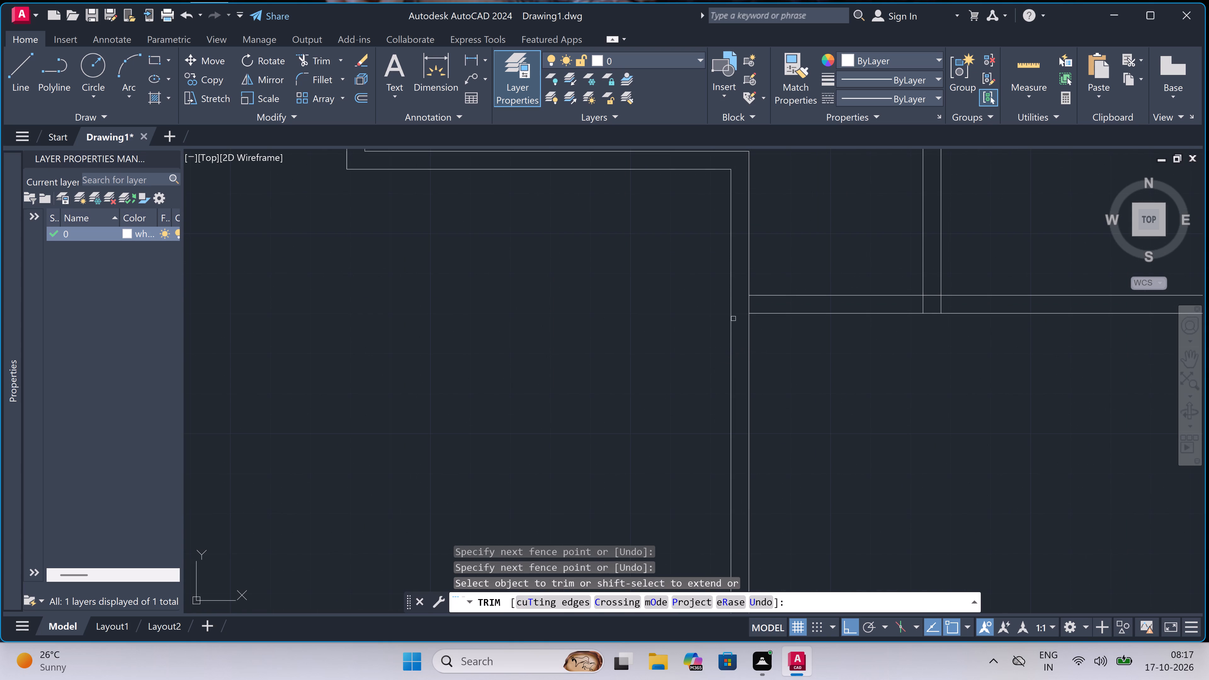
# Trim the short vertical lines inside the lower-right horizontal wall and its upper line between the two lines of the partition above.
pyautogui.click(743, 308)
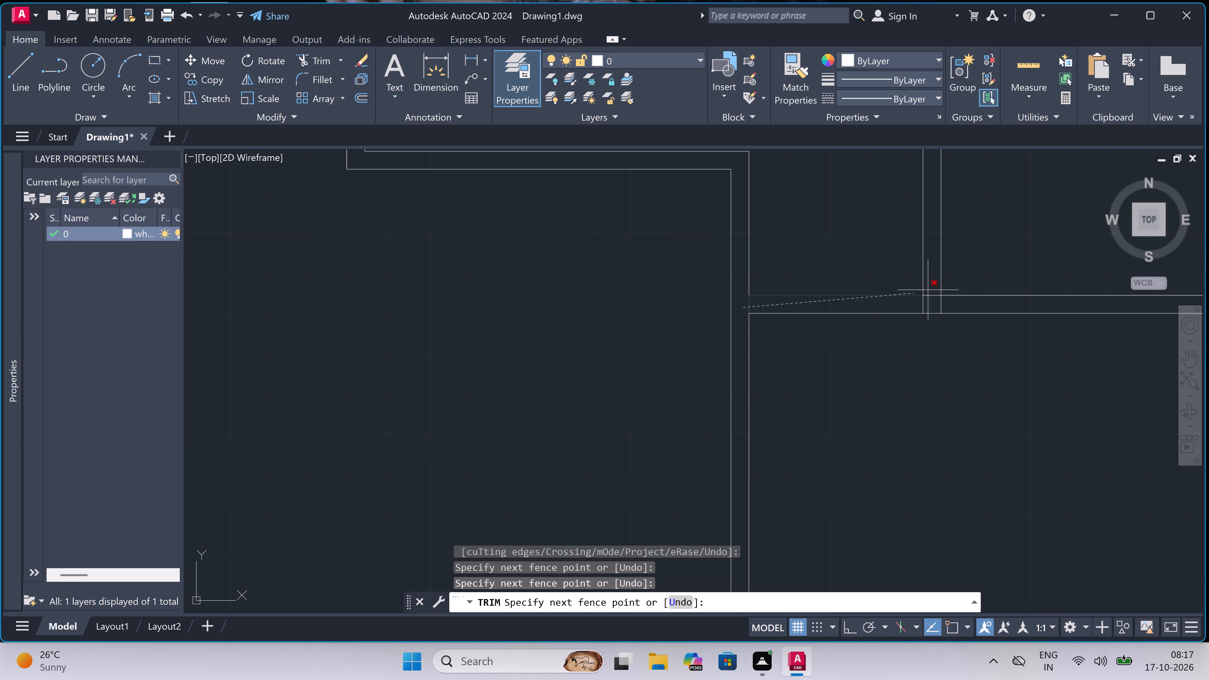
pyautogui.click(963, 302)
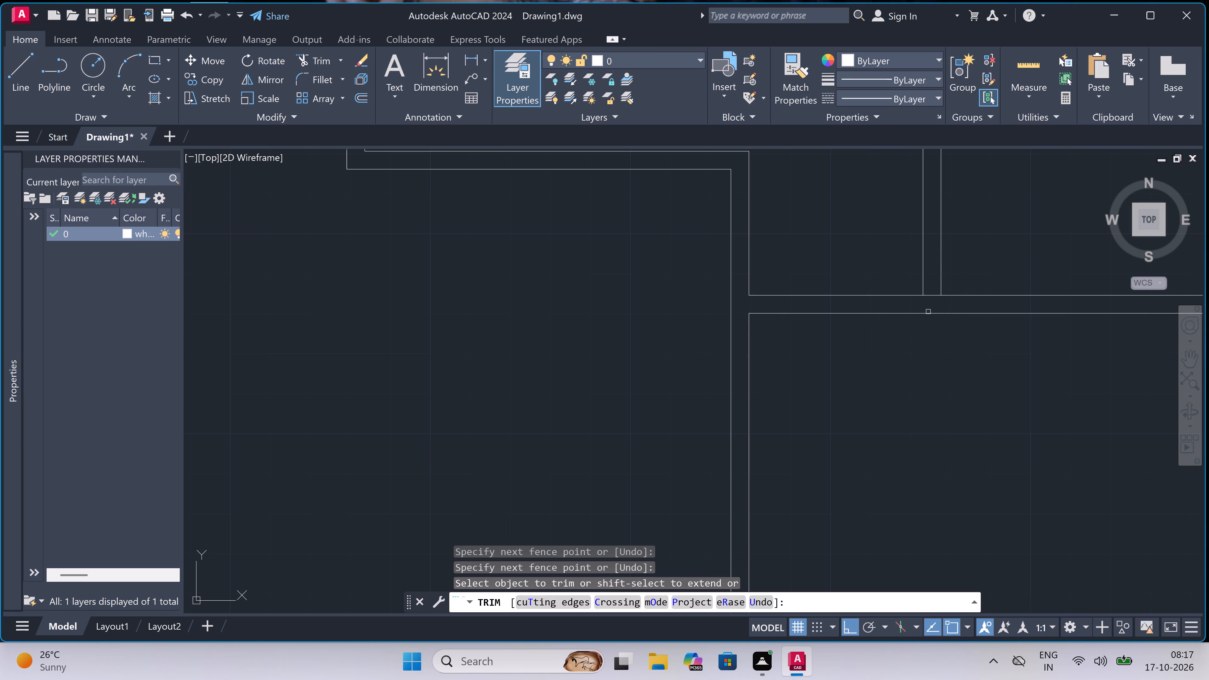
pyautogui.scroll(1, 928, 310)
pyautogui.click(936, 304)
pyautogui.click(932, 271)
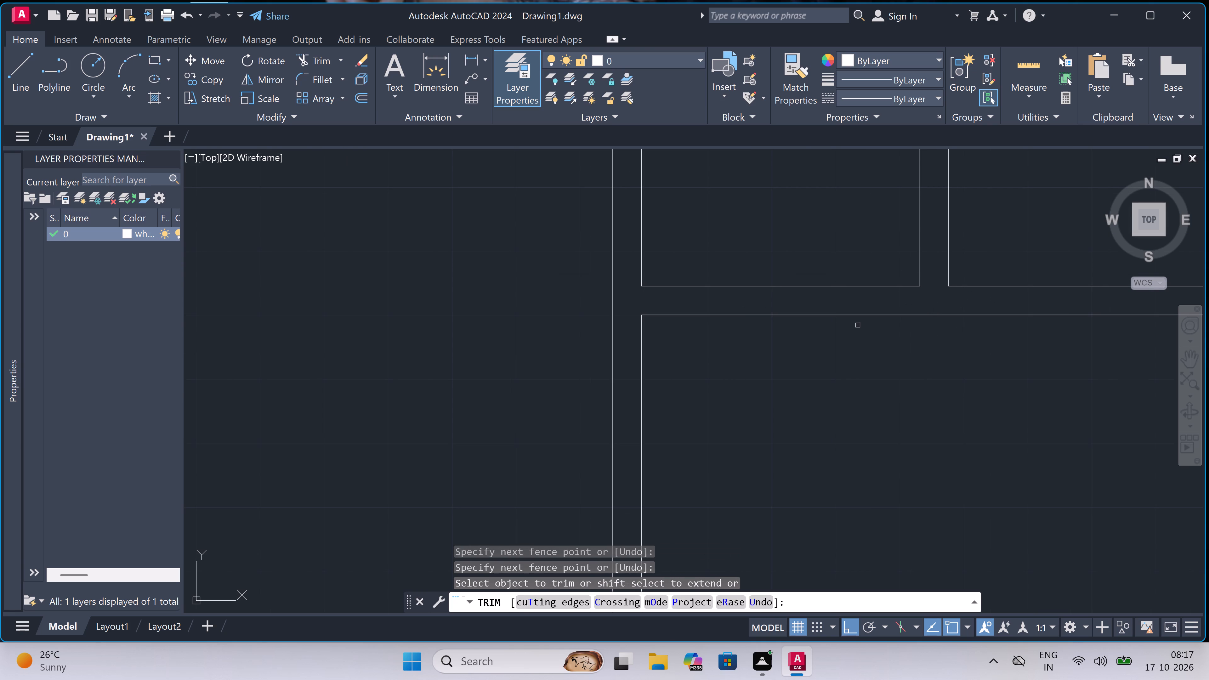
pyautogui.scroll(-4, 837, 333)
pyautogui.scroll(-2, 813, 343)
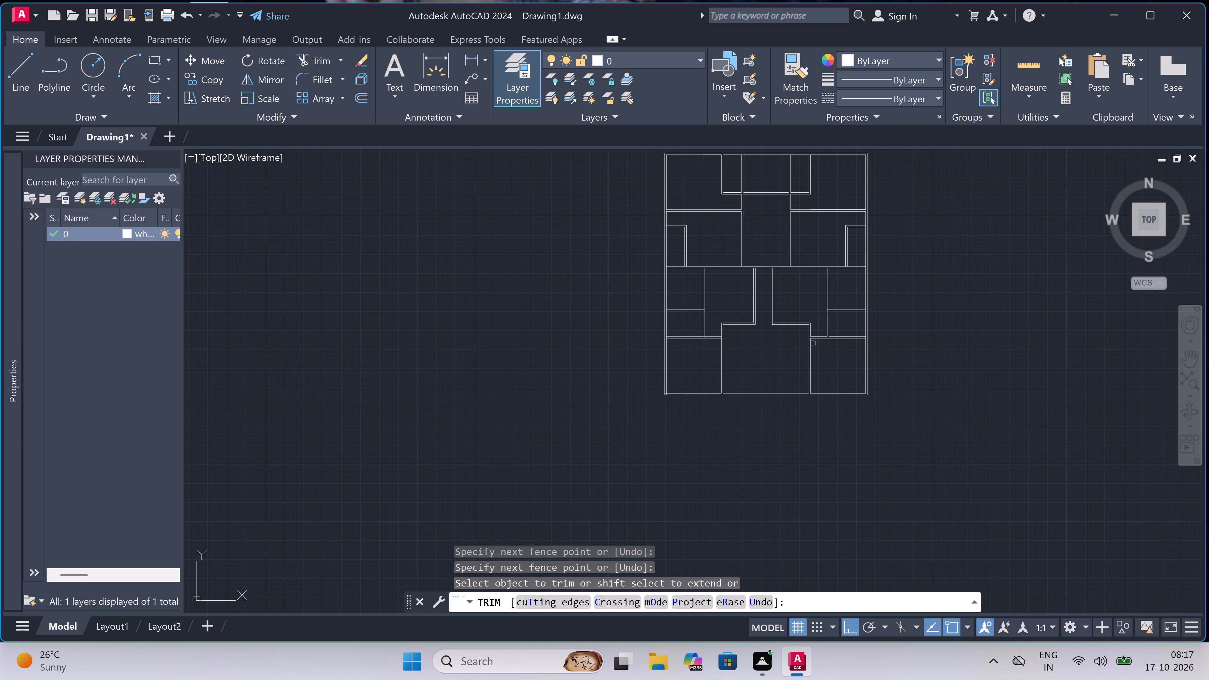
# Trim the short vertical lines inside the lower-left horizontal wall and its upper line between the two lines of the partition above.
pyautogui.scroll(3, 717, 326)
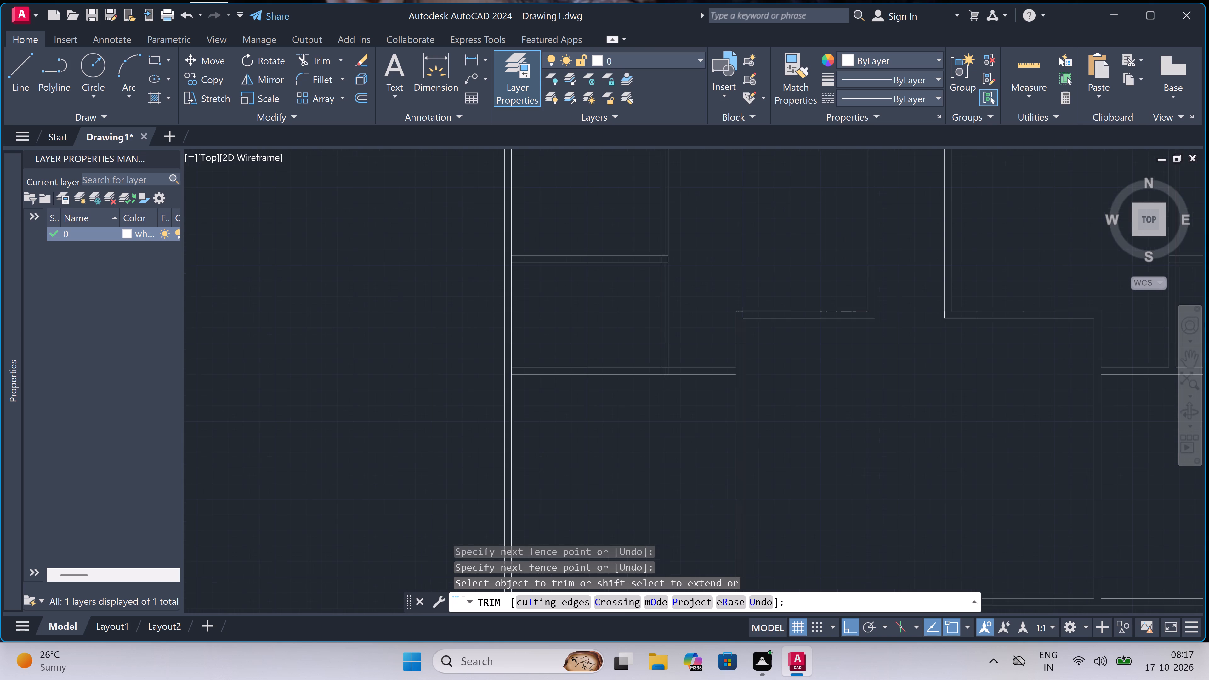
pyautogui.scroll(2, 680, 369)
pyautogui.click(680, 370)
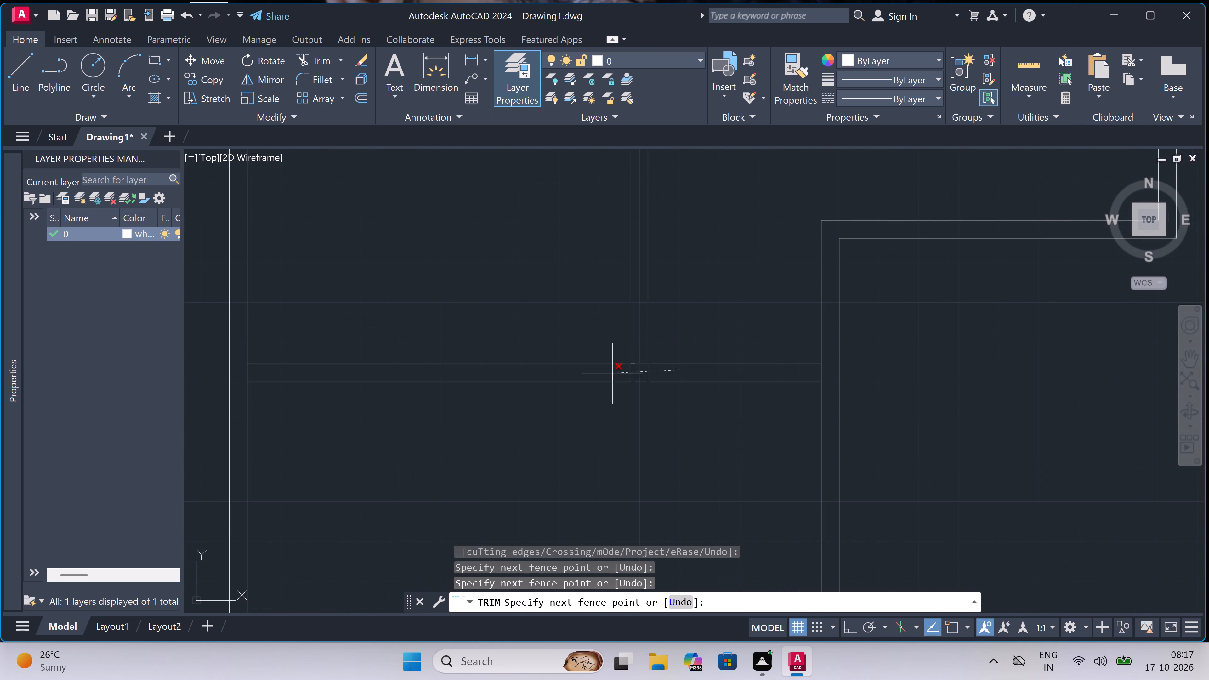
pyautogui.click(612, 373)
pyautogui.click(641, 369)
pyautogui.click(642, 354)
# Trim the cross lines inside the left partition where the short horizontal wall meets it, and the partition's inner line across that wall's opening.
pyautogui.scroll(-4, 642, 355)
pyautogui.scroll(3, 639, 307)
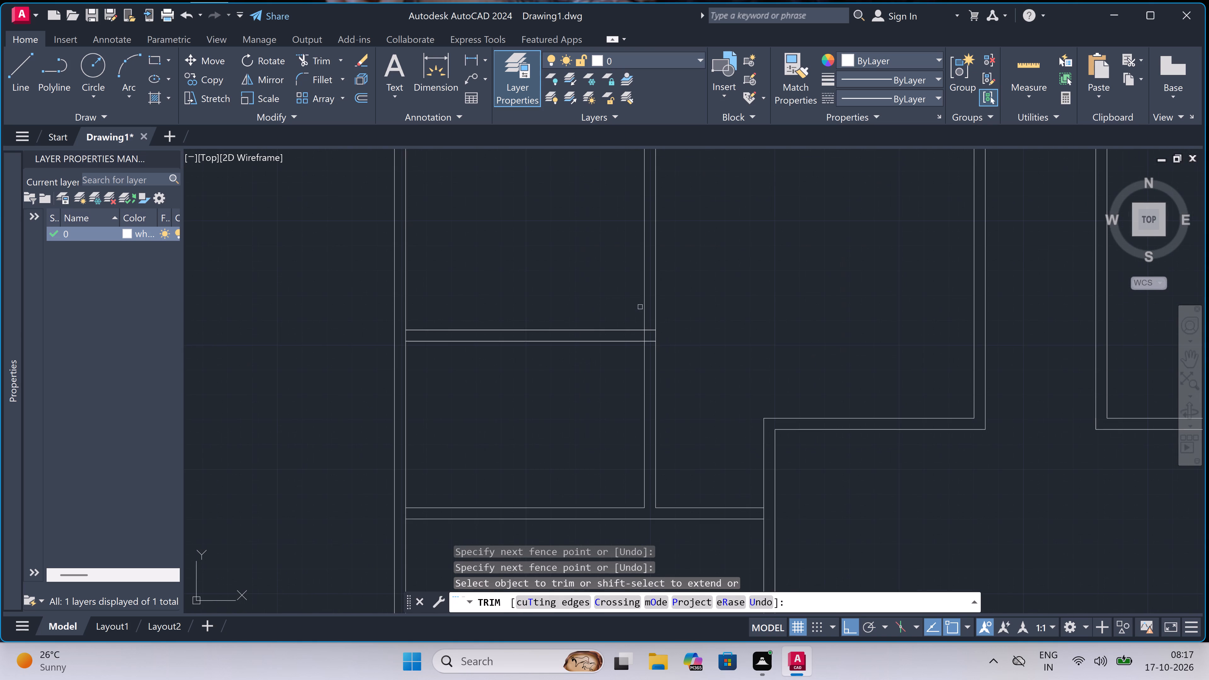
pyautogui.scroll(2, 650, 320)
pyautogui.click(648, 320)
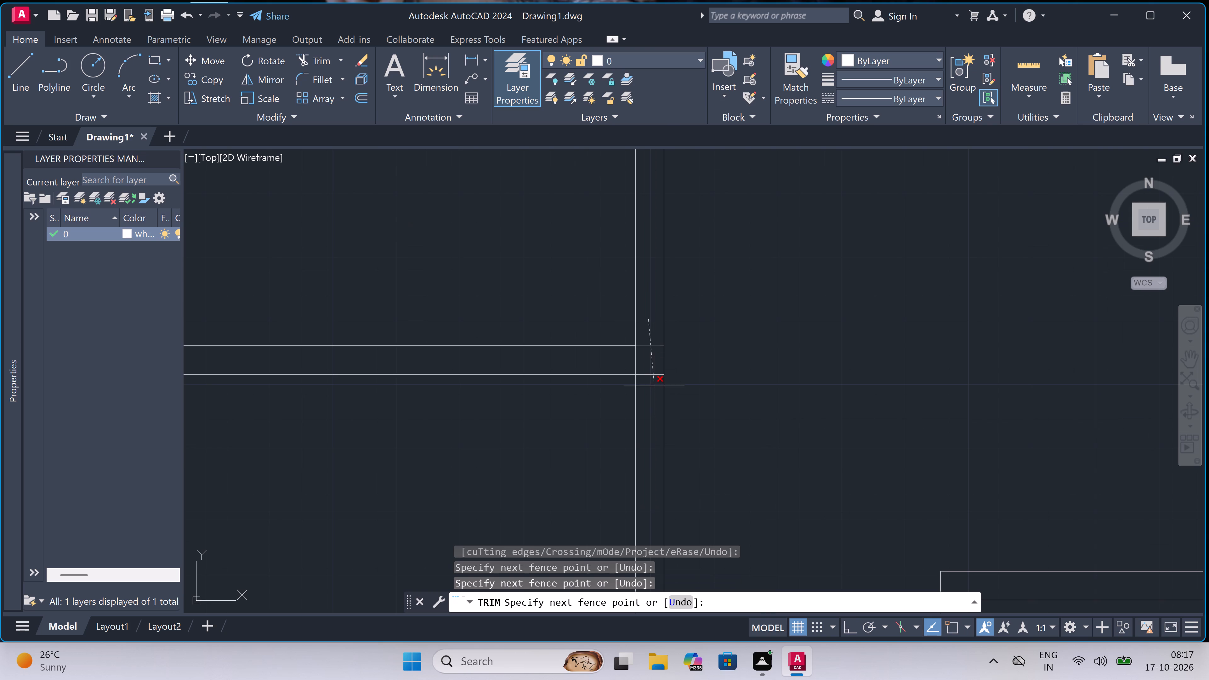
pyautogui.click(654, 388)
pyautogui.click(645, 358)
pyautogui.click(626, 360)
pyautogui.scroll(-4, 626, 360)
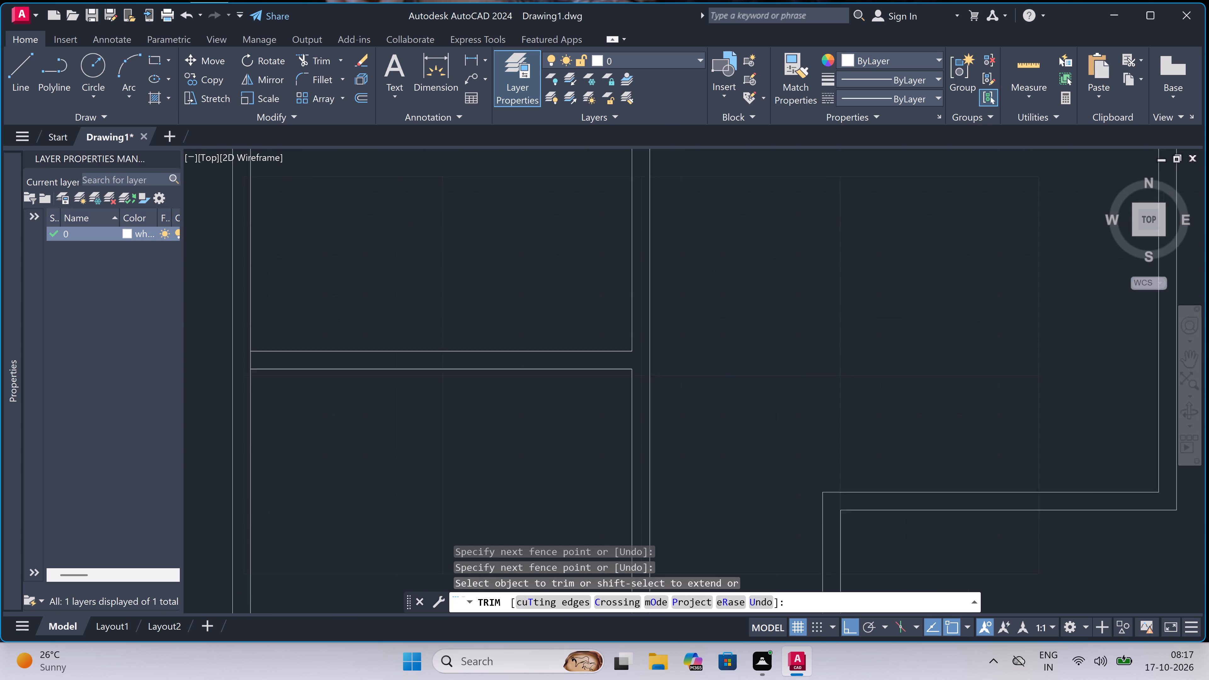
pyautogui.scroll(-2, 625, 361)
pyautogui.scroll(1, 640, 352)
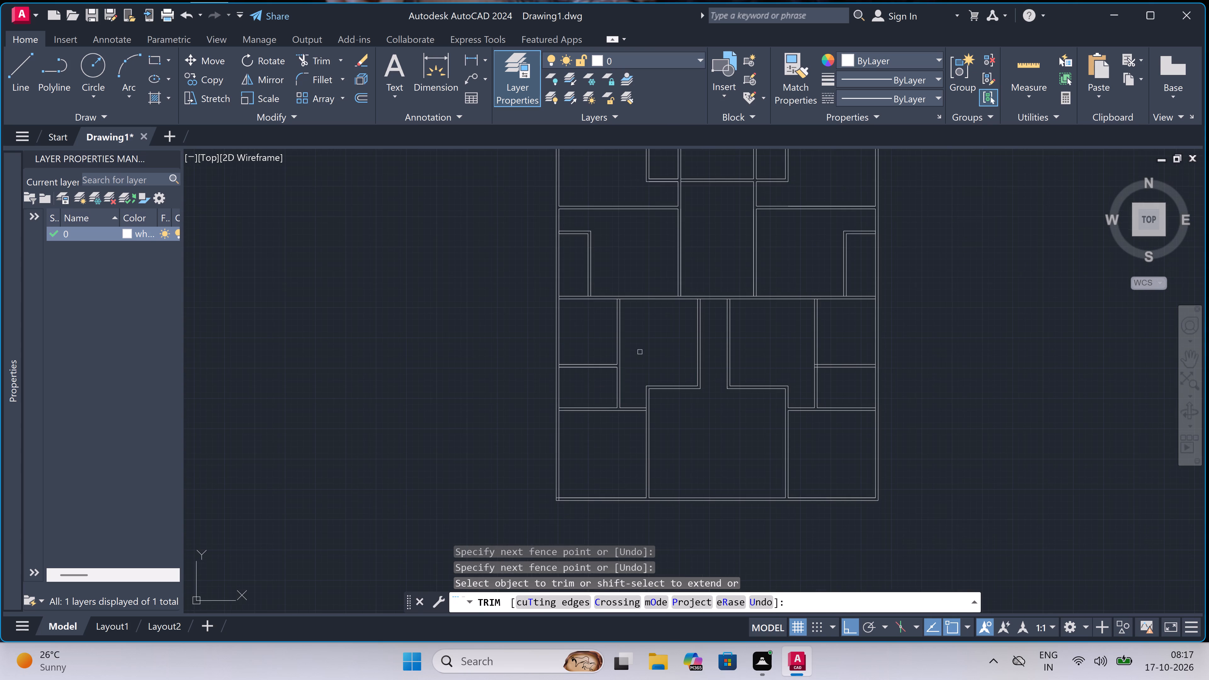
pyautogui.press('Escape')
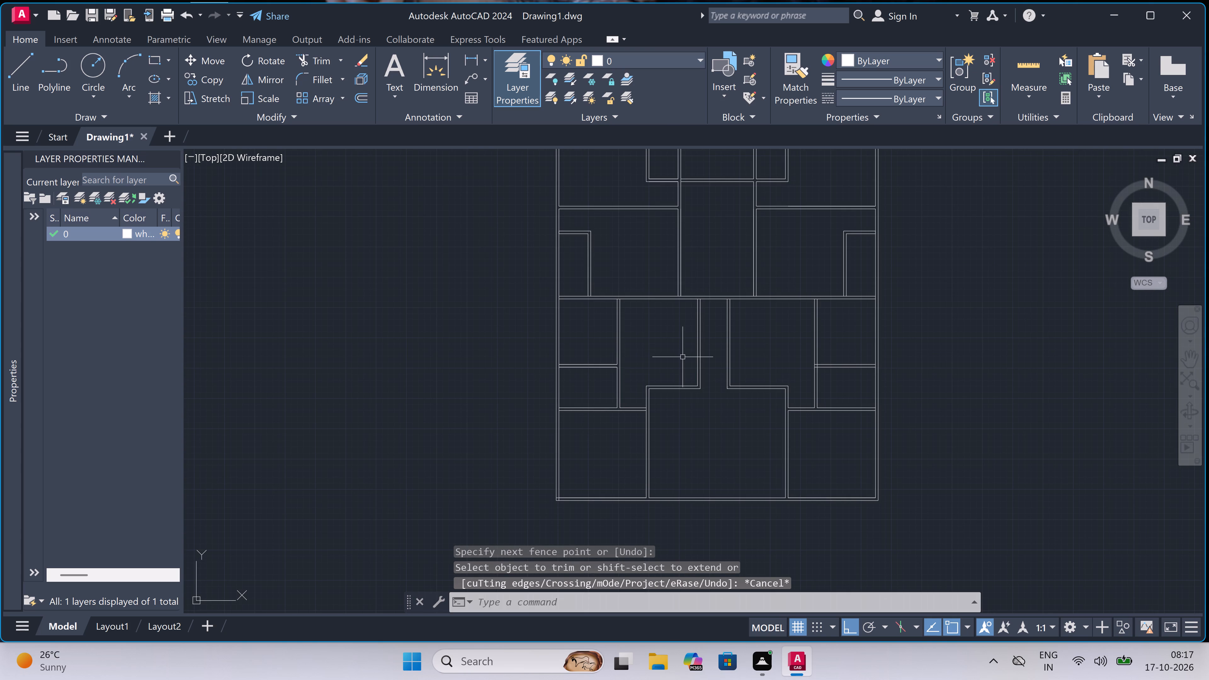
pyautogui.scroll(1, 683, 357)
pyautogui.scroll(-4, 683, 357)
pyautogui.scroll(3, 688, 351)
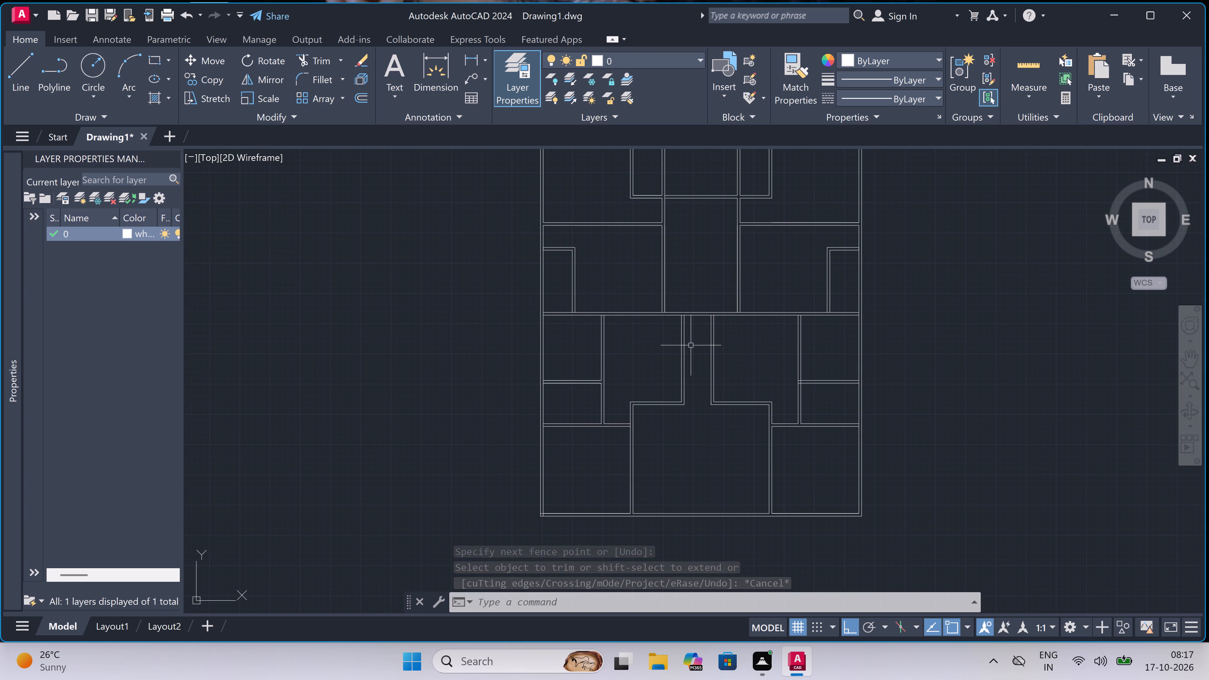
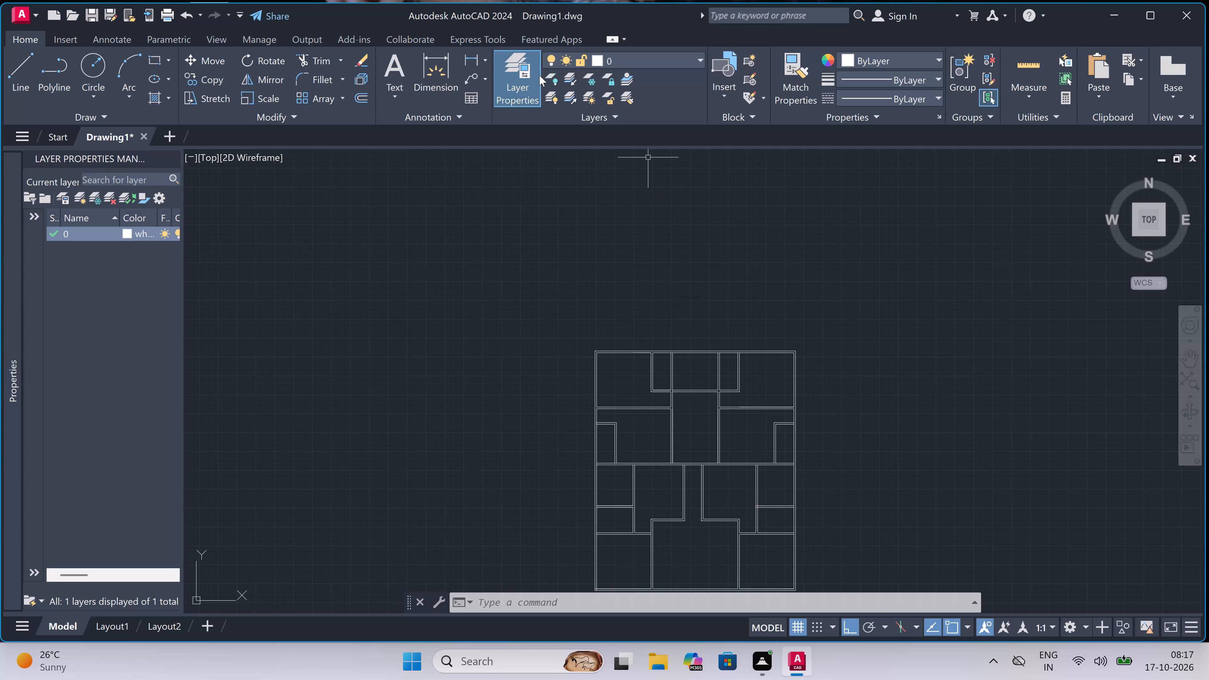
# Create a new layer named line1 and give it index color 31.
pyautogui.doubleClick(533, 77)
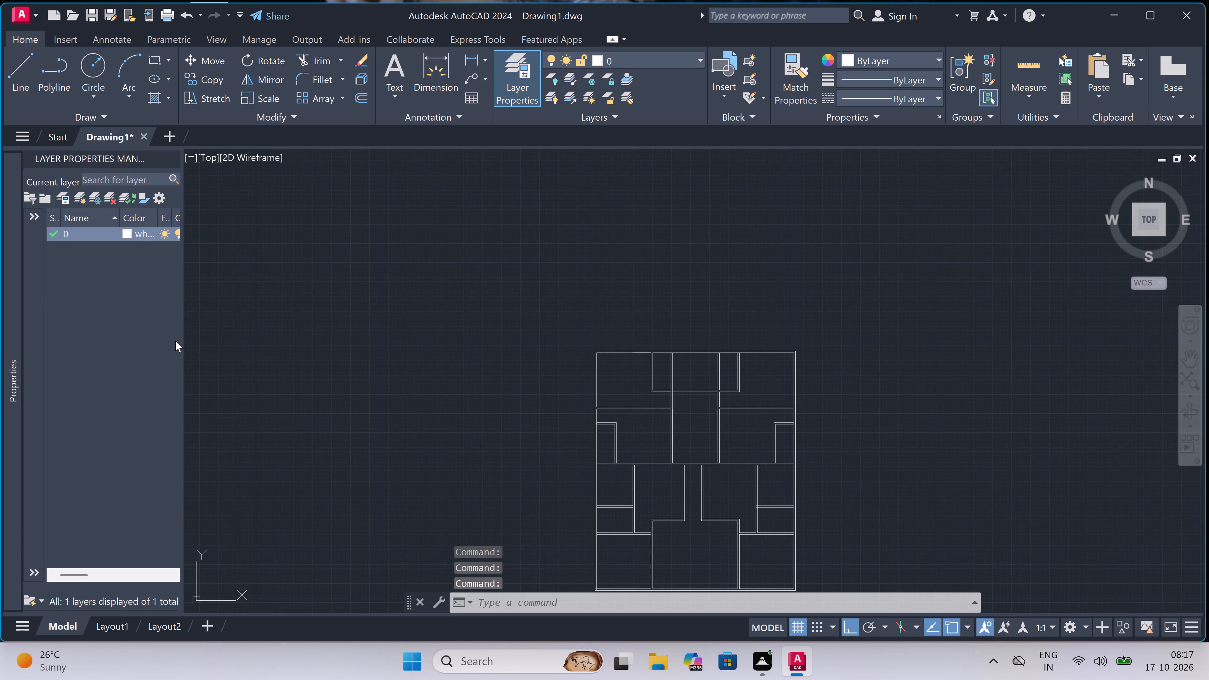
pyautogui.rightClick(168, 343)
pyautogui.rightClick(168, 343)
pyautogui.click(263, 313)
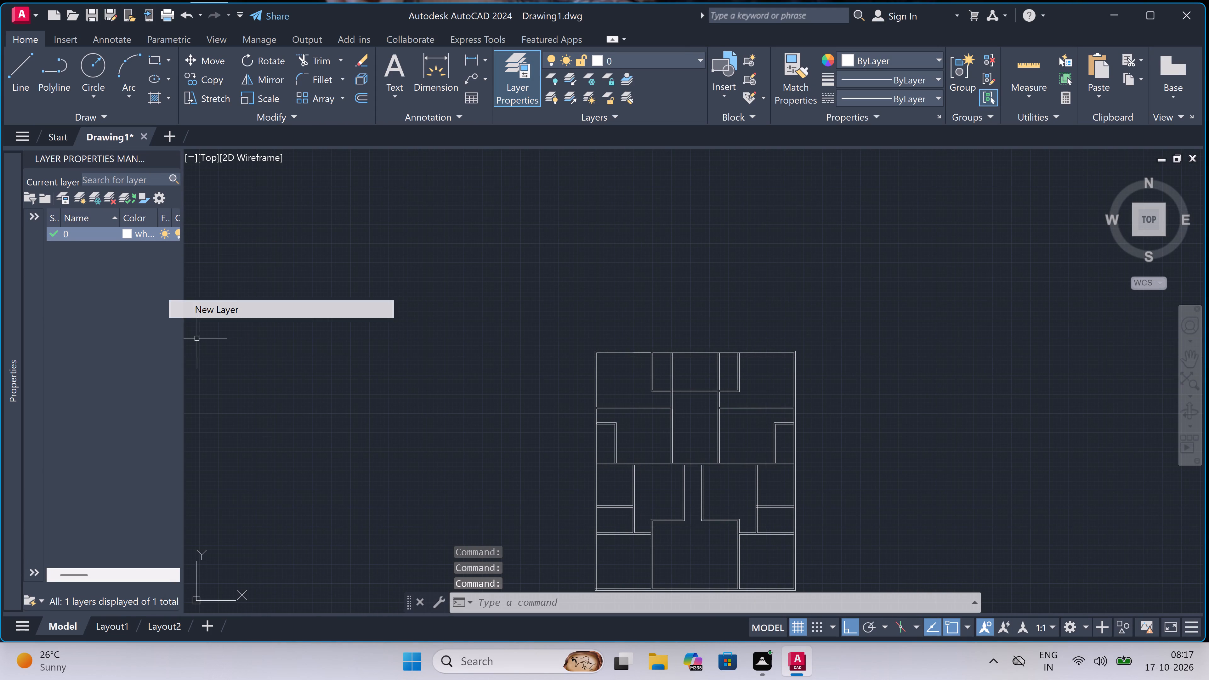
pyautogui.press('BackSpace')
pyautogui.write('line1')
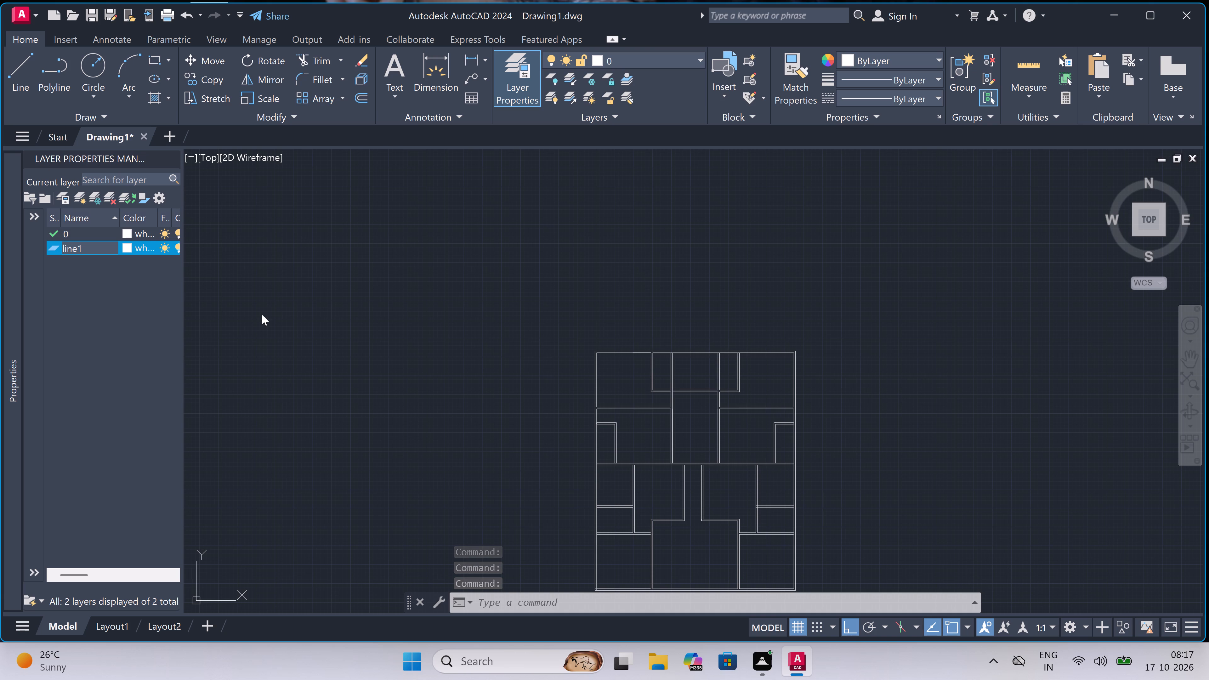
pyautogui.click(125, 250)
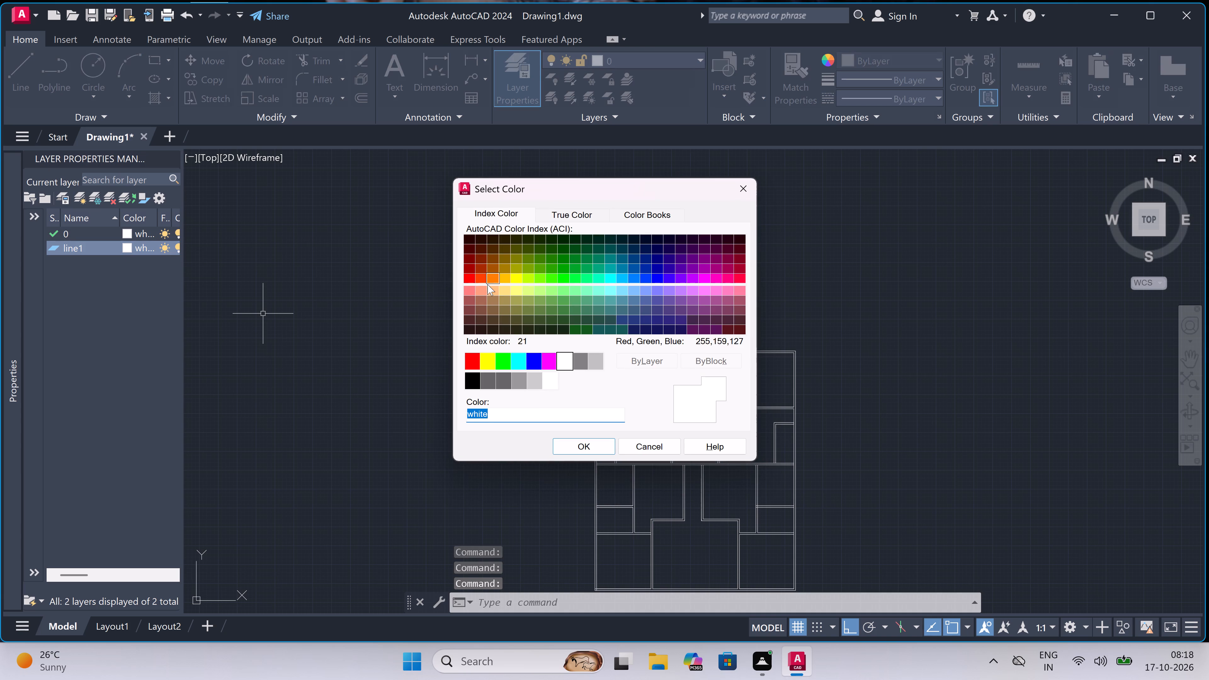
pyautogui.click(494, 286)
pyautogui.click(579, 443)
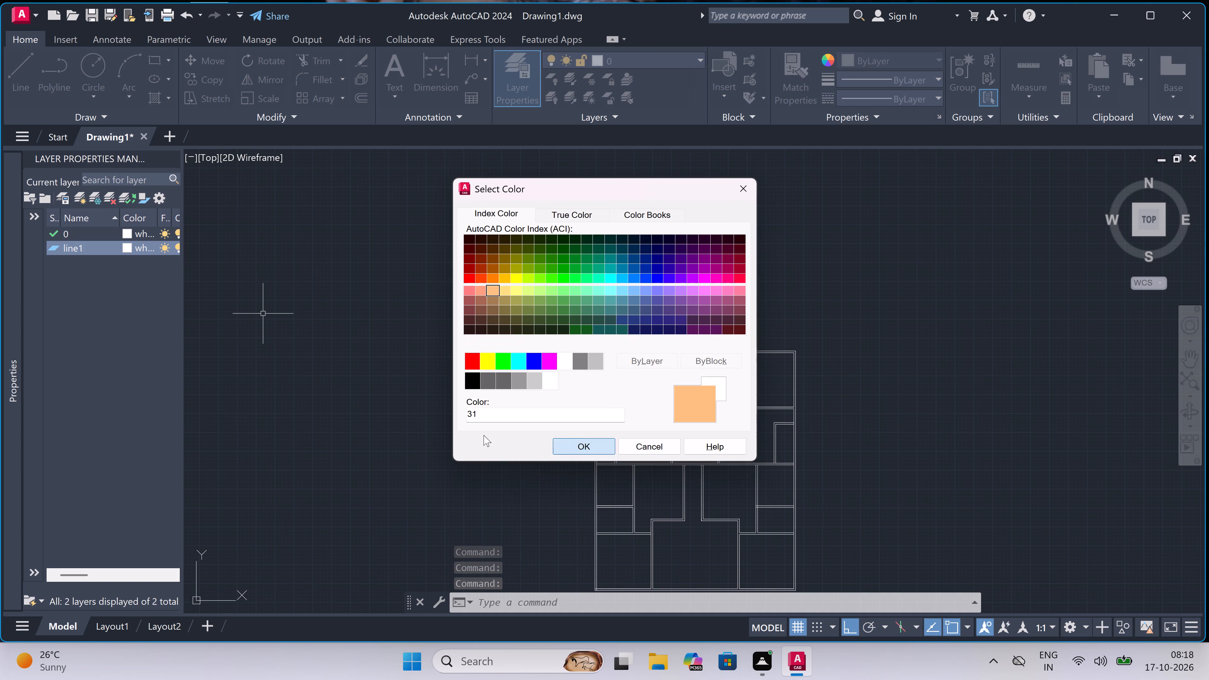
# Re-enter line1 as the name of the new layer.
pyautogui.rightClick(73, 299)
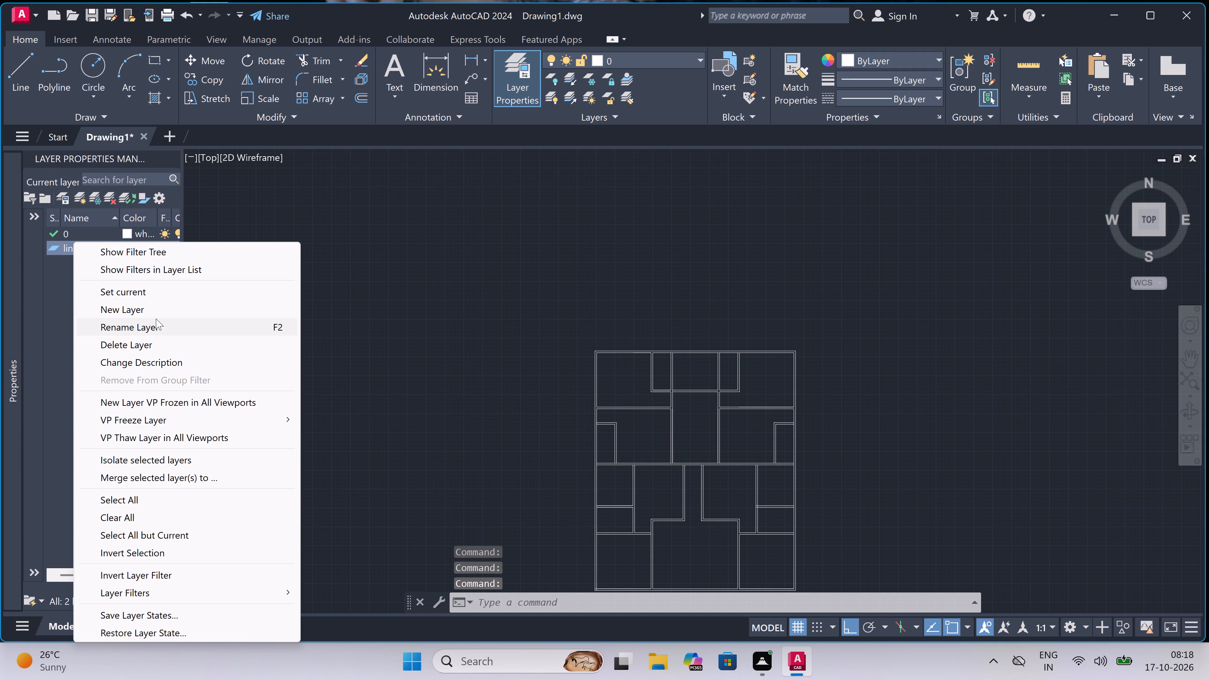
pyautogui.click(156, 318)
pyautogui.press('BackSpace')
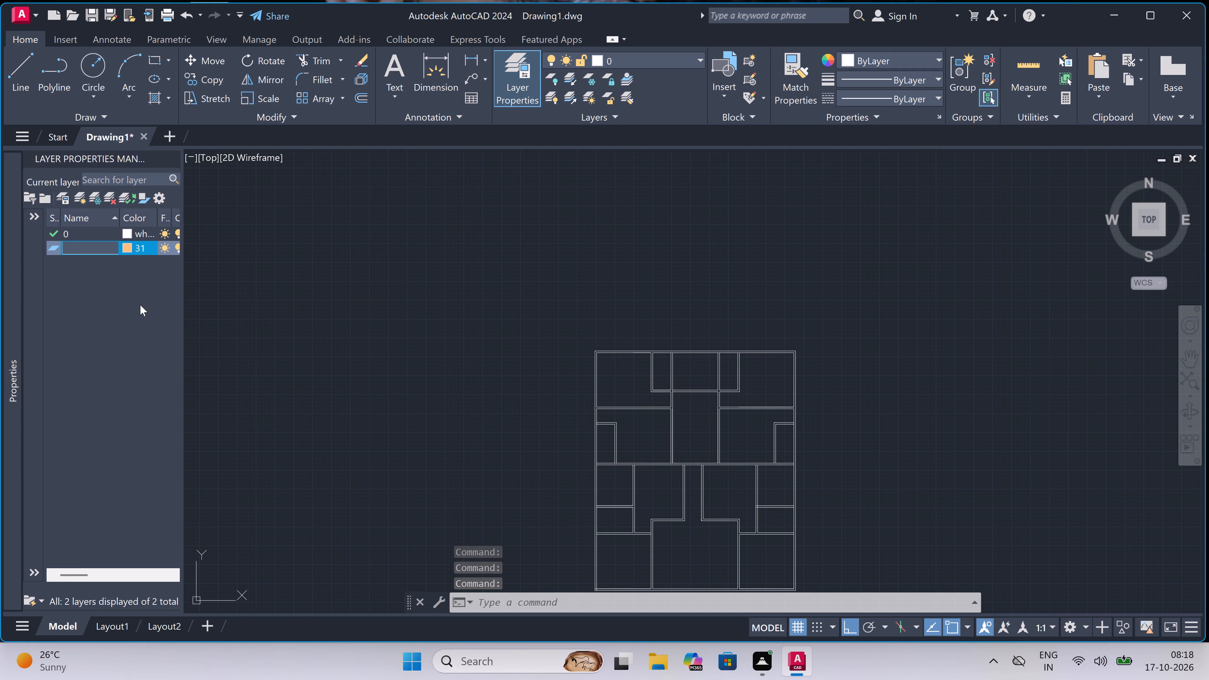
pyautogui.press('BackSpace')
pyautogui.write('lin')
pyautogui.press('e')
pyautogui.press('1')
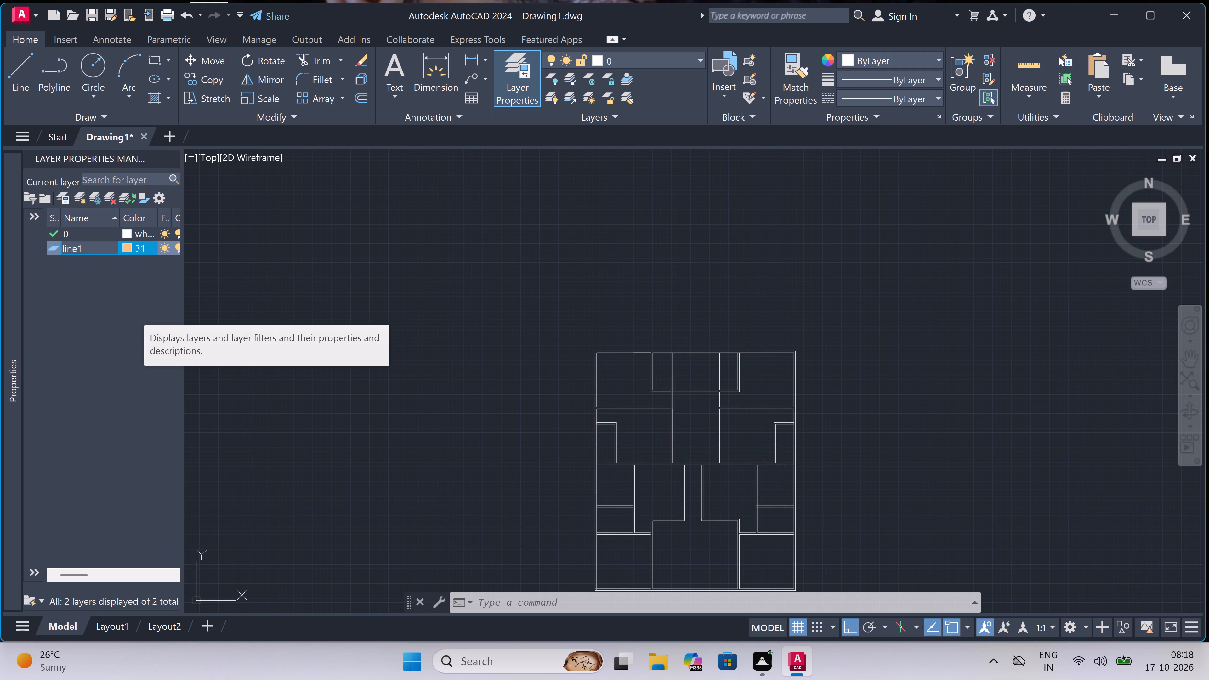
# Set the line1 layer's color to the light red index color 11.
pyautogui.click(126, 243)
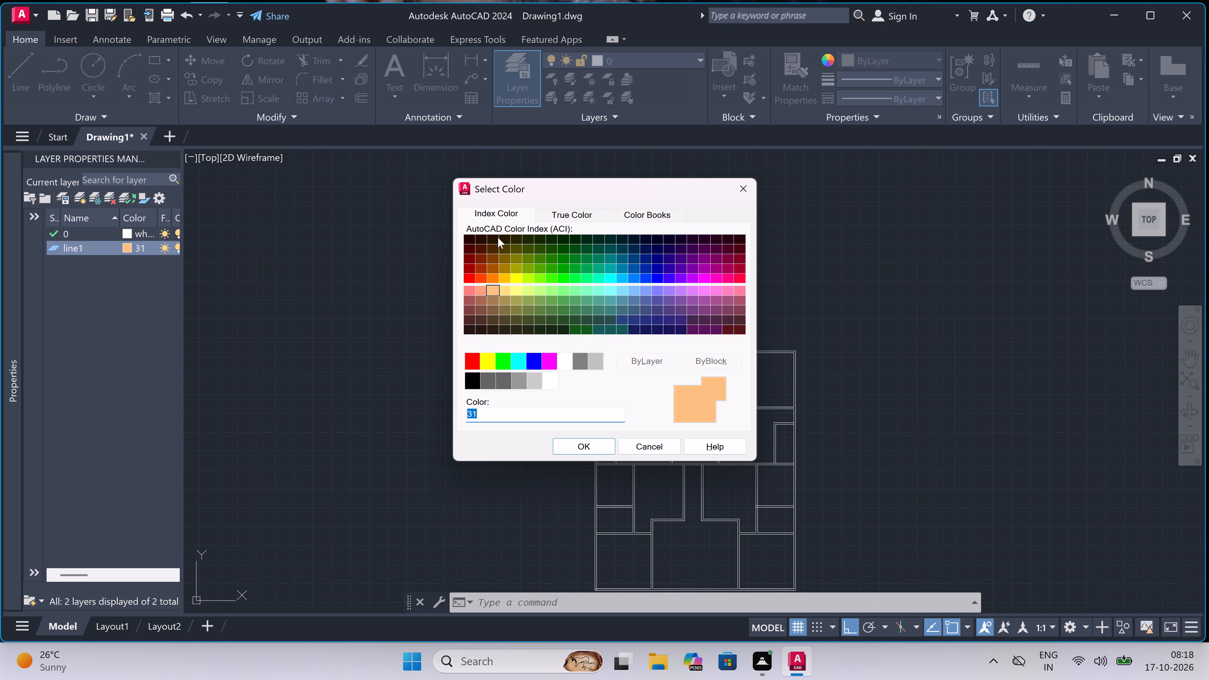
pyautogui.click(484, 287)
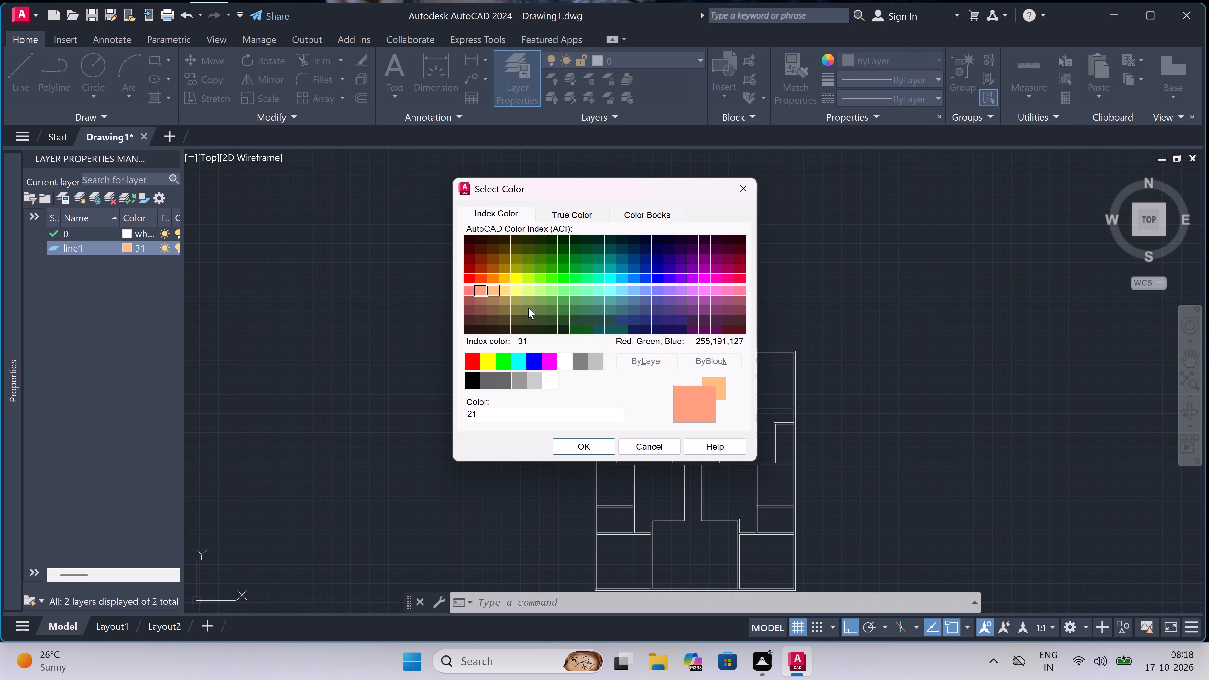
pyautogui.click(507, 289)
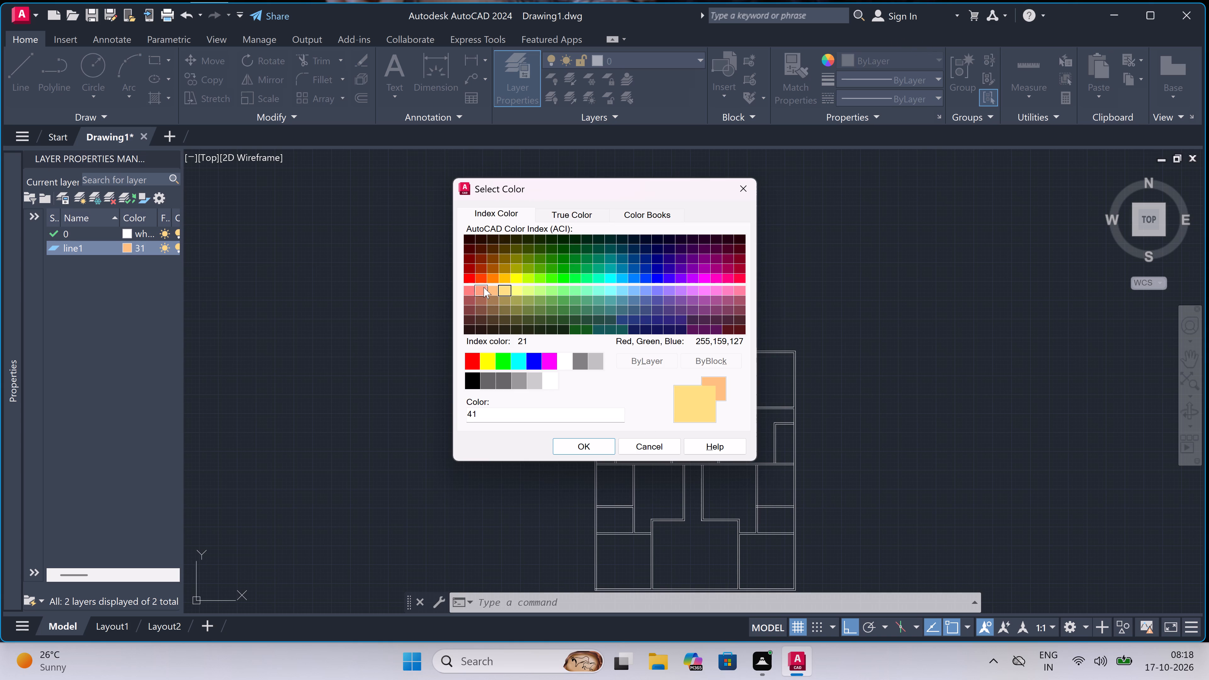
pyautogui.click(482, 288)
pyautogui.click(468, 287)
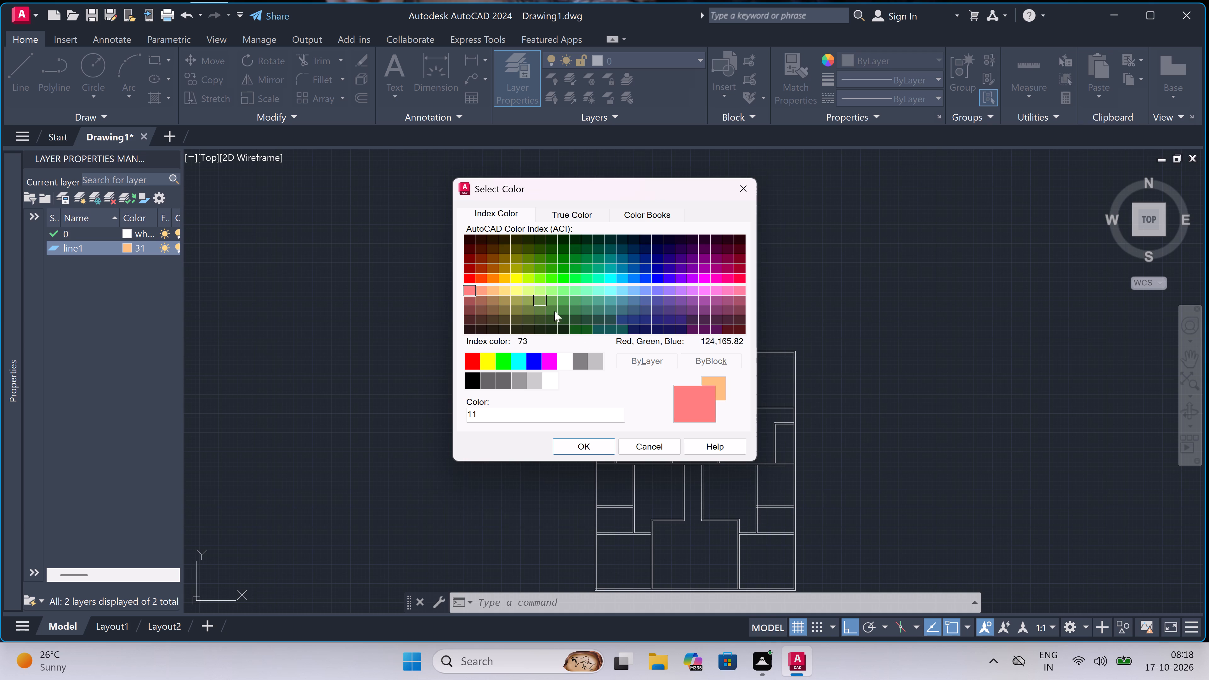
pyautogui.click(581, 448)
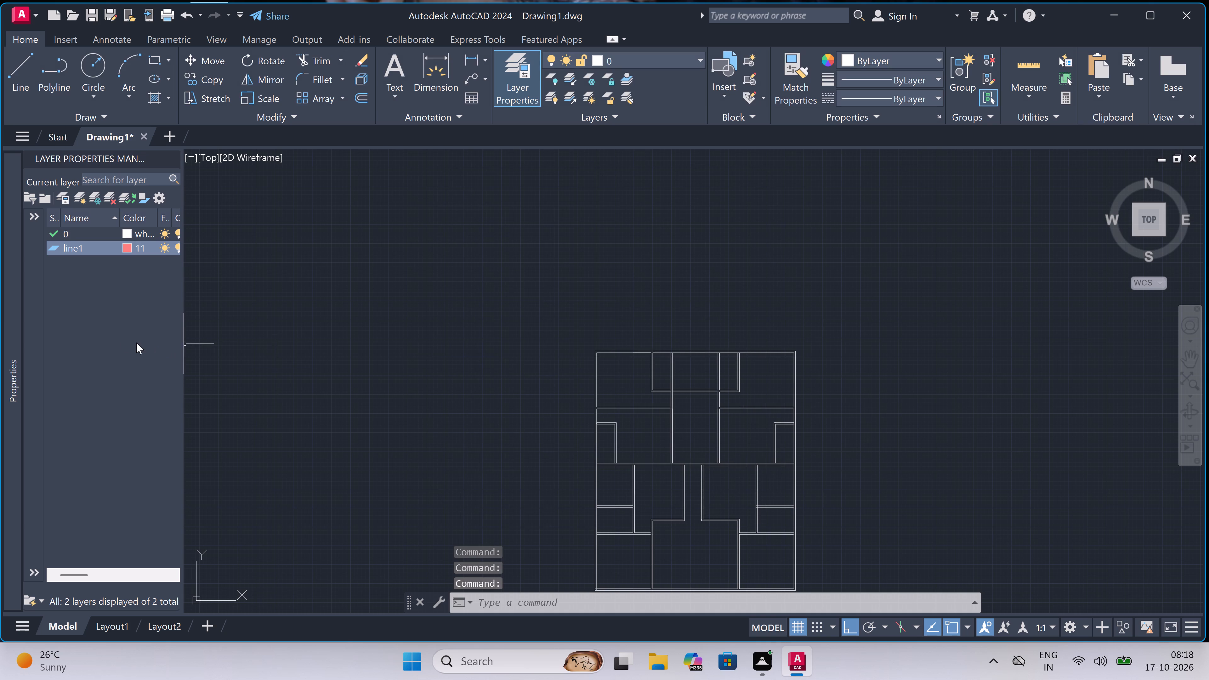
# Create a new layer named line2 and give it the light blue index color 161.
pyautogui.rightClick(122, 341)
pyautogui.click(192, 314)
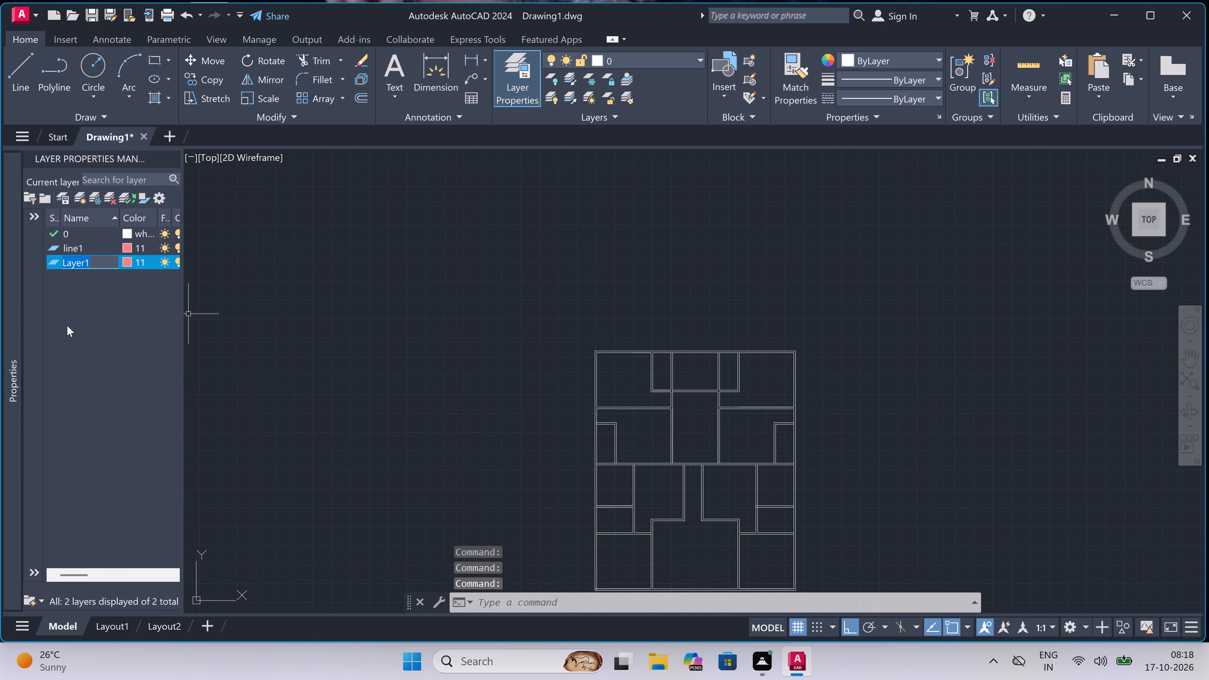
pyautogui.press('BackSpace')
pyautogui.press('BackSpace')
pyautogui.write('line')
pyautogui.press('2')
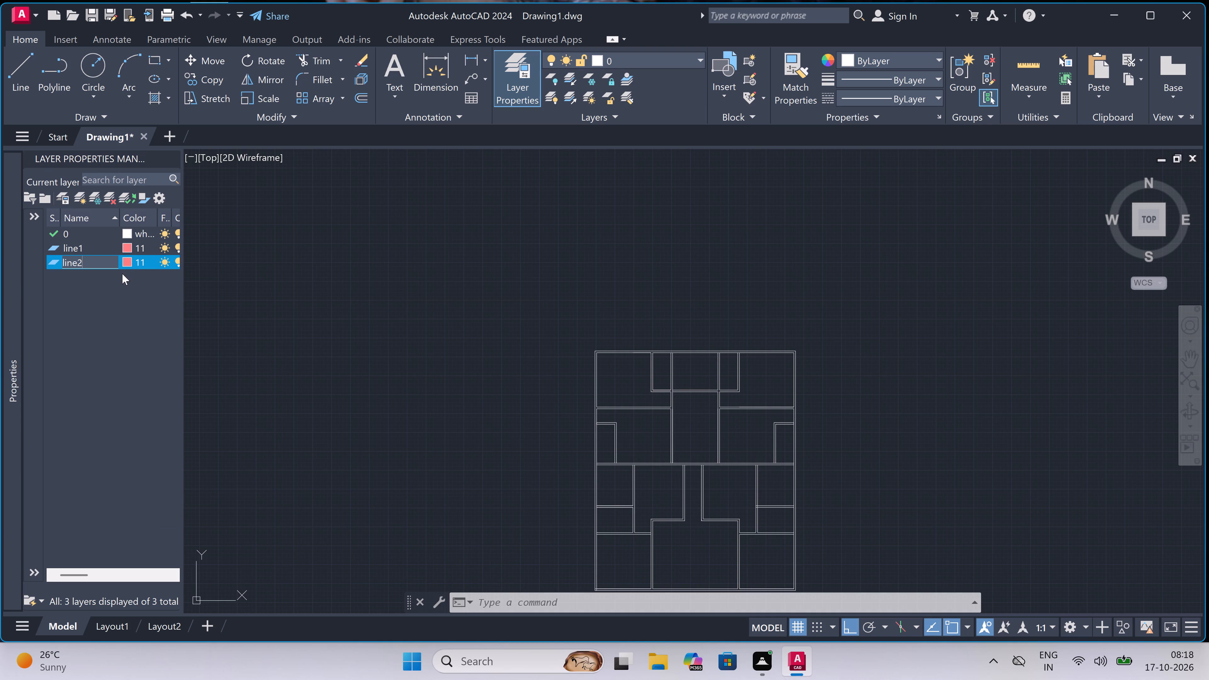
pyautogui.click(127, 260)
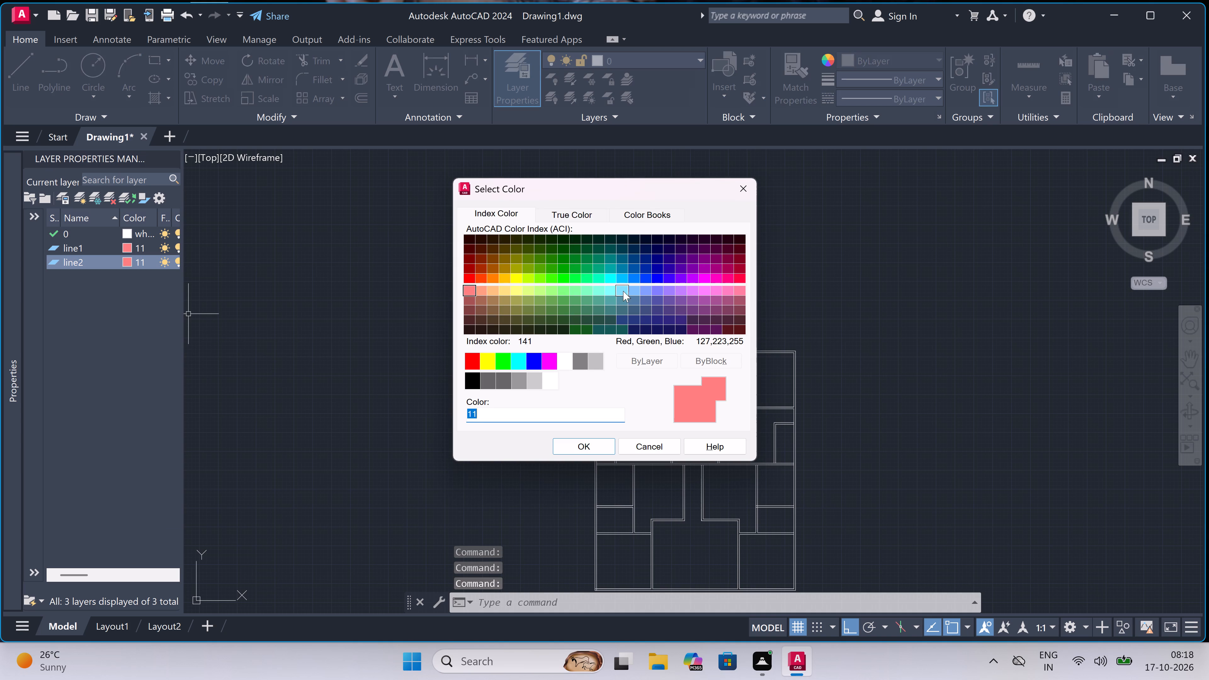
pyautogui.click(649, 291)
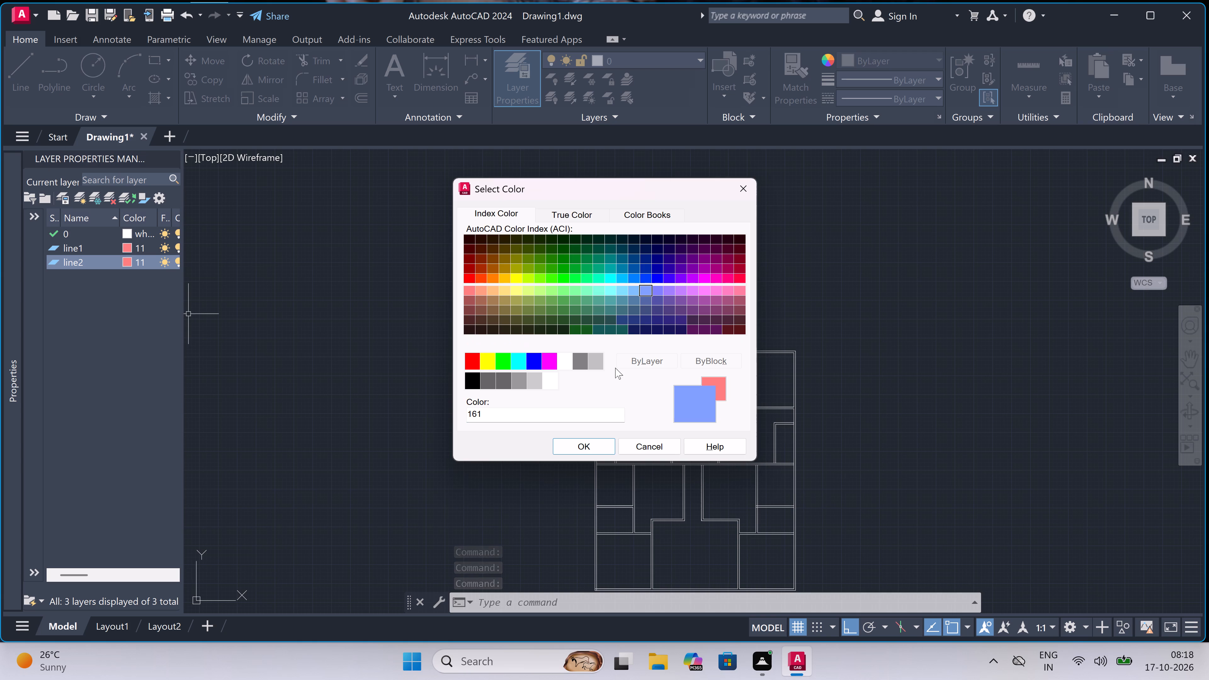
pyautogui.click(593, 440)
# Create a new layer named line3 and give it the purple index color 181.
pyautogui.rightClick(139, 368)
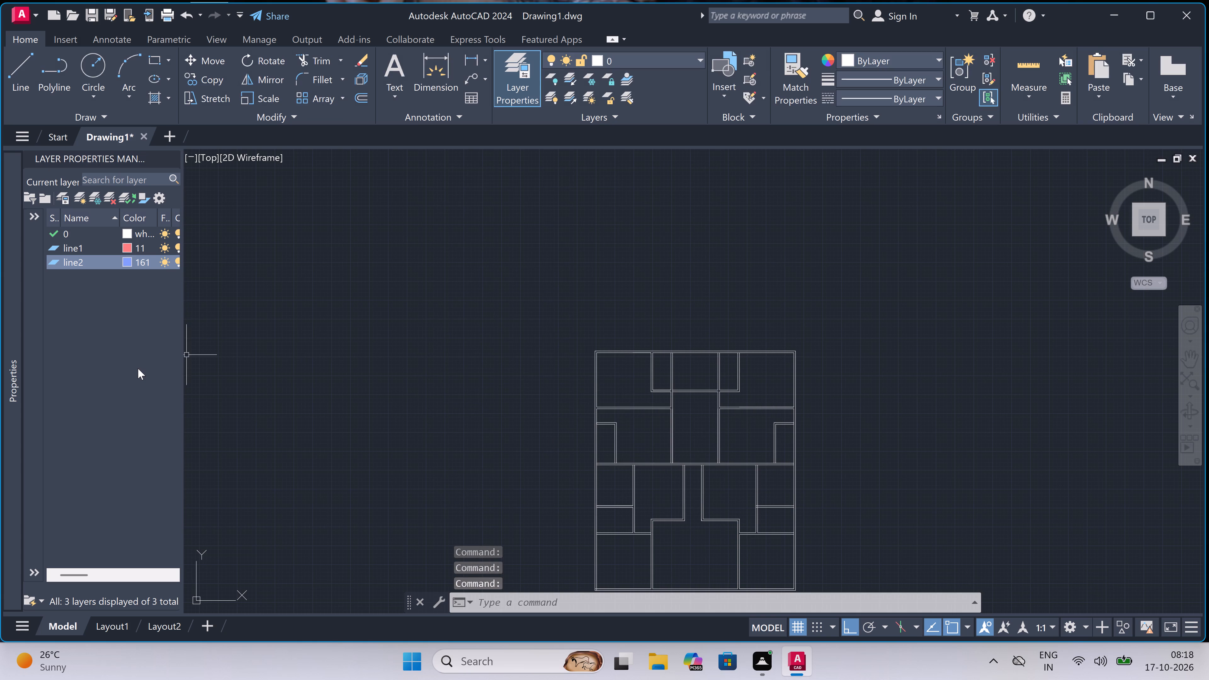
pyautogui.click(219, 314)
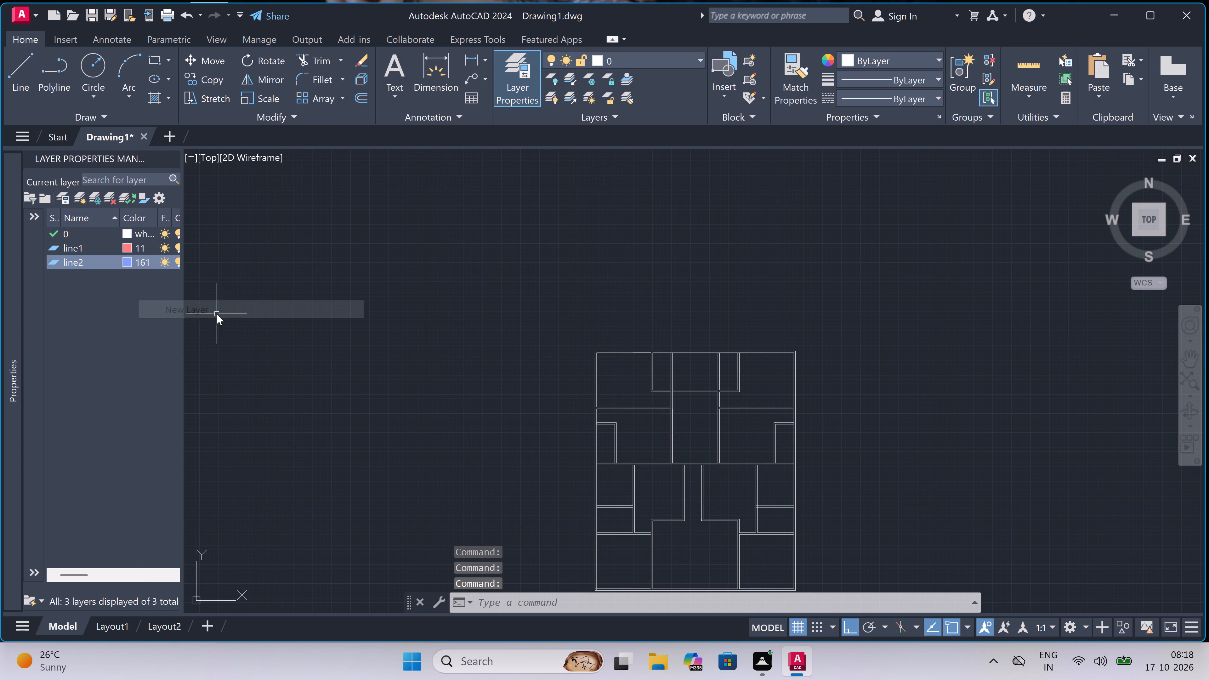
pyautogui.press('BackSpace')
pyautogui.press('BackSpace')
pyautogui.write('line3')
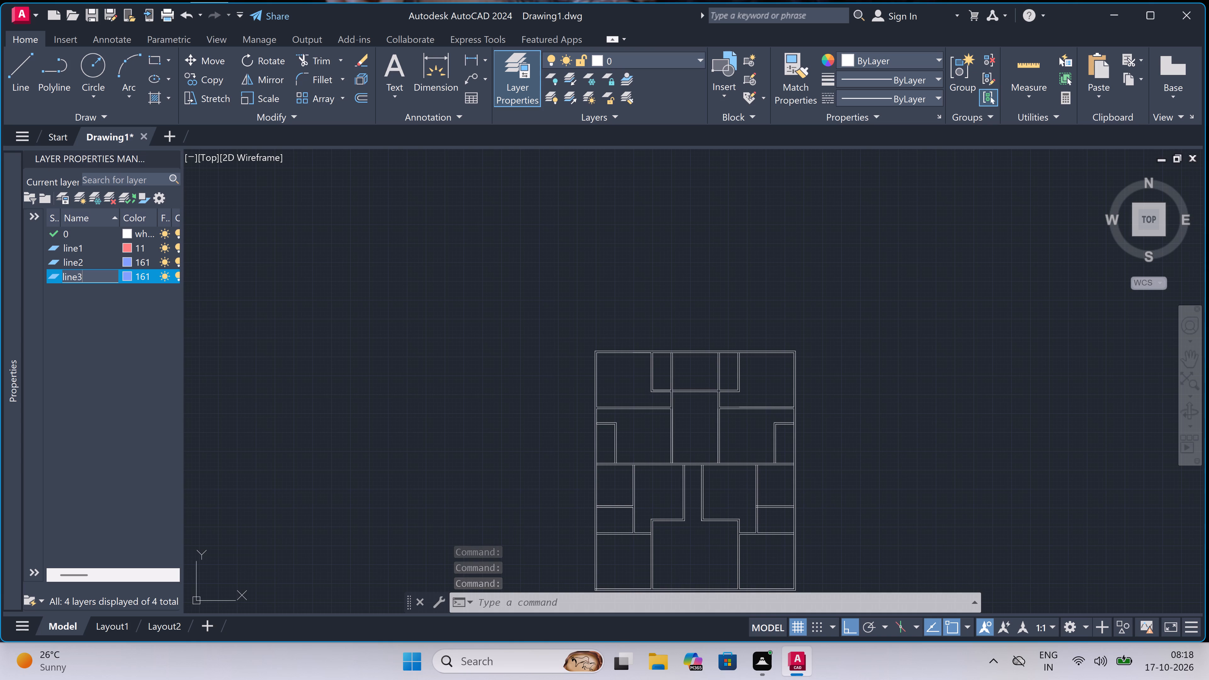
pyautogui.click(127, 277)
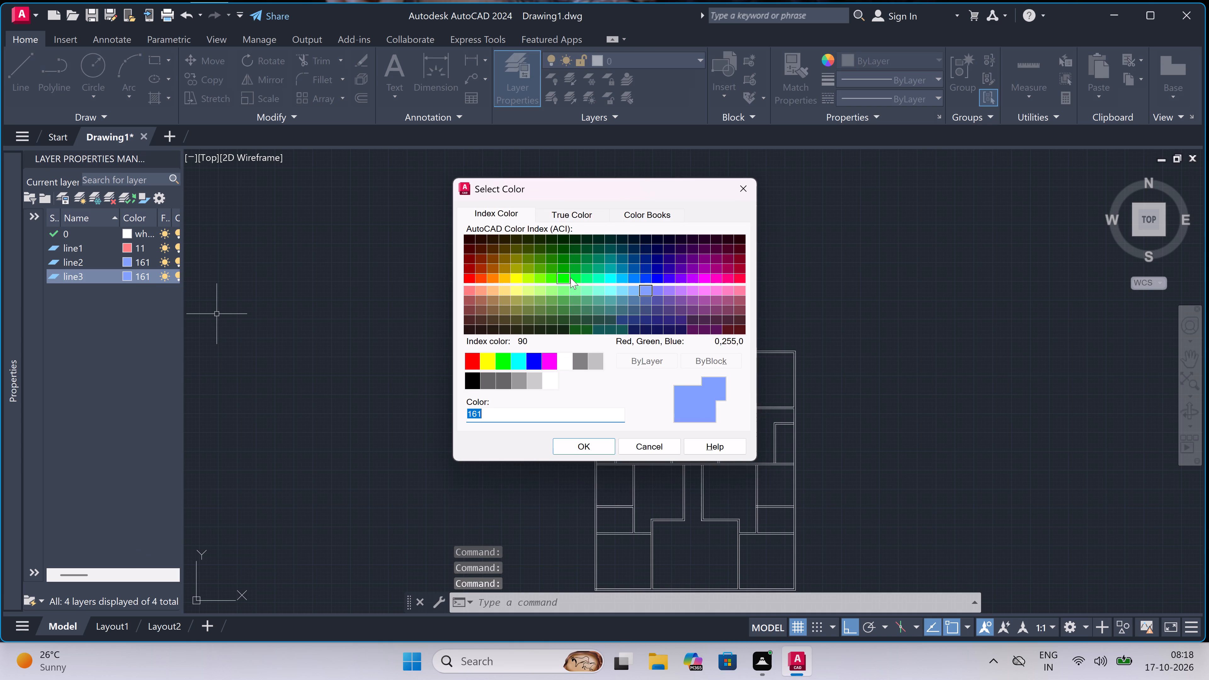
pyautogui.click(671, 288)
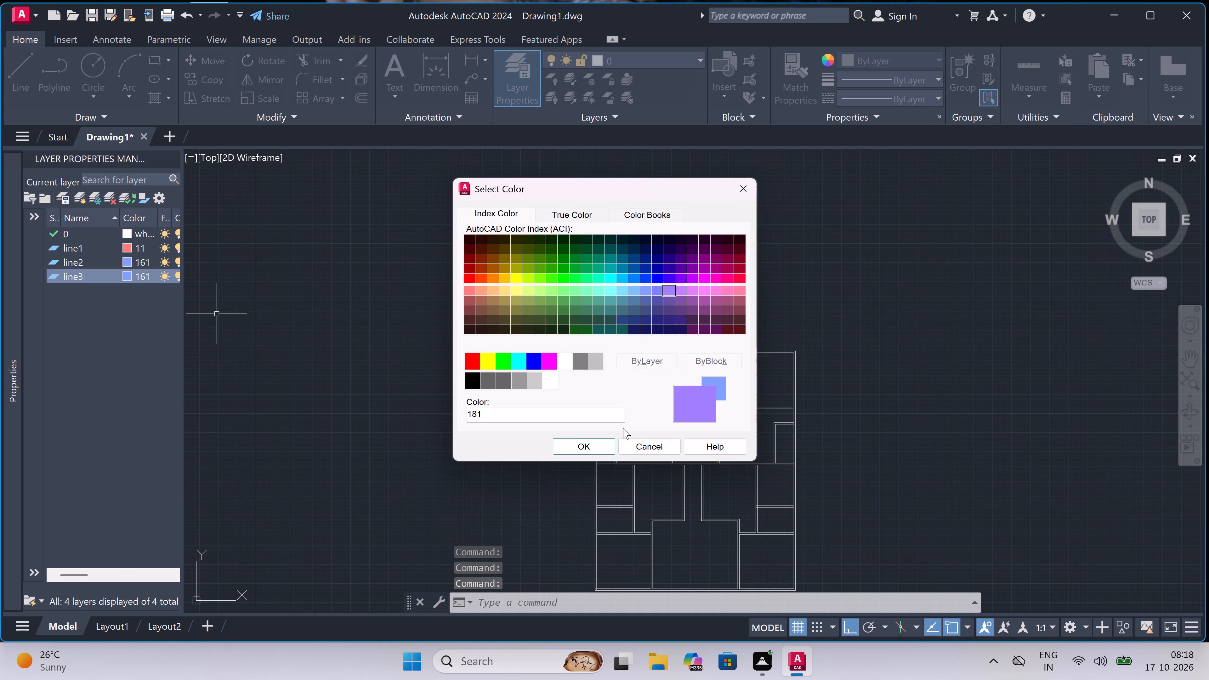
pyautogui.click(592, 444)
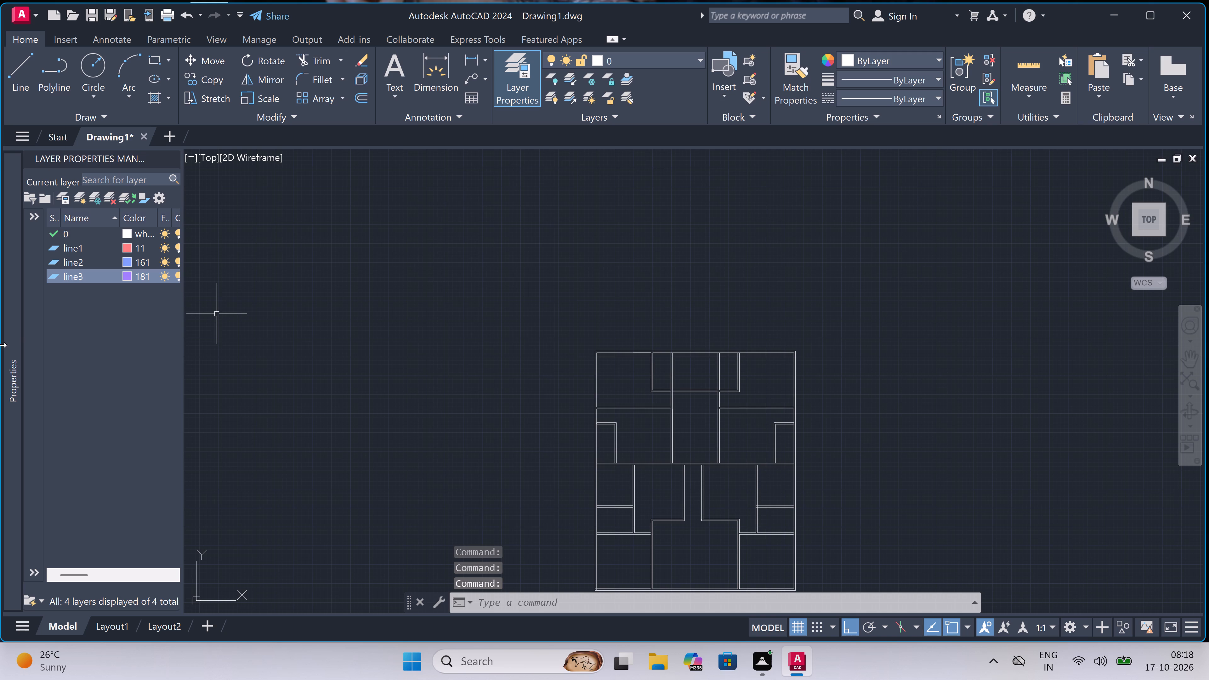
# Create a new layer named line4 below the line3 layer.
pyautogui.rightClick(70, 319)
pyautogui.doubleClick(145, 330)
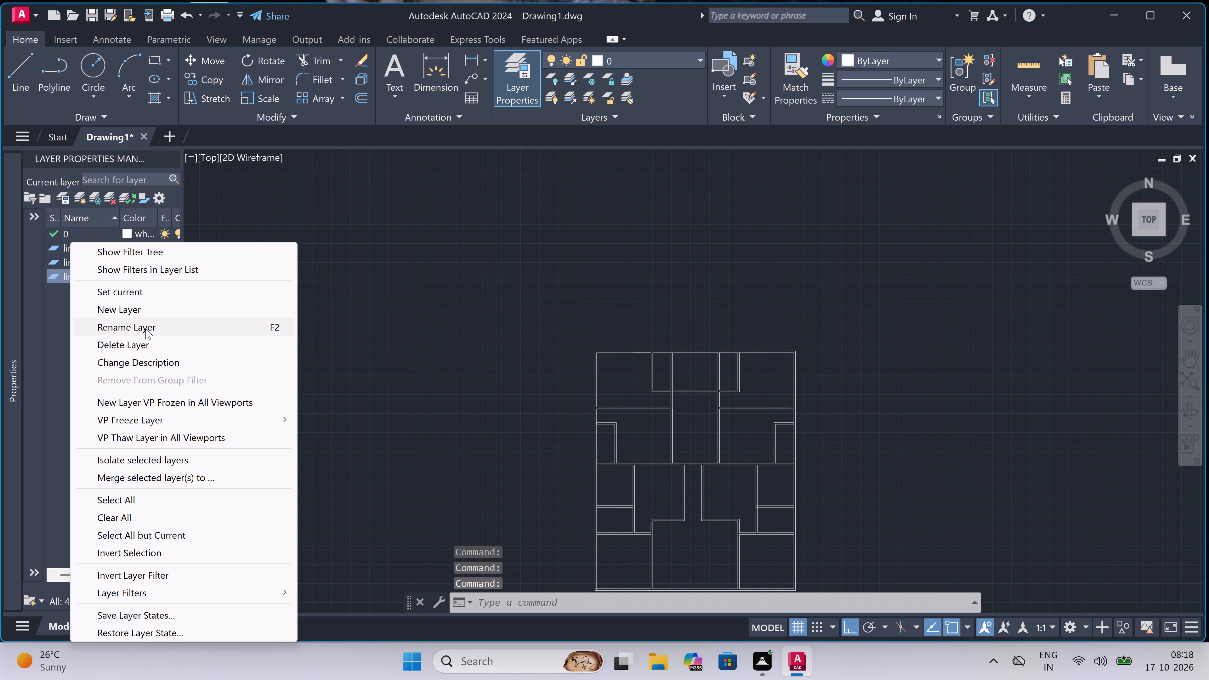
pyautogui.rightClick(104, 307)
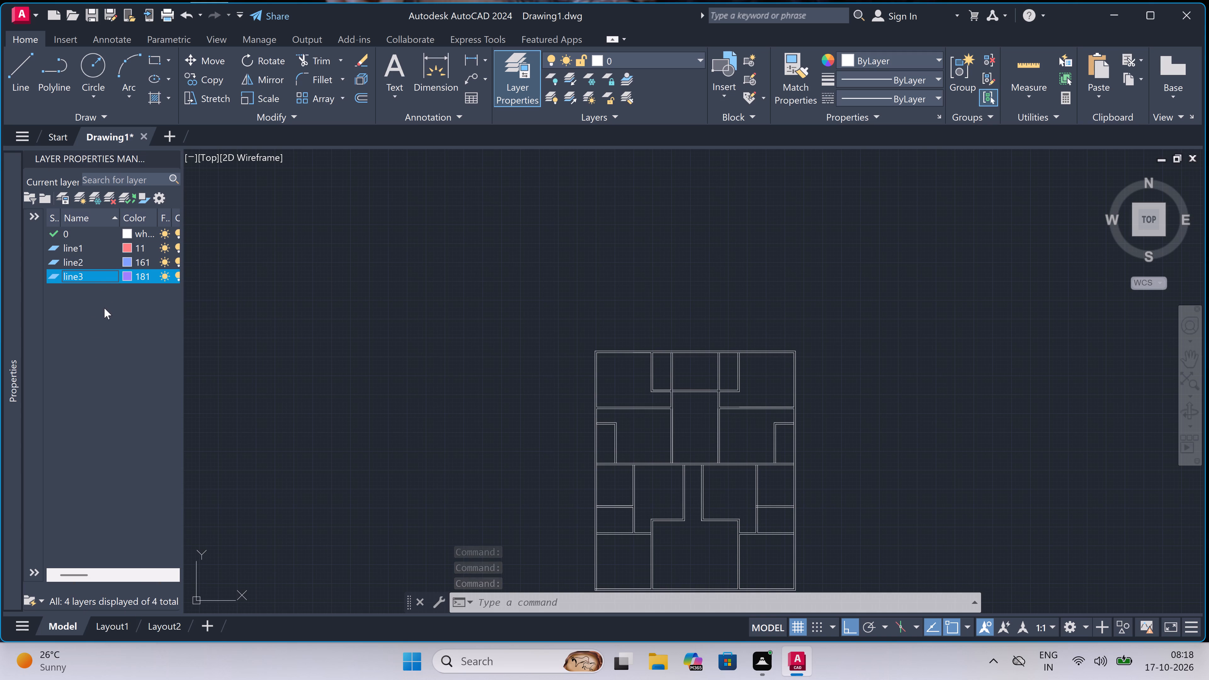
pyautogui.click(172, 309)
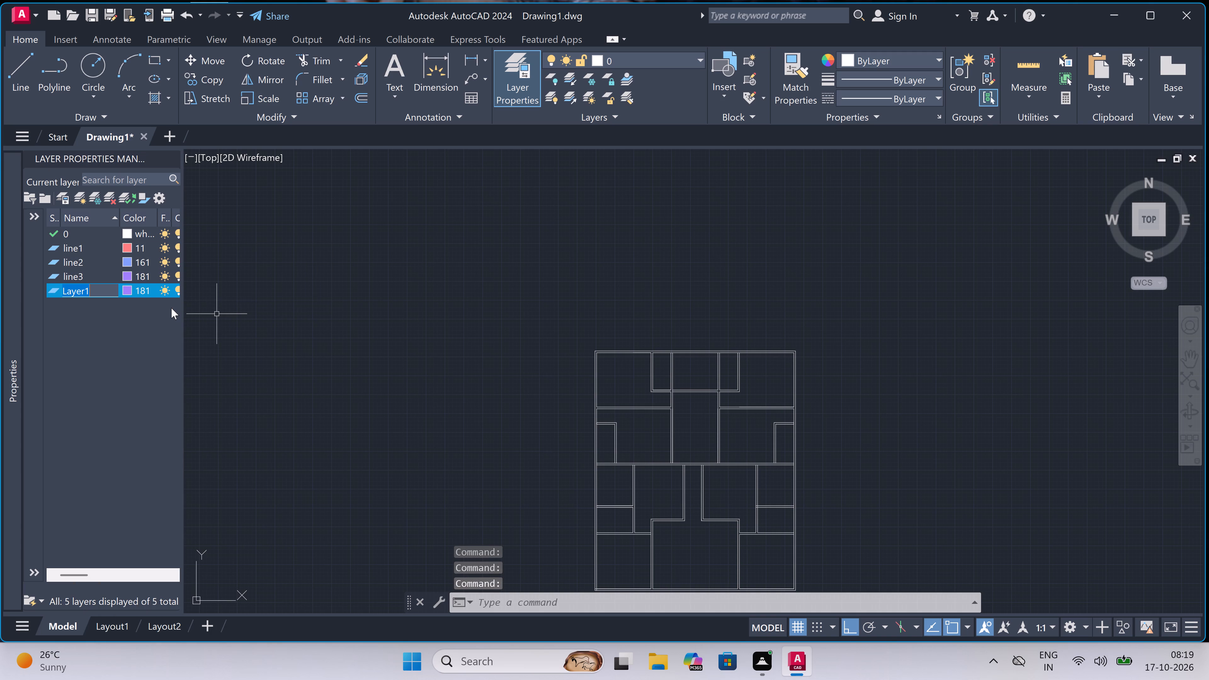
pyautogui.press('BackSpace')
pyautogui.press('BackSpace')
pyautogui.write('line2')
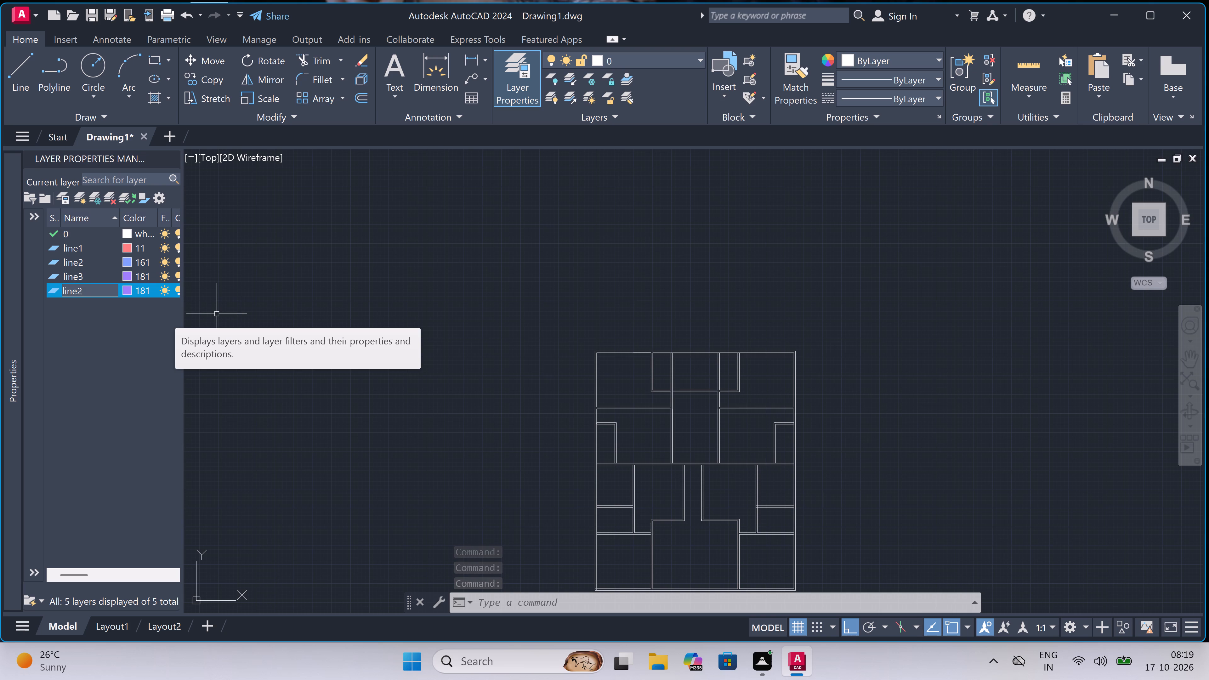
pyautogui.press('BackSpace')
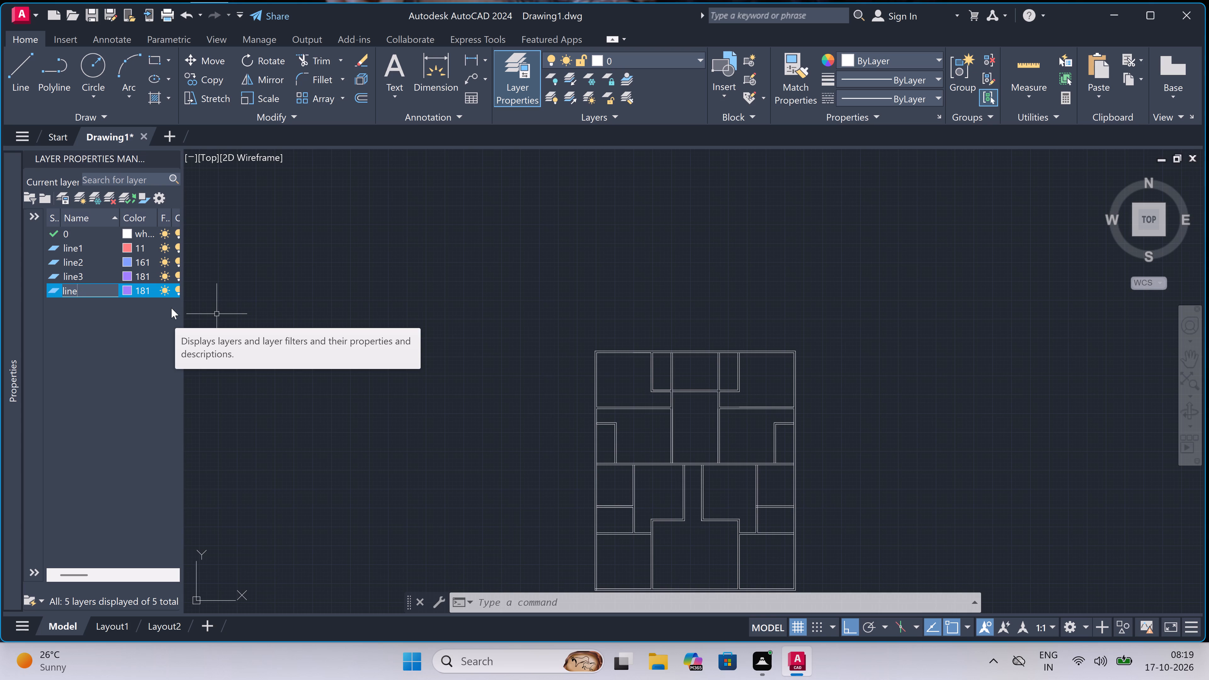
pyautogui.press('4')
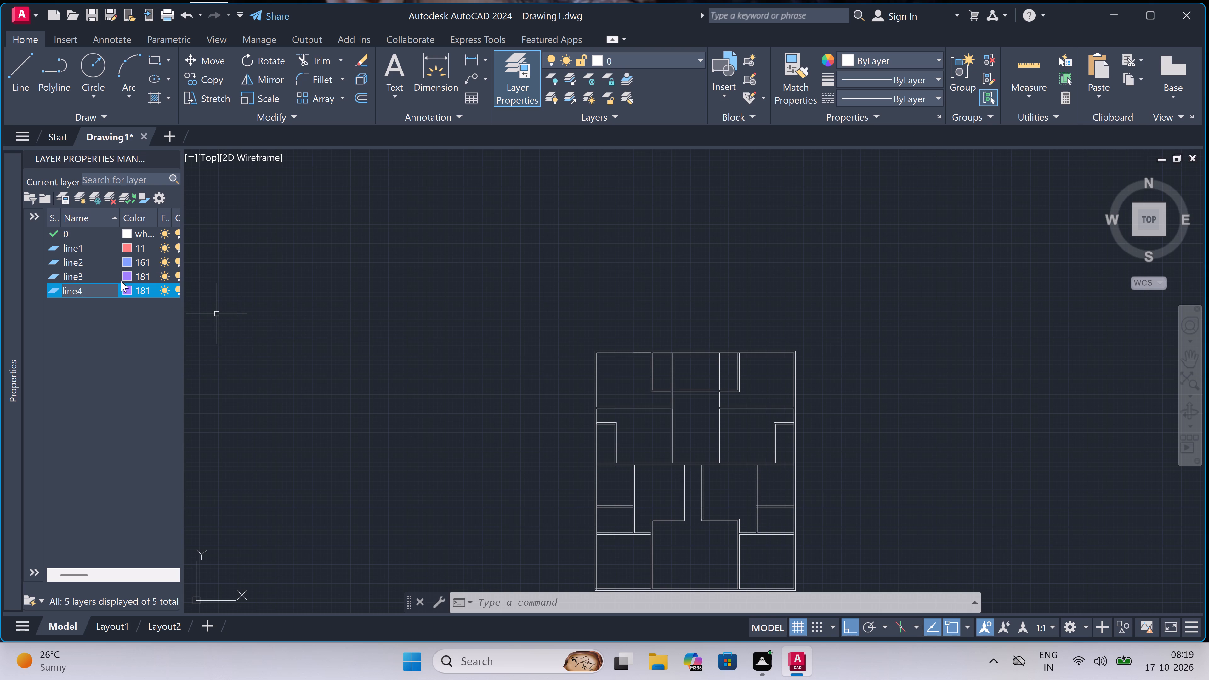
# Set the line4 layer's color to the light cyan index color 131.
pyautogui.doubleClick(128, 289)
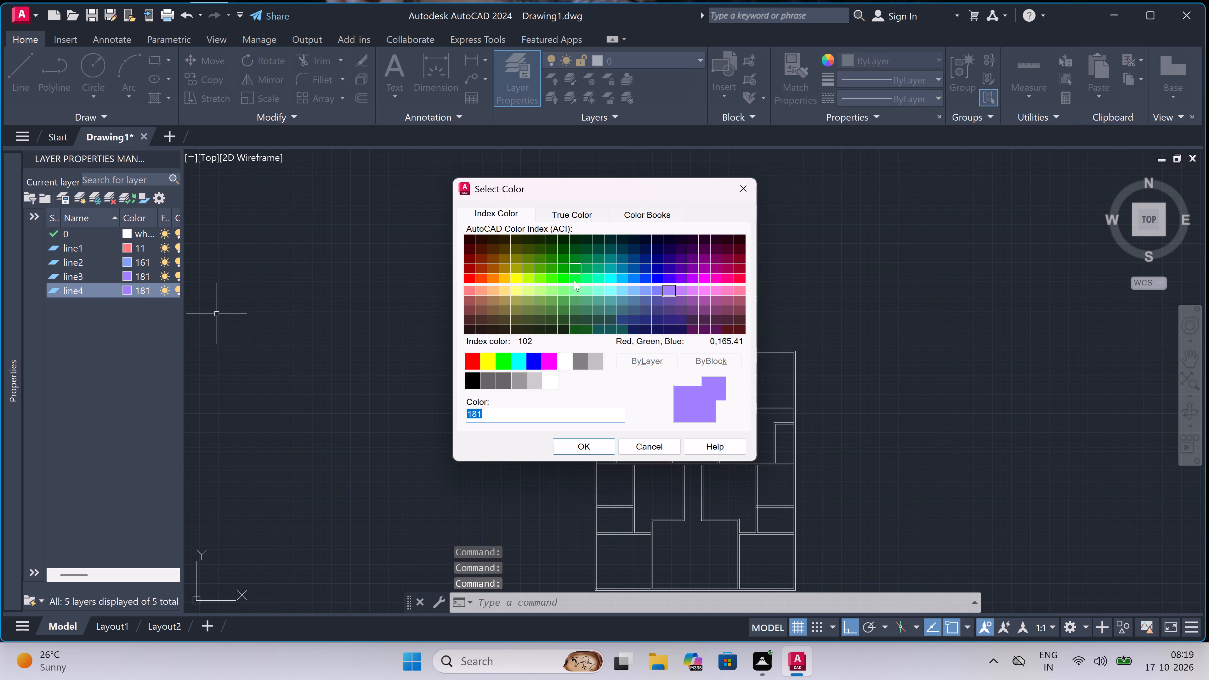
pyautogui.click(573, 297)
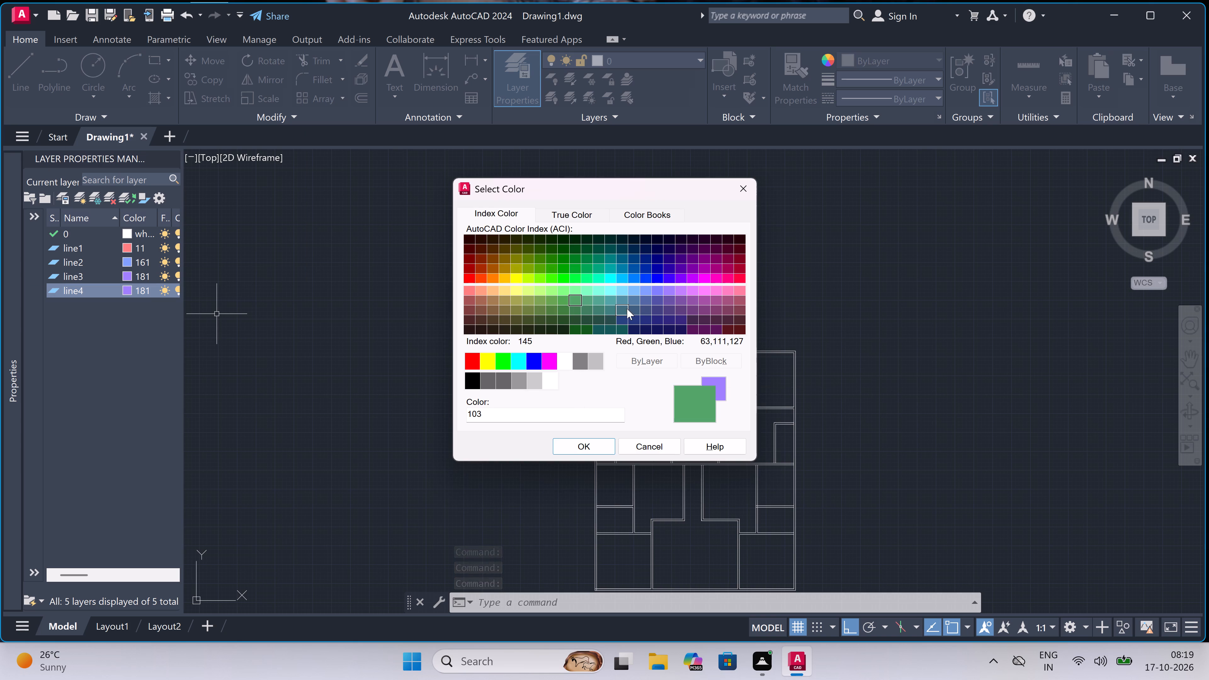
pyautogui.click(542, 292)
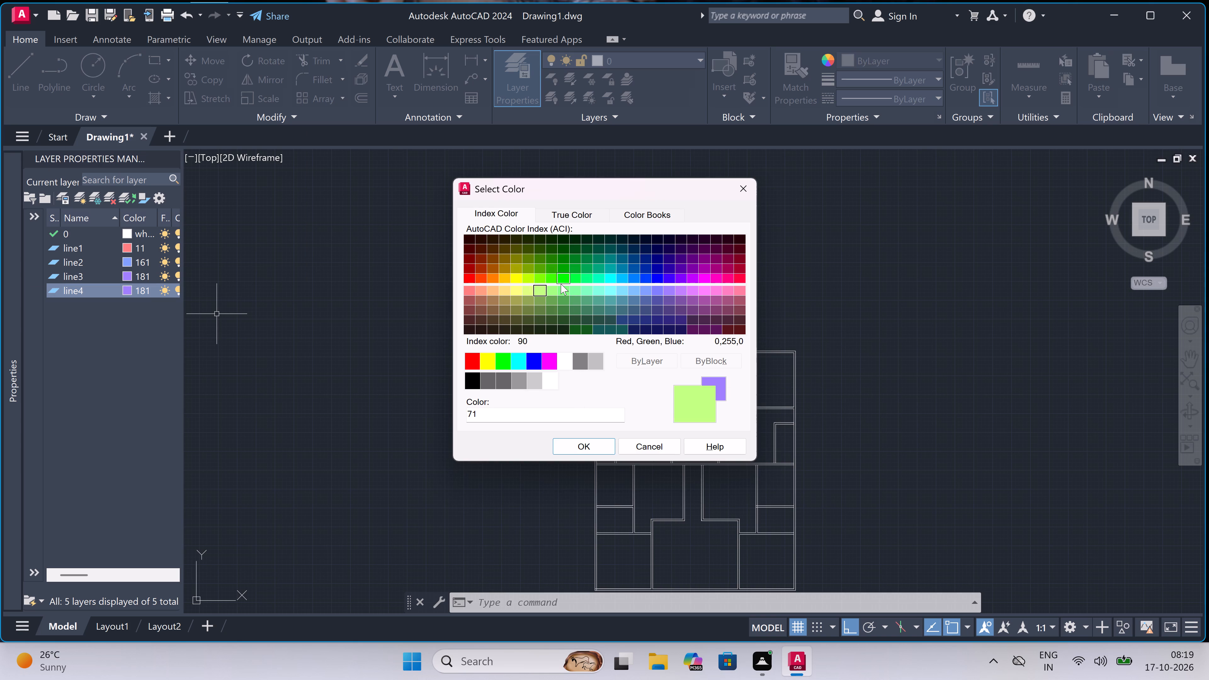
pyautogui.doubleClick(556, 290)
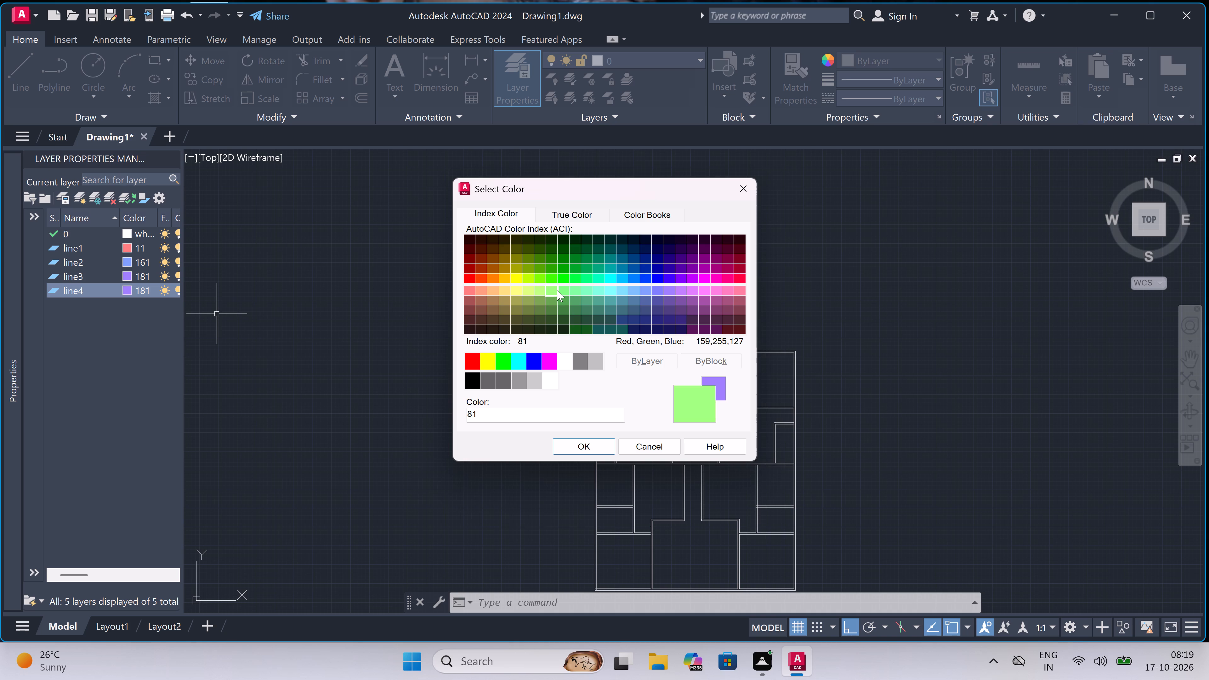
pyautogui.click(568, 296)
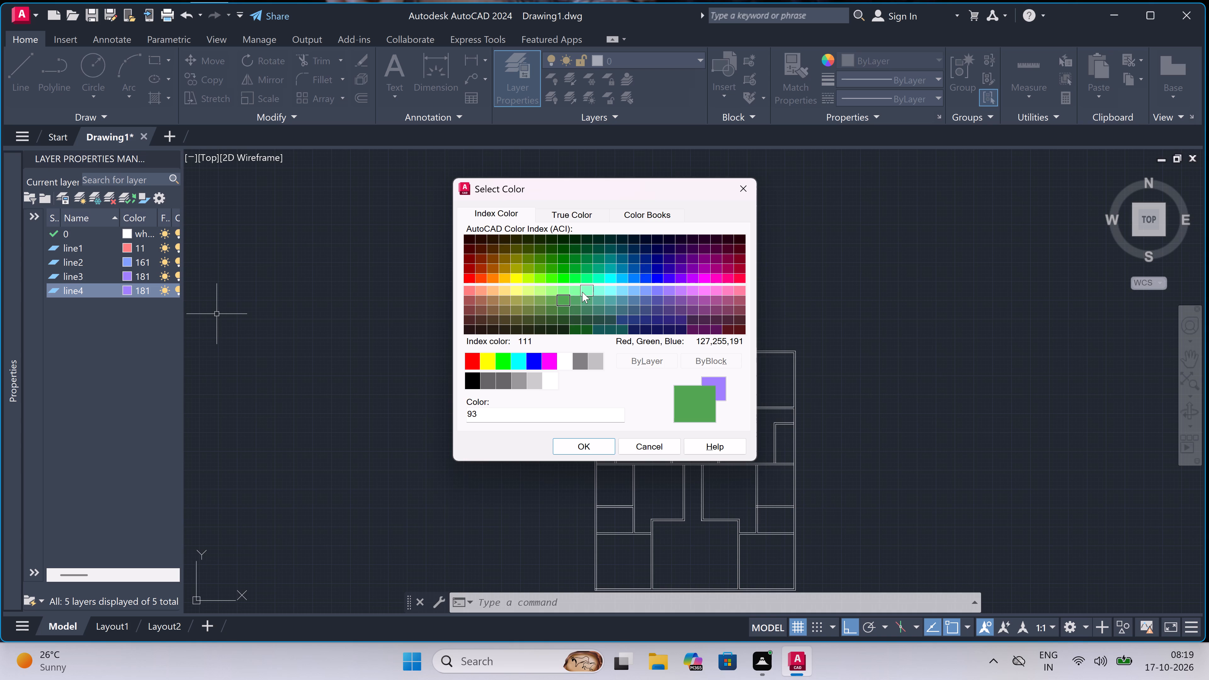
pyautogui.click(582, 292)
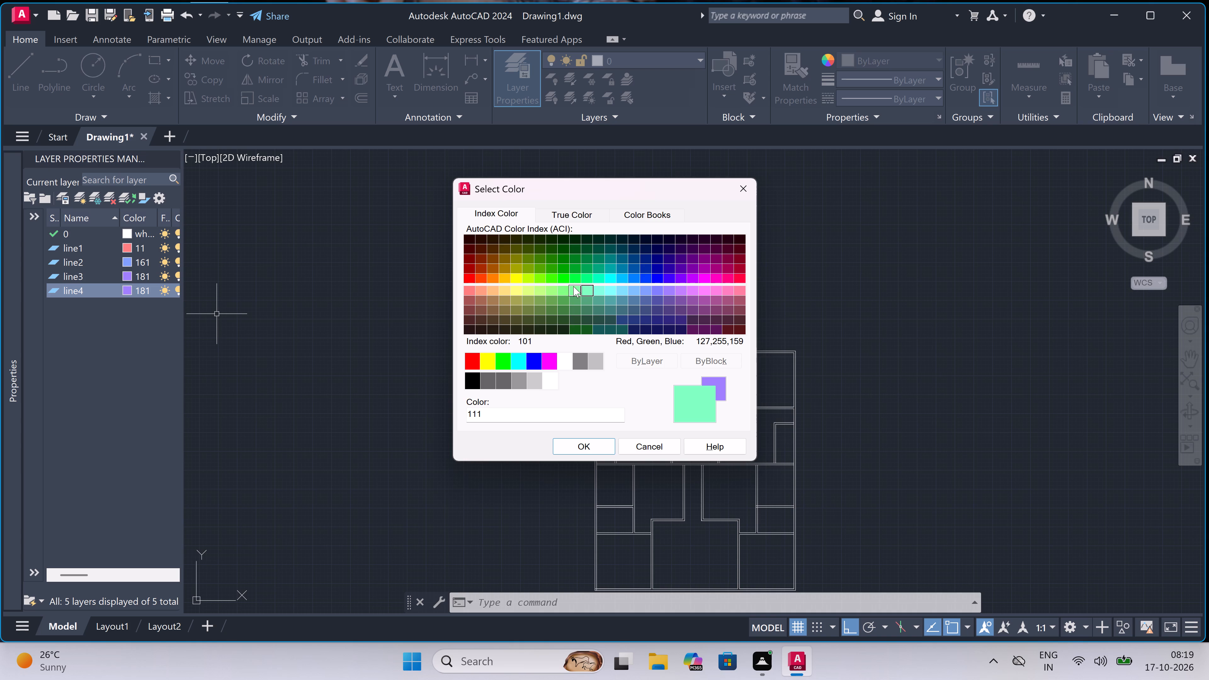
pyautogui.click(574, 288)
pyautogui.doubleClick(613, 288)
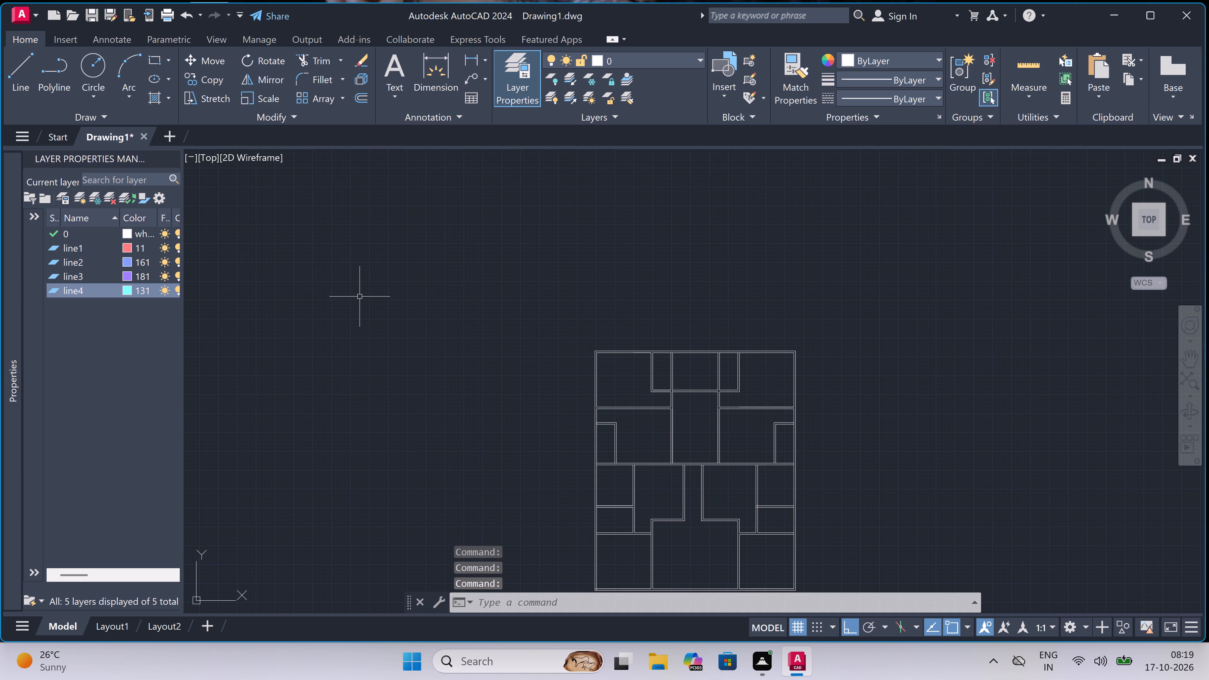
pyautogui.press('Escape')
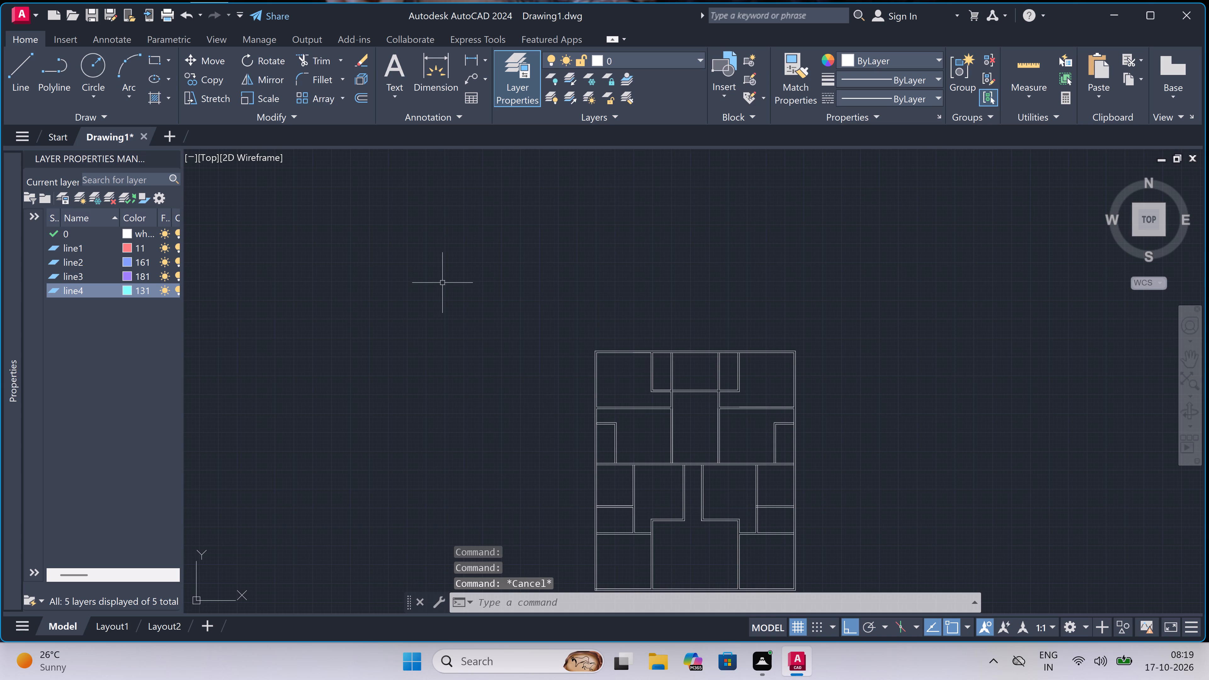
# Make line1 the current layer.
pyautogui.click(631, 59)
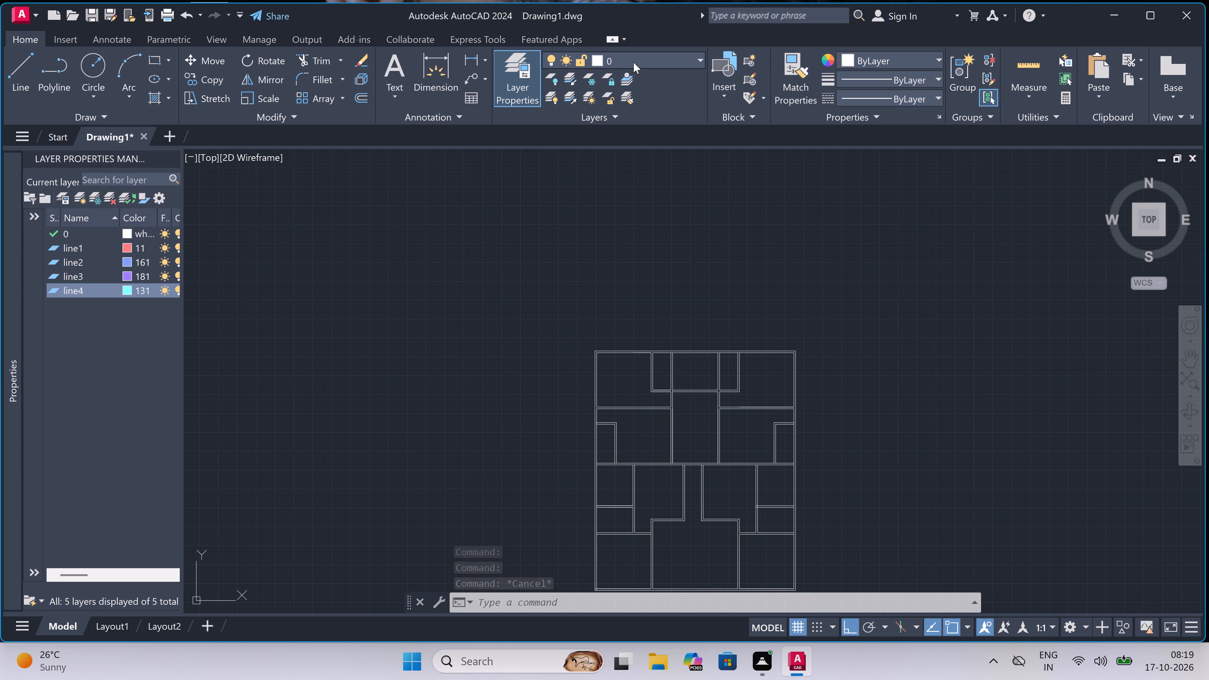
pyautogui.doubleClick(641, 93)
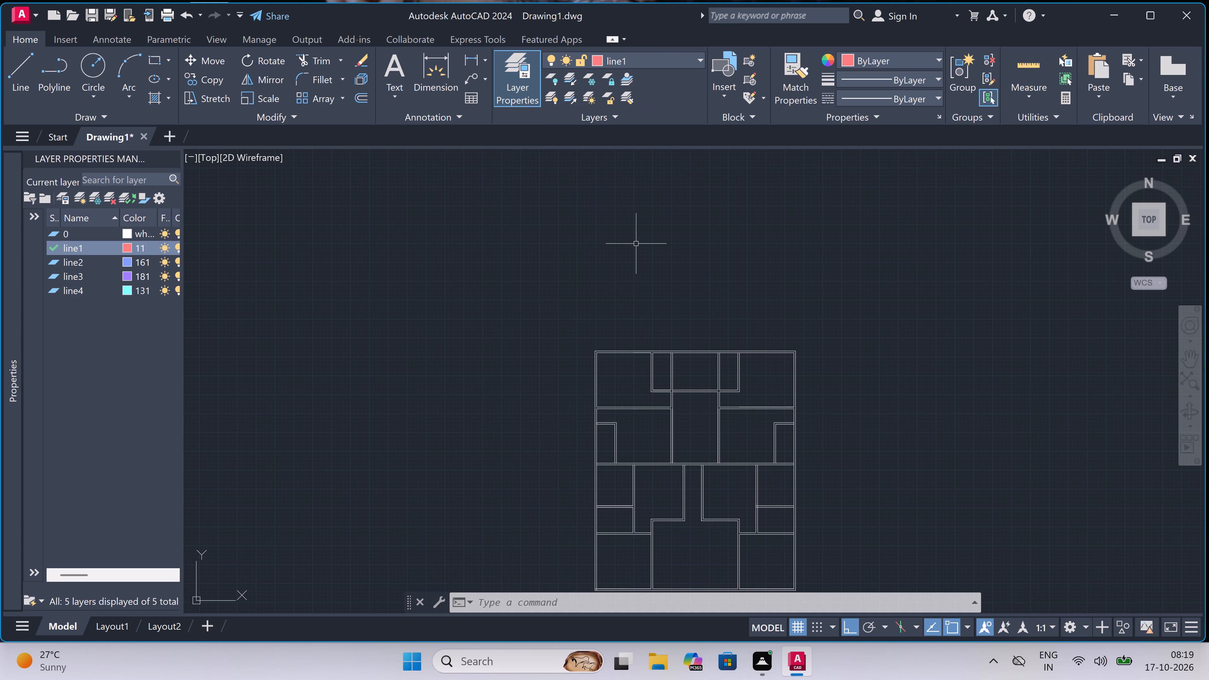
# Draw the lower door jamb across the central passage's left wall, with a 2" upward stub and a 3' leaf line into the left room.
pyautogui.write('l')
pyautogui.press('space')
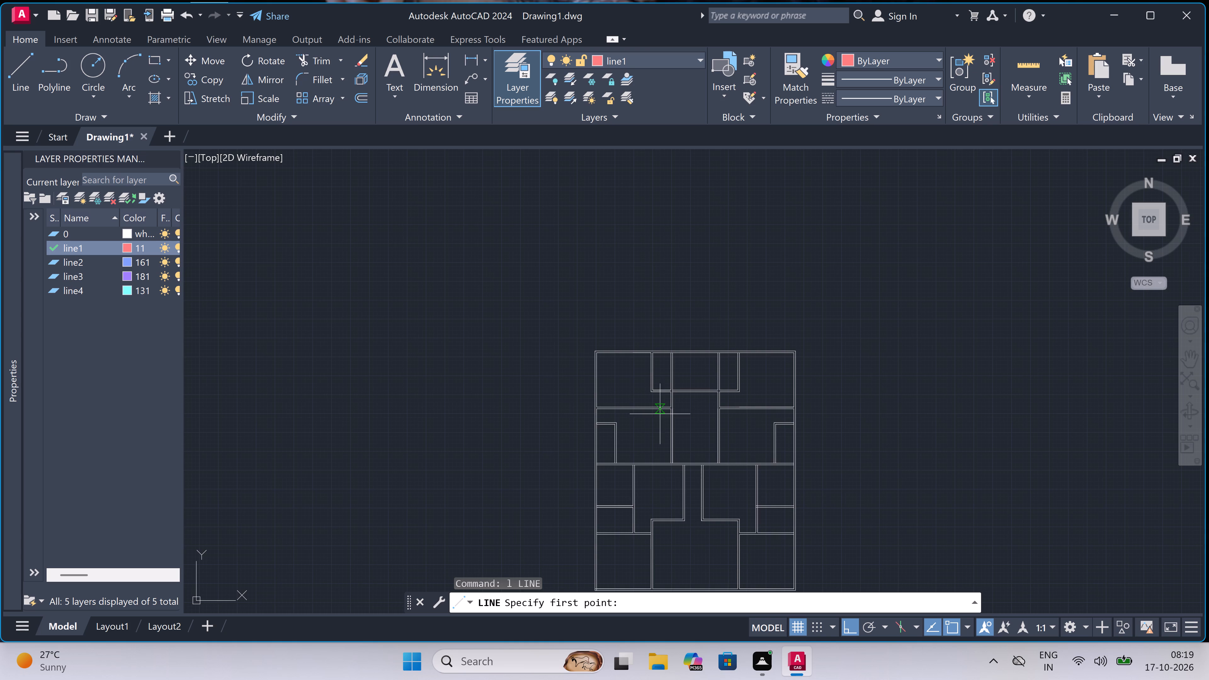
pyautogui.scroll(3, 674, 412)
pyautogui.scroll(1, 678, 371)
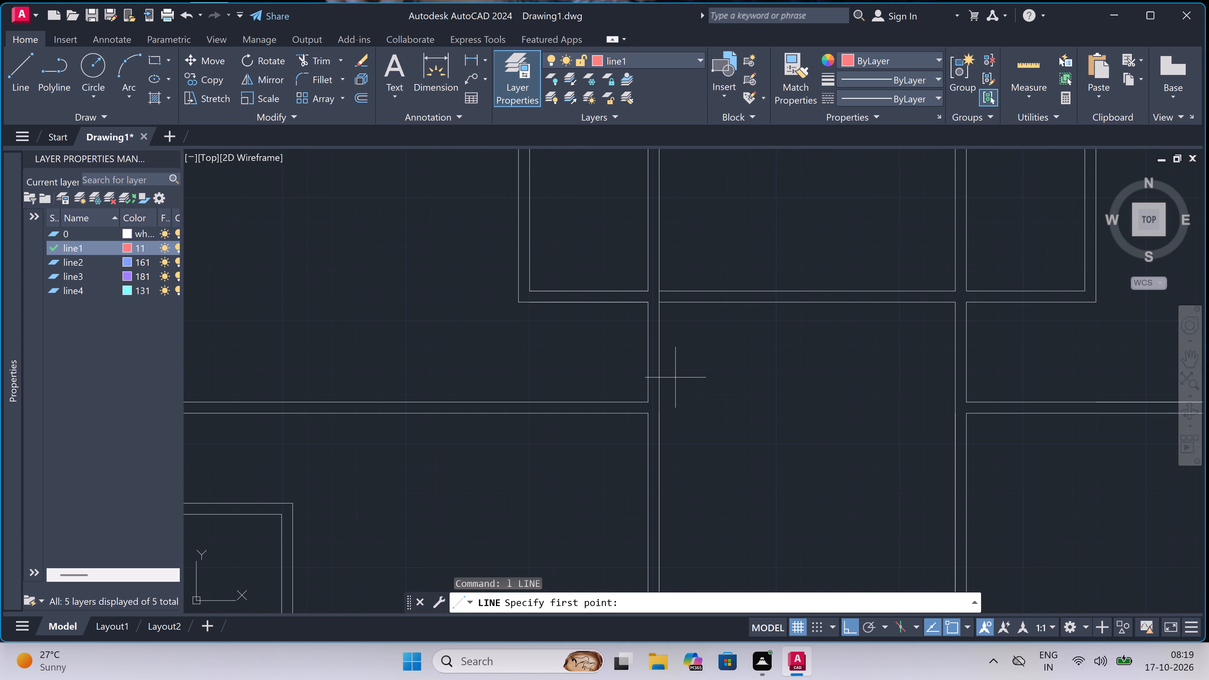
pyautogui.scroll(1, 656, 385)
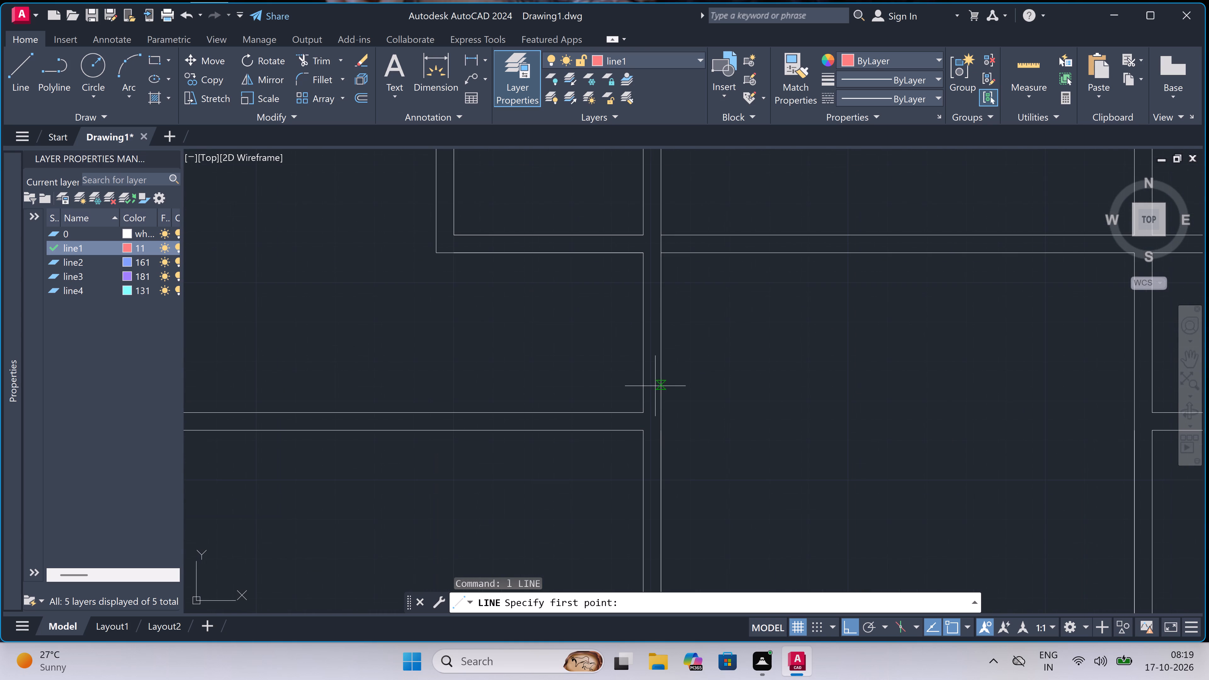
pyautogui.click(650, 397)
pyautogui.click(661, 398)
pyautogui.scroll(2, 656, 397)
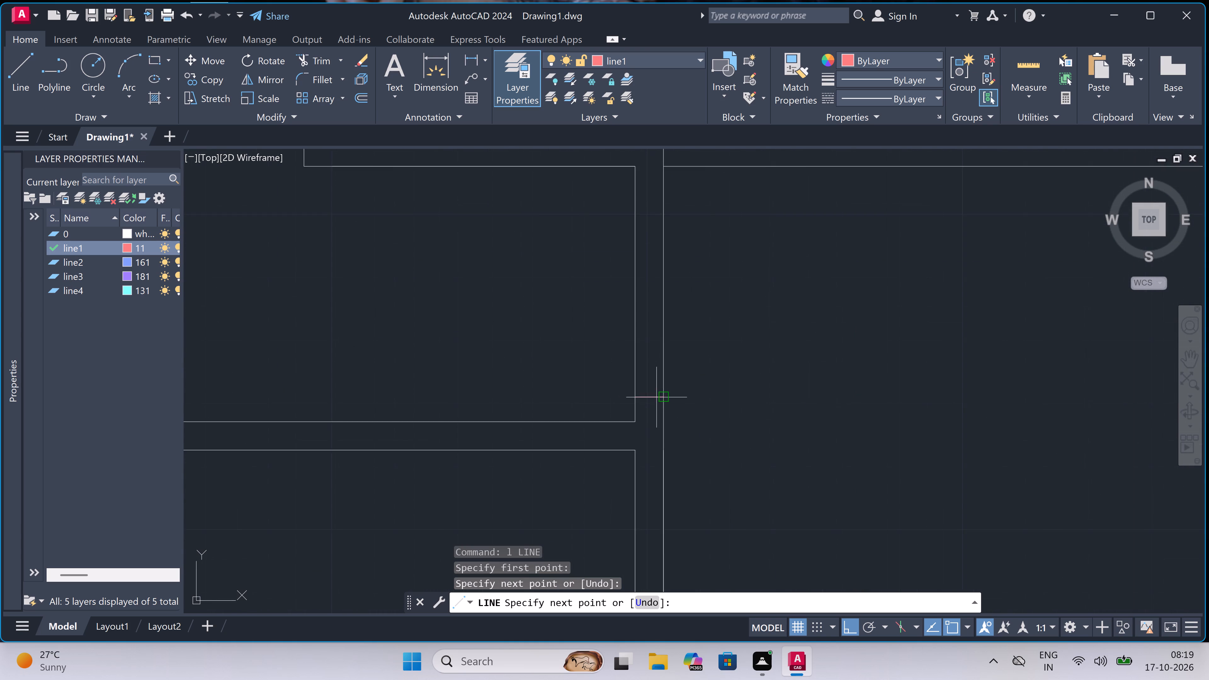
pyautogui.click(647, 399)
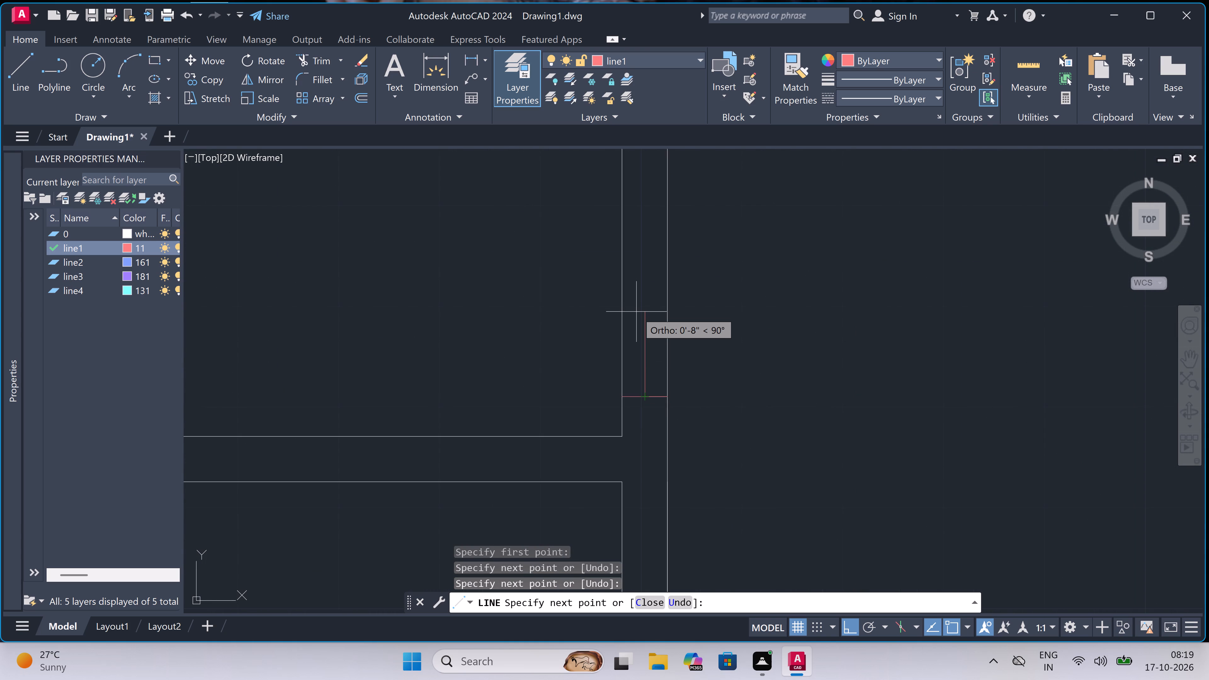
pyautogui.press('2')
pyautogui.write('"')
pyautogui.press('space')
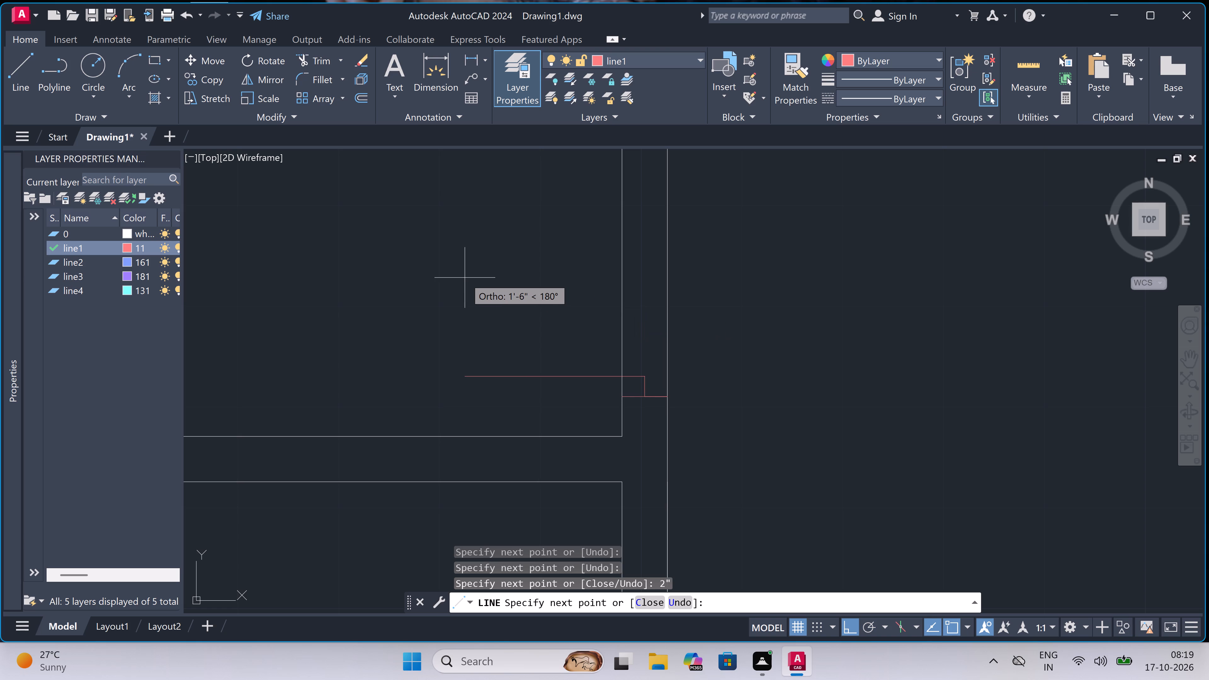
pyautogui.write("3'")
pyautogui.press('space')
pyautogui.press('Escape')
# Draw the opposite door jamb line across the same wall near the upper corner, with a 2" stub downward from its midpoint.
pyautogui.press('space')
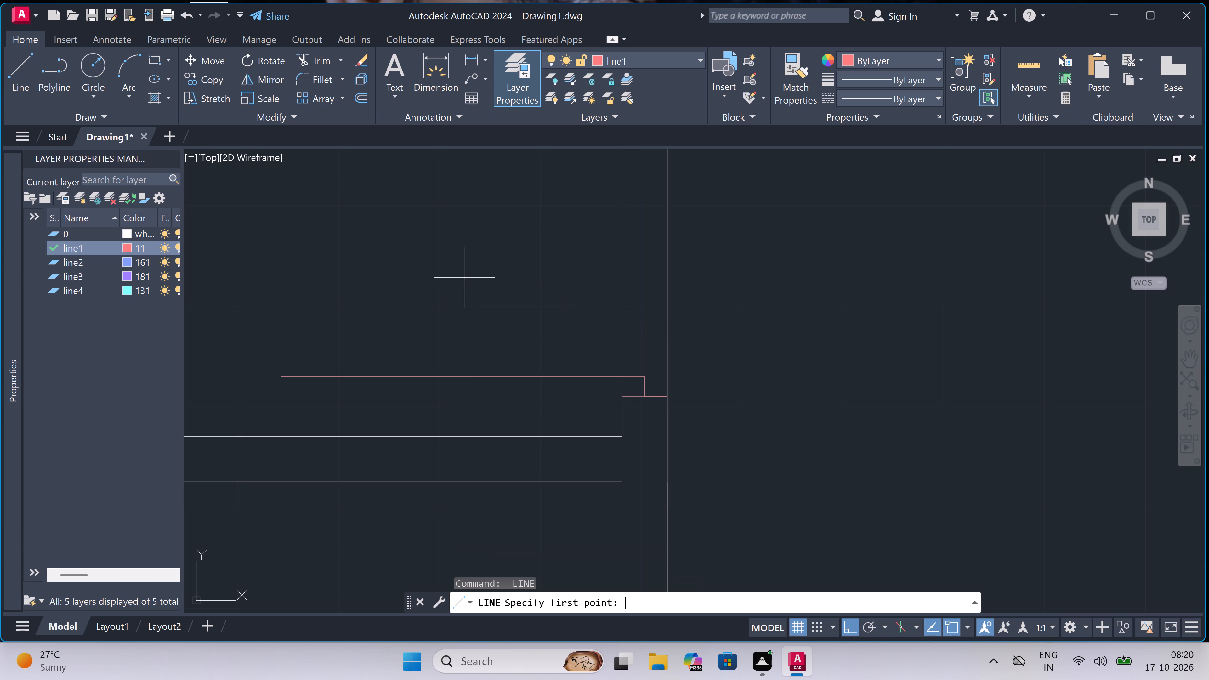
pyautogui.scroll(-3, 466, 280)
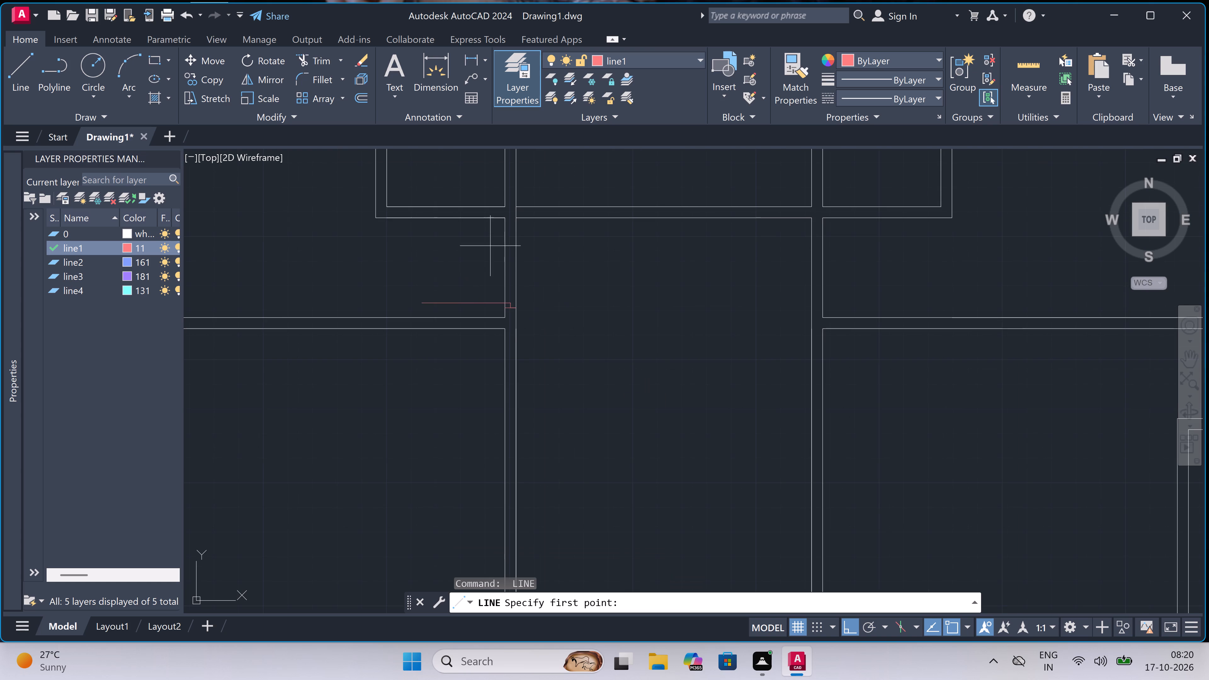
pyautogui.scroll(2, 490, 246)
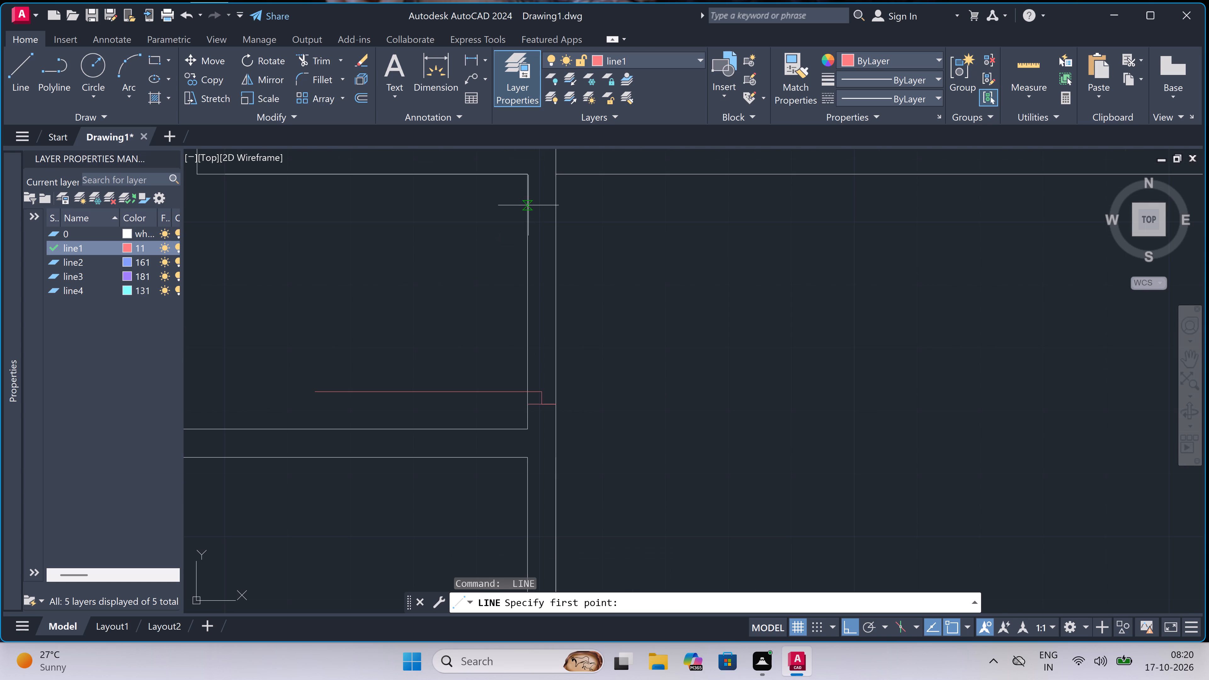
pyautogui.doubleClick(528, 205)
pyautogui.click(556, 205)
pyautogui.click(544, 205)
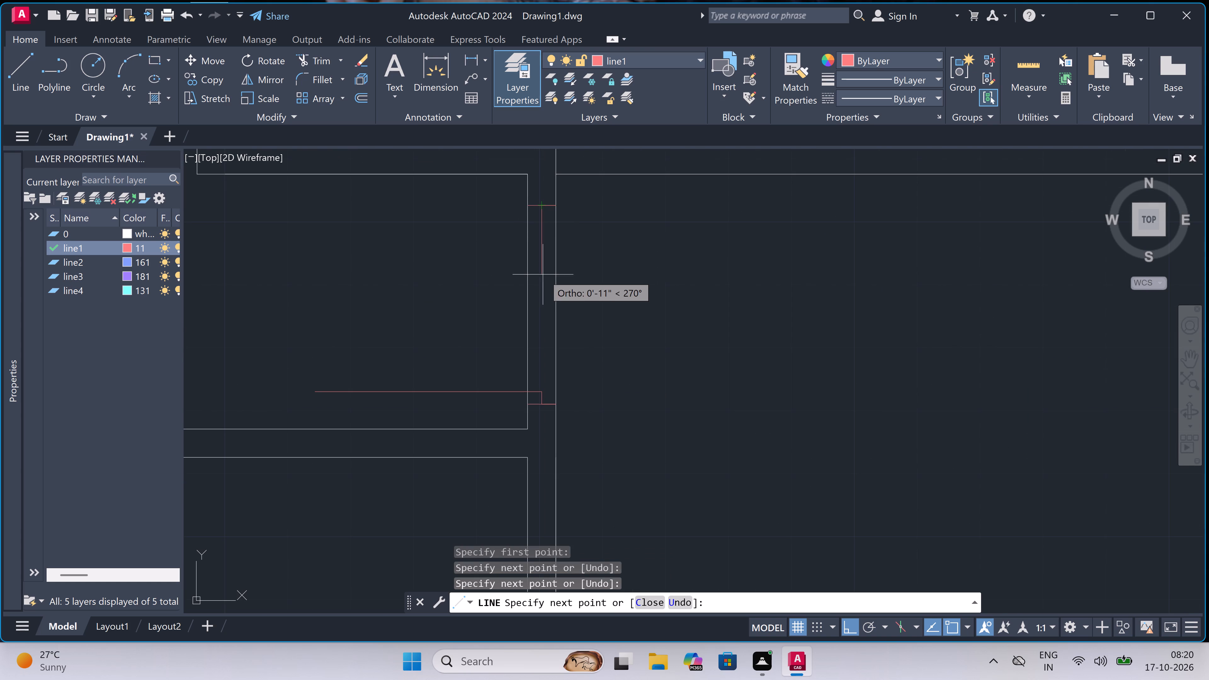
pyautogui.press('2')
pyautogui.write('"')
pyautogui.press('space')
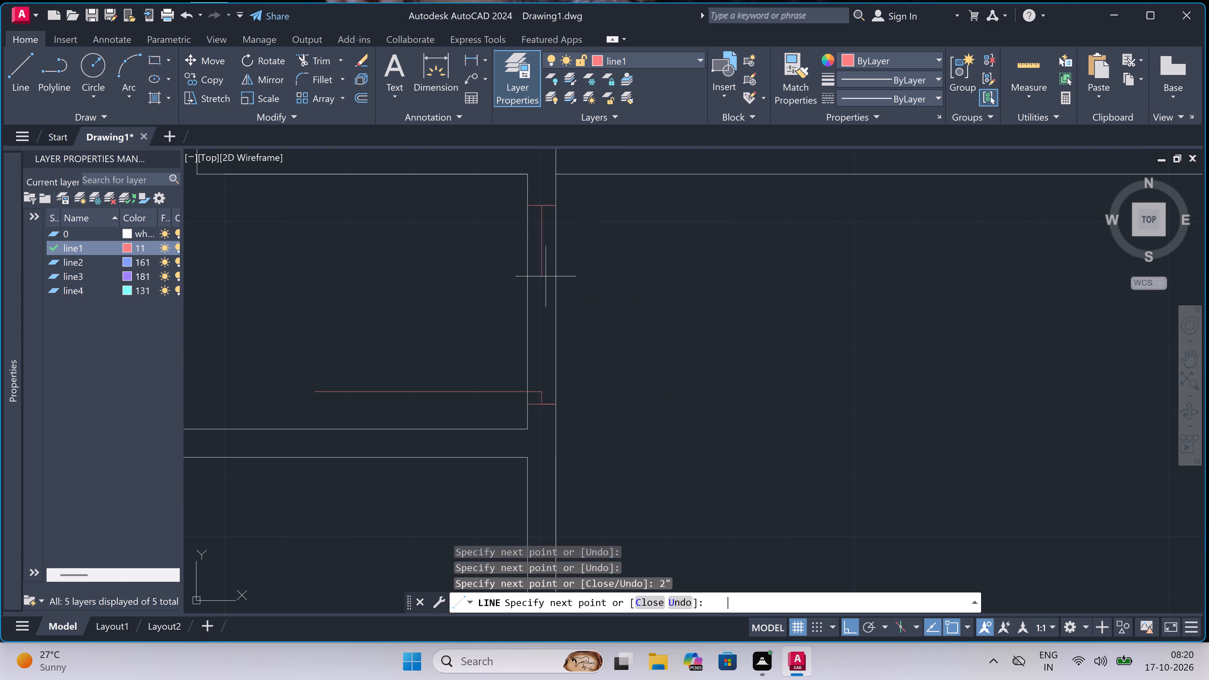
pyautogui.press('Escape')
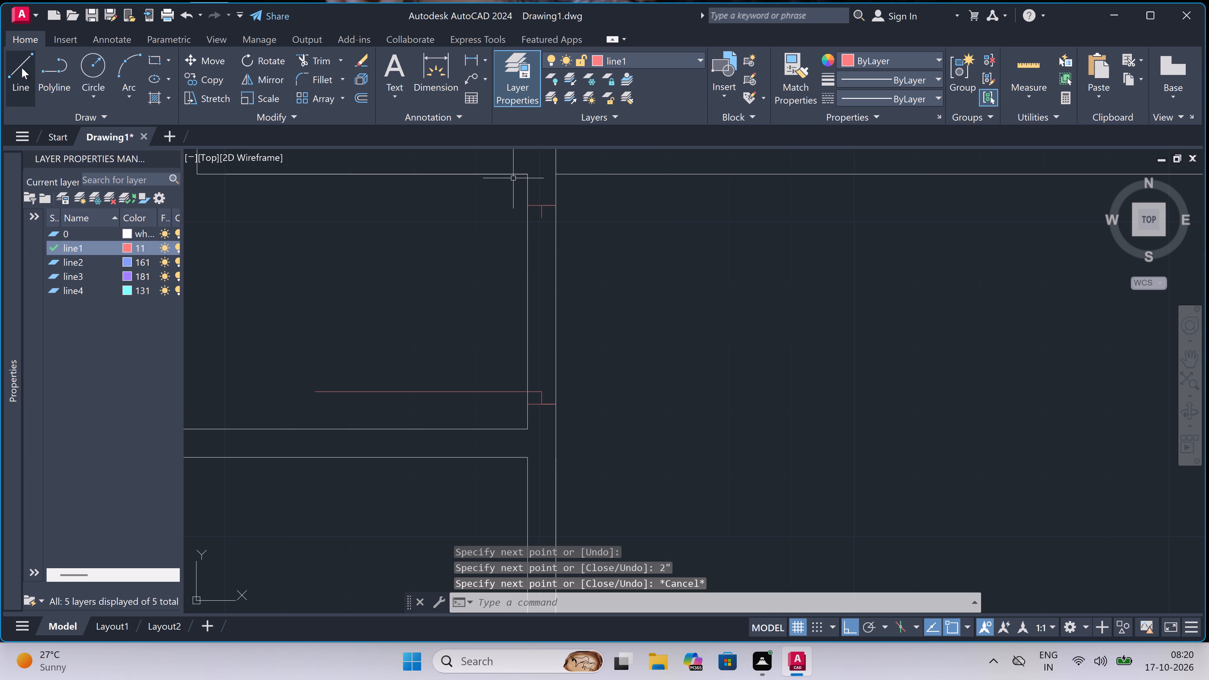
# Draw the door swing with a Start, End, Direction arc from the leaf's free end to the upper jamb's stub.
pyautogui.click(126, 92)
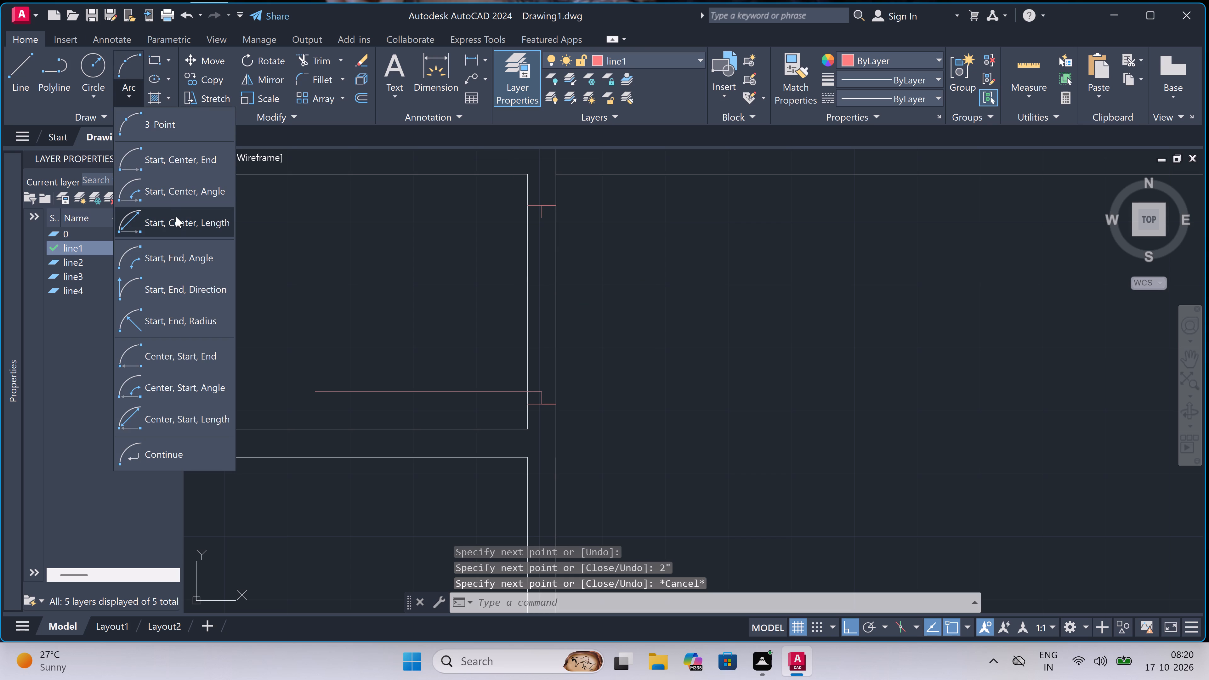
pyautogui.click(194, 286)
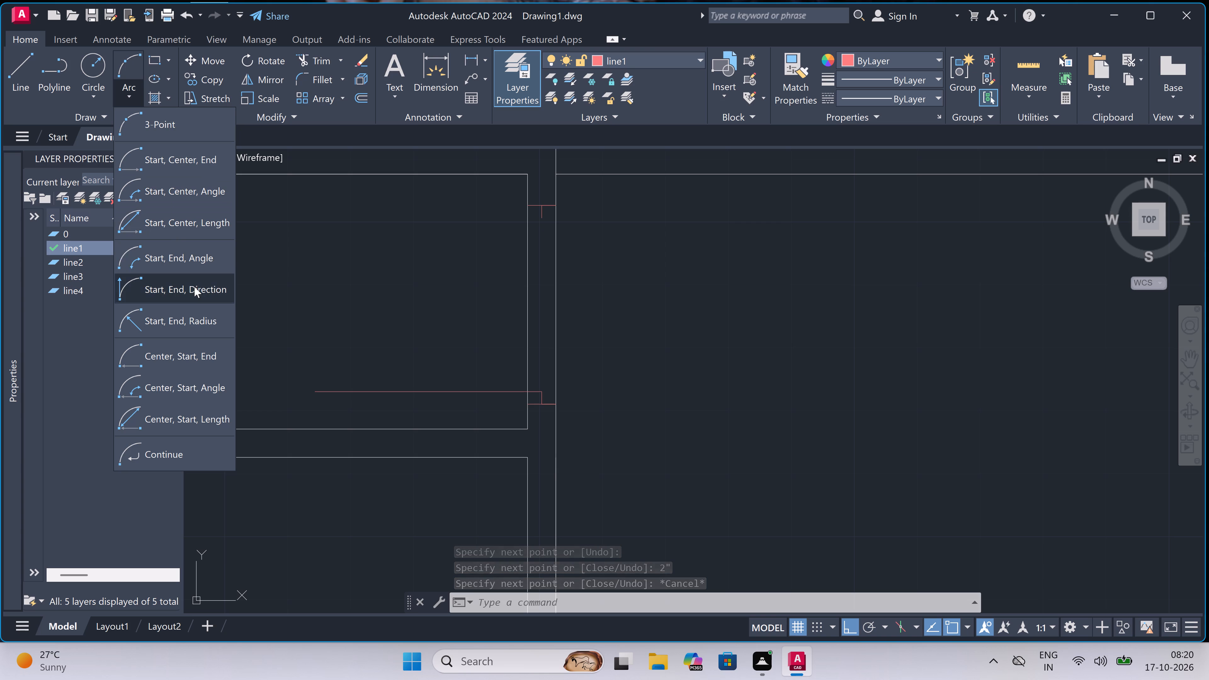
pyautogui.click(311, 395)
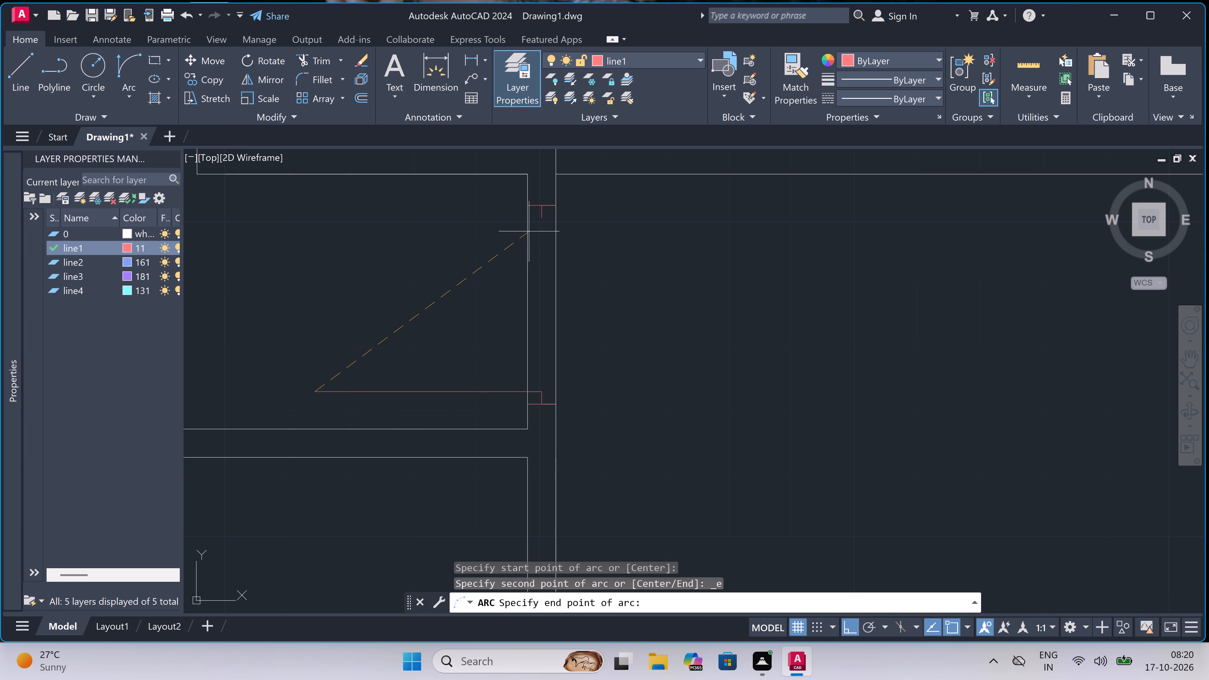
pyautogui.click(539, 217)
pyautogui.click(419, 206)
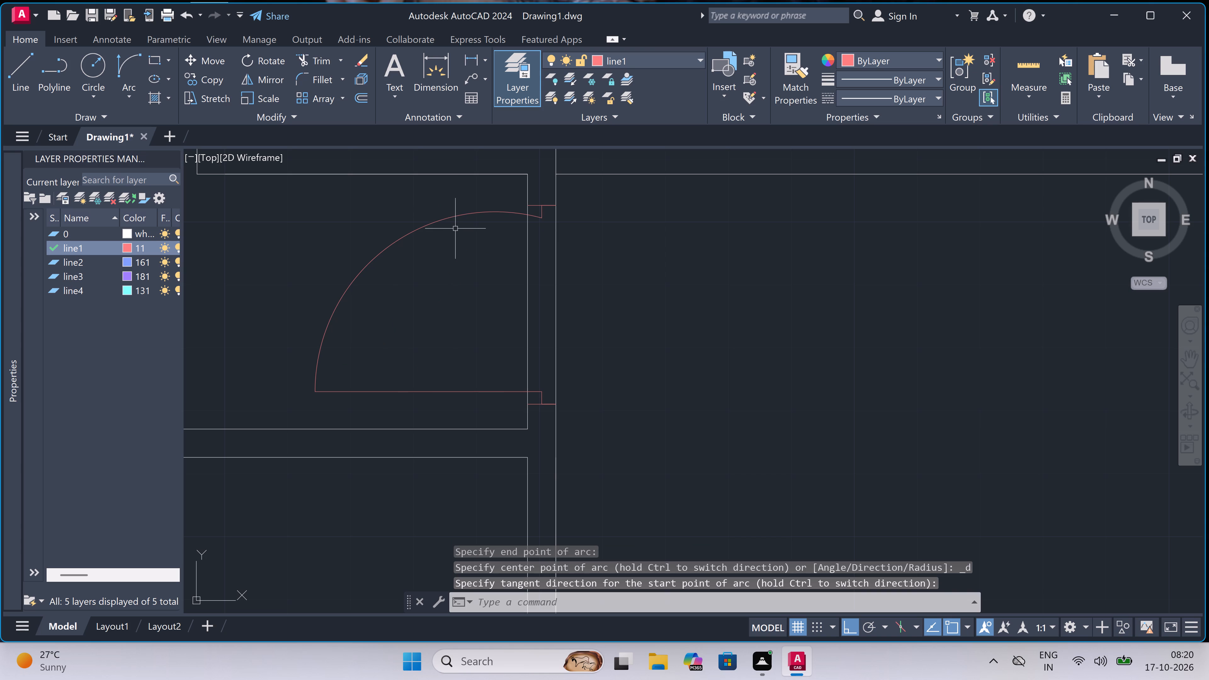
# Trim both wall lines between the two jambs to open the doorway in the passage's left wall.
pyautogui.press('t')
pyautogui.press('r')
pyautogui.press('space')
pyautogui.moveTo(469, 304); pyautogui.dragTo(474, 305)
pyautogui.click(616, 316)
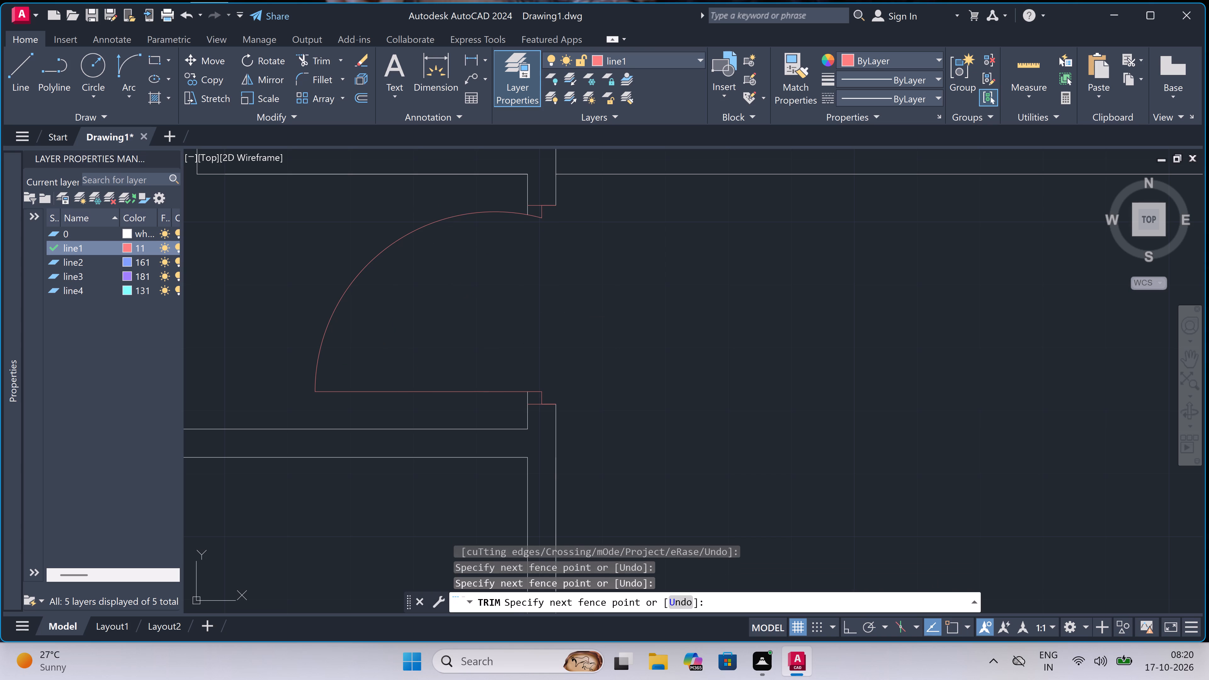
pyautogui.press('Escape')
# Draw the lower door jamb across the passage's right wall, with a 2" upward stub and a 3' leaf line into the right room.
pyautogui.scroll(-4, 503, 337)
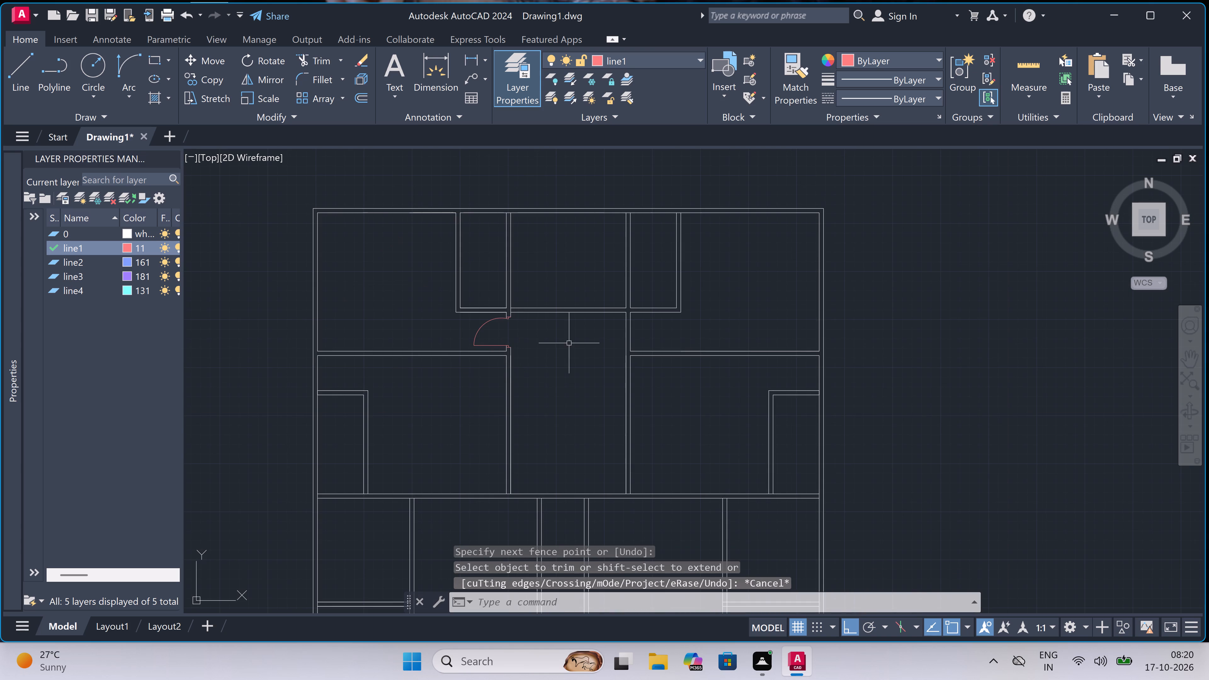
pyautogui.scroll(3, 632, 325)
pyautogui.write('l')
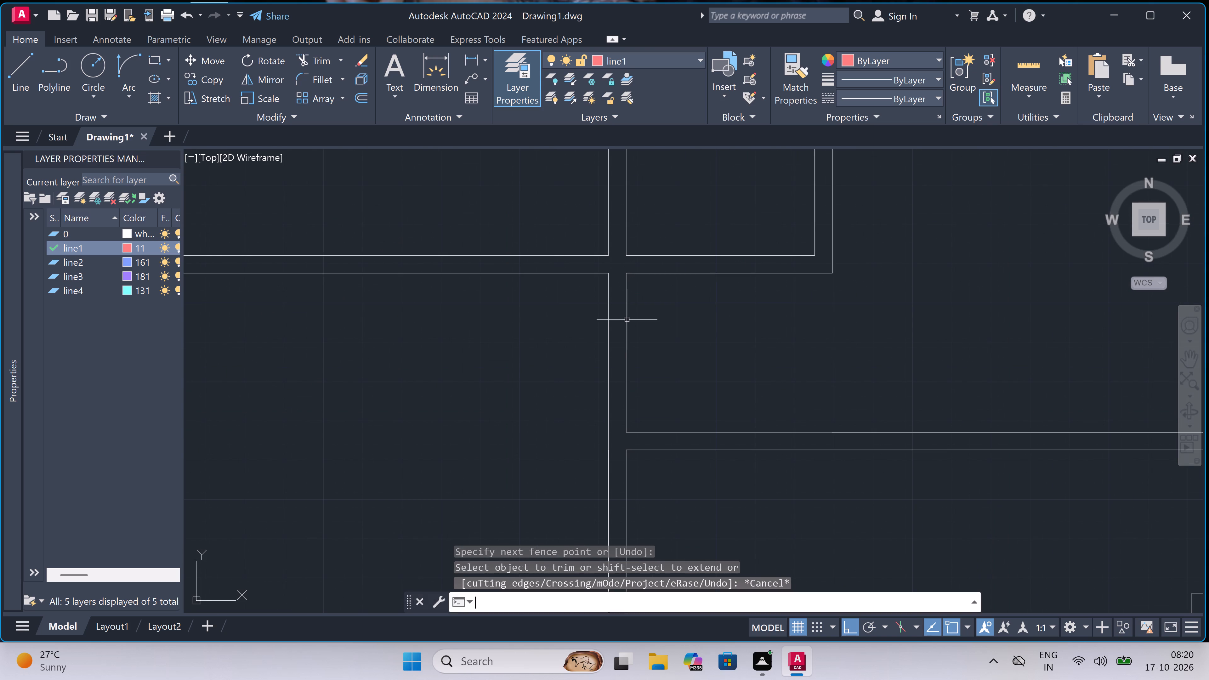
pyautogui.press('space')
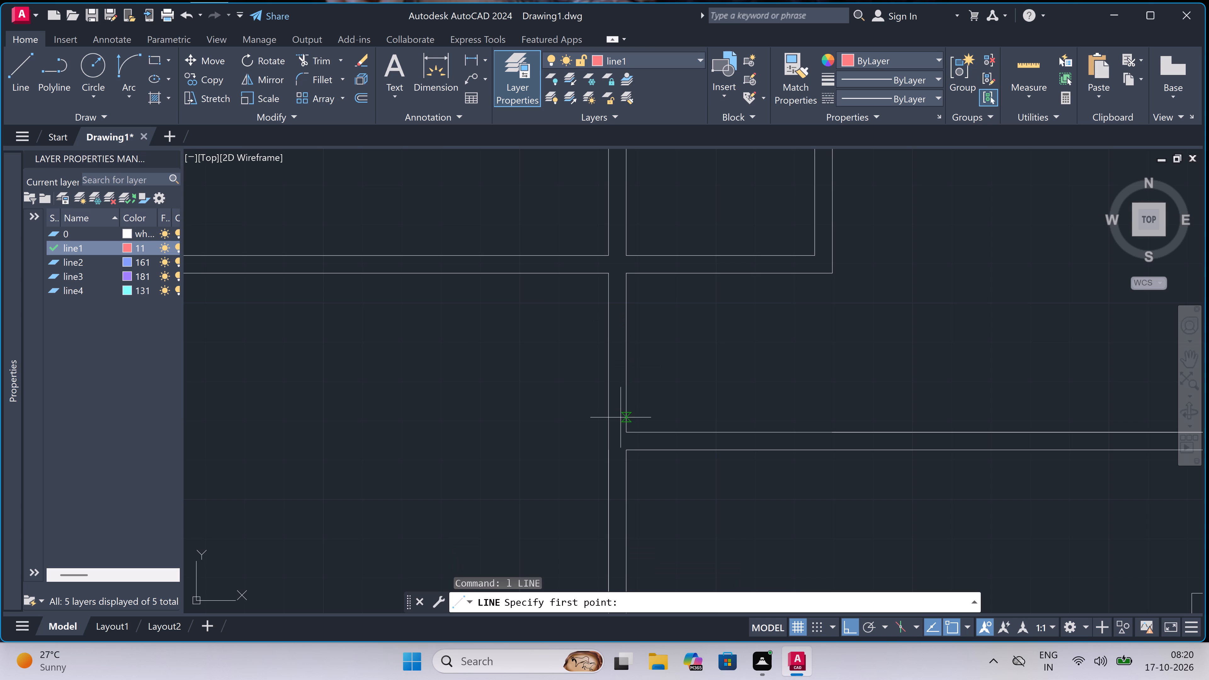
pyautogui.doubleClick(623, 414)
pyautogui.click(613, 414)
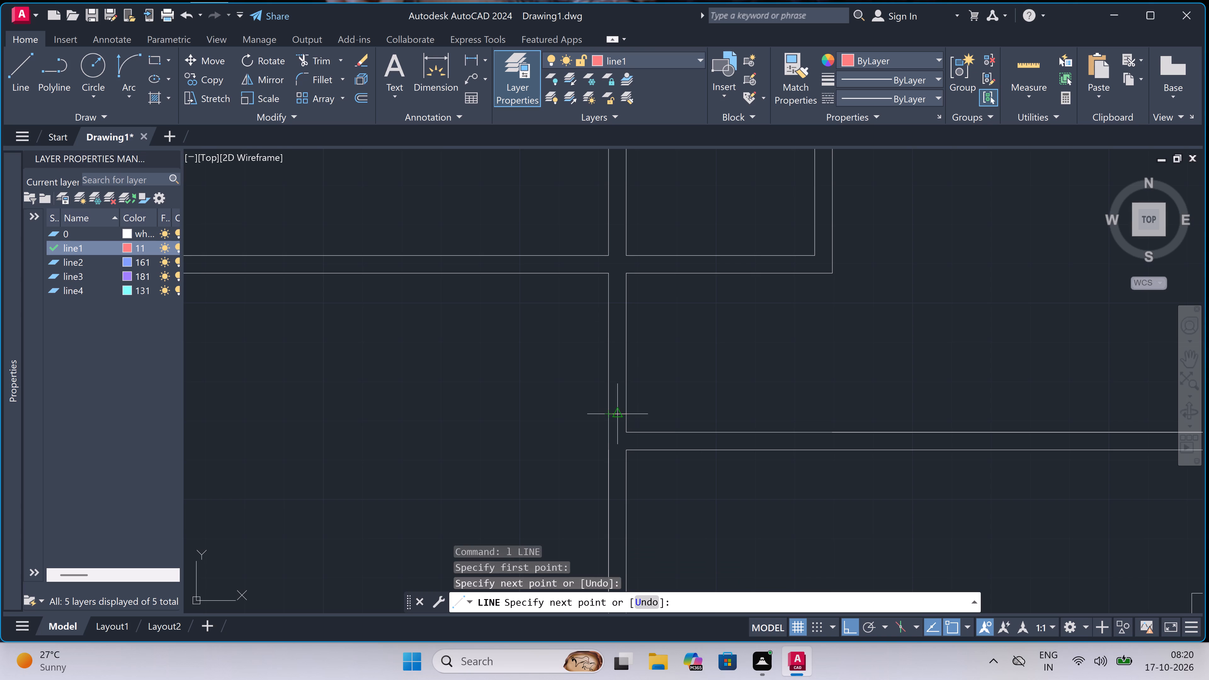
pyautogui.click(621, 411)
pyautogui.write('2"')
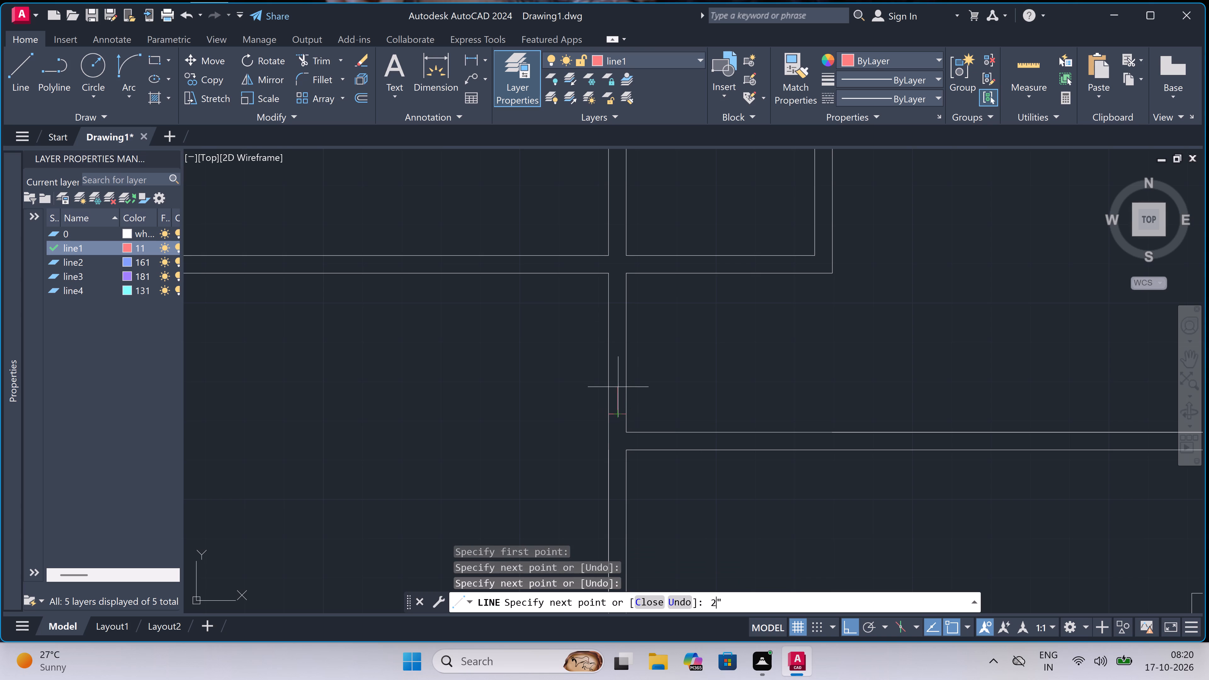
pyautogui.press('space')
pyautogui.write("3'")
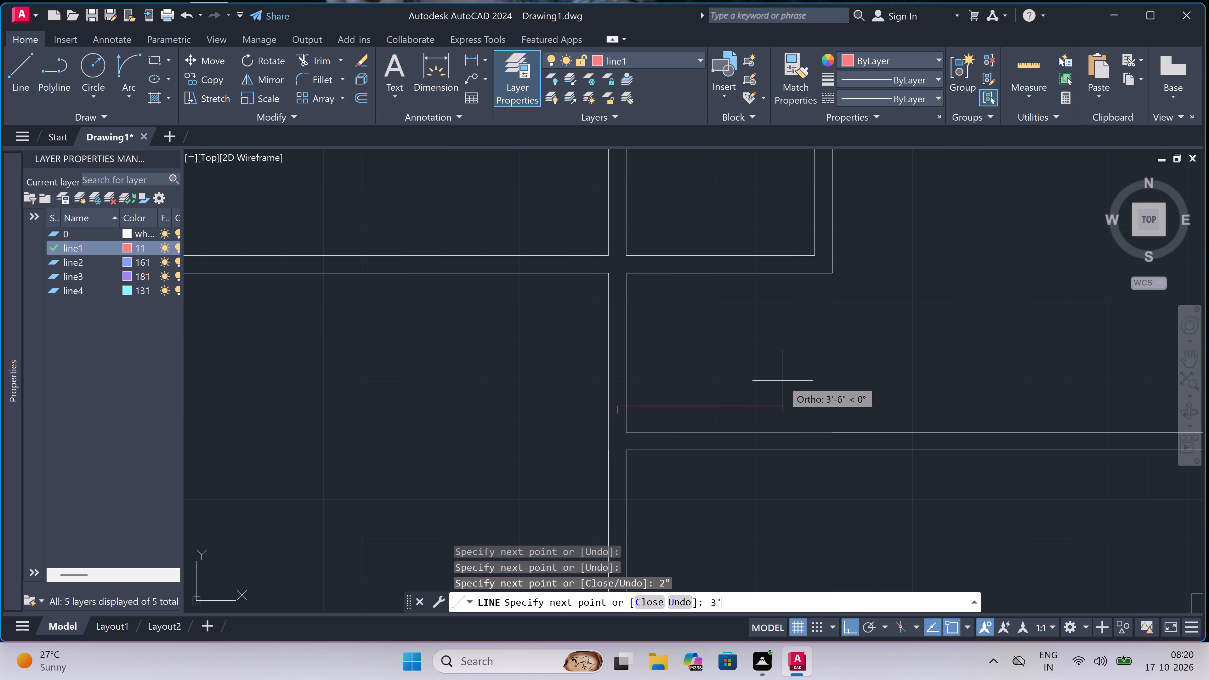
pyautogui.press('space')
pyautogui.press('Escape')
pyautogui.press('space')
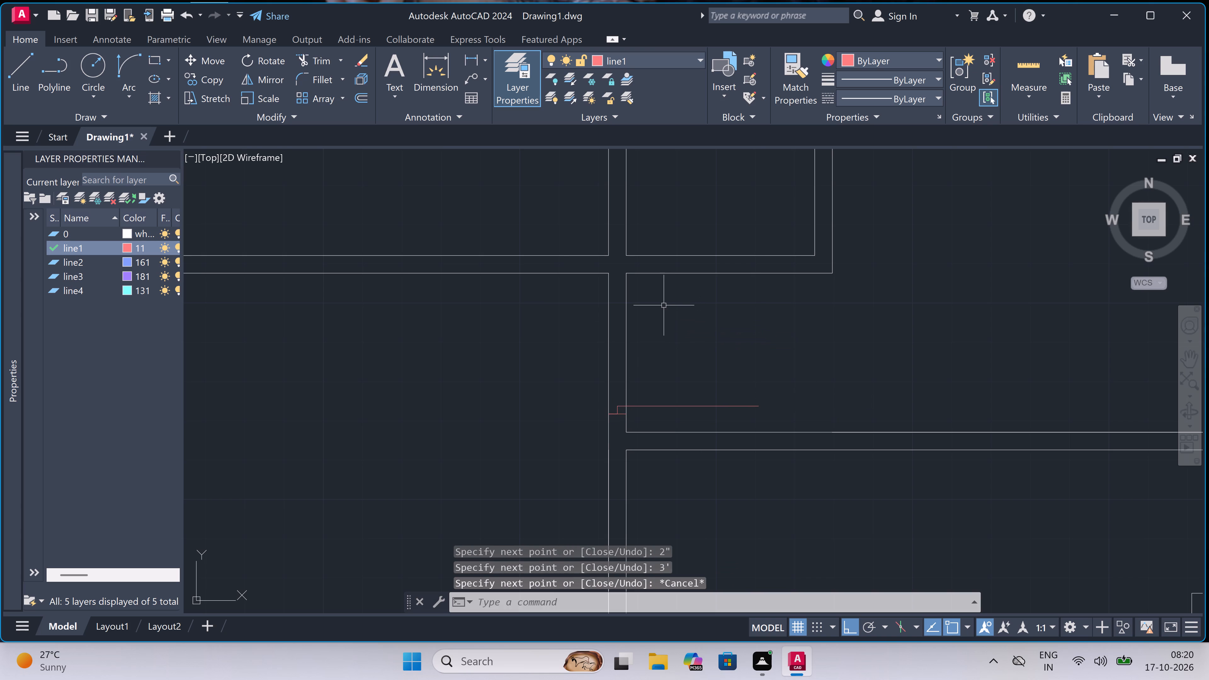
# Draw the upper door jamb line across the passage's right wall, with a 2" stub downward from its midpoint.
pyautogui.scroll(1, 620, 312)
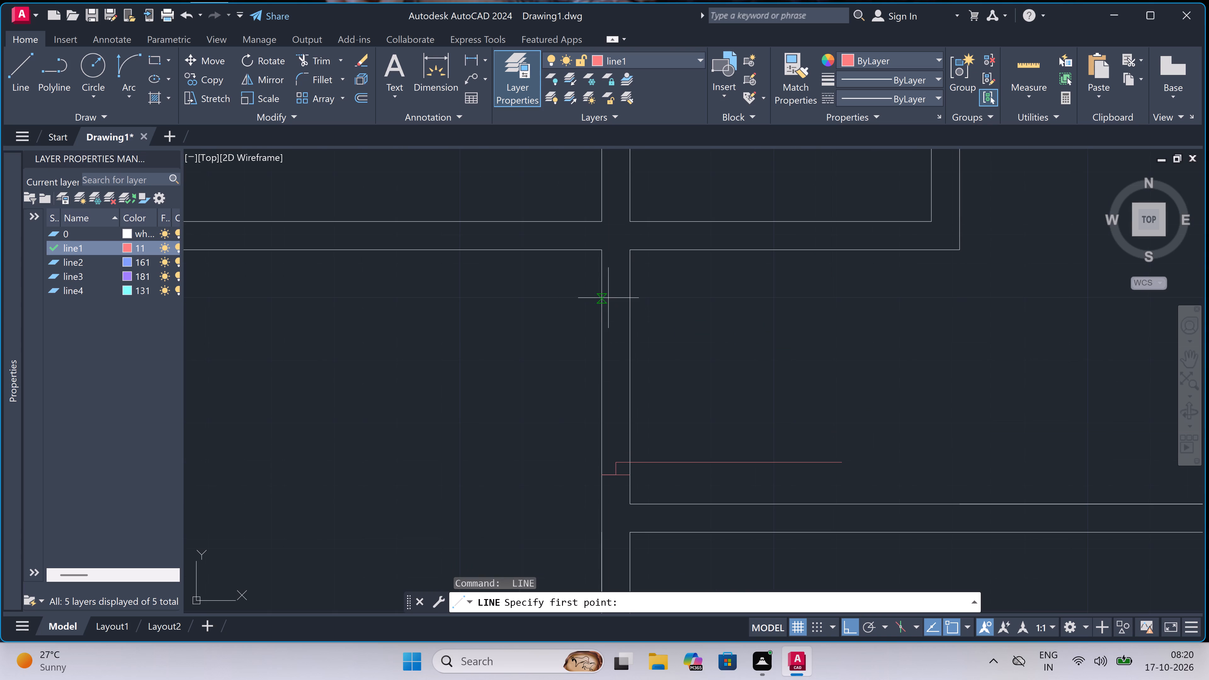
pyautogui.click(601, 281)
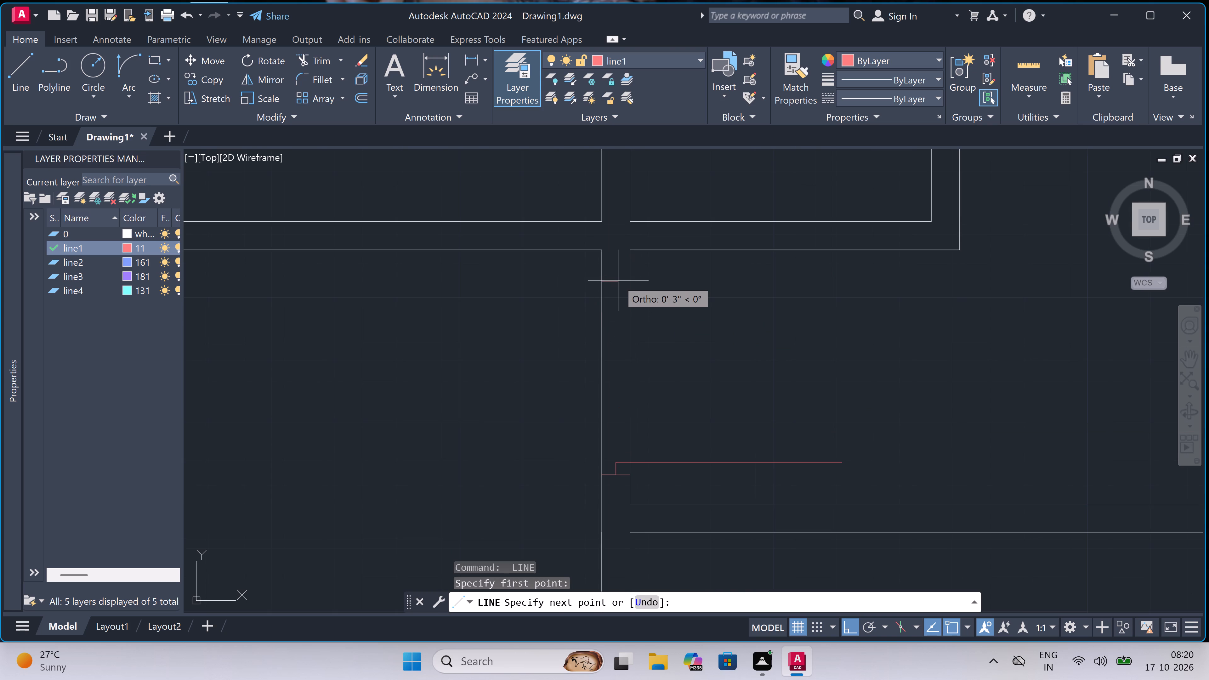
pyautogui.press('Escape')
pyautogui.press('space')
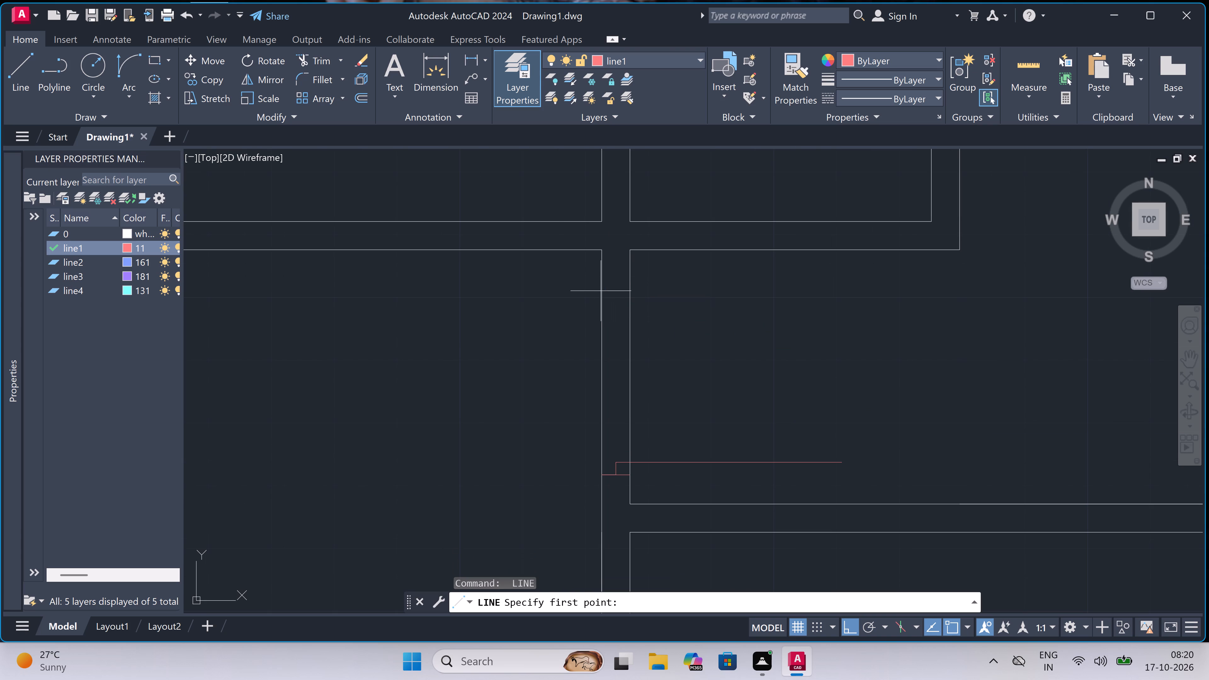
pyautogui.click(599, 289)
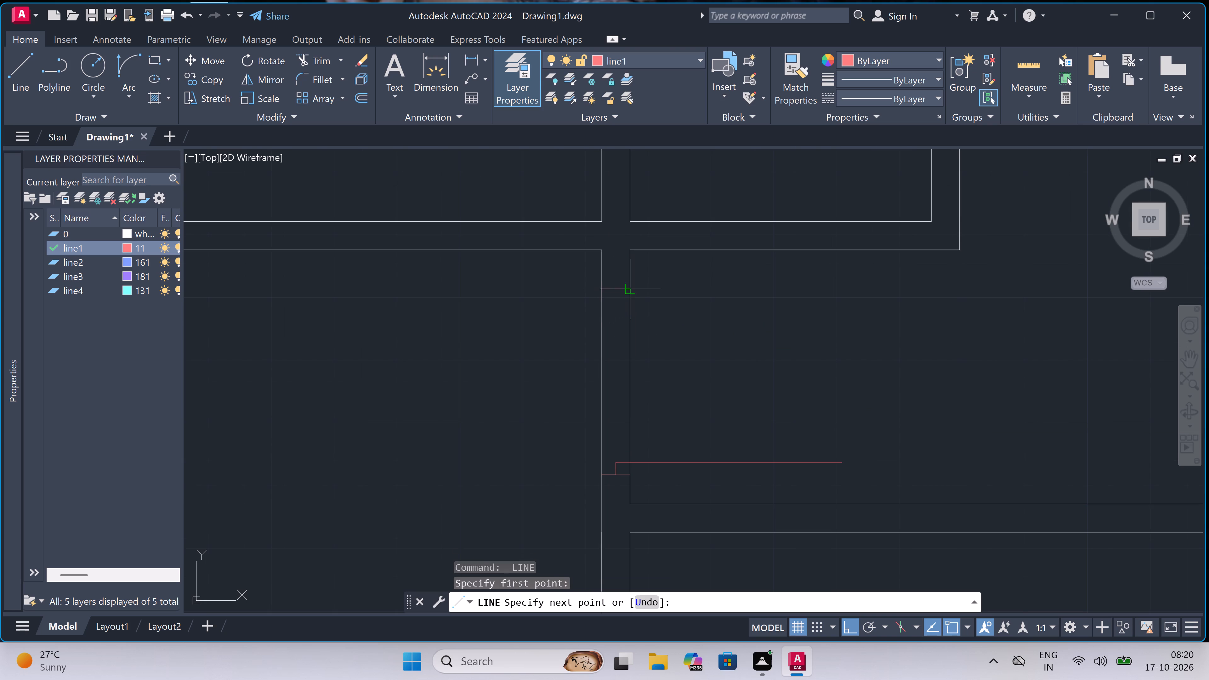
pyautogui.click(626, 288)
pyautogui.click(615, 293)
pyautogui.press('2')
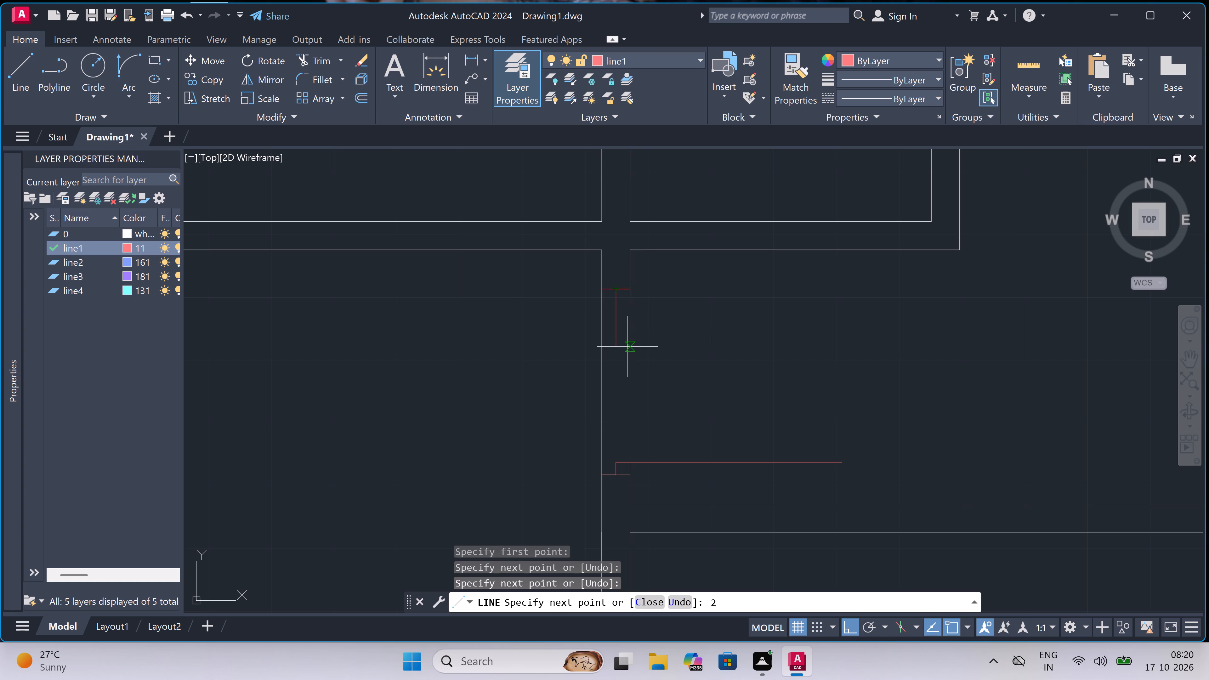
pyautogui.write('"')
pyautogui.press('space')
pyautogui.press('Escape')
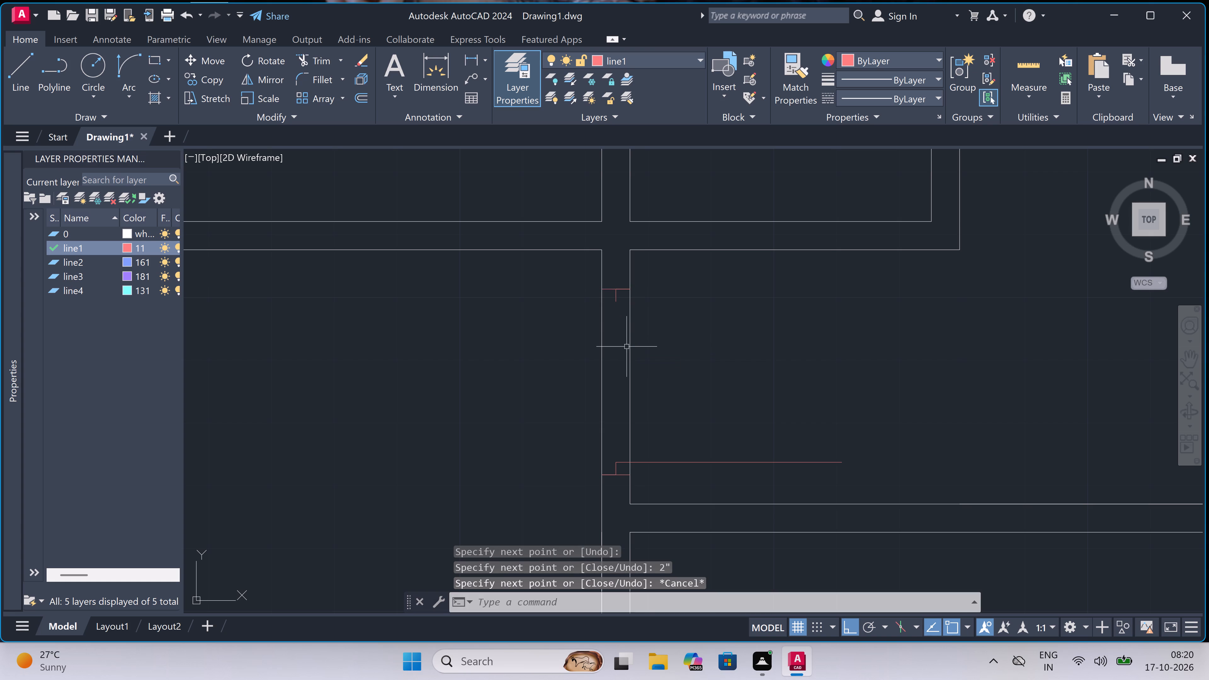
# Draw the door swing with a Start, End, Direction arc from the 3' leaf's free end to the upper jamb's stub.
pyautogui.click(132, 63)
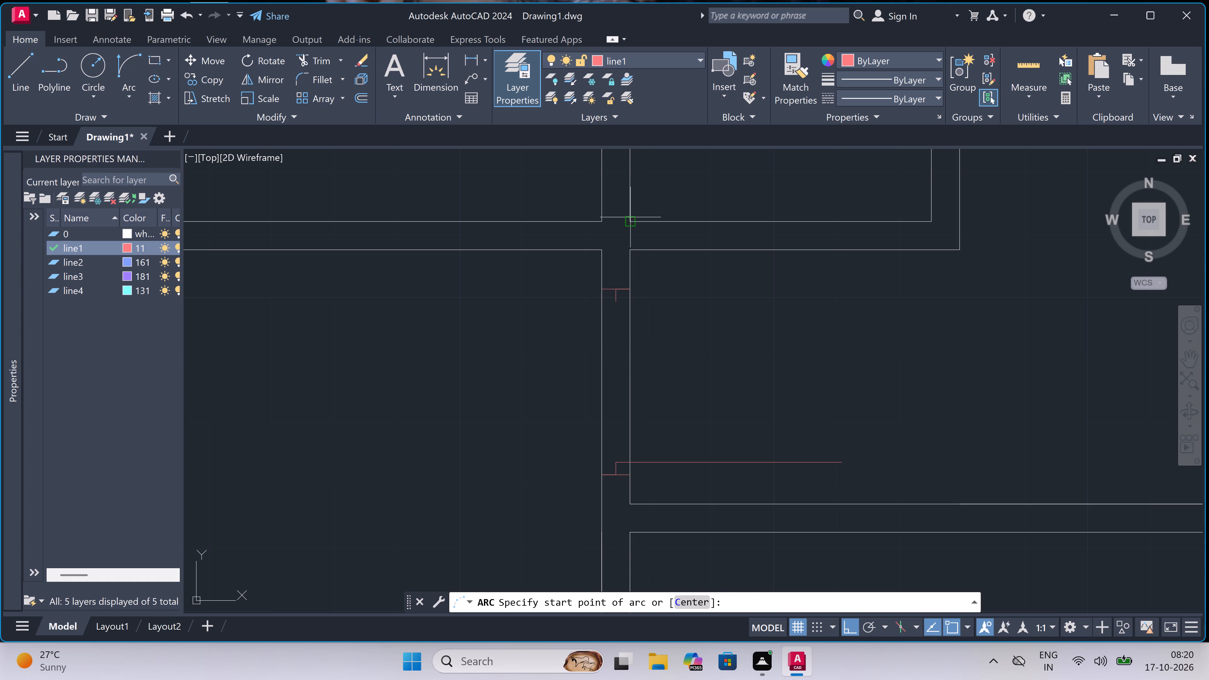
pyautogui.click(844, 464)
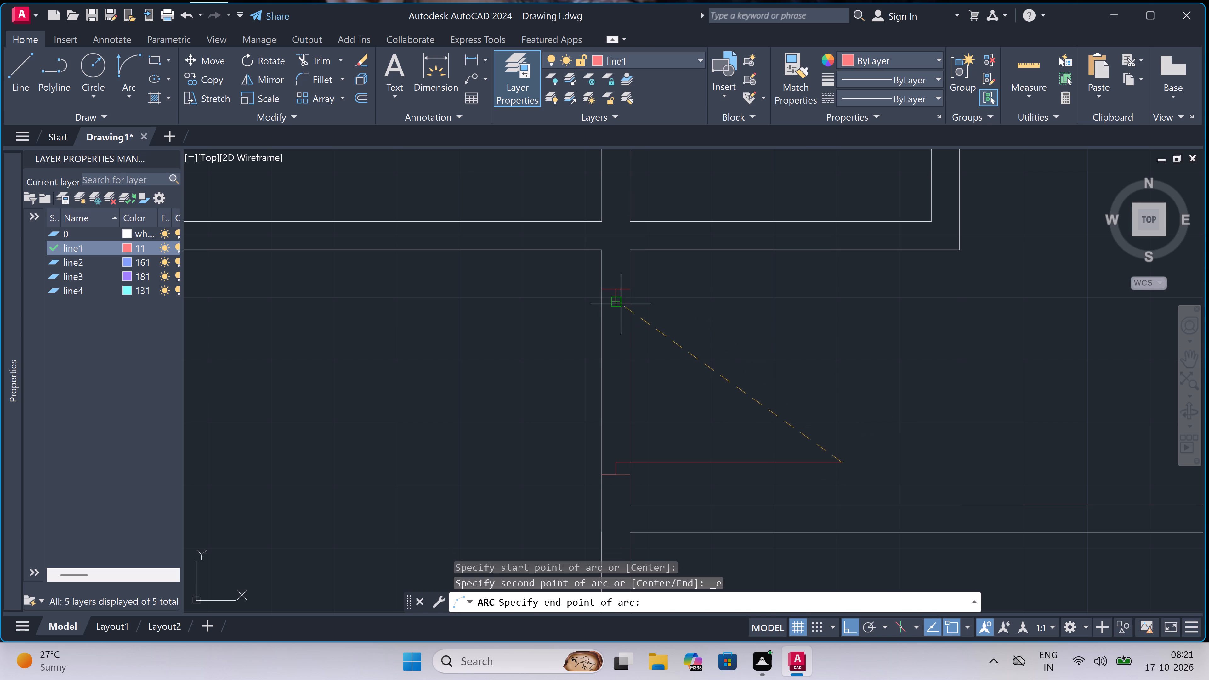
pyautogui.doubleClick(621, 304)
pyautogui.click(746, 281)
# Trim both wall lines between the two jambs to open the doorway in the passage's right wall.
pyautogui.press('t')
pyautogui.press('r')
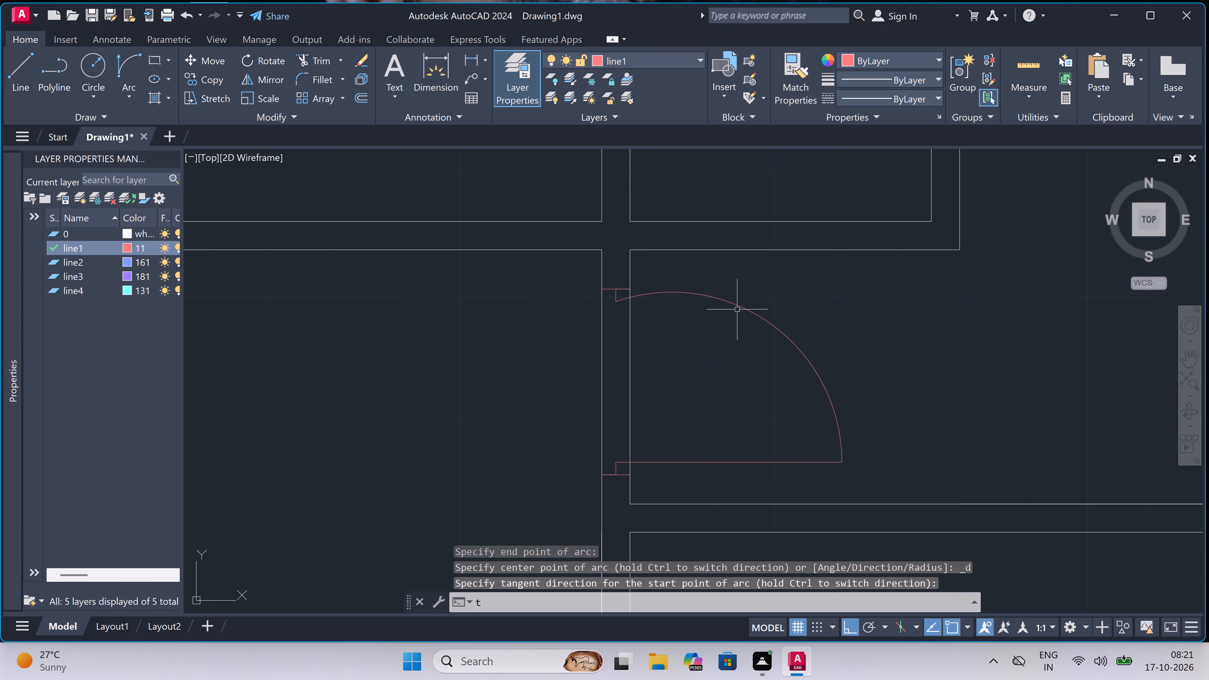
pyautogui.press('space')
pyautogui.moveTo(723, 378); pyautogui.dragTo(710, 382)
pyautogui.click(460, 423)
pyautogui.scroll(-4, 540, 381)
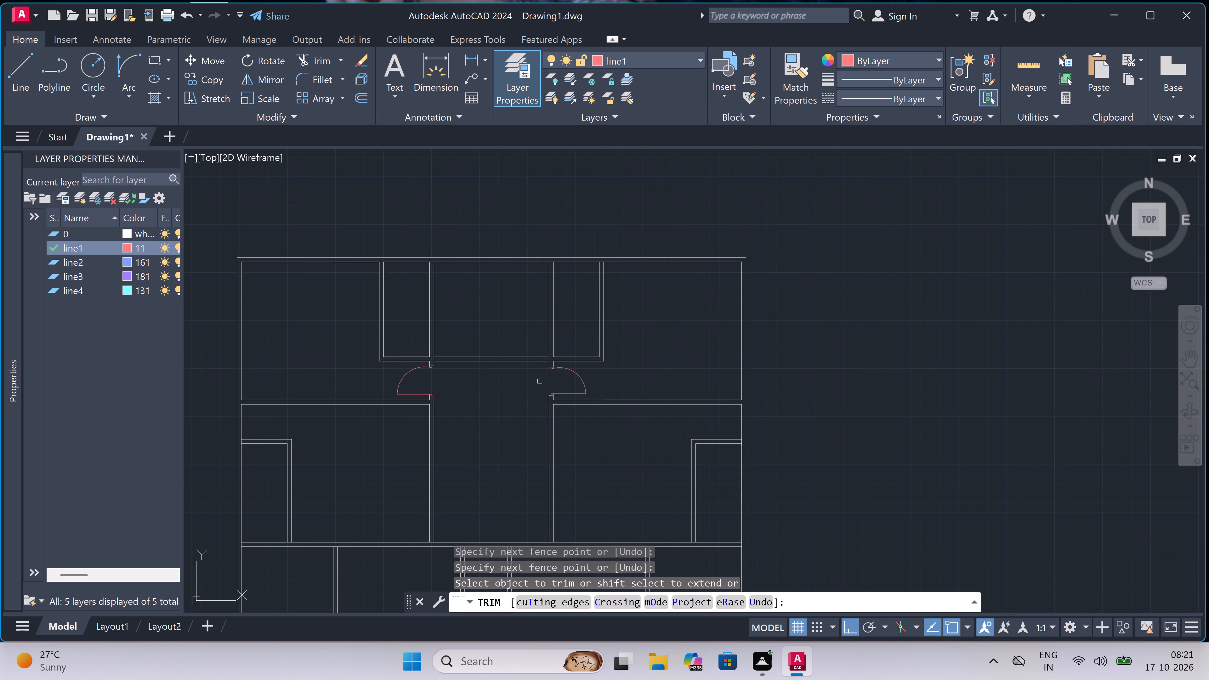
pyautogui.press('Escape')
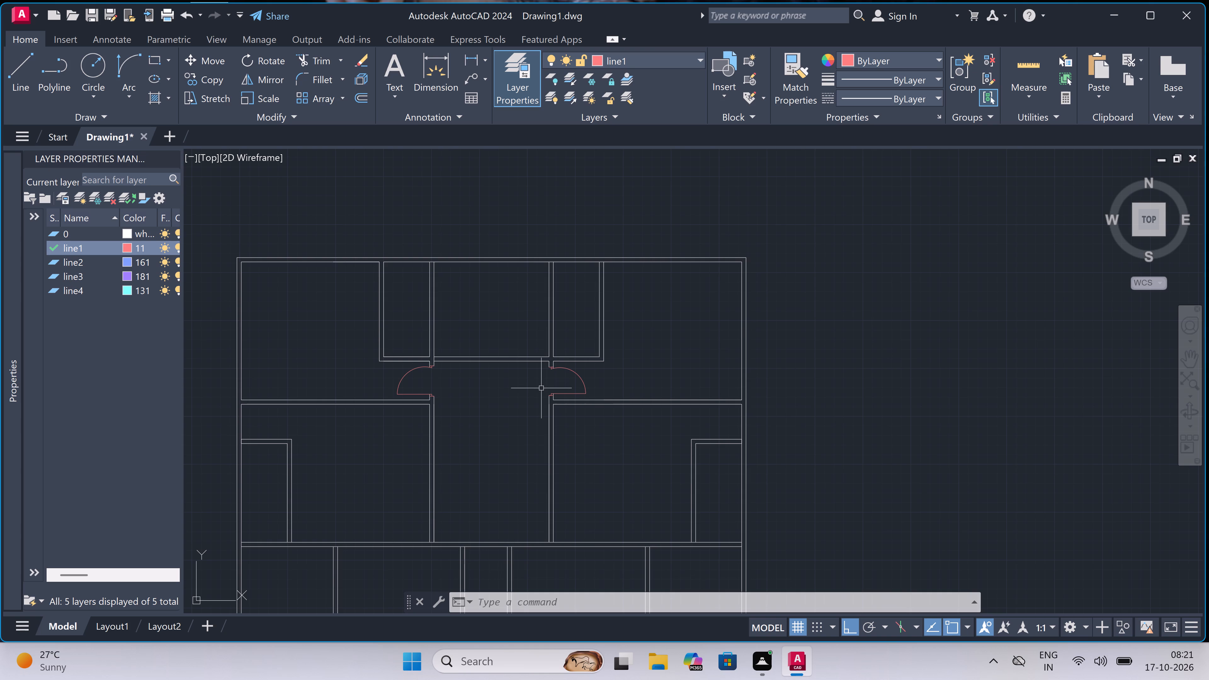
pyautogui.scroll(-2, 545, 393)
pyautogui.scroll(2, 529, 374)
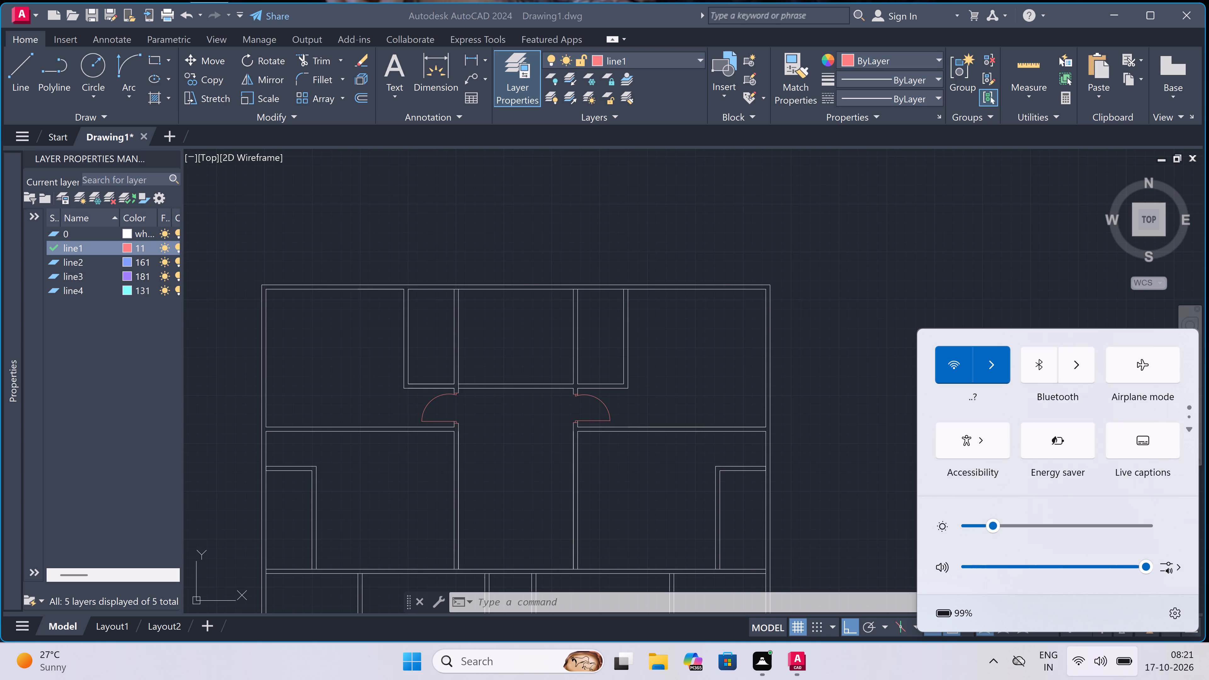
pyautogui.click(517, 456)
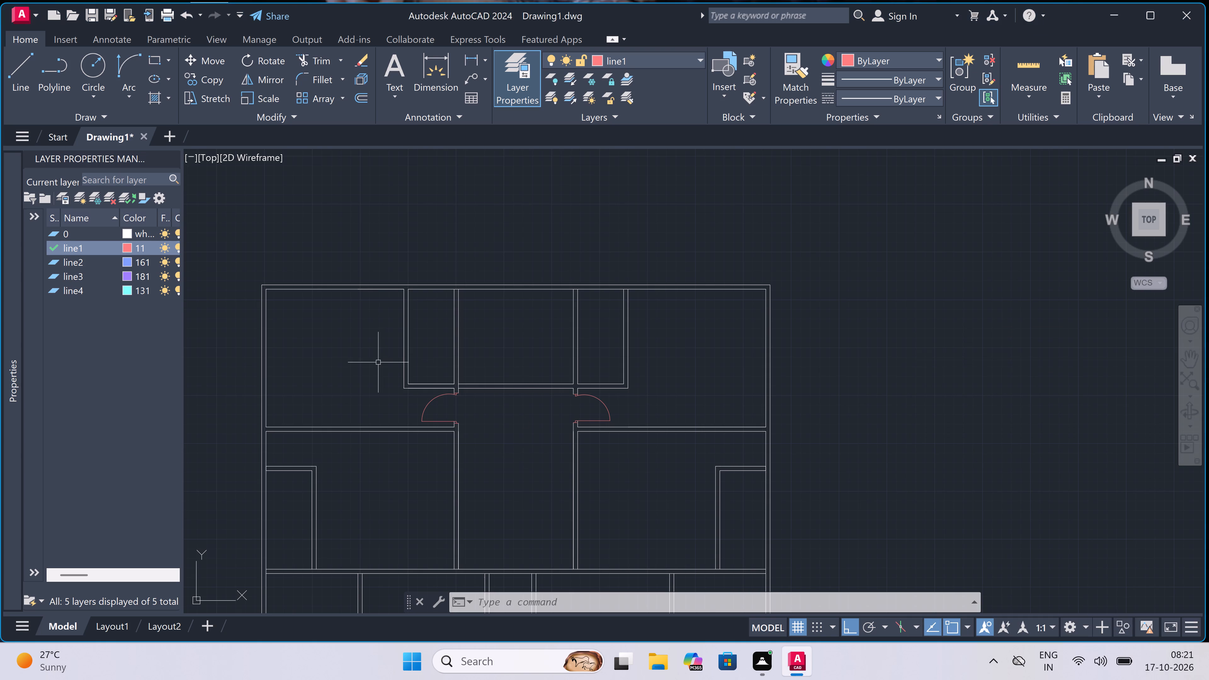
# Draw the lower door jamb across the small upper-left room's left wall, with a 2" upward stub and a 2' leaf line into the room.
pyautogui.scroll(3, 377, 362)
pyautogui.write('l')
pyautogui.press('space')
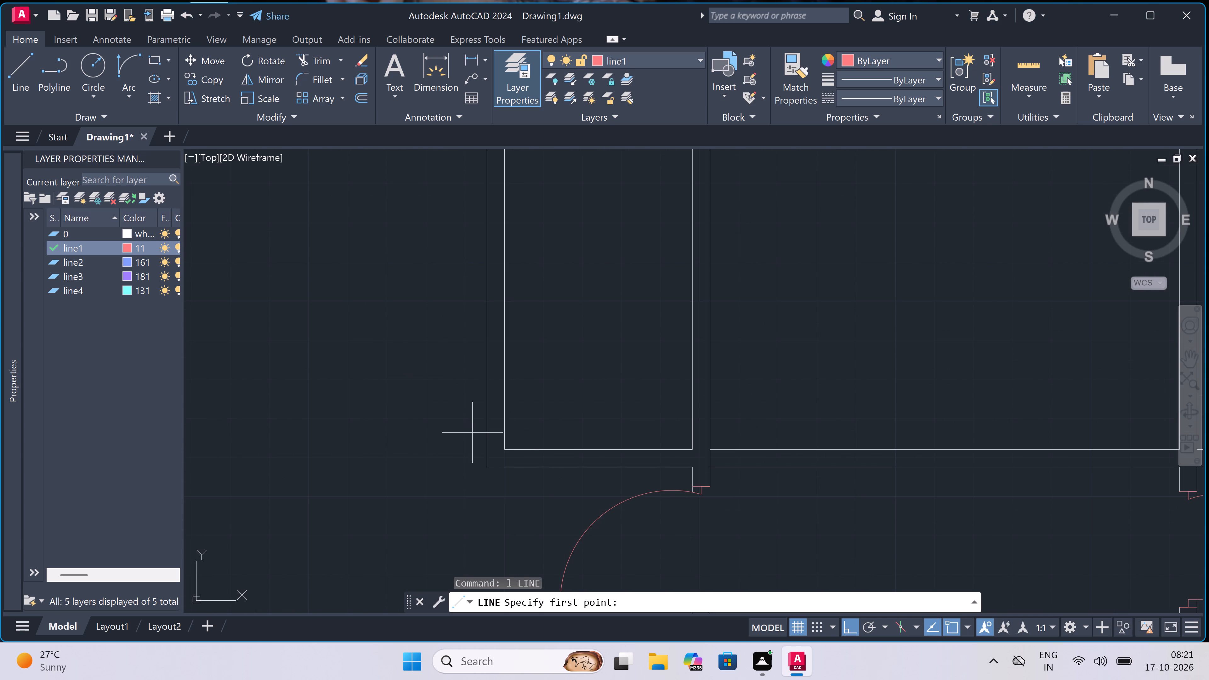
pyautogui.scroll(1, 500, 449)
pyautogui.click(482, 430)
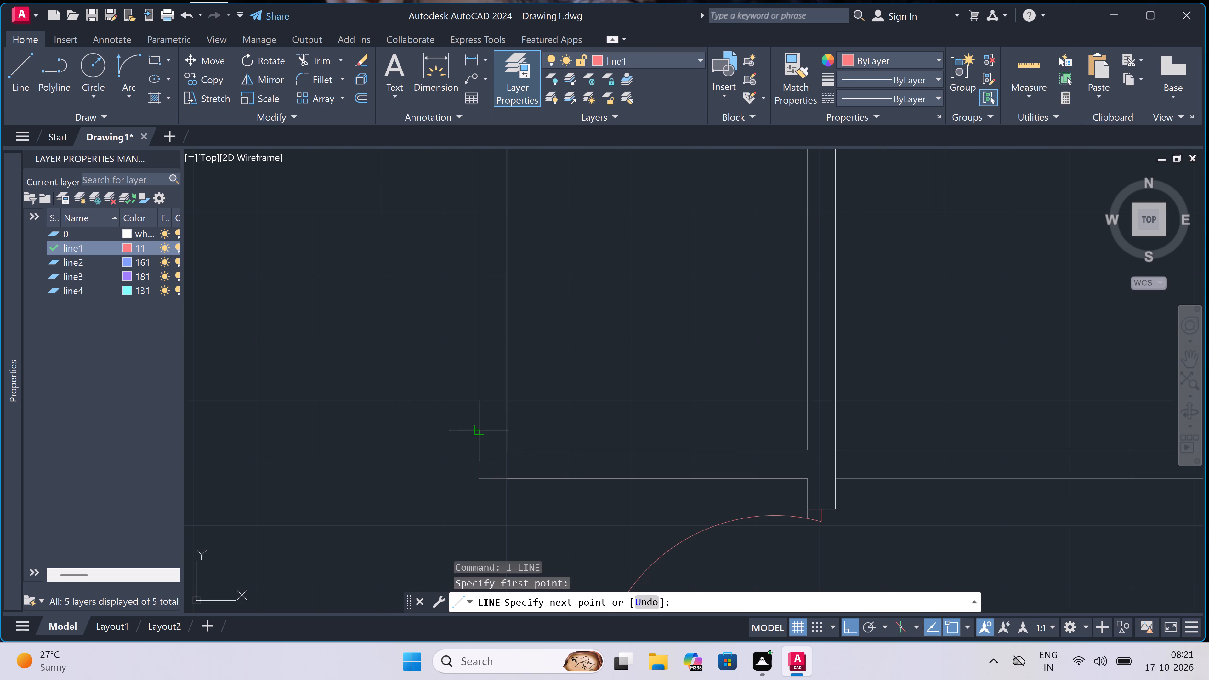
pyautogui.moveTo(509, 436); pyautogui.dragTo(510, 445)
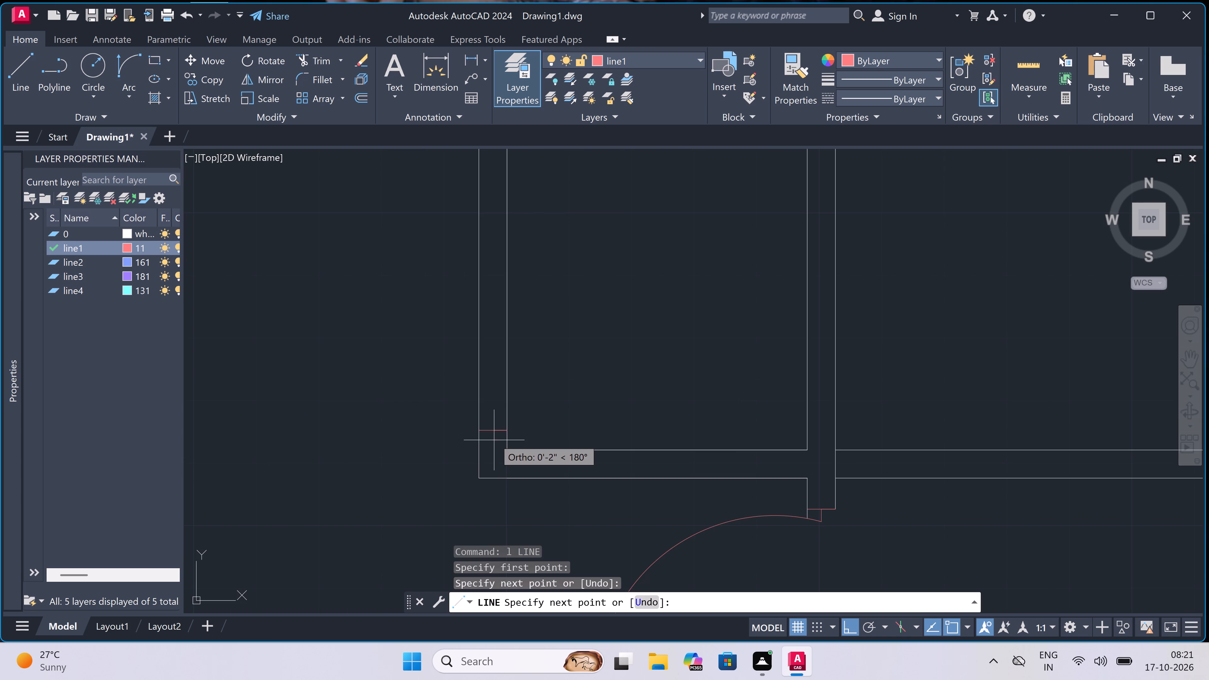
pyautogui.moveTo(495, 433); pyautogui.dragTo(492, 415)
pyautogui.press('2')
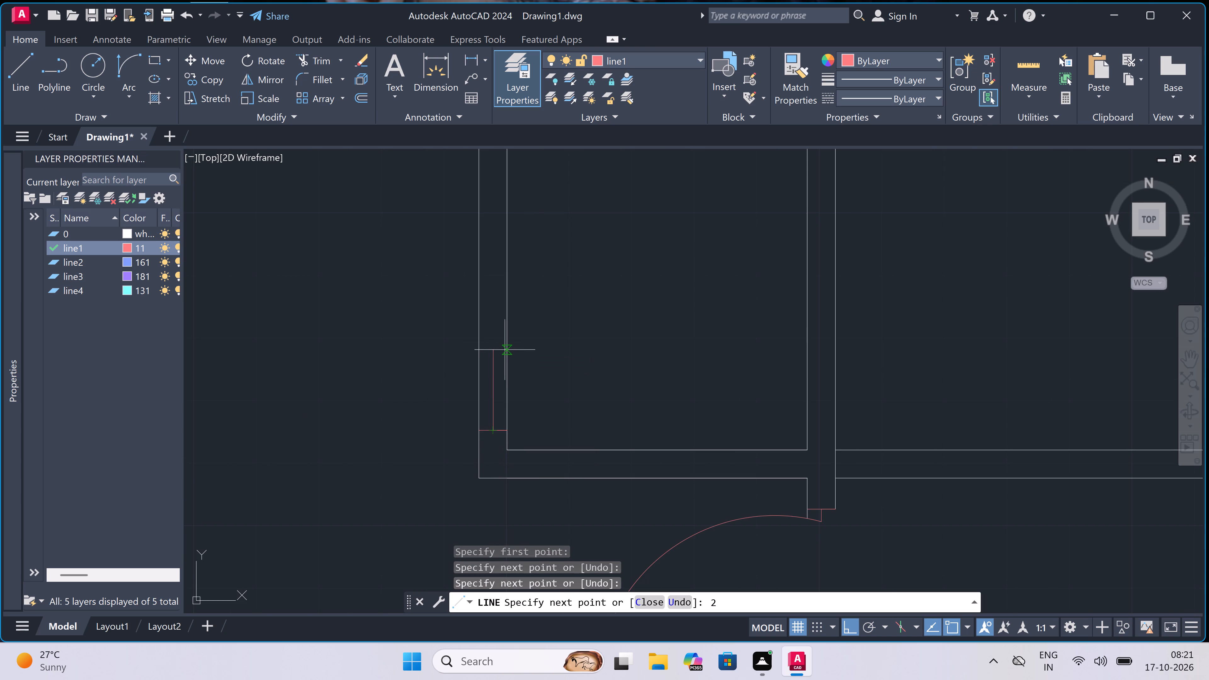
pyautogui.write('"')
pyautogui.press('space')
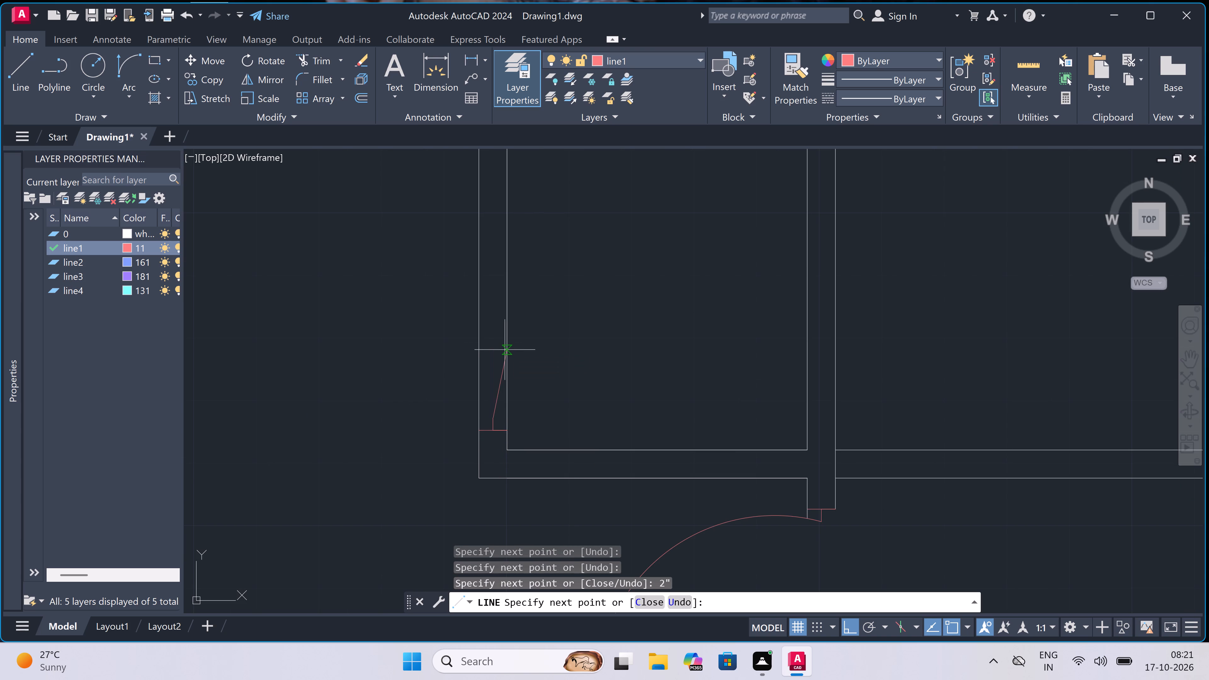
pyautogui.write("2'")
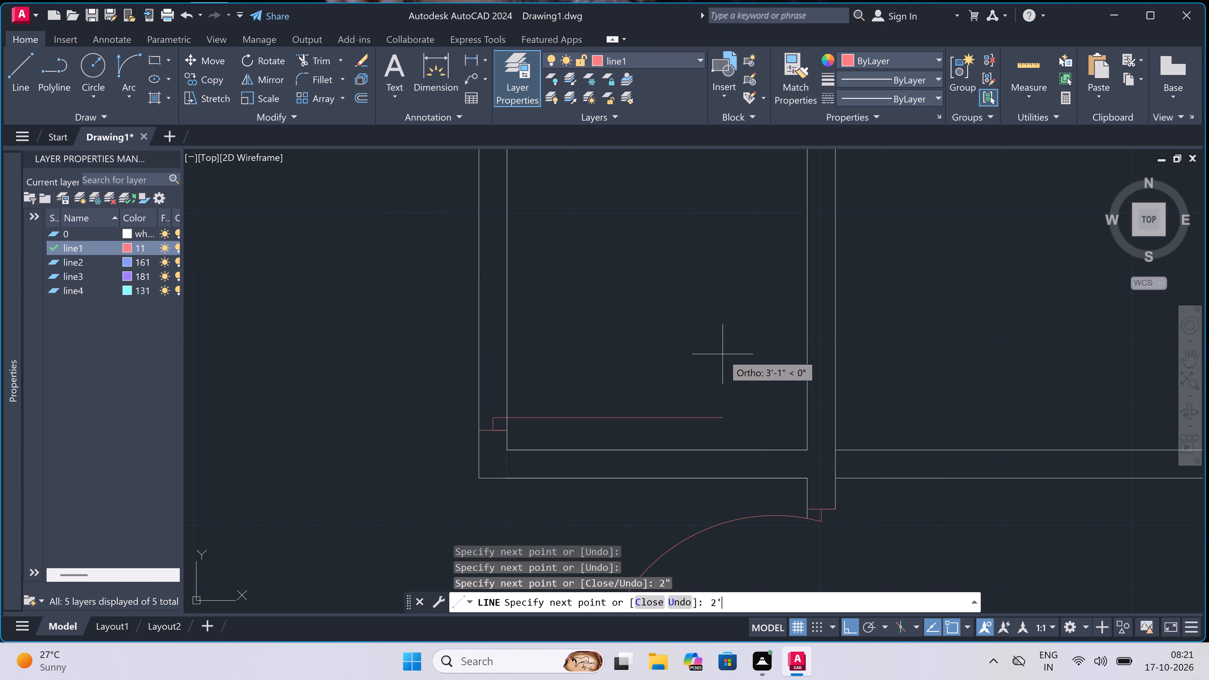
pyautogui.press('space')
pyautogui.press('Escape')
# Draw the upper door jamb line across the same wall, with a 2" stub downward from its midpoint.
pyautogui.press('space')
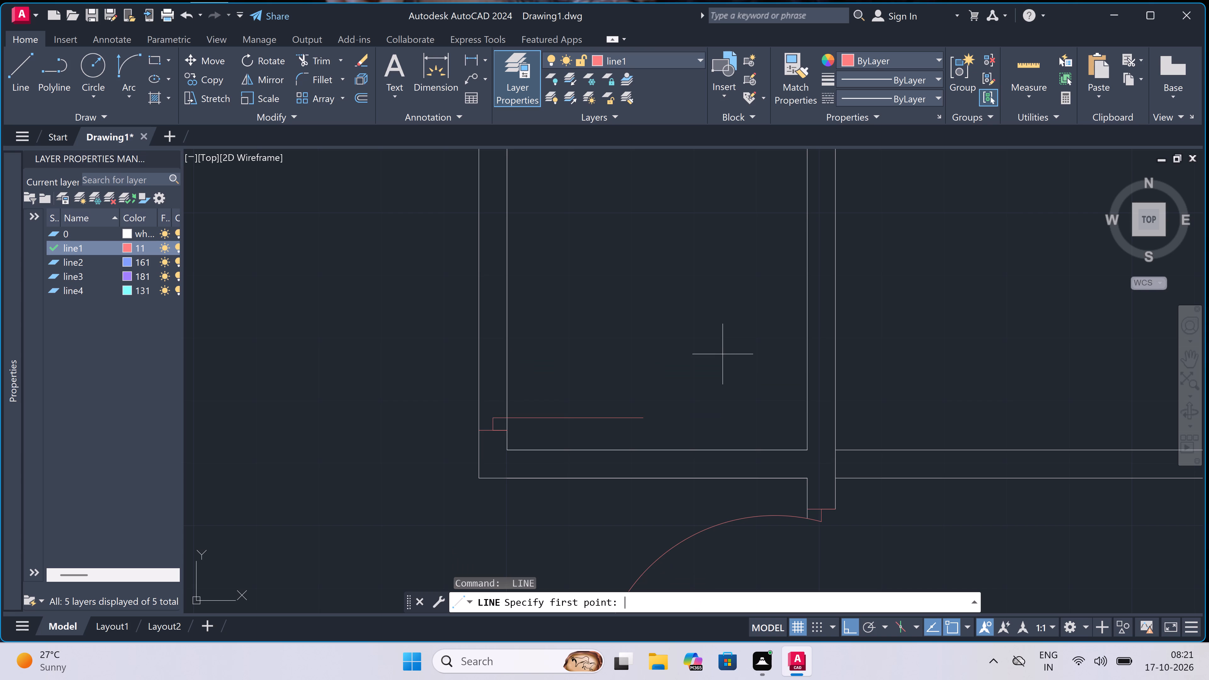
pyautogui.click(479, 301)
pyautogui.doubleClick(504, 300)
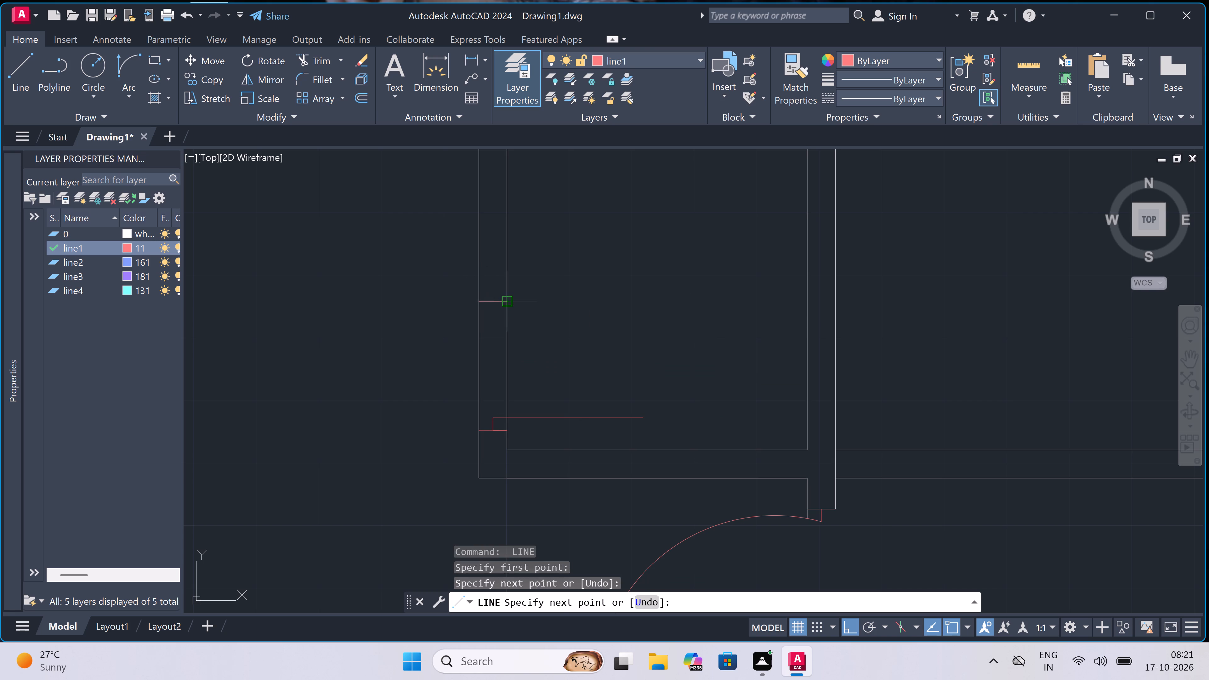
pyautogui.click(490, 304)
pyautogui.press('2')
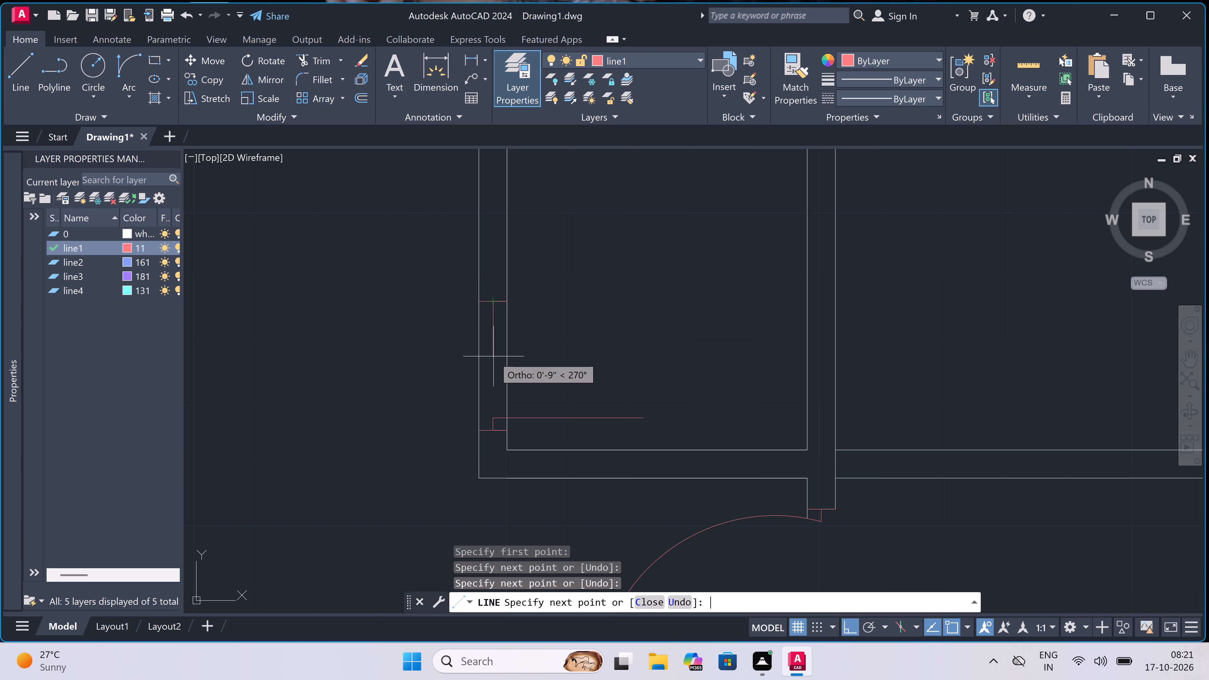
pyautogui.hotkey('shift', '"')
pyautogui.press('space')
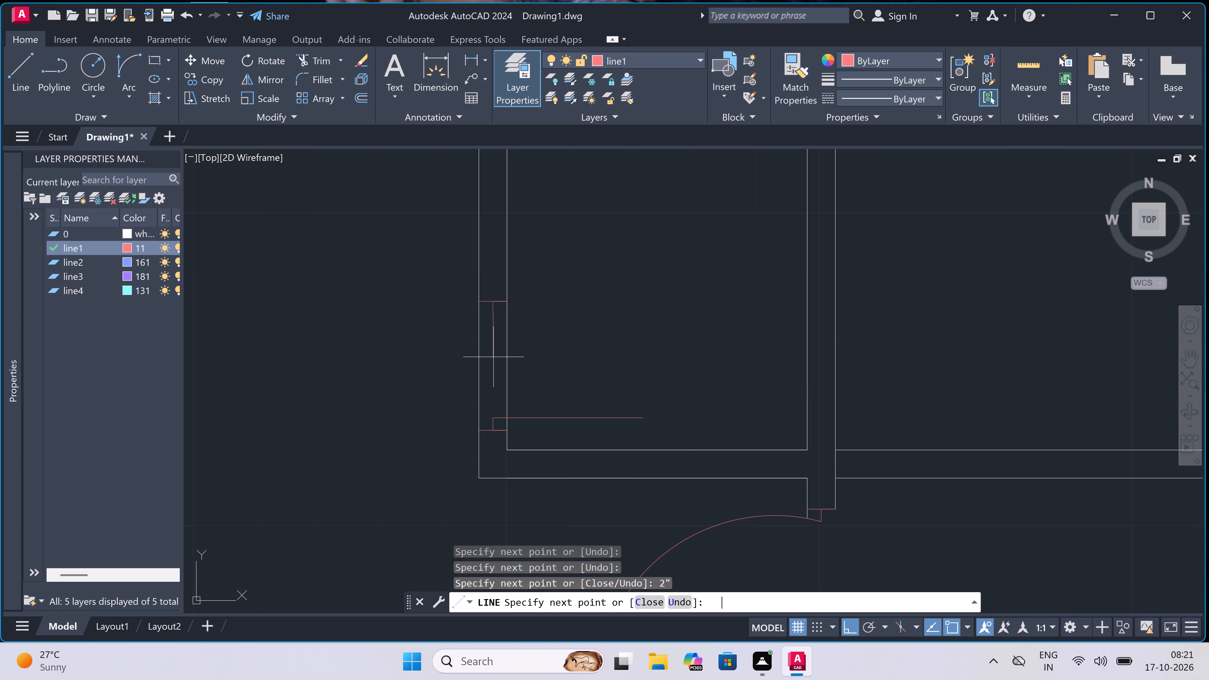
pyautogui.press('Escape')
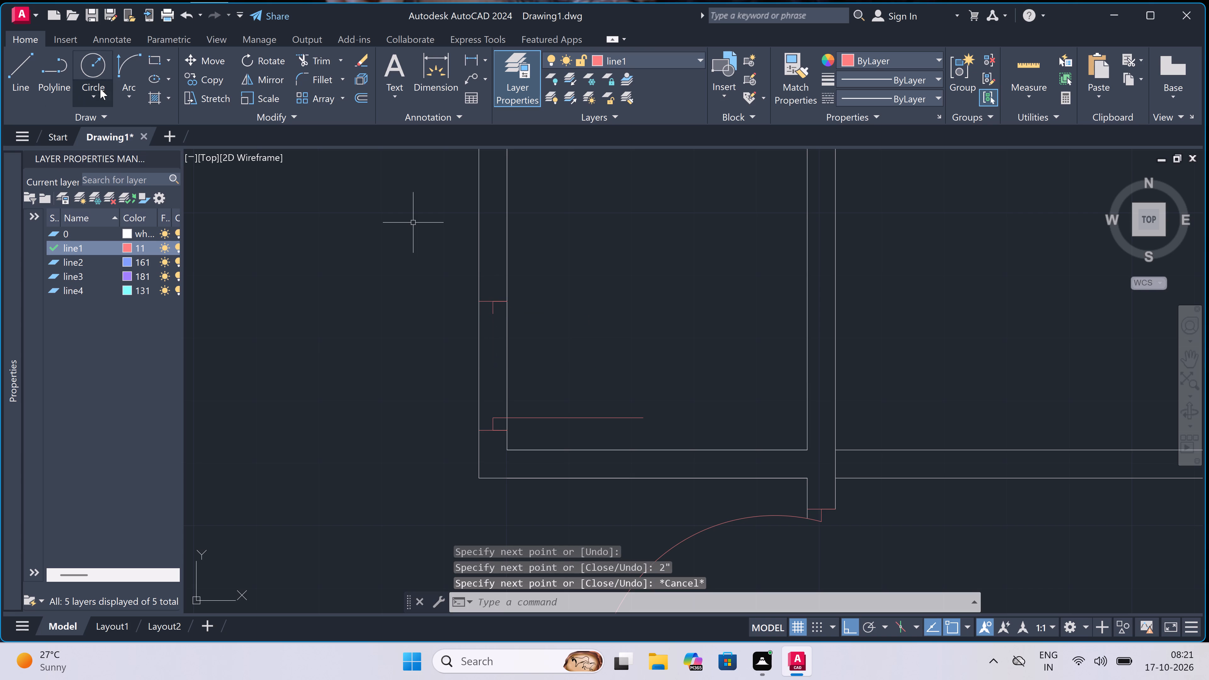
# Draw the door swing with a Start, End, Direction arc from the 2' leaf's free end to the upper jamb's stub.
pyautogui.click(130, 59)
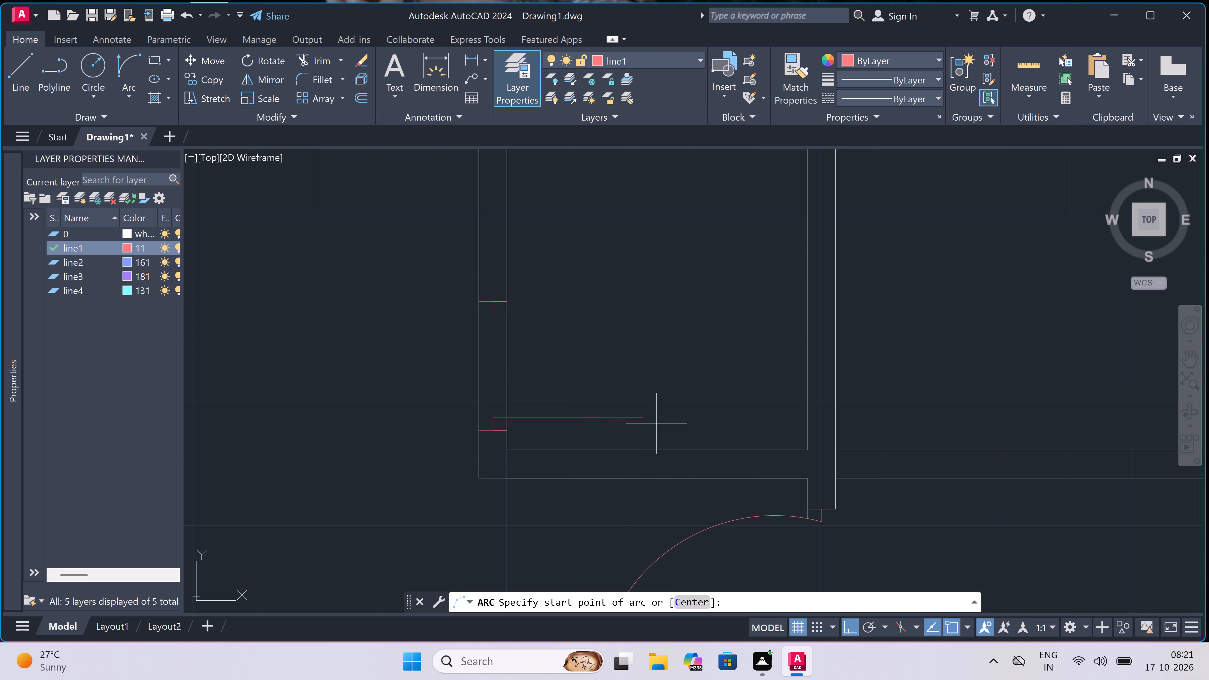
pyautogui.click(647, 419)
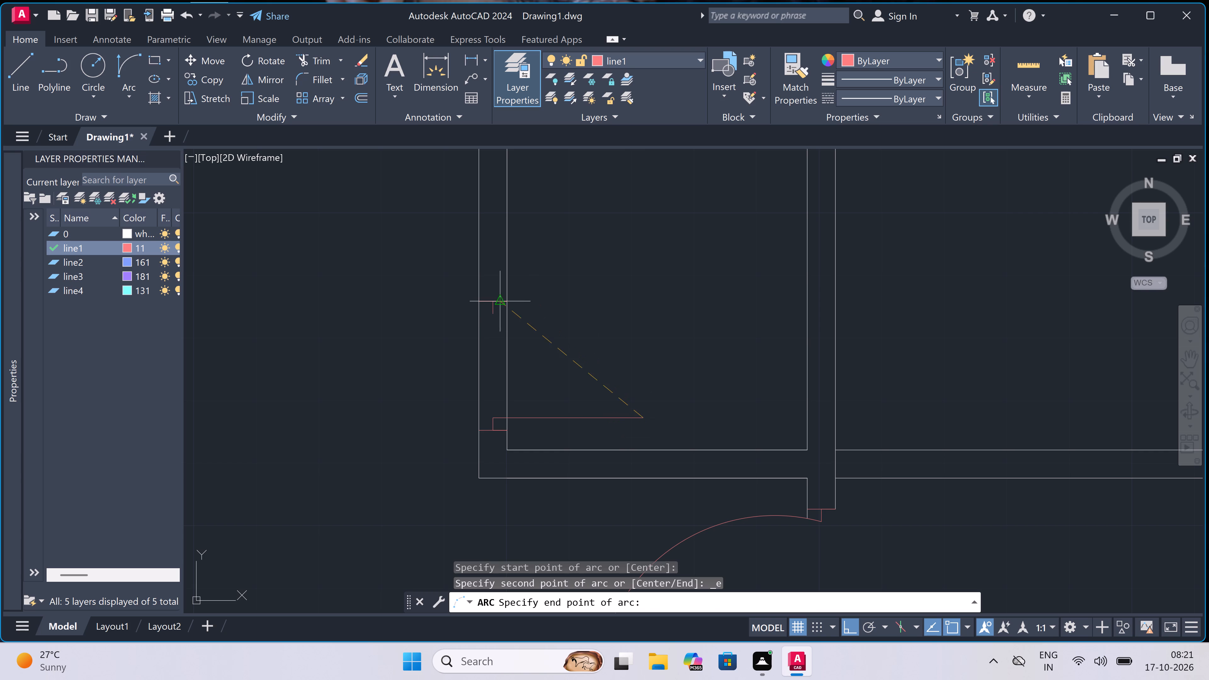
pyautogui.click(490, 309)
pyautogui.click(553, 303)
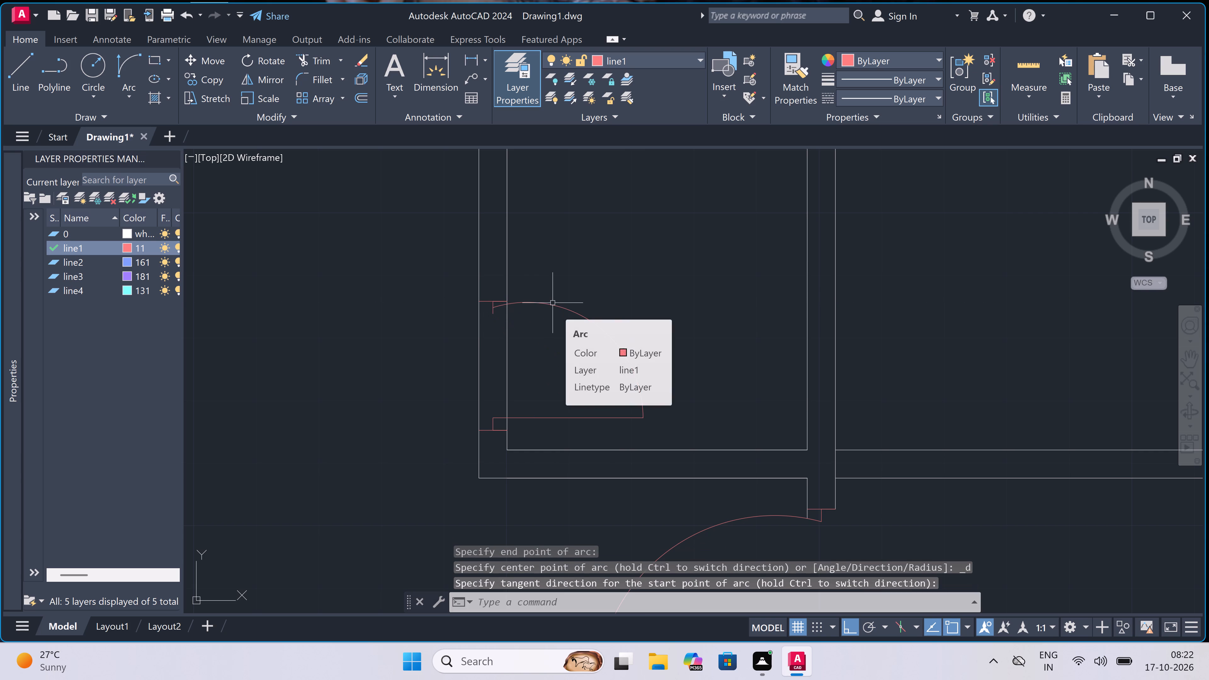
# Trim the upper stub's excess below the arc and both wall lines between the jambs to open the small room's doorway.
pyautogui.write('tr')
pyautogui.press('space')
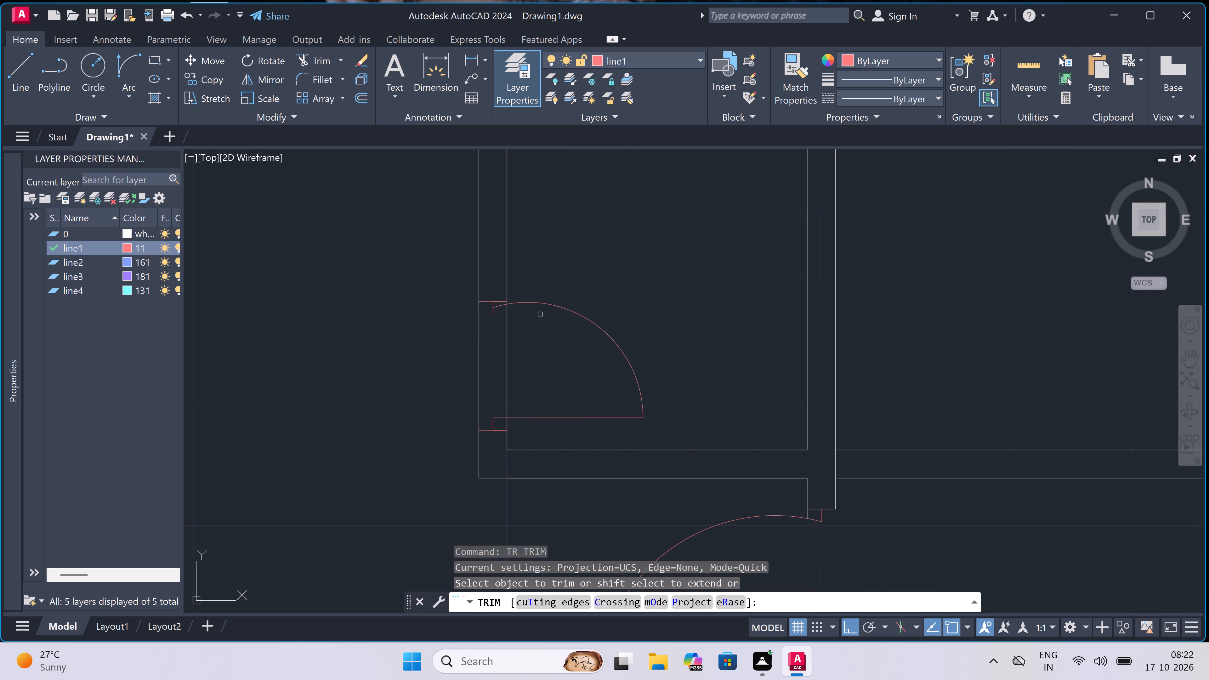
pyautogui.scroll(3, 512, 300)
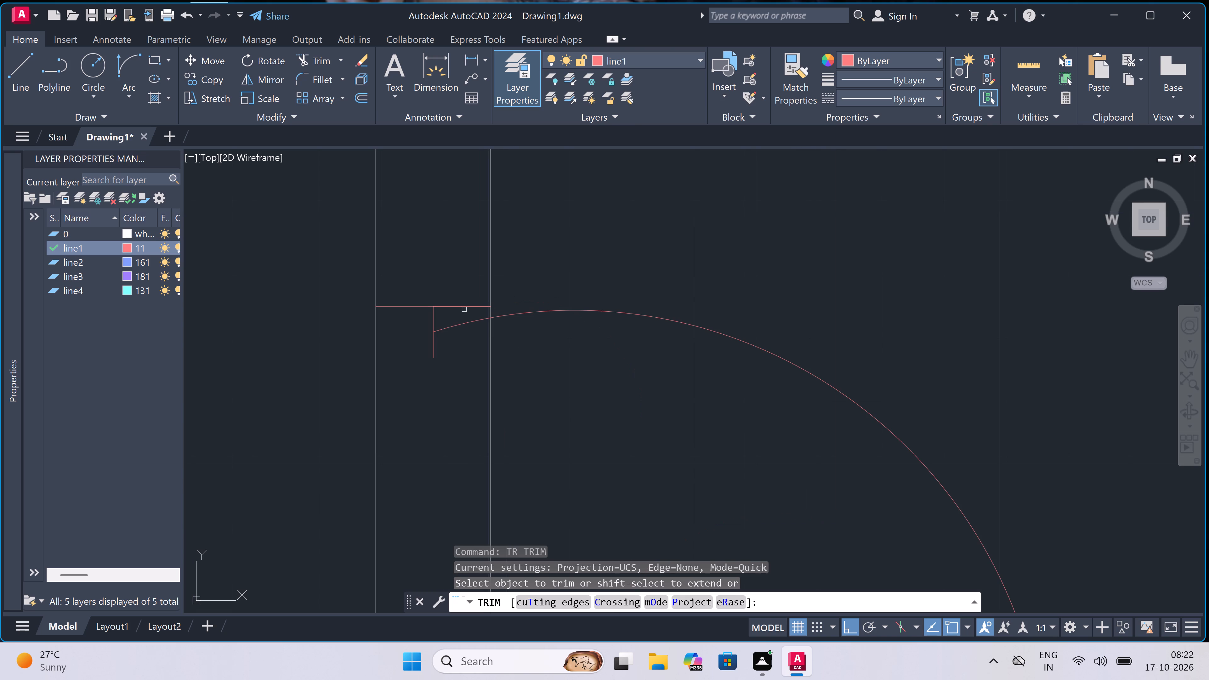
pyautogui.click(423, 337)
pyautogui.click(437, 343)
pyautogui.scroll(-3, 437, 343)
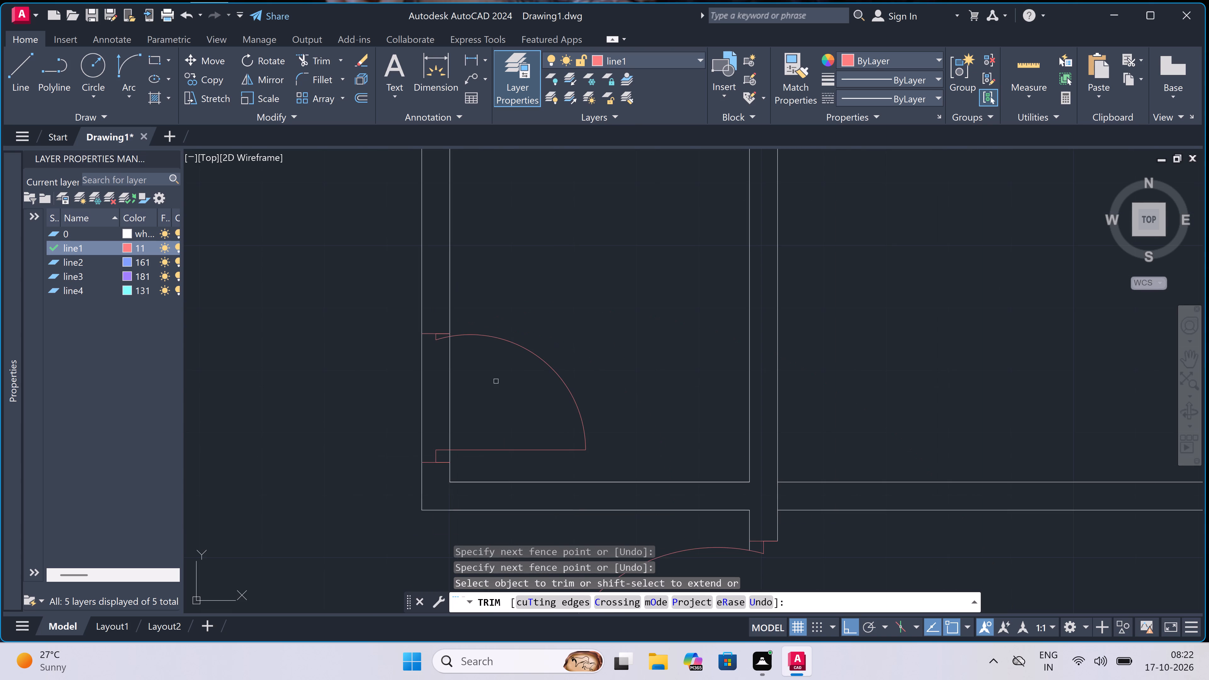
pyautogui.click(499, 389)
pyautogui.click(358, 406)
pyautogui.press('Escape')
# Draw the left door jamb line across the upper middle room's bottom wall, near its left corner, and return to the jamb's midpoint.
pyautogui.write('l')
pyautogui.press('space')
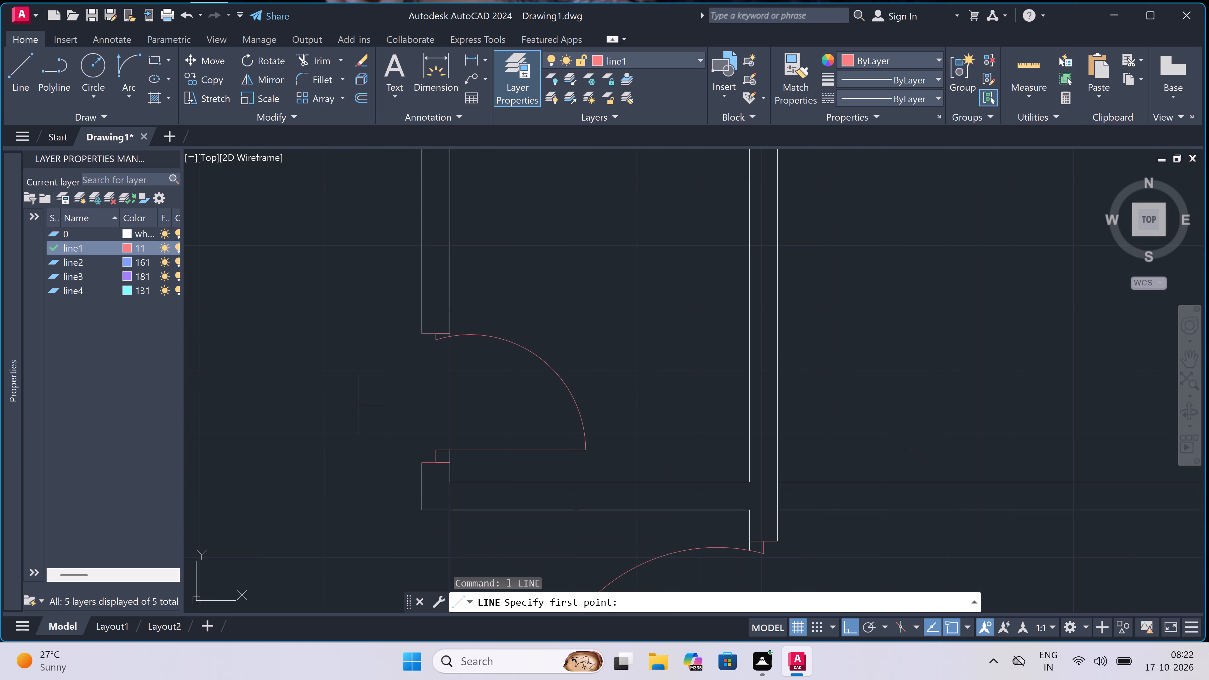
pyautogui.scroll(-3, 358, 404)
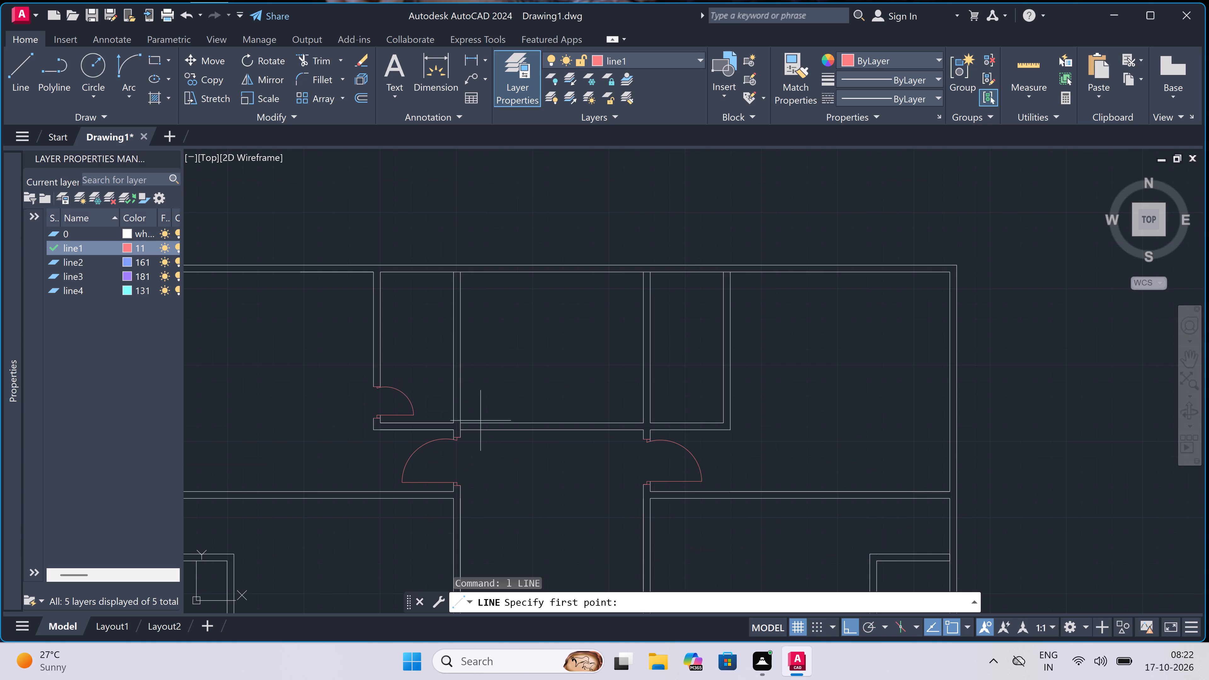
pyautogui.scroll(3, 463, 434)
pyautogui.scroll(1, 489, 393)
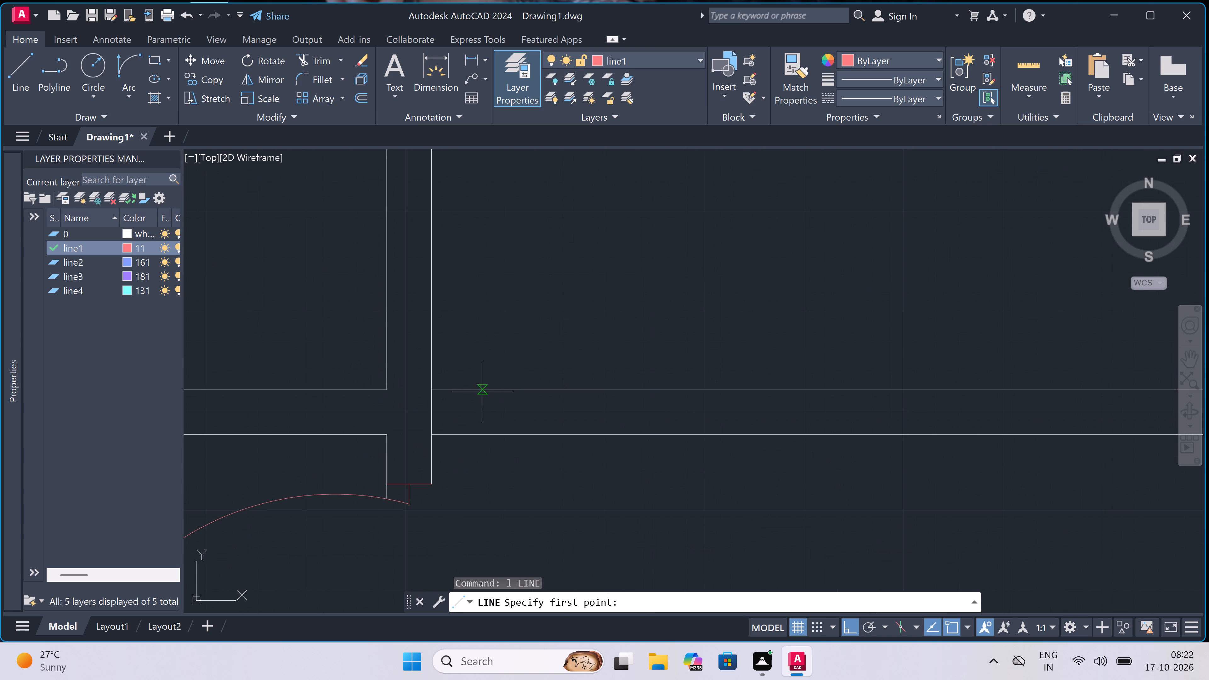
pyautogui.click(480, 391)
pyautogui.click(479, 429)
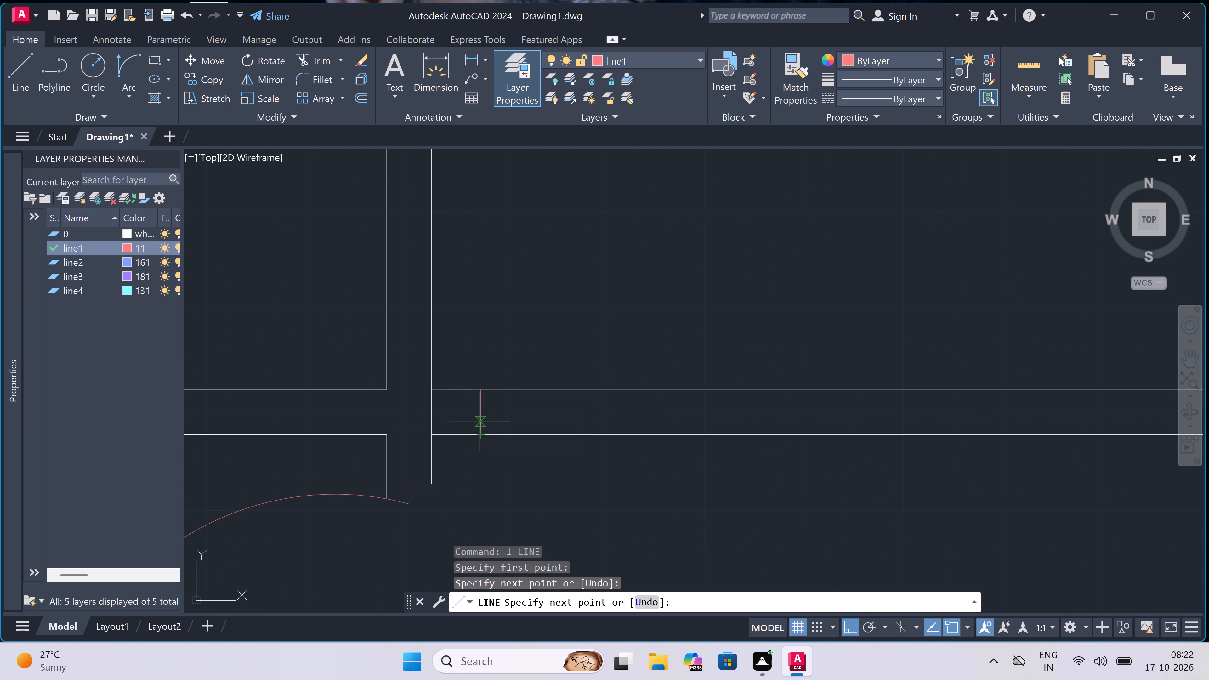
pyautogui.click(481, 408)
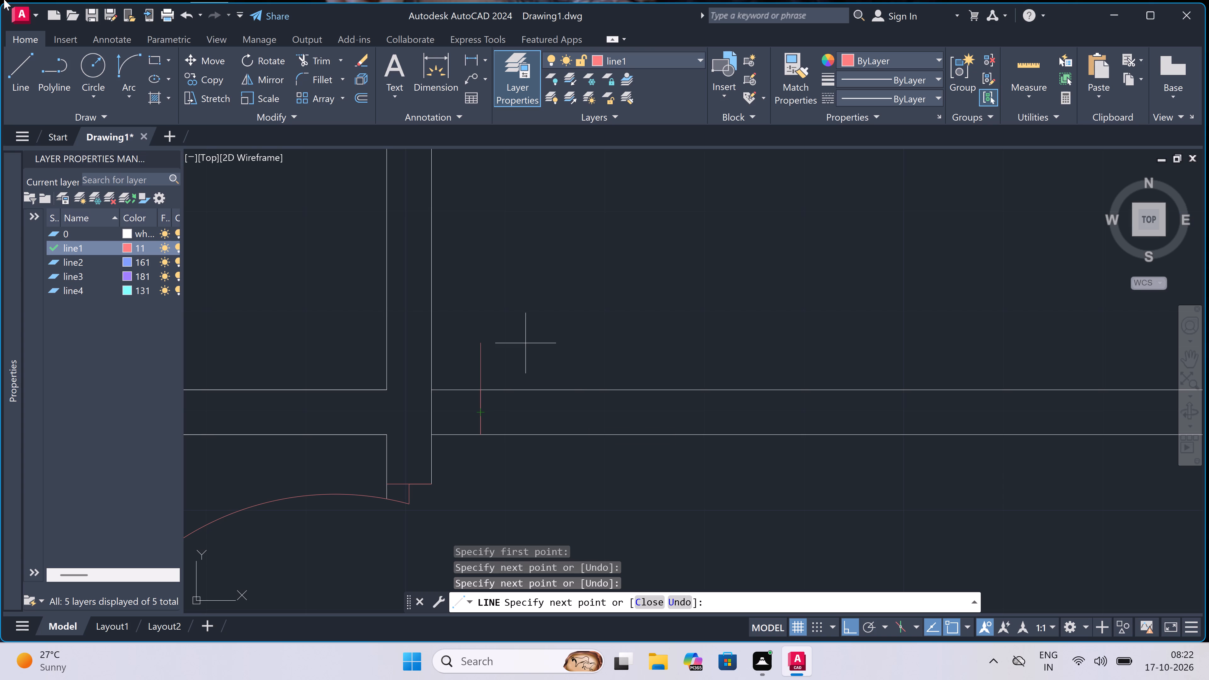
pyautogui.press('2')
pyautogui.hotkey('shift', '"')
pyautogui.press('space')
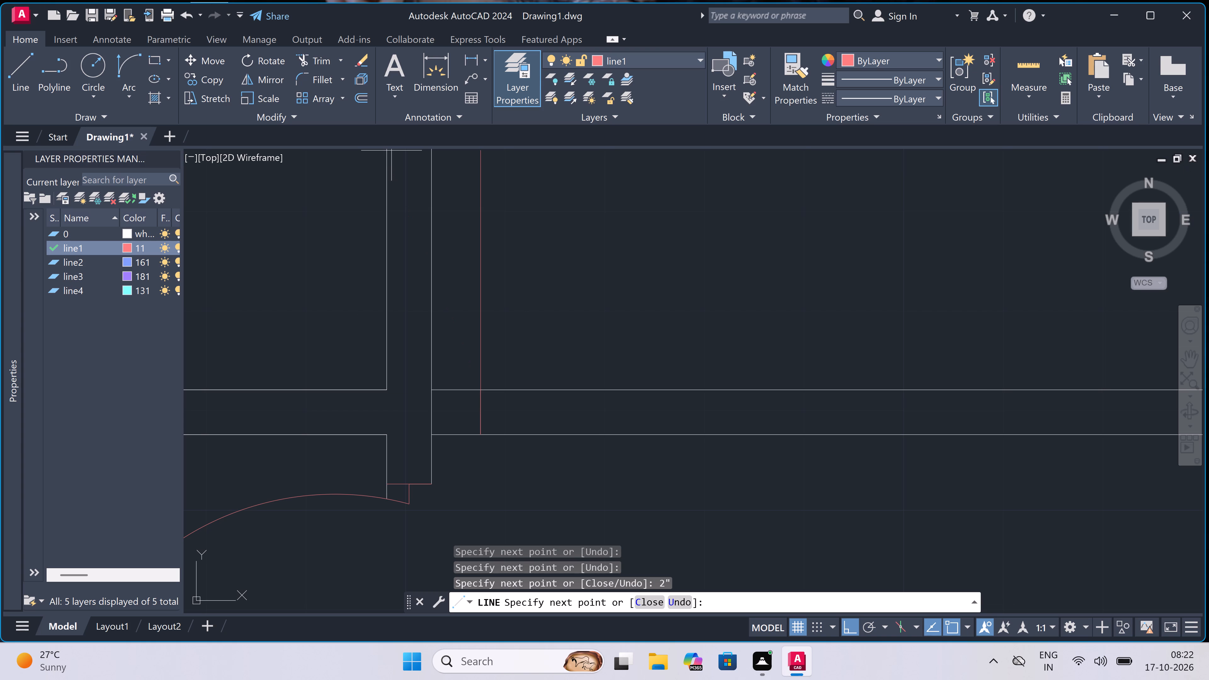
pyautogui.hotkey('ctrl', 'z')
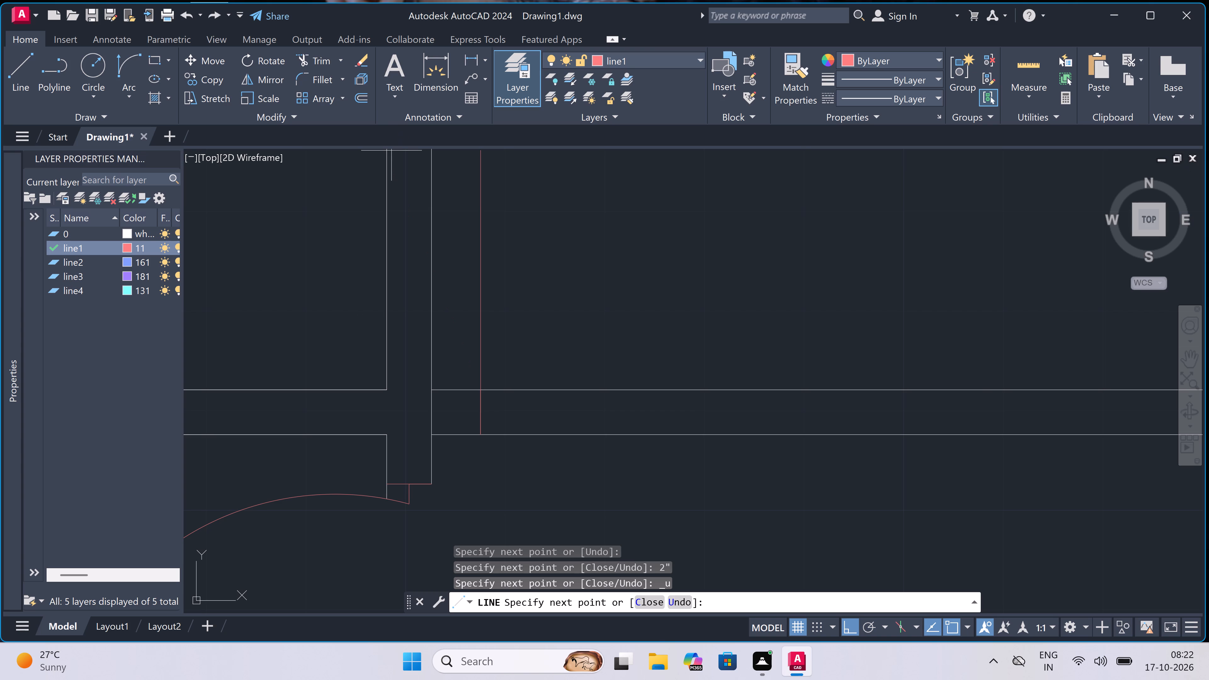
# Continue the left jamb with a 2" stub toward the opening and a 2' leaf line upward into the middle room.
pyautogui.press('2')
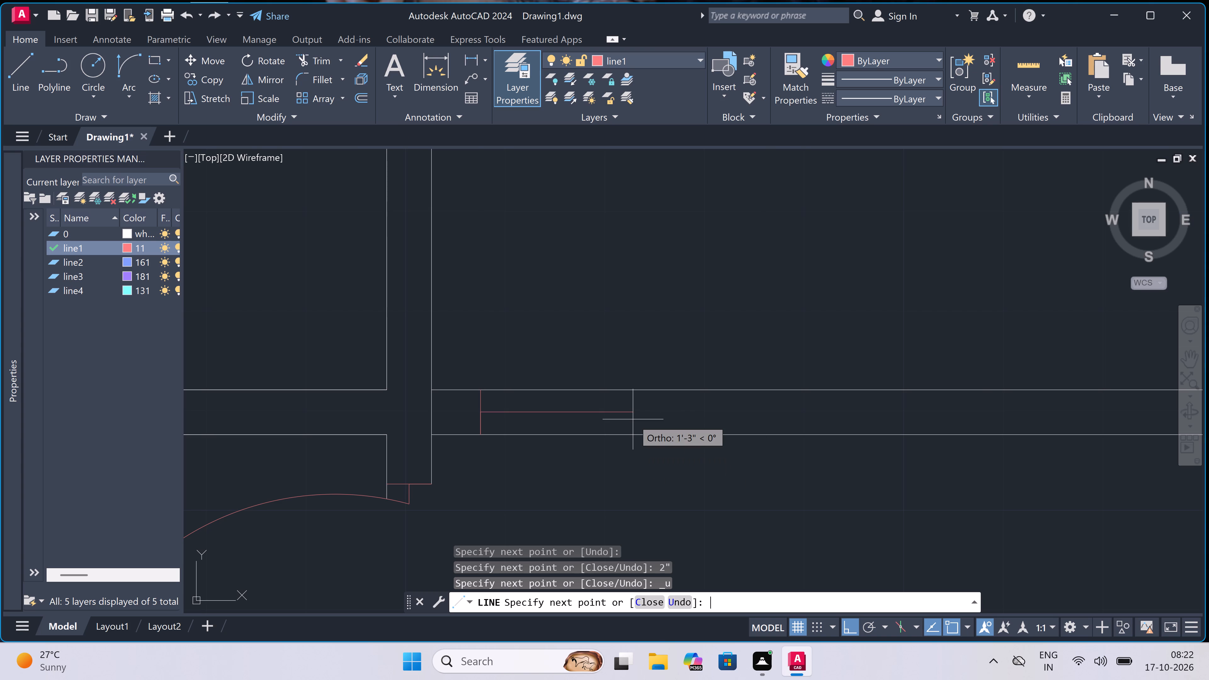
pyautogui.write('"')
pyautogui.press('space')
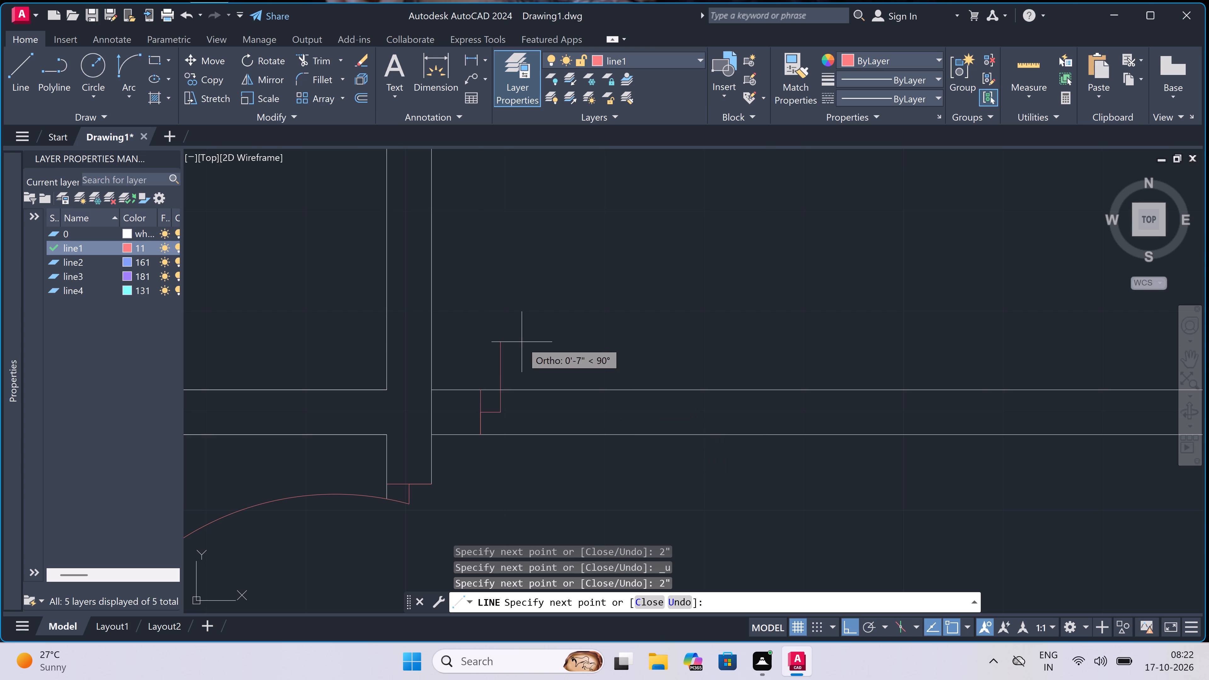
pyautogui.write("2'")
pyautogui.press('space')
pyautogui.press('Escape')
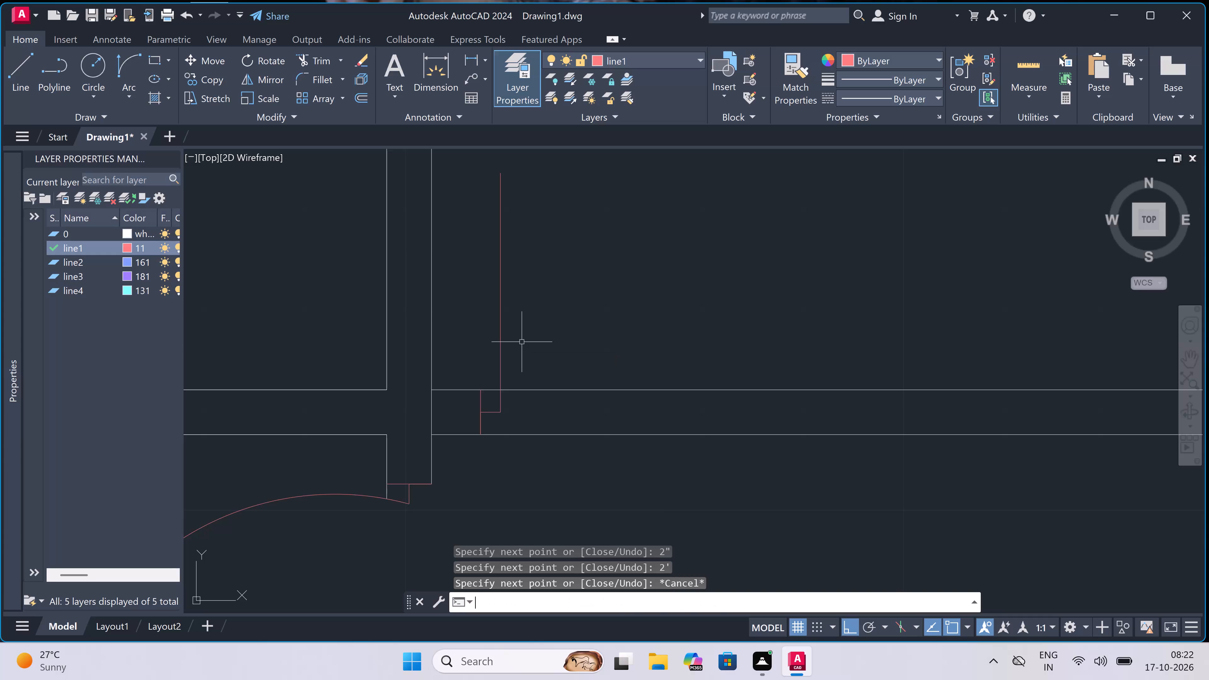
# Draw the right door jamb line across the same wall, with a 2" stub from its midpoint back toward the leaf.
pyautogui.press('space')
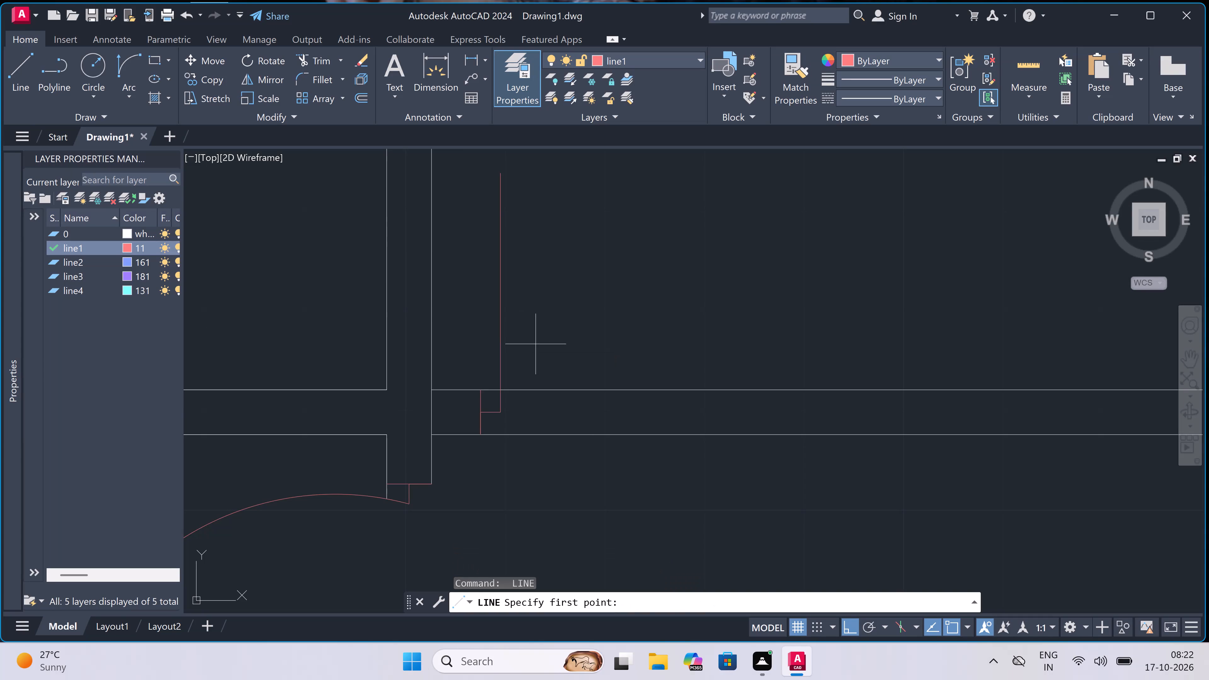
pyautogui.scroll(-1, 559, 429)
pyautogui.scroll(1, 639, 387)
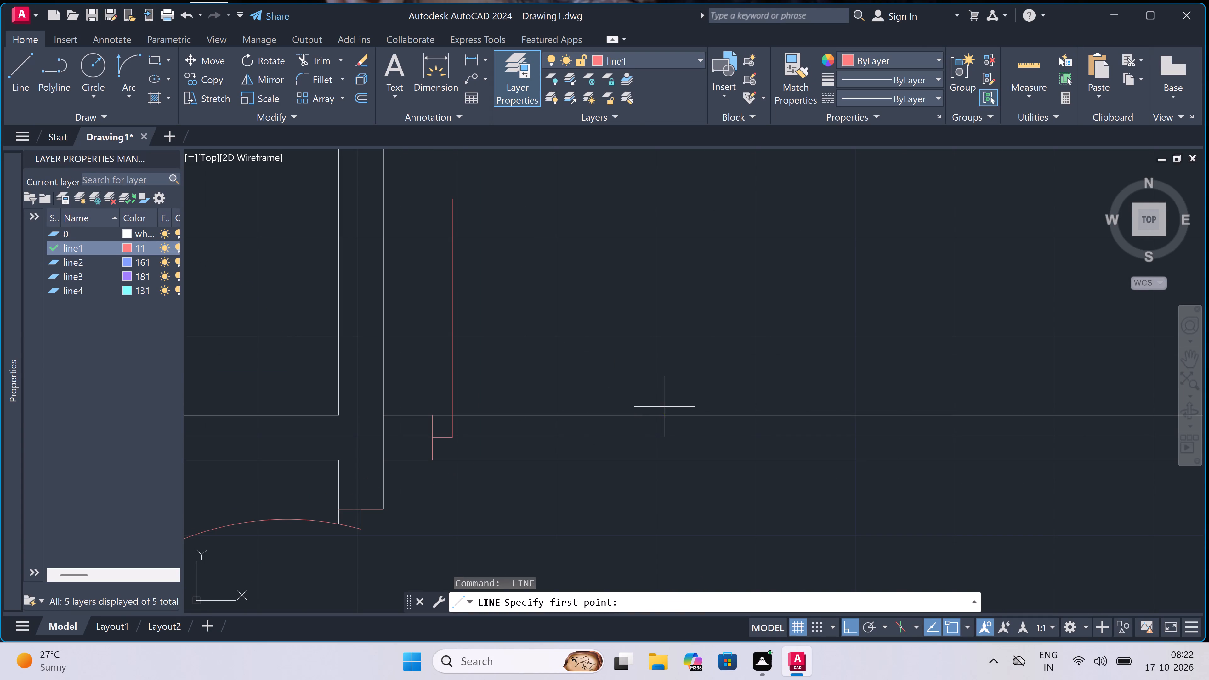
pyautogui.click(673, 413)
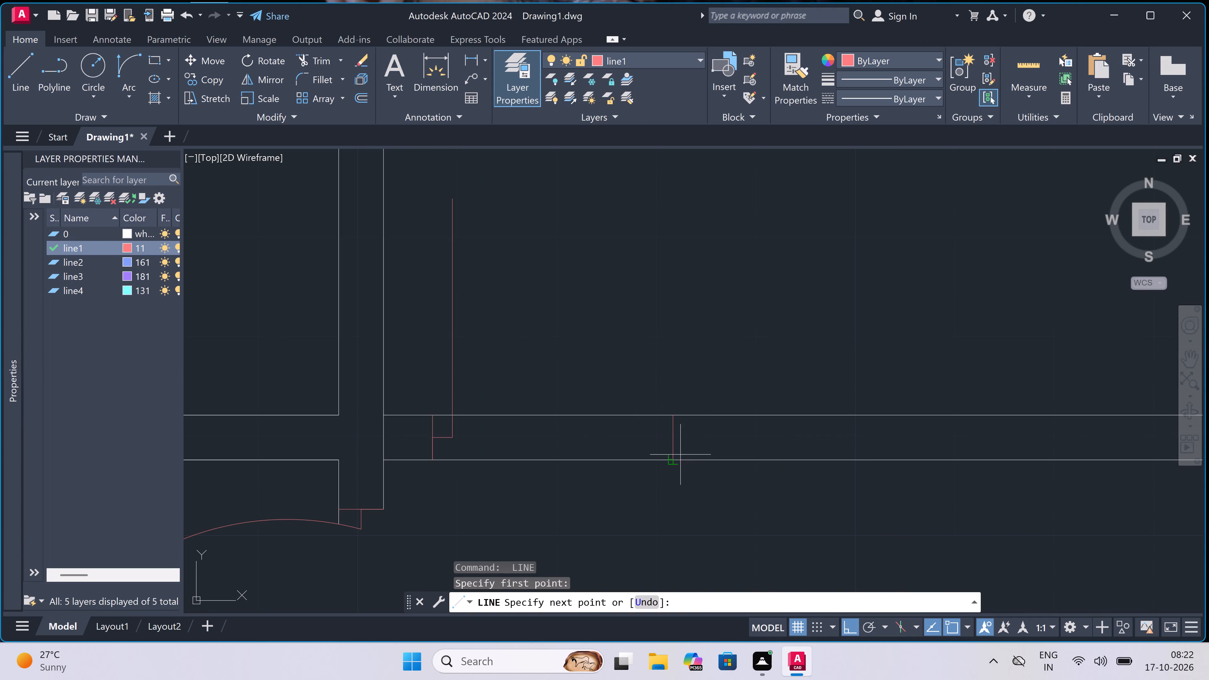
pyautogui.click(679, 456)
pyautogui.click(673, 445)
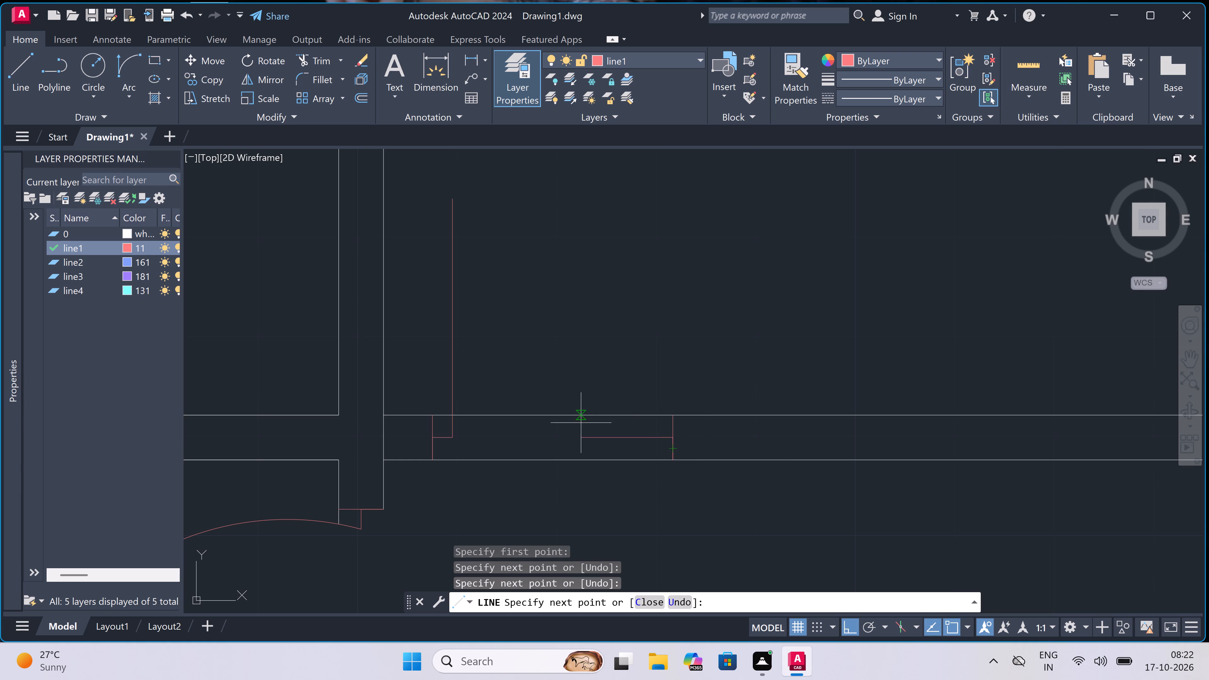
pyautogui.press('2')
pyautogui.write('"')
pyautogui.press('space')
pyautogui.press('Escape')
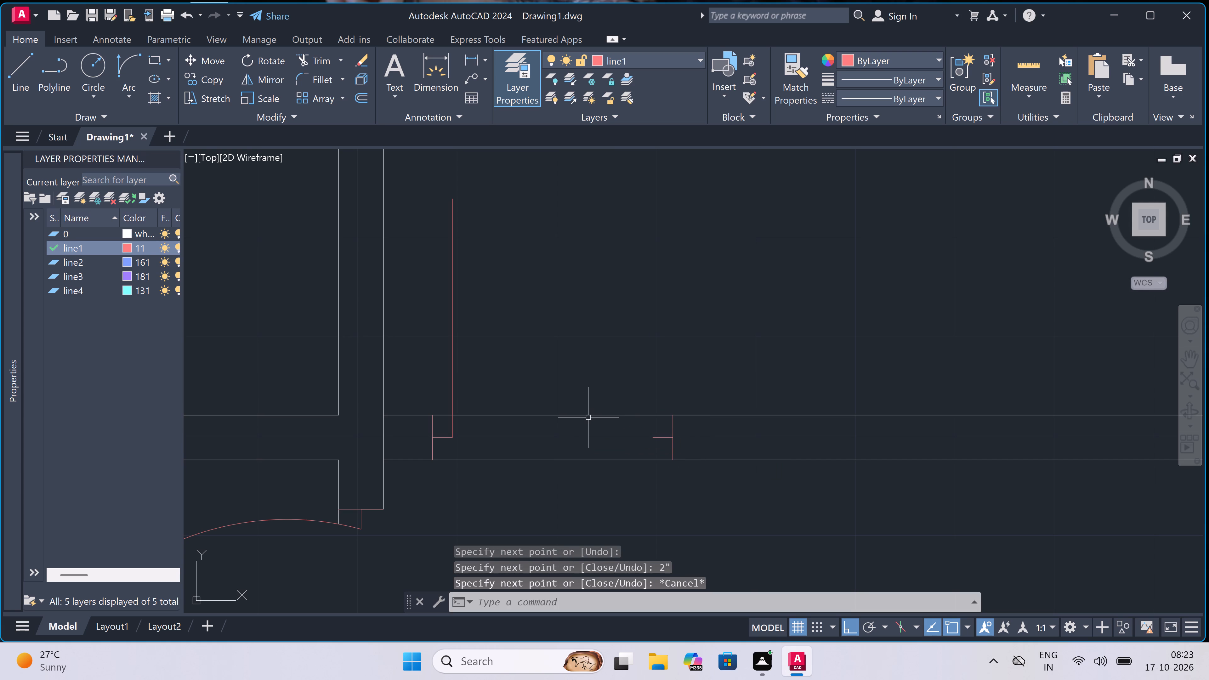
# Draw the door swing with a Start, End, Direction arc from the 2' leaf's free end to the right jamb's stub.
pyautogui.click(132, 66)
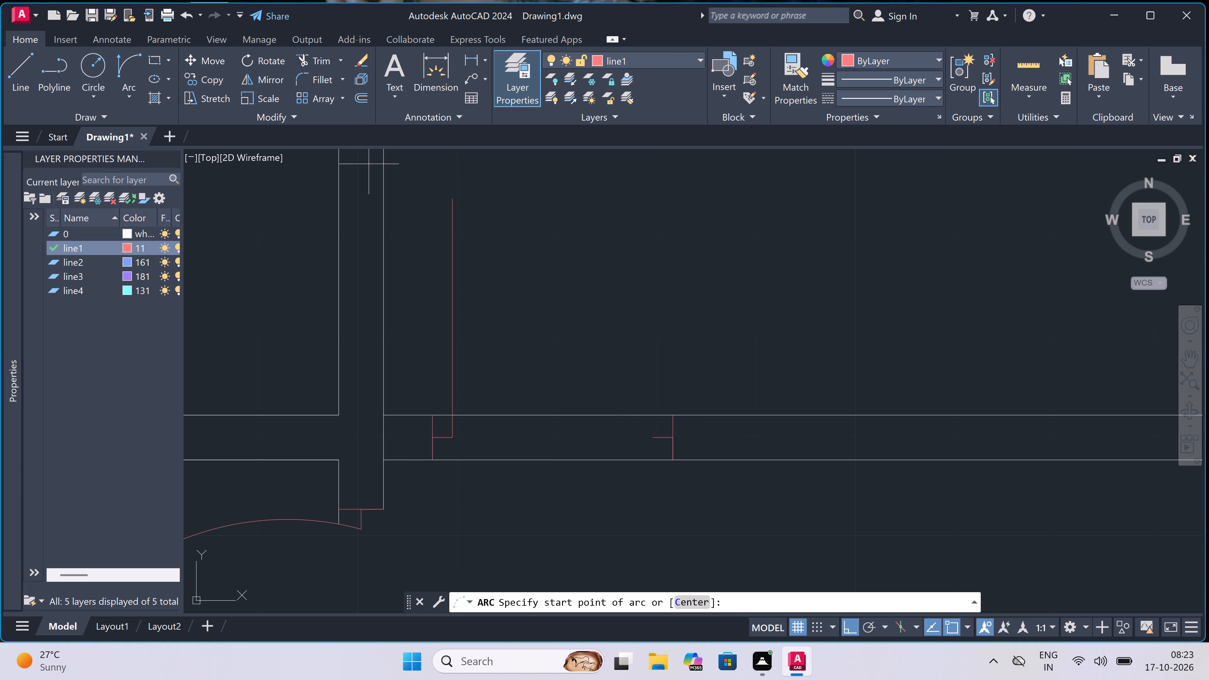
pyautogui.moveTo(455, 201); pyautogui.dragTo(460, 205)
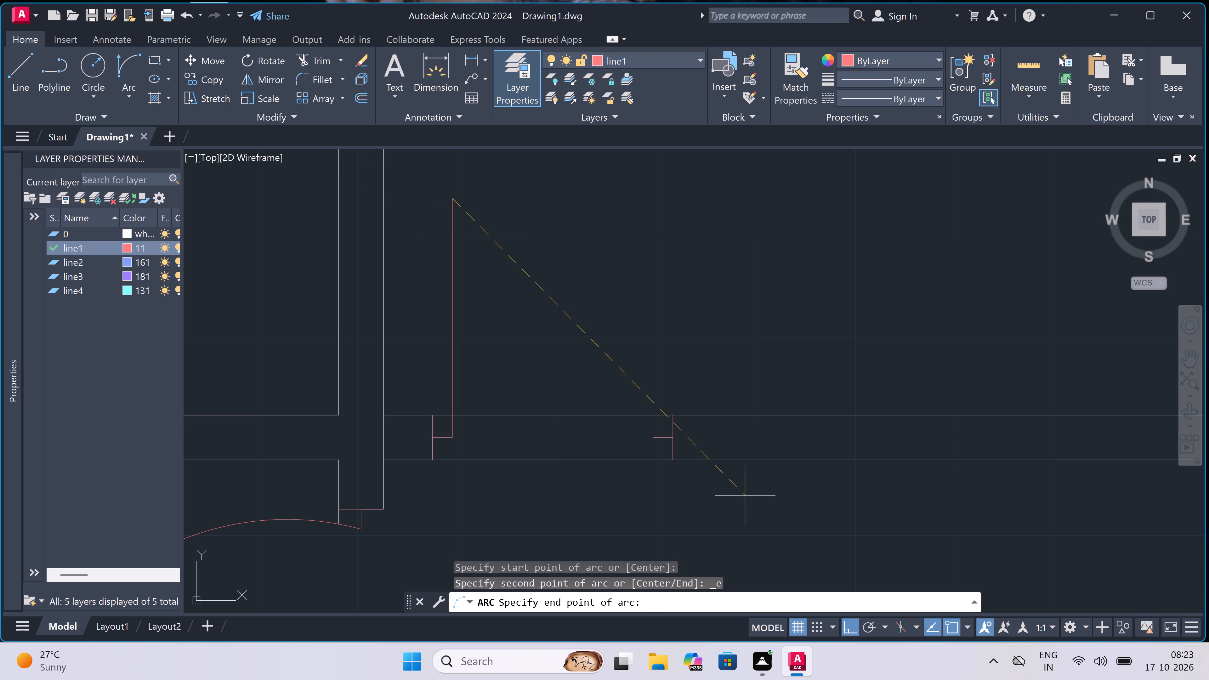
pyautogui.click(656, 439)
pyautogui.click(748, 322)
# Trim both wall lines between the jambs to open the middle room's doorway, plus the leftover wall line across the adjacent left junction.
pyautogui.write('tr')
pyautogui.press('space')
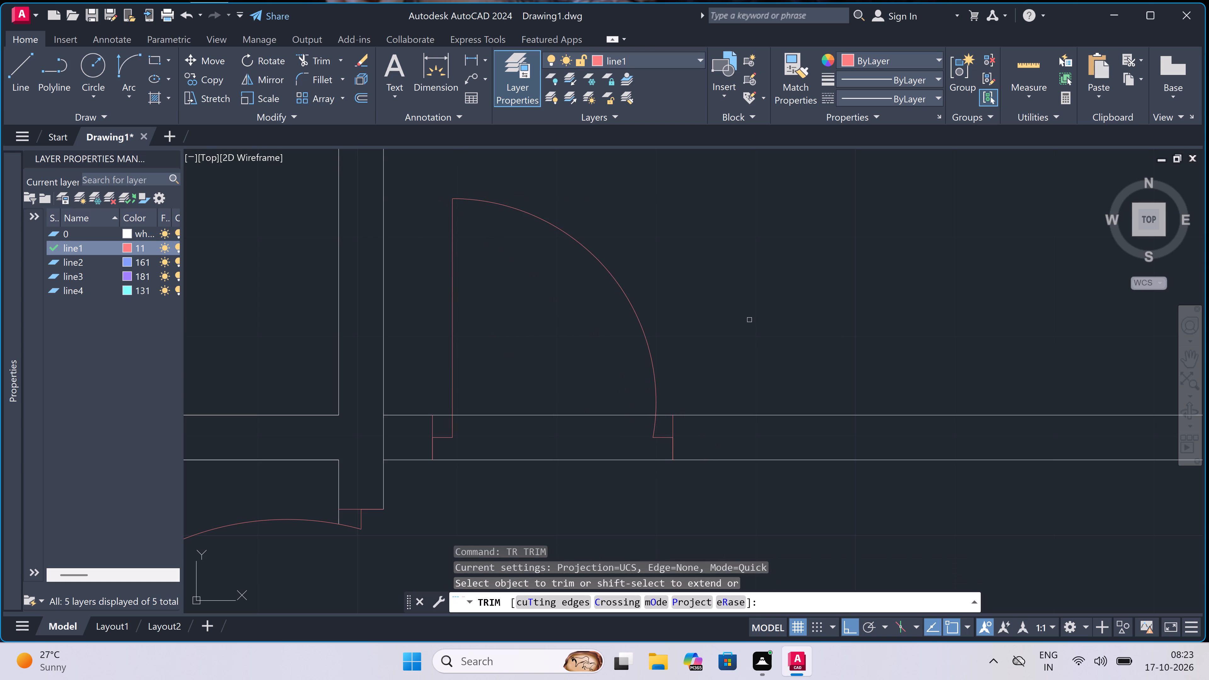
pyautogui.click(546, 375)
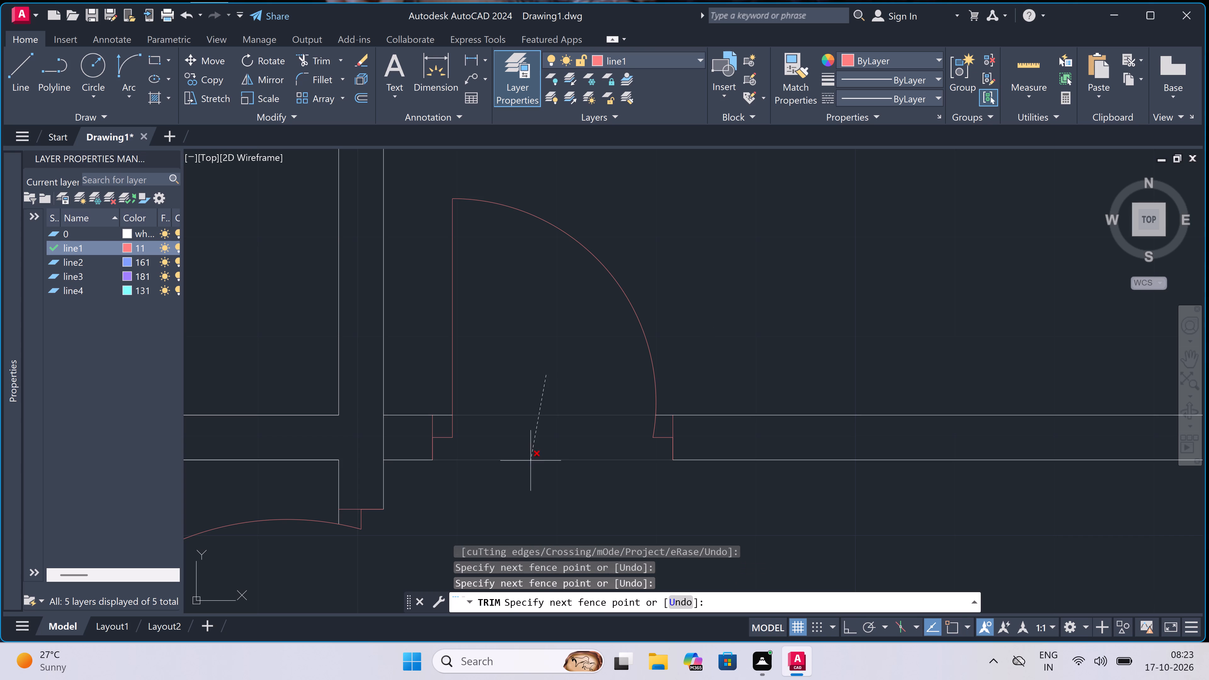
pyautogui.click(516, 497)
pyautogui.scroll(-3, 509, 437)
pyautogui.scroll(2, 465, 437)
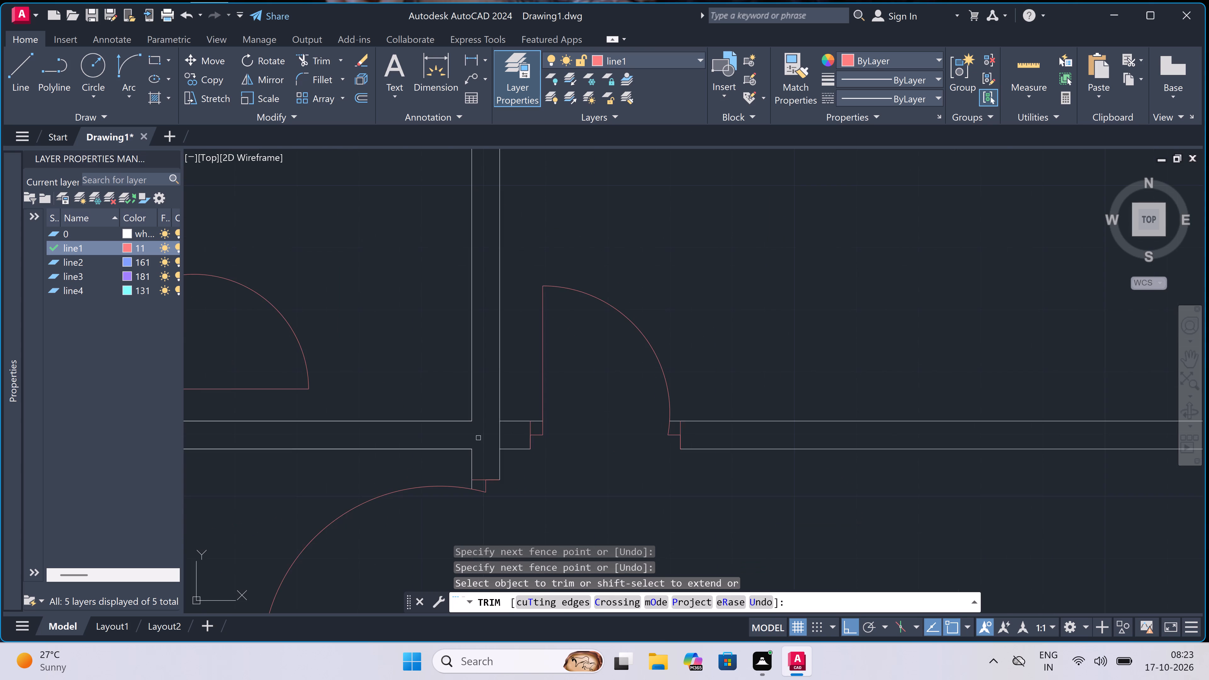
pyautogui.scroll(2, 495, 442)
pyautogui.click(495, 443)
pyautogui.click(519, 429)
pyautogui.scroll(-5, 497, 422)
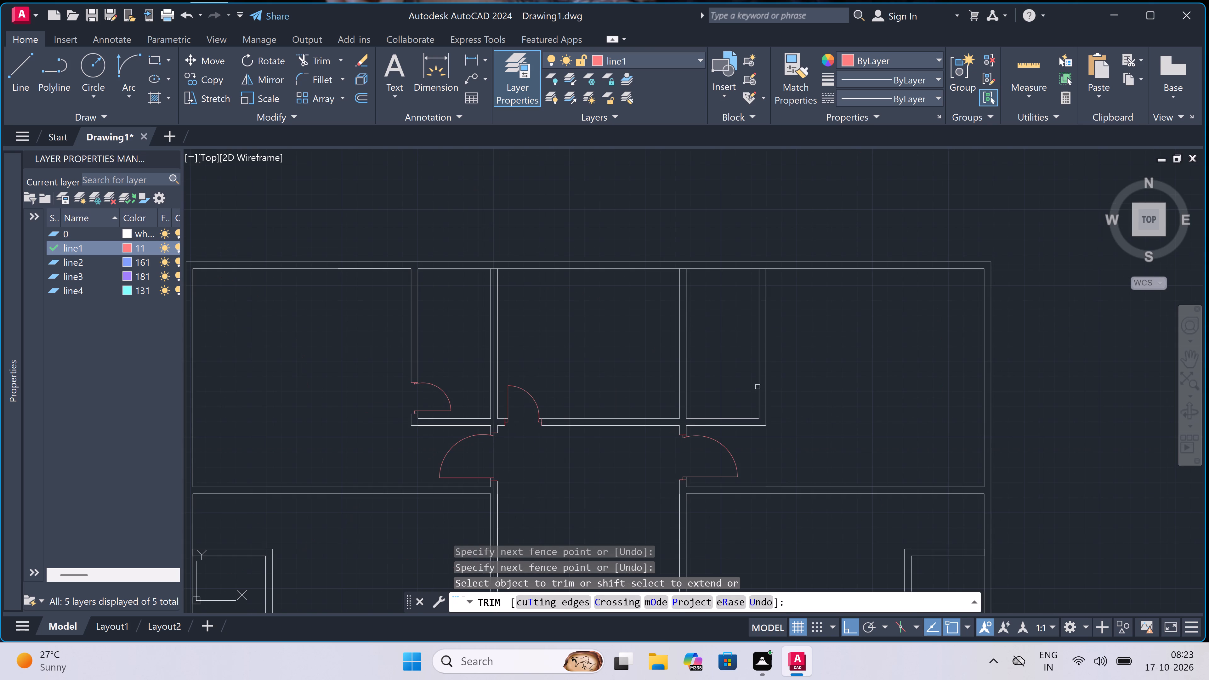
pyautogui.scroll(2, 764, 387)
pyautogui.press('Escape')
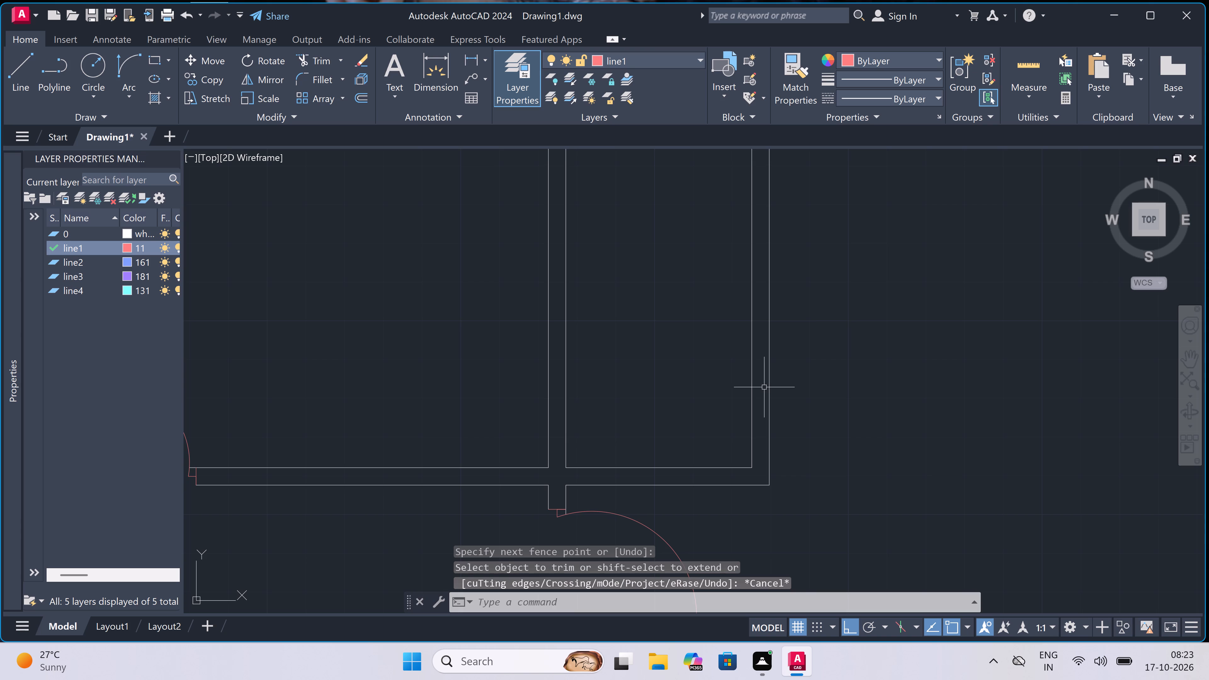
# Draw the lower door jamb across the small upper-right room's right wall, with a 2" upward stub and a 2' leaf line into the room.
pyautogui.write('l')
pyautogui.press('space')
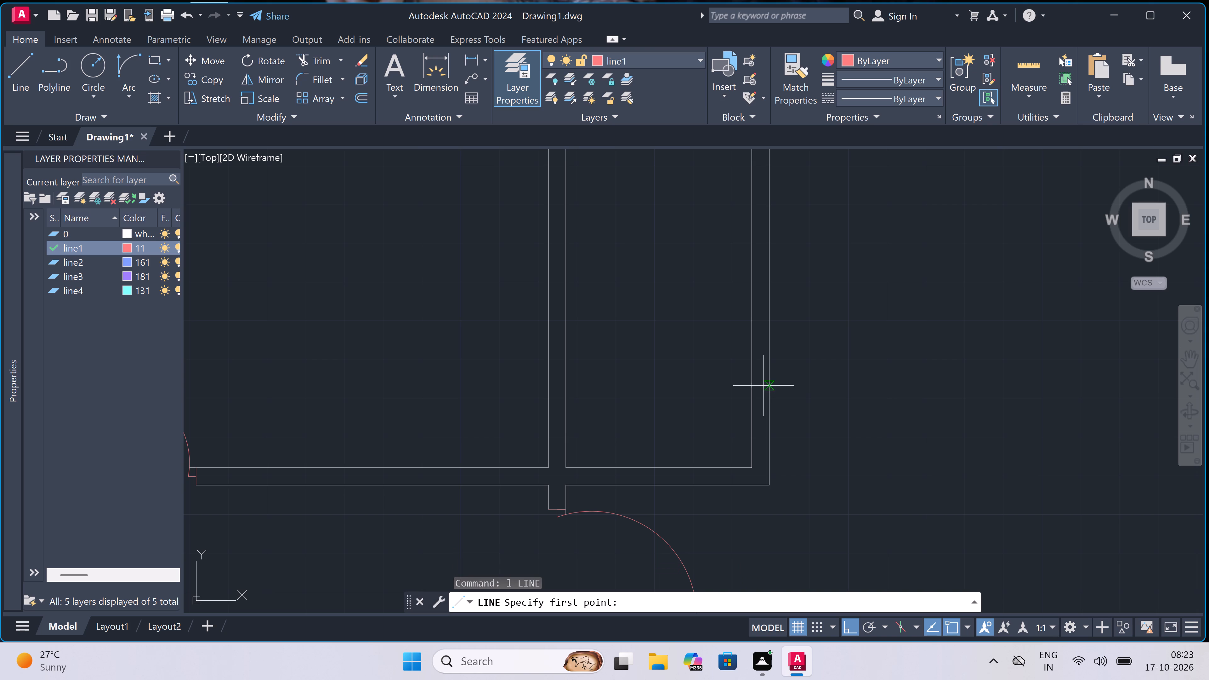
pyautogui.scroll(1, 759, 452)
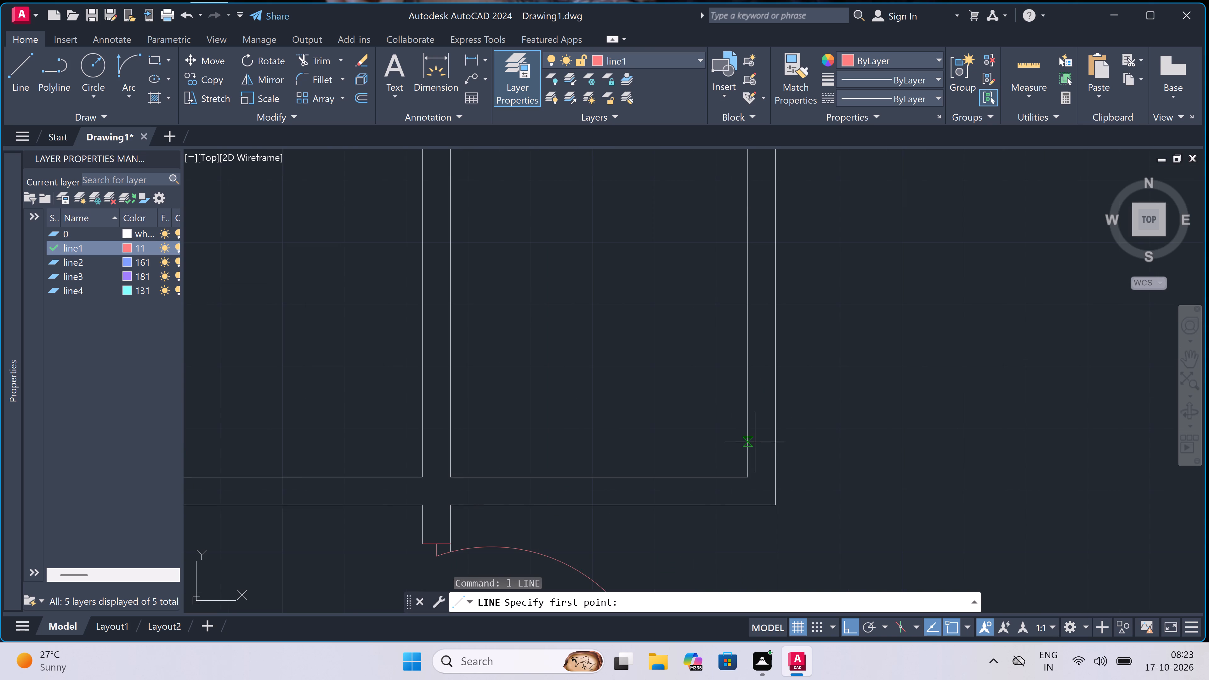
pyautogui.scroll(-2, 755, 442)
pyautogui.scroll(1, 754, 442)
pyautogui.click(753, 439)
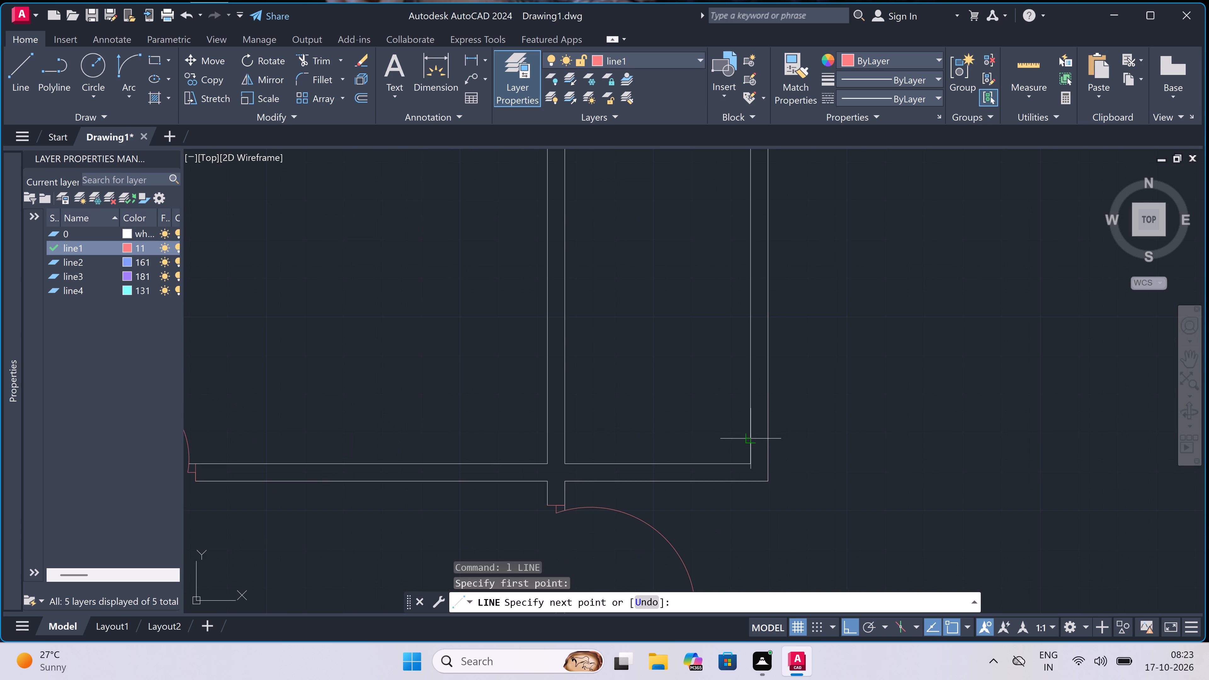
pyautogui.click(767, 433)
pyautogui.click(756, 438)
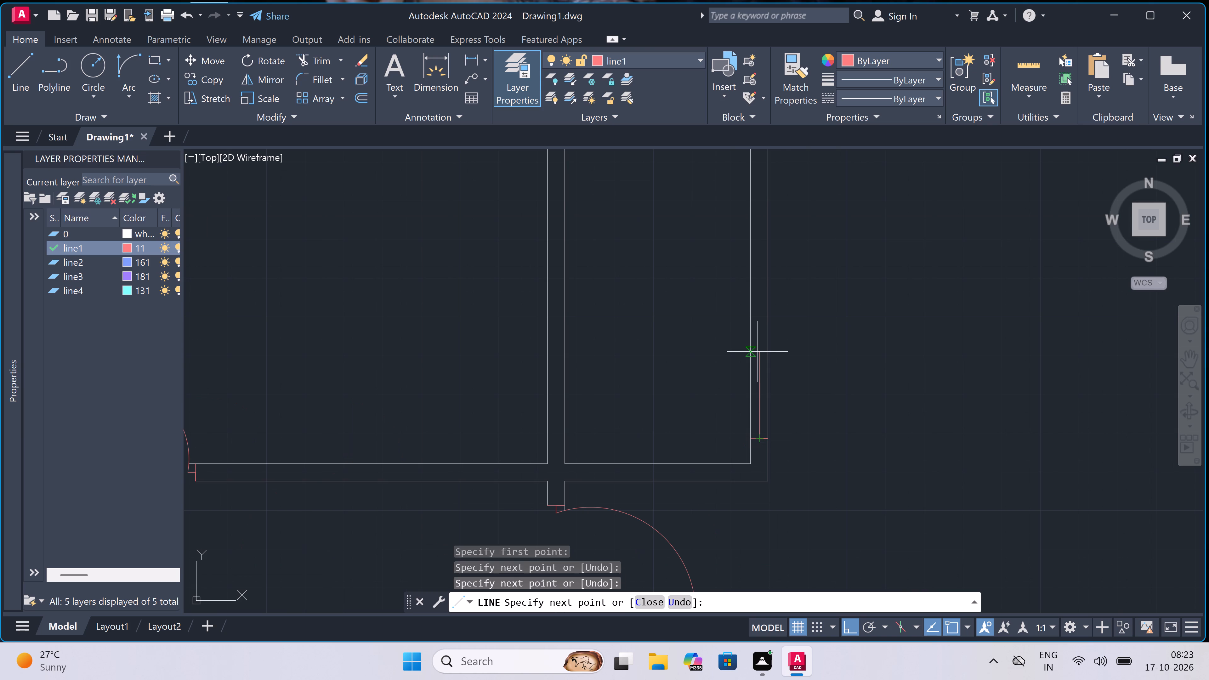
pyautogui.press('2')
pyautogui.write('"')
pyautogui.press('space')
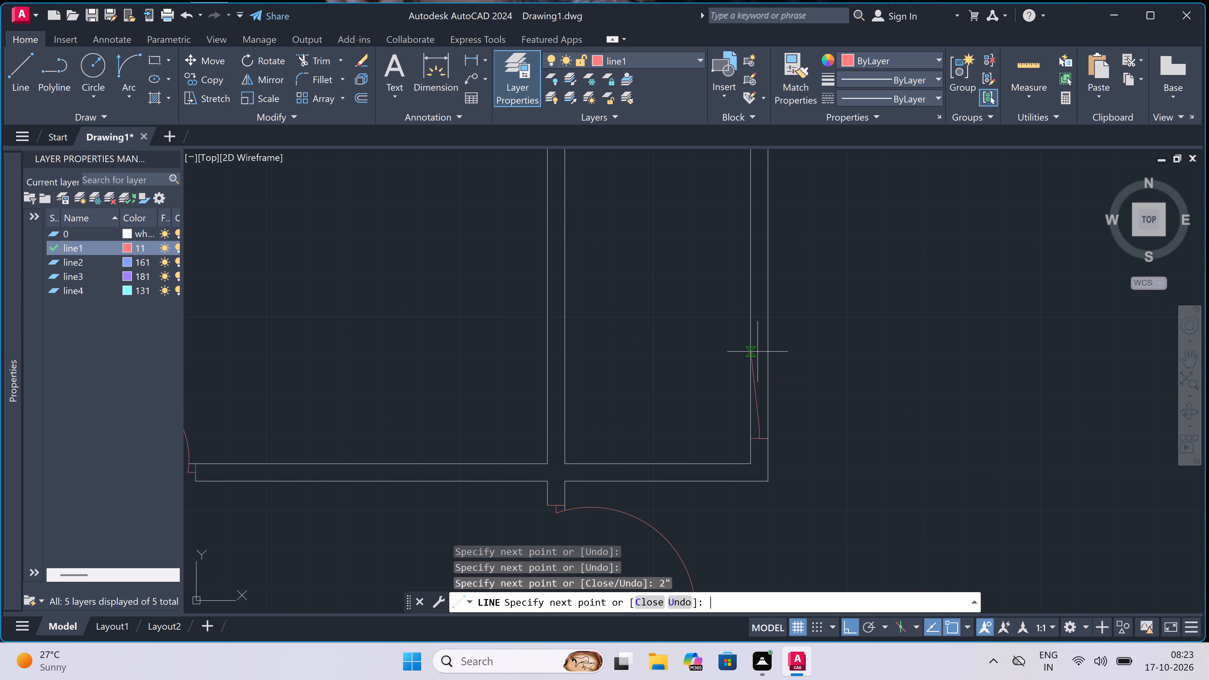
pyautogui.press('2')
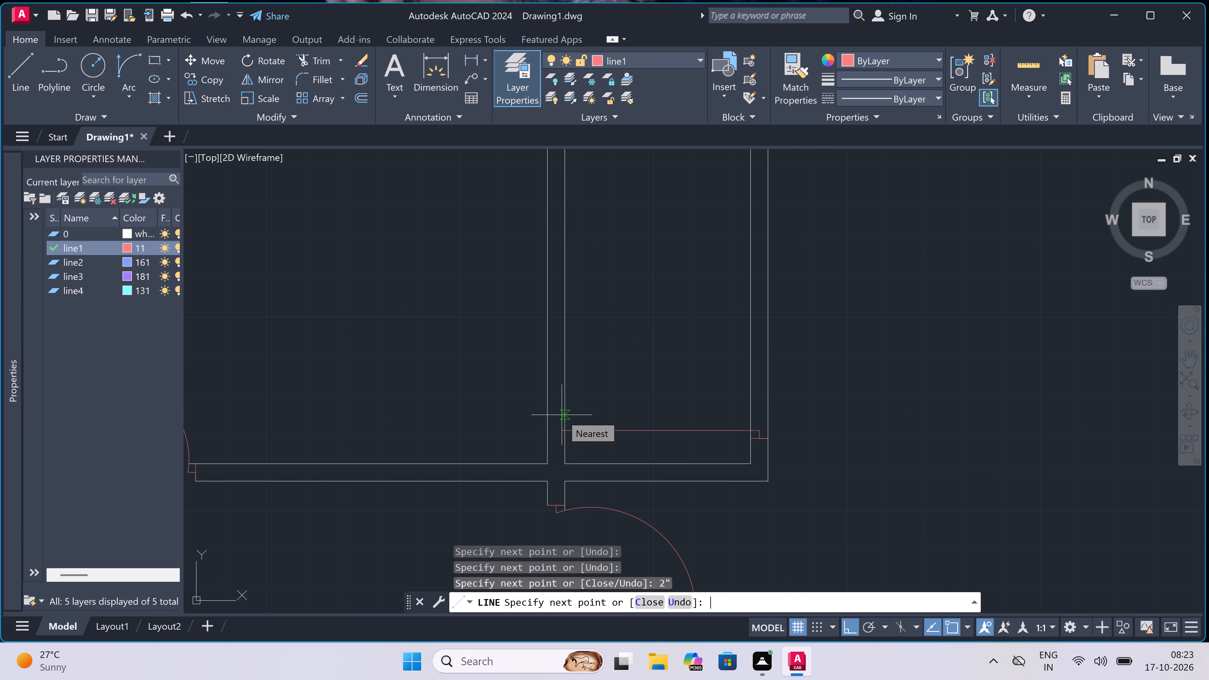
pyautogui.write("'")
pyautogui.press('space')
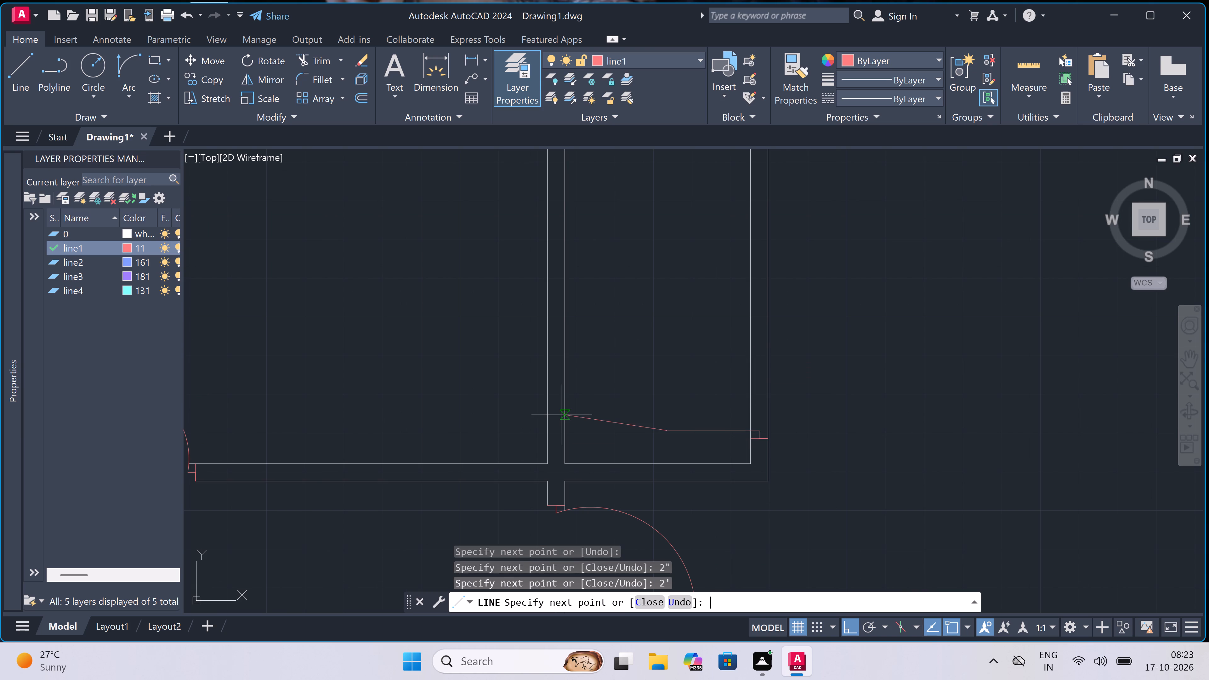
pyautogui.press('Escape')
# Draw the upper door jamb across the small upper-right room's right wall, with a 2" stub downward from its midpoint.
pyautogui.press('space')
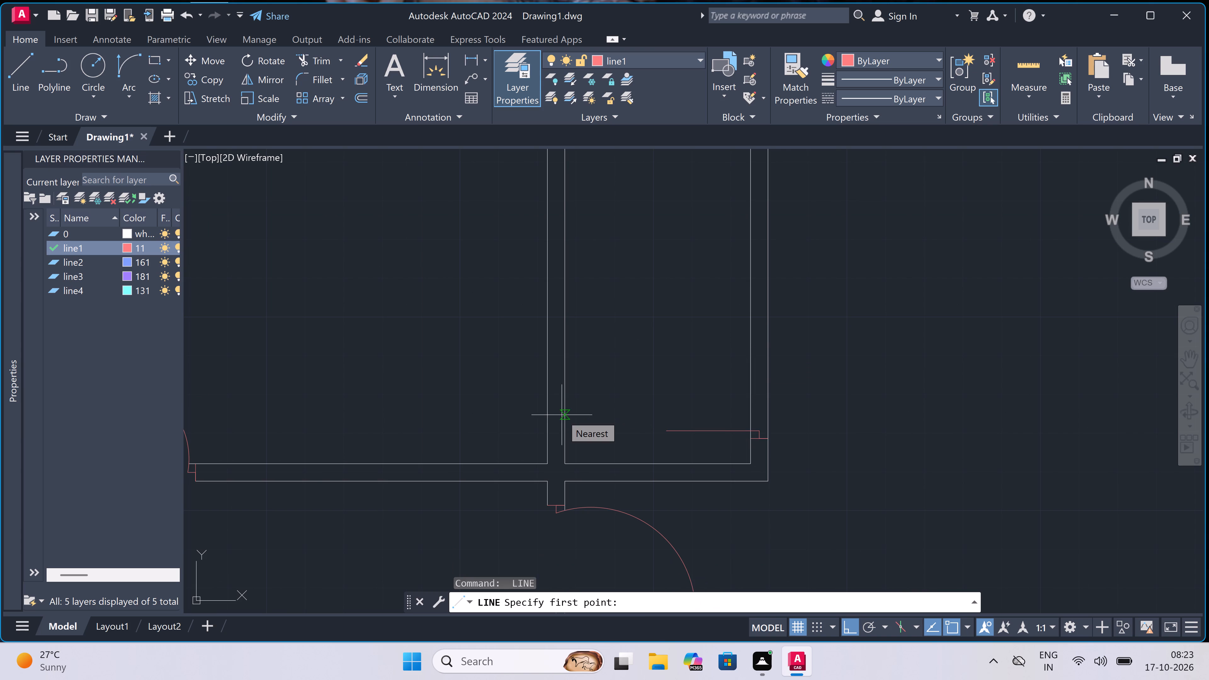
pyautogui.scroll(2, 811, 432)
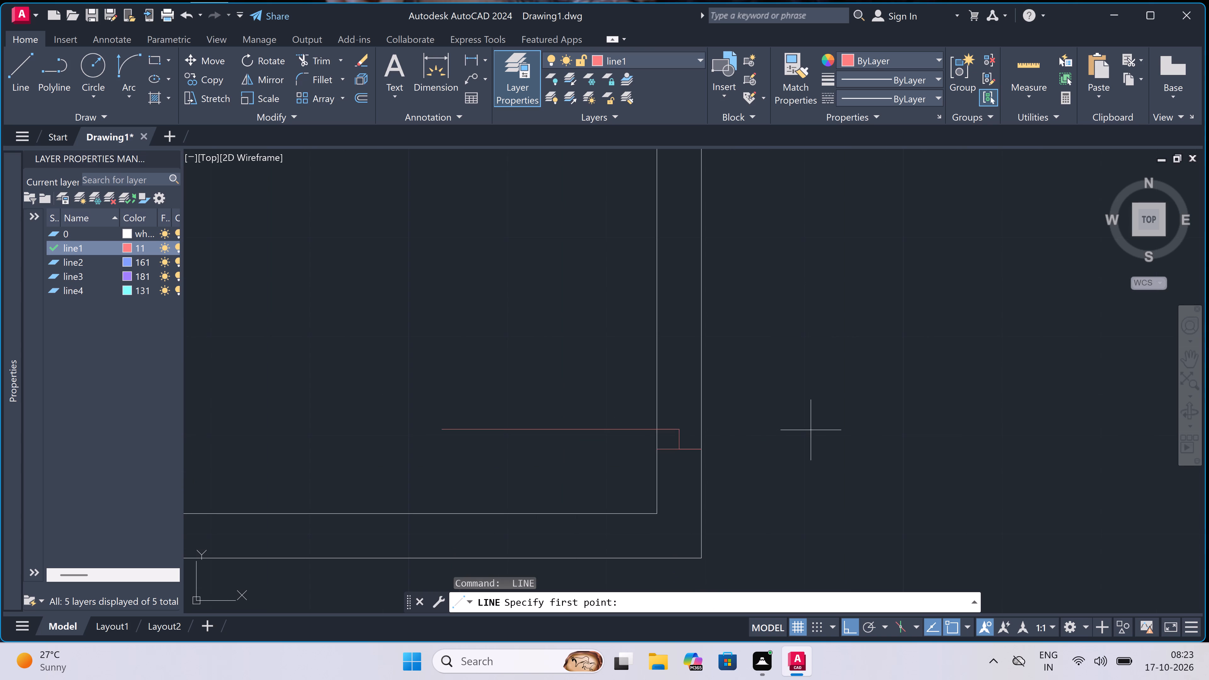
pyautogui.click(660, 238)
pyautogui.click(698, 235)
pyautogui.moveTo(680, 239); pyautogui.dragTo(681, 242)
pyautogui.moveTo(682, 249); pyautogui.dragTo(682, 254)
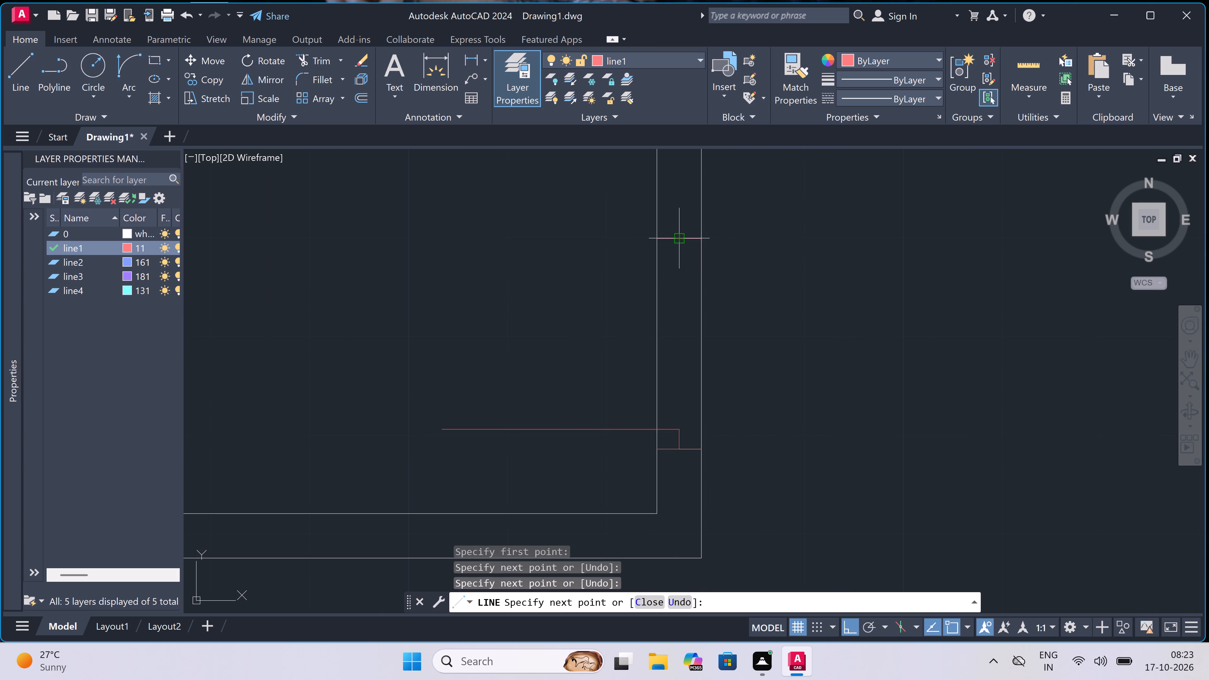
pyautogui.press('2')
pyautogui.write('"')
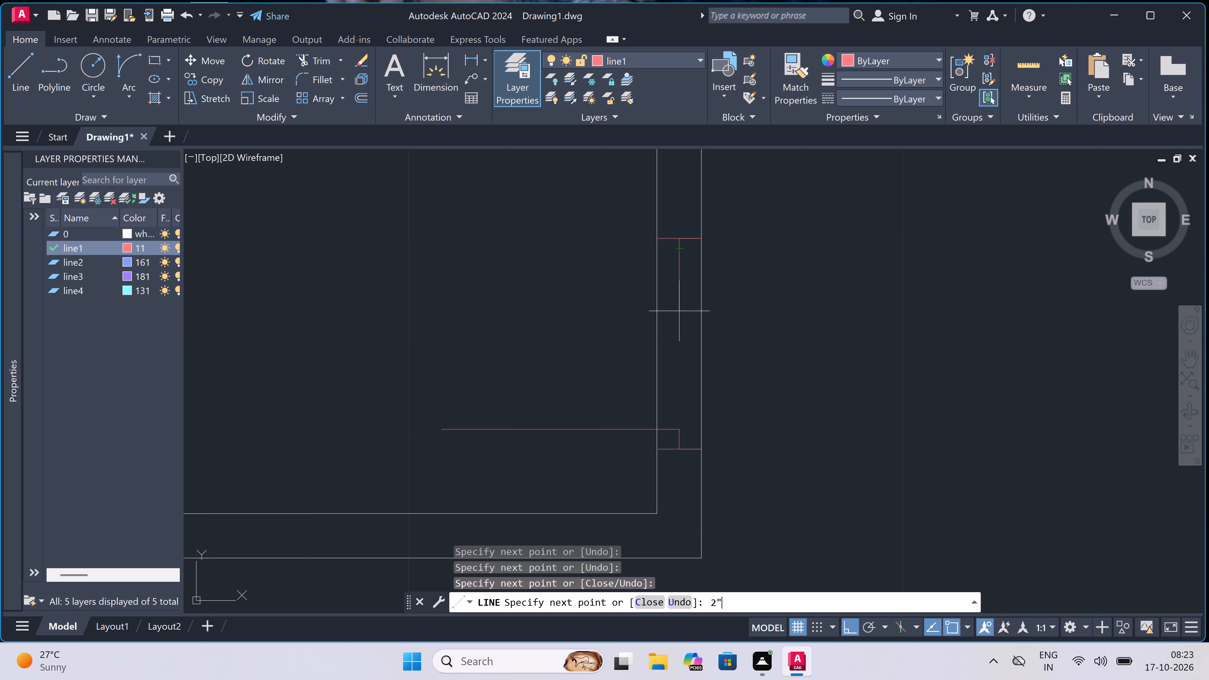
pyautogui.press('space')
pyautogui.press('Escape')
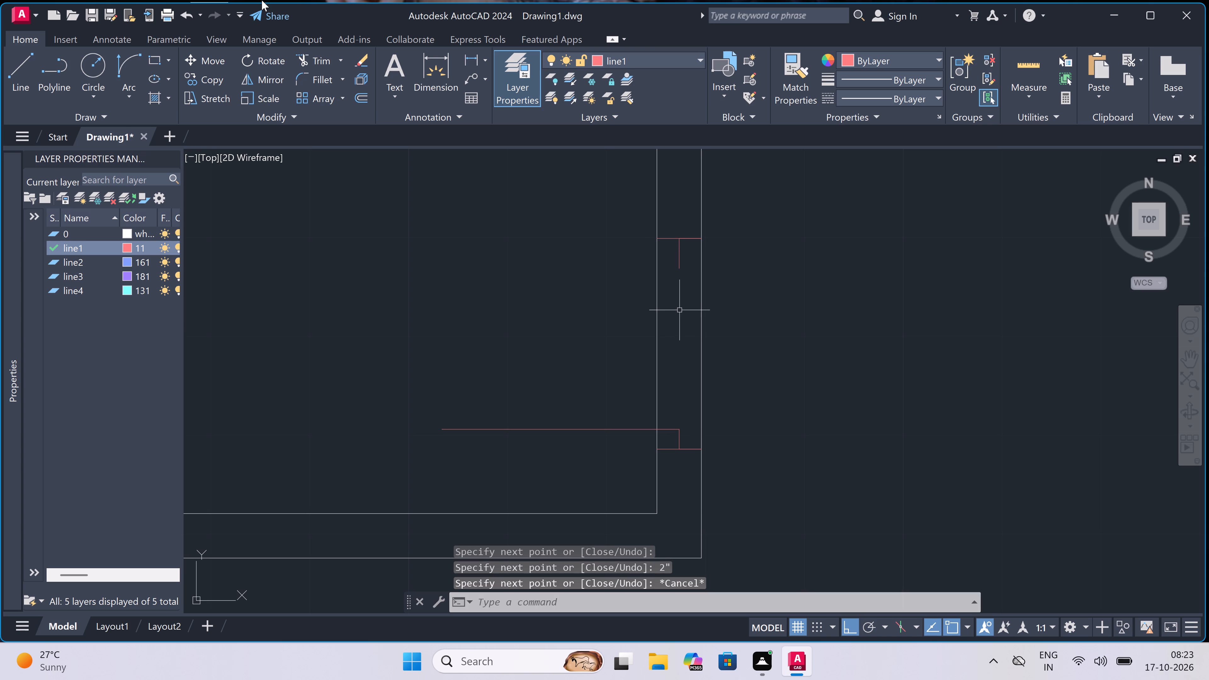
# Draw the door swing with a Start, End, Direction arc from the 2' leaf's free end to the upper jamb's stub.
pyautogui.click(133, 62)
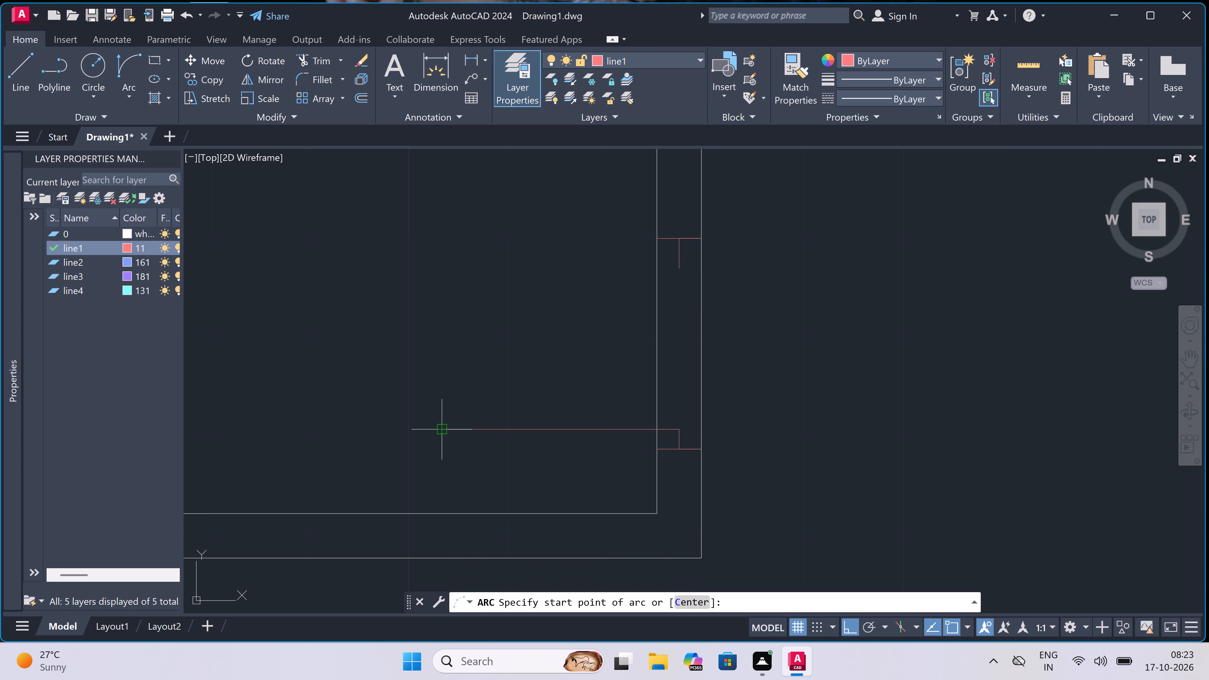
pyautogui.moveTo(440, 433); pyautogui.dragTo(445, 425)
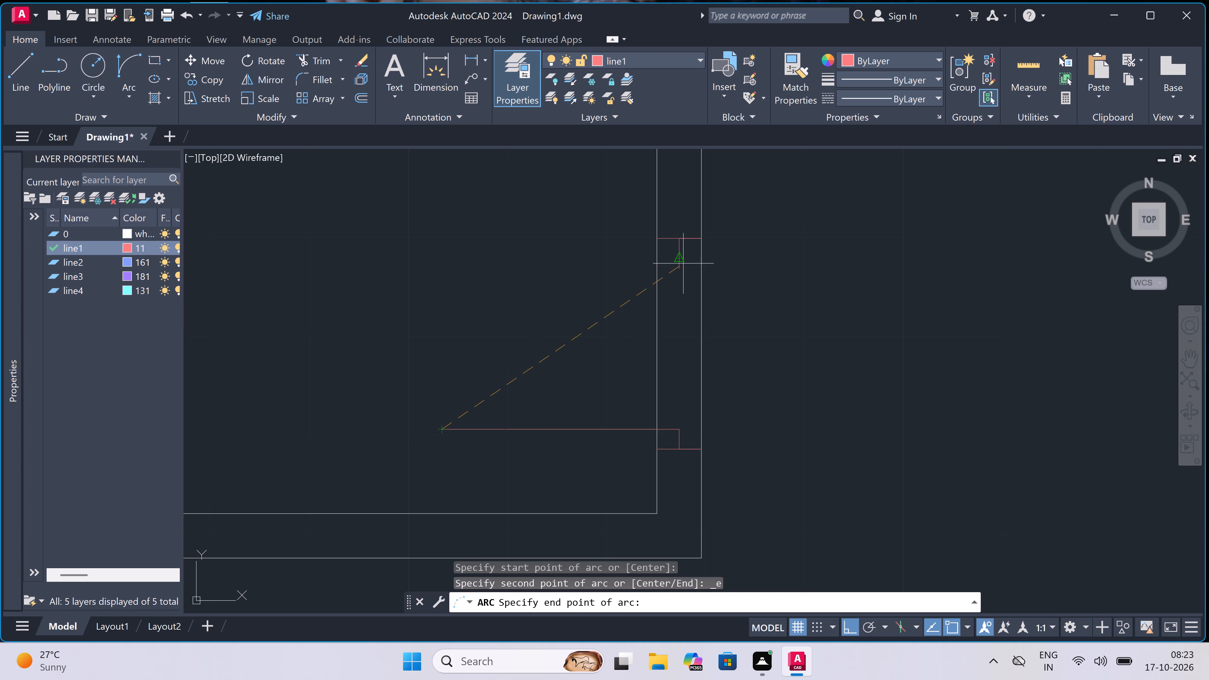
pyautogui.scroll(2, 677, 254)
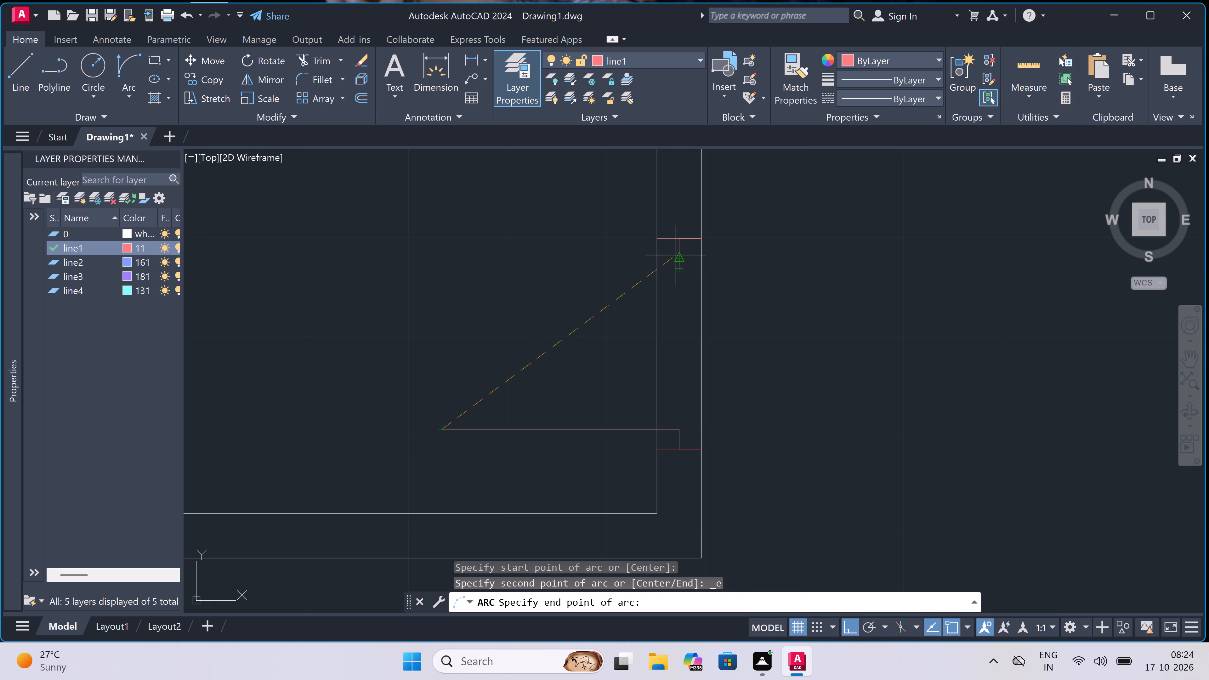
pyautogui.click(685, 252)
pyautogui.scroll(-4, 685, 252)
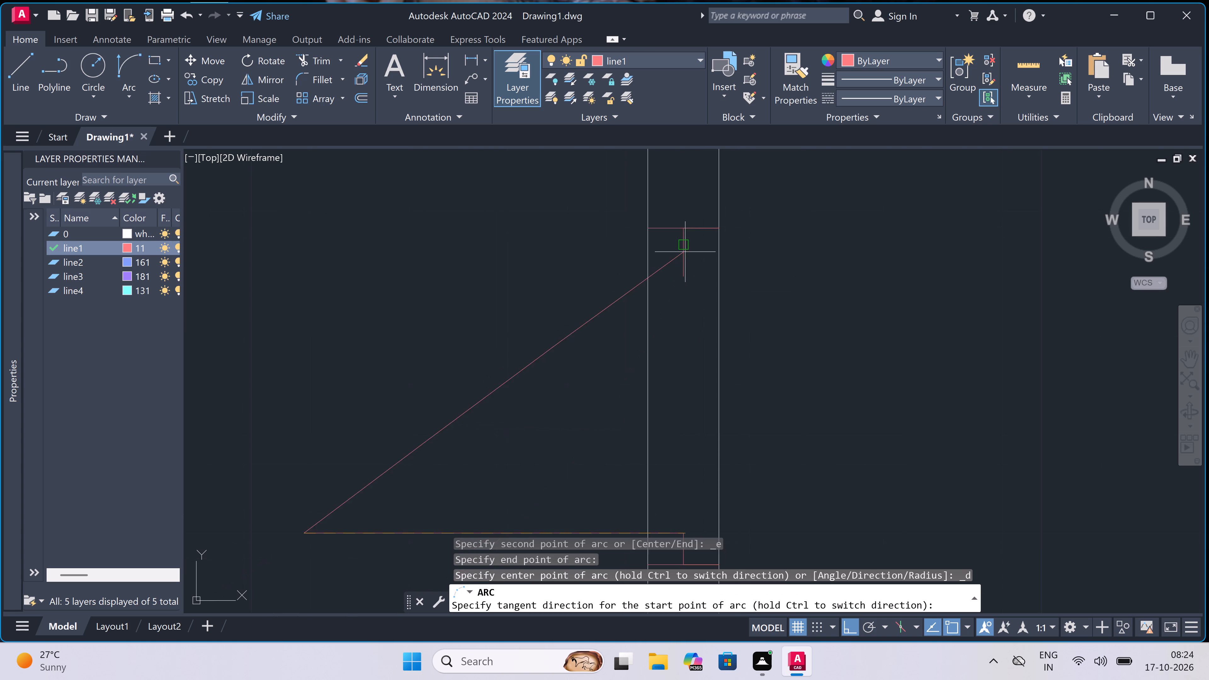
pyautogui.click(583, 259)
# Trim both wall lines between the jambs to open the doorway in the small upper-right room's right wall.
pyautogui.write('tr')
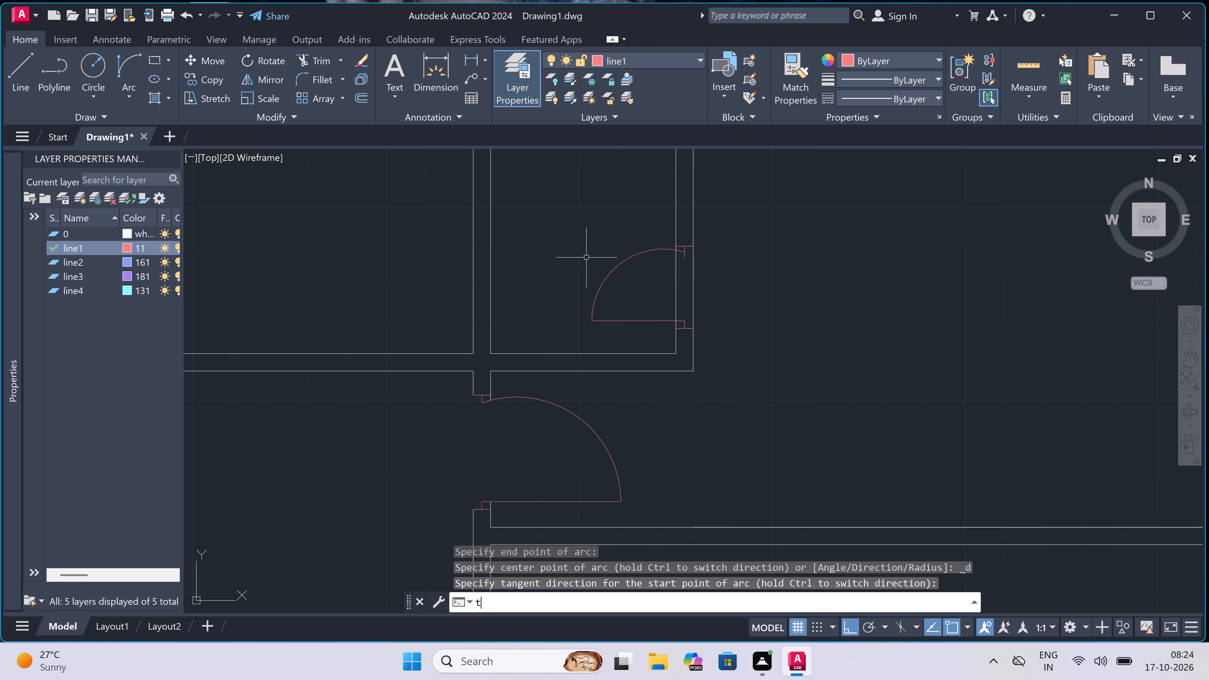
pyautogui.press('space')
pyautogui.scroll(1, 704, 251)
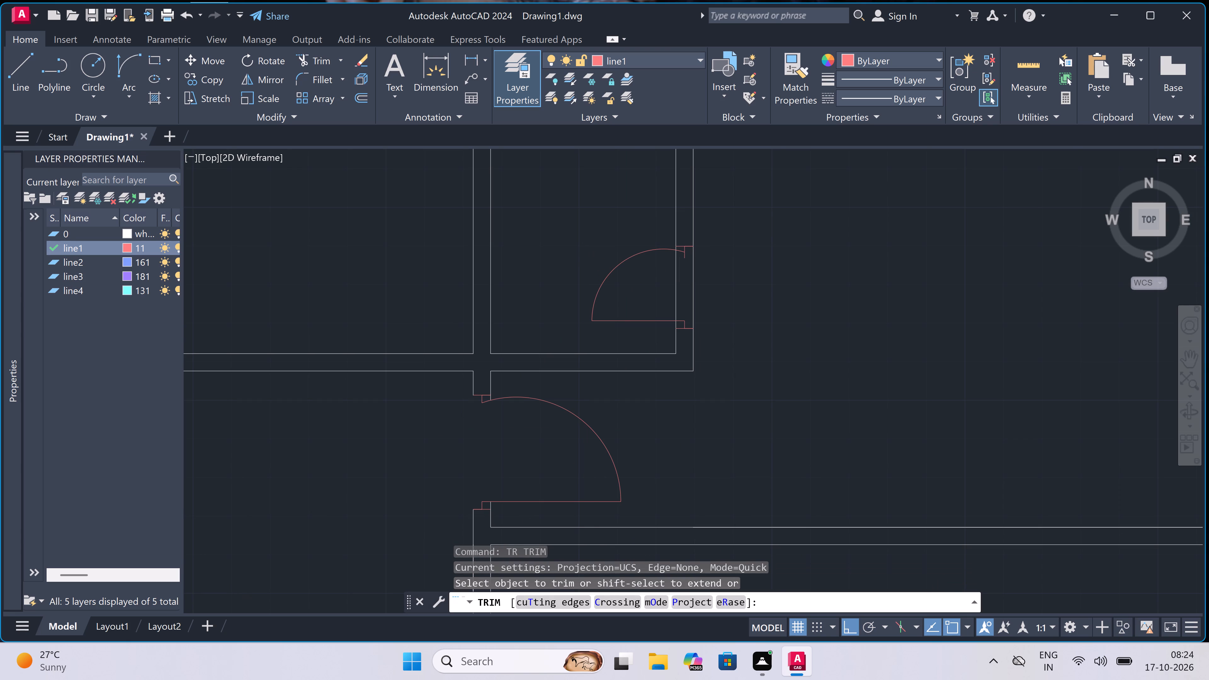
pyautogui.scroll(1, 704, 251)
pyautogui.moveTo(624, 259); pyautogui.dragTo(627, 259)
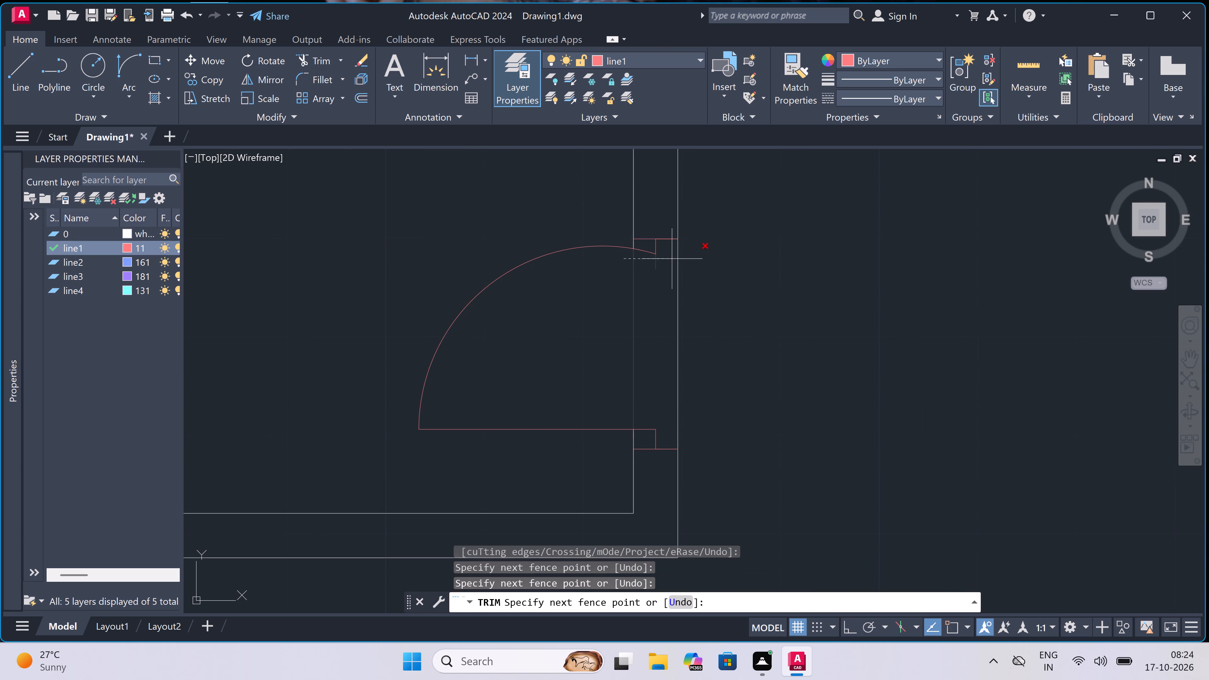
pyautogui.doubleClick(713, 248)
pyautogui.scroll(-2, 678, 297)
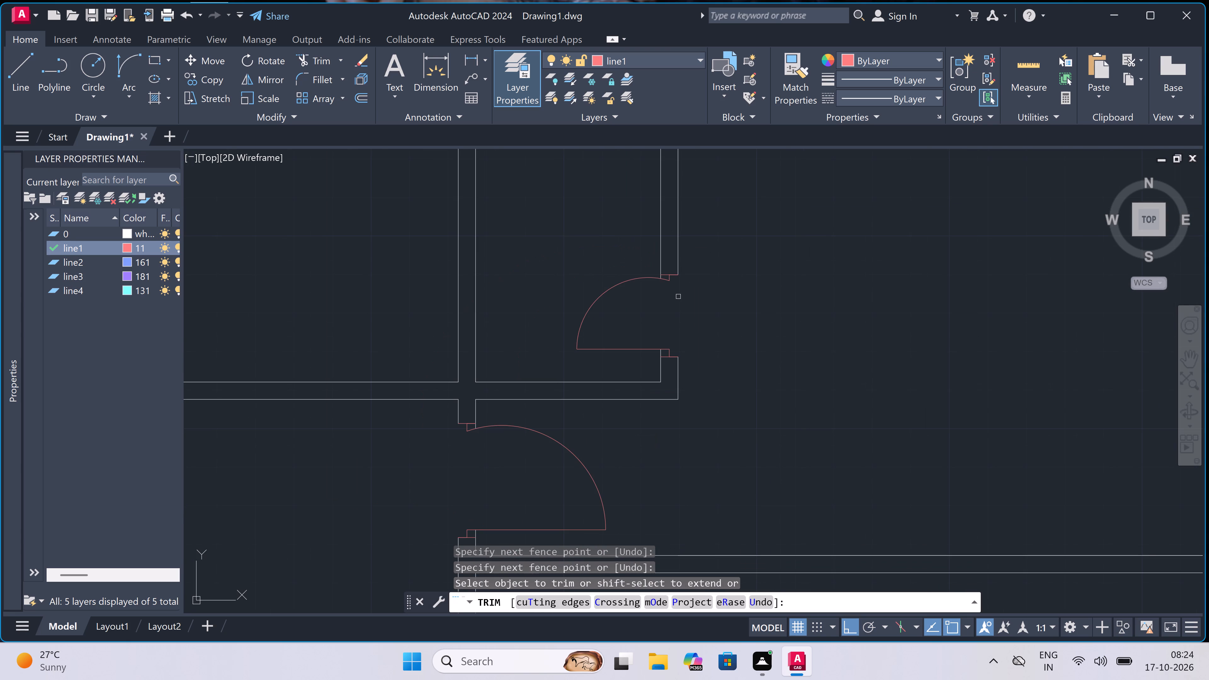
pyautogui.press('Escape')
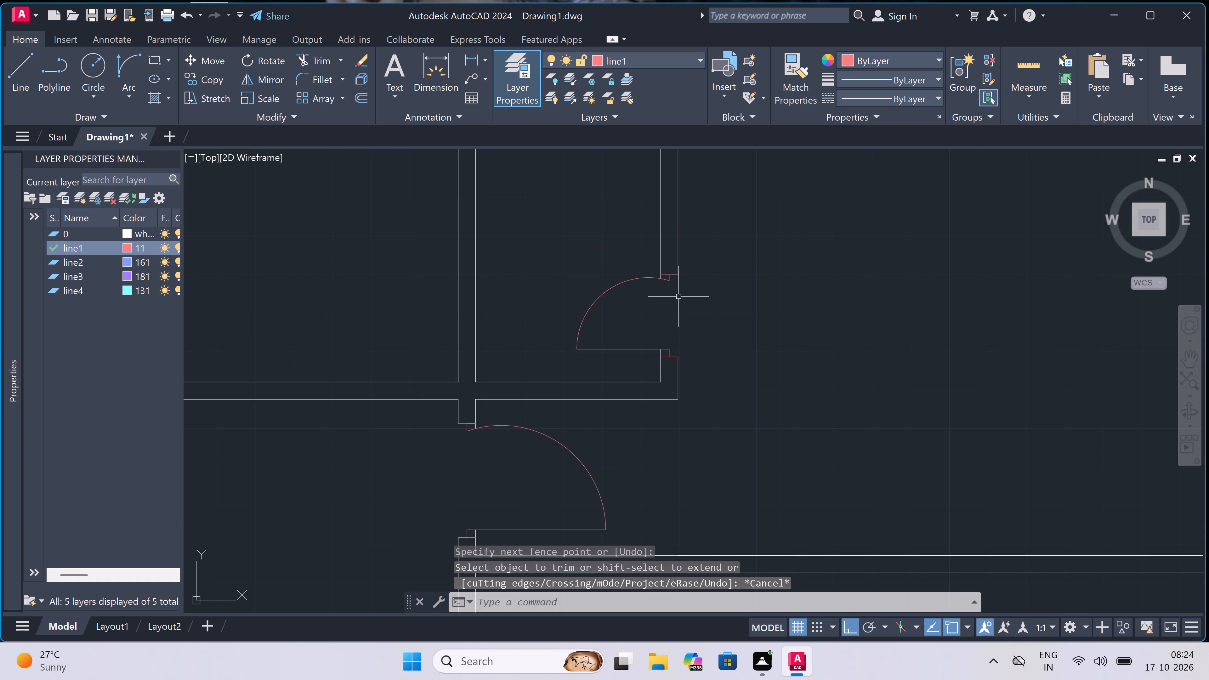
# Draw a door jamb across the left middle room's bottom wall near the corridor, with a 2" leftward stub and a 3' leaf line up into the room.
pyautogui.write('l')
pyautogui.press('space')
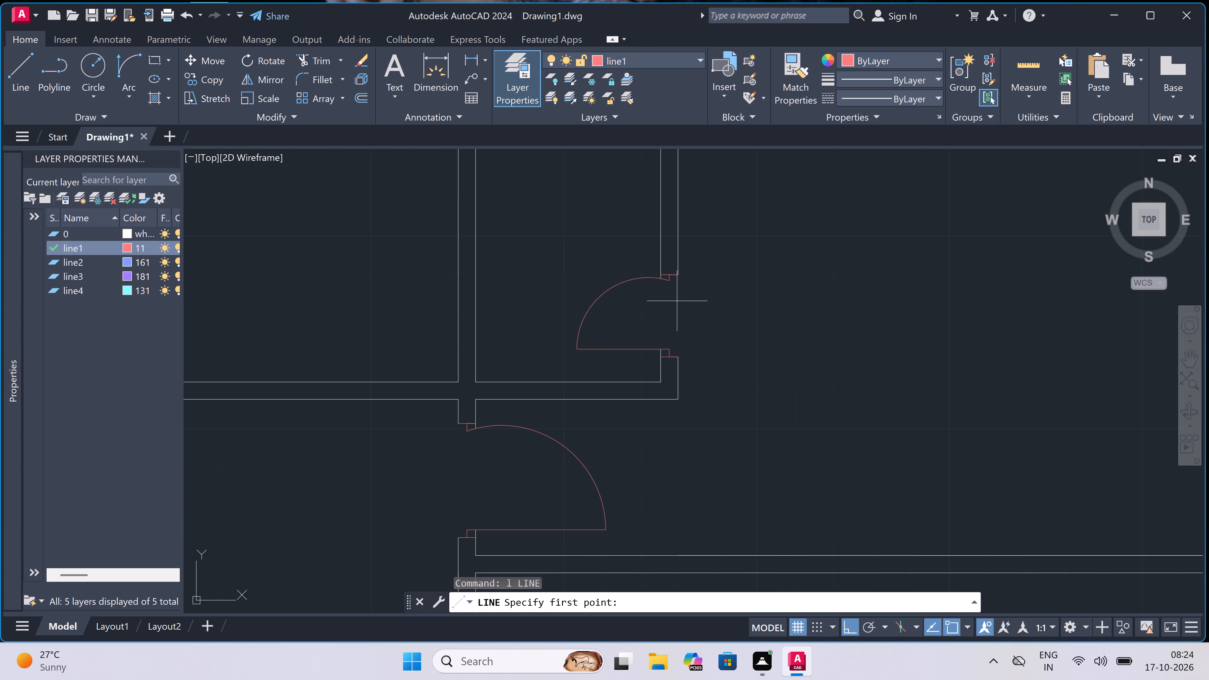
pyautogui.scroll(-5, 639, 339)
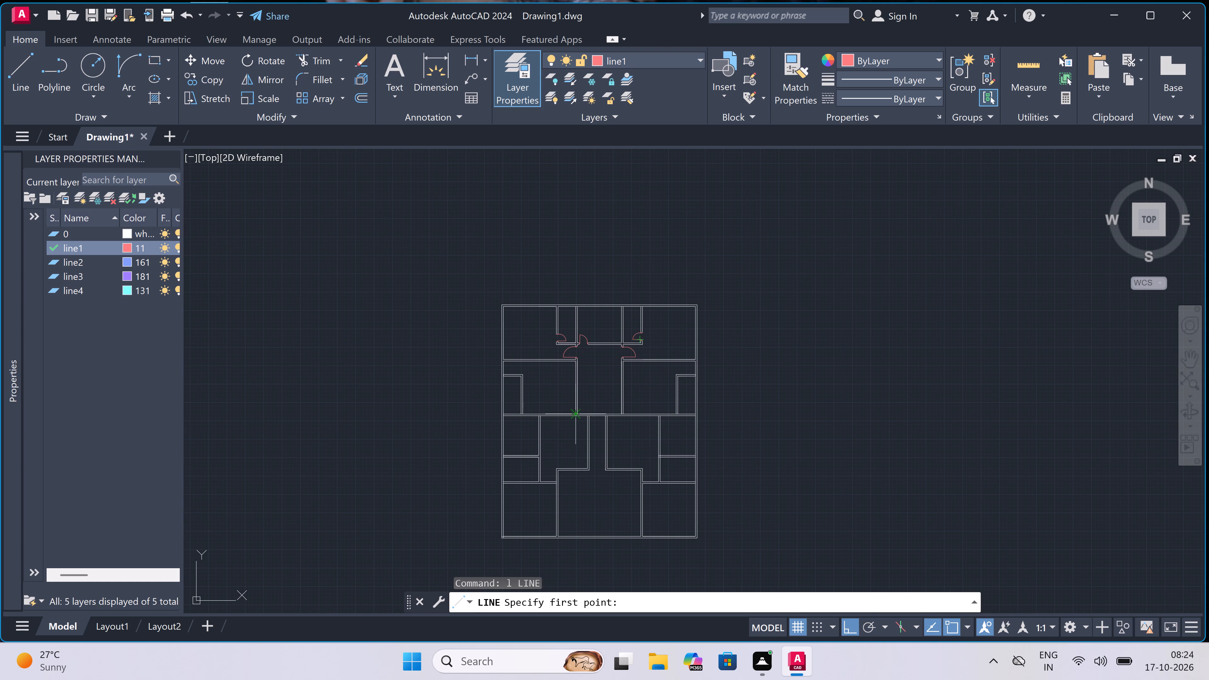
pyautogui.scroll(6, 572, 416)
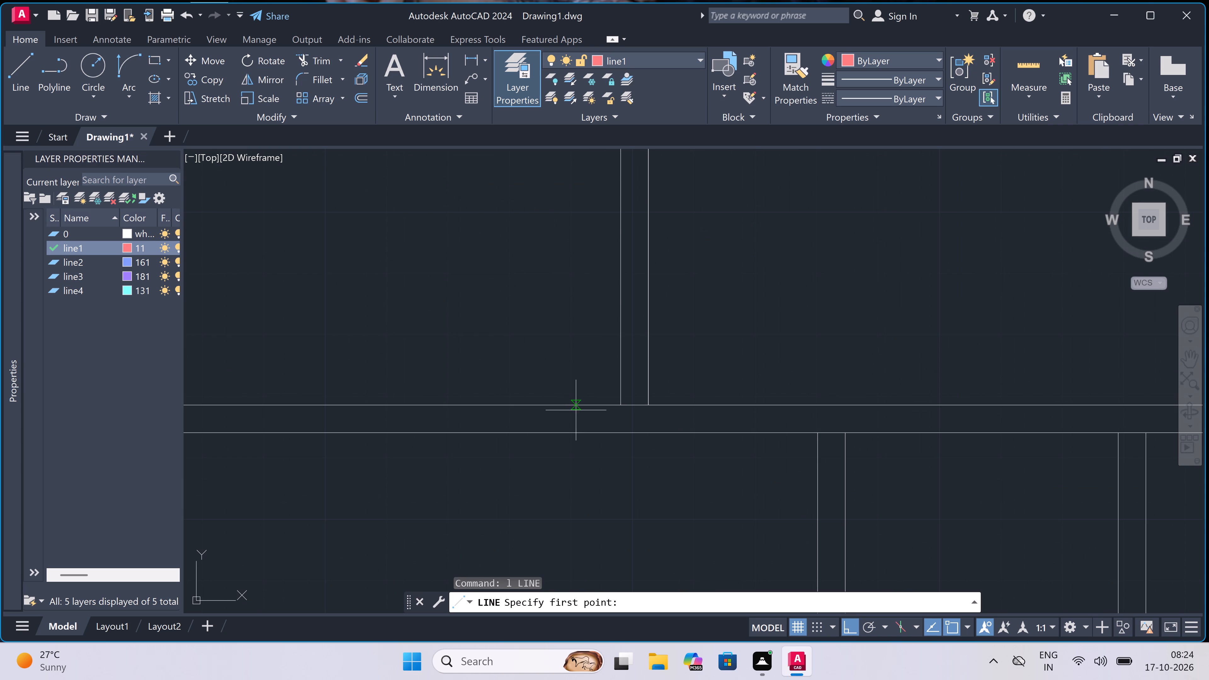
pyautogui.click(586, 403)
pyautogui.click(582, 431)
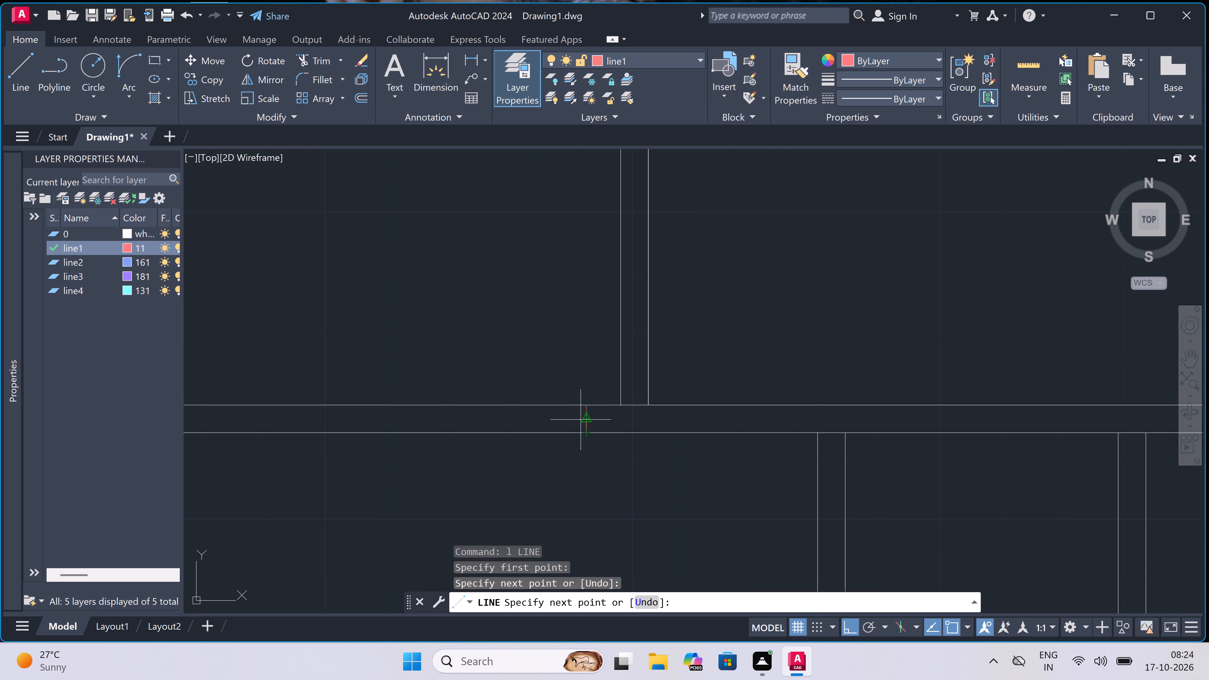
pyautogui.click(581, 420)
pyautogui.press('2')
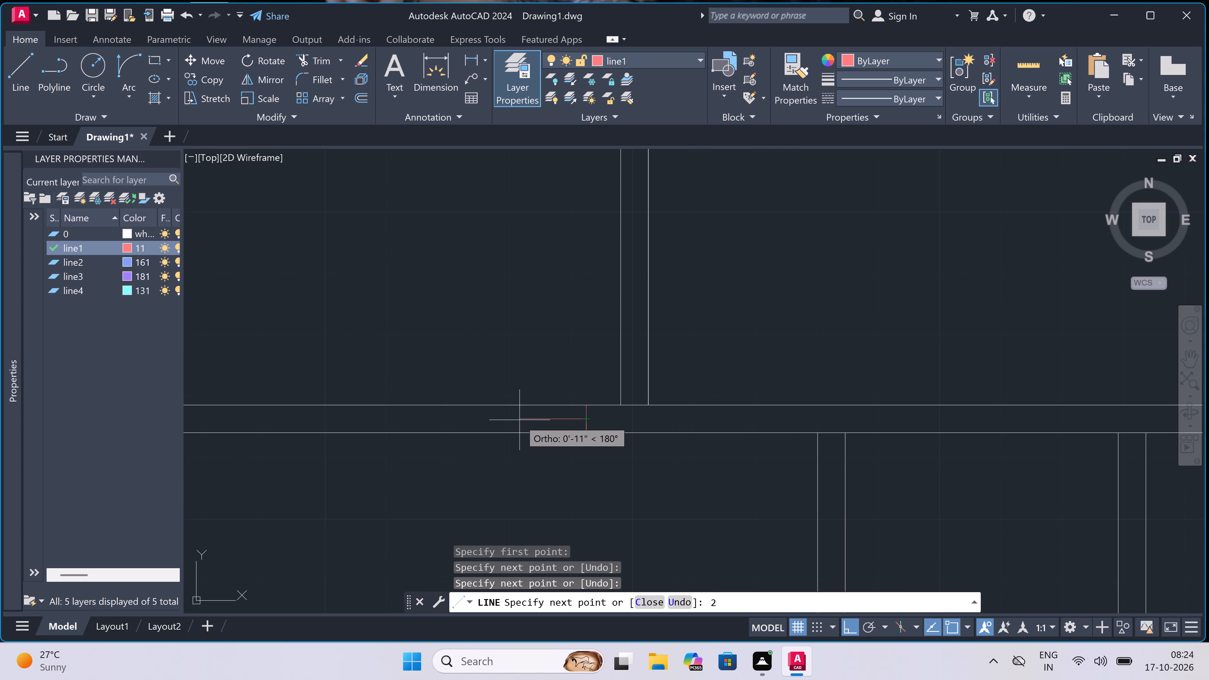
pyautogui.write('"')
pyautogui.press('space')
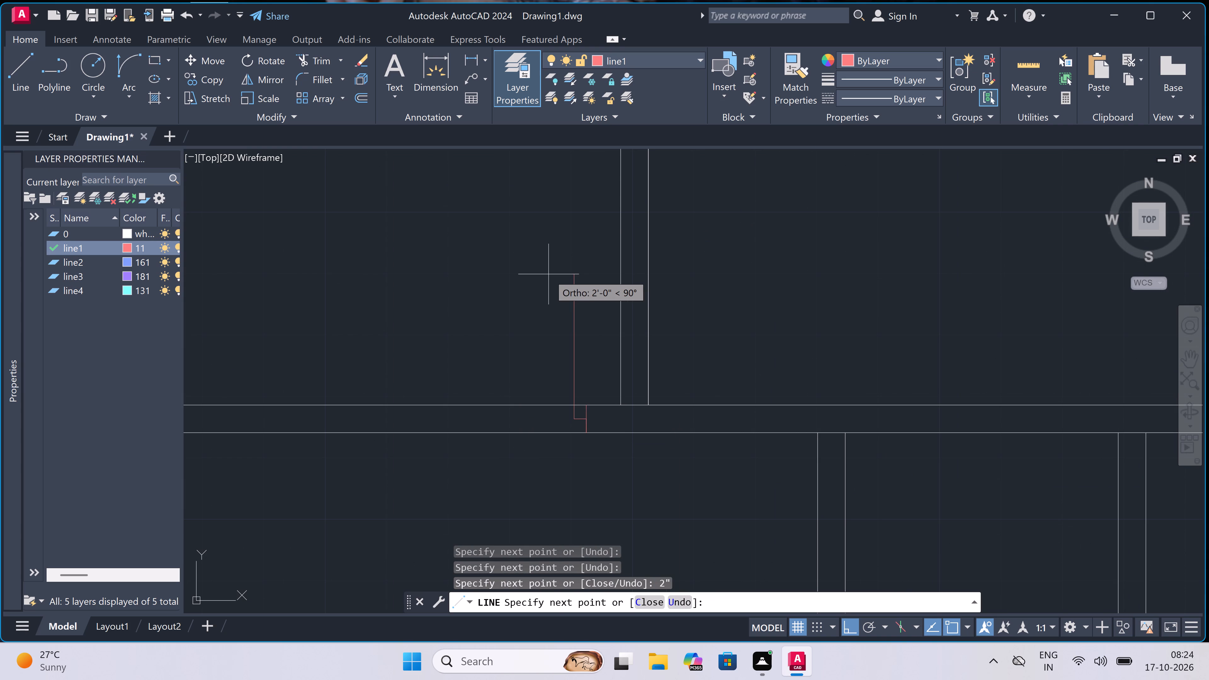
pyautogui.write("3'")
pyautogui.press('space')
pyautogui.press('Escape')
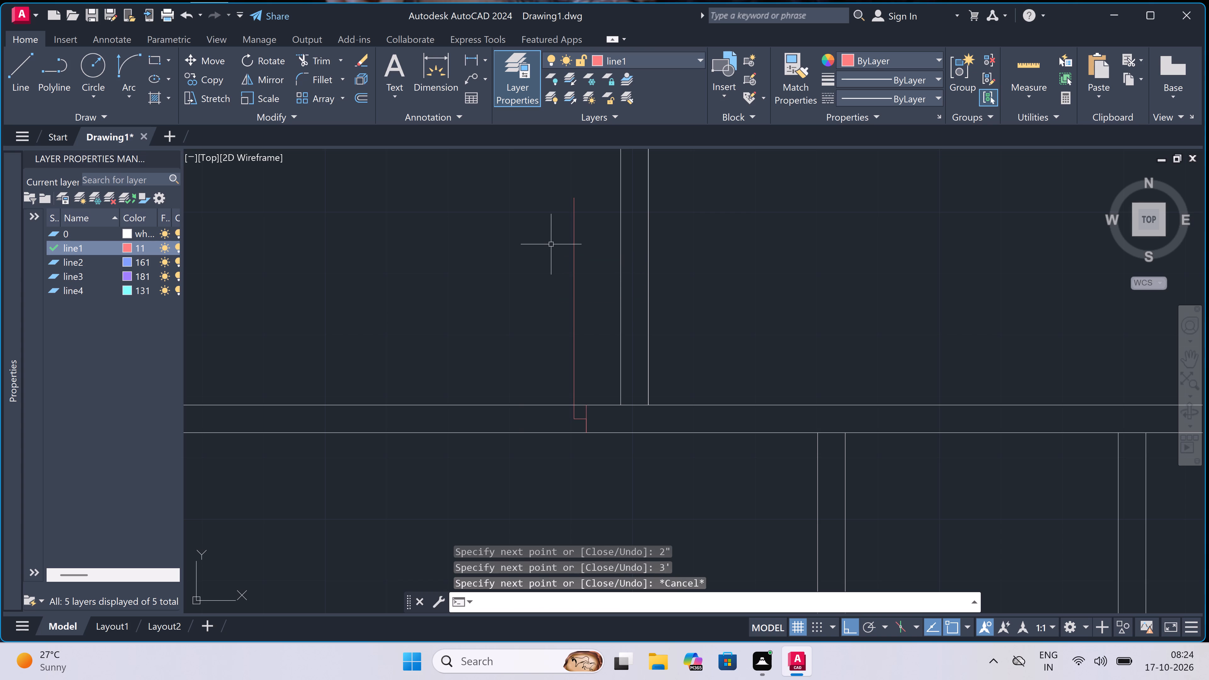
# Draw the left door jamb across the same bottom wall, with a 2" stub from its midpoint toward the leaf.
pyautogui.press('space')
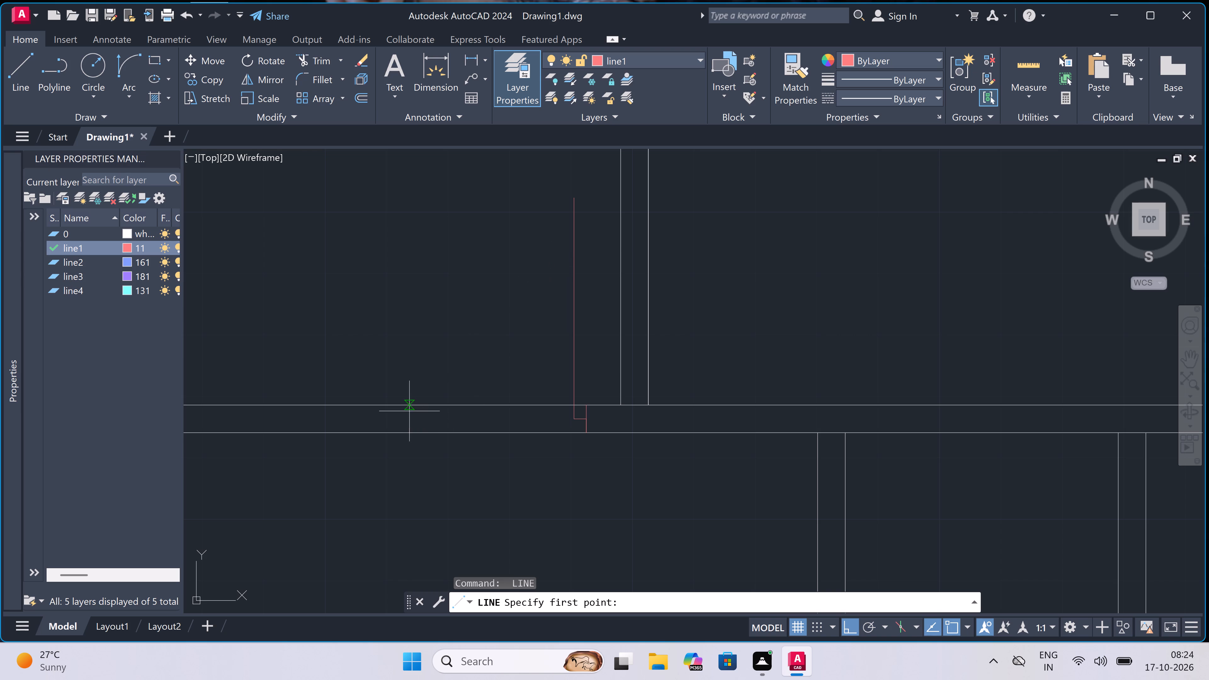
pyautogui.click(396, 406)
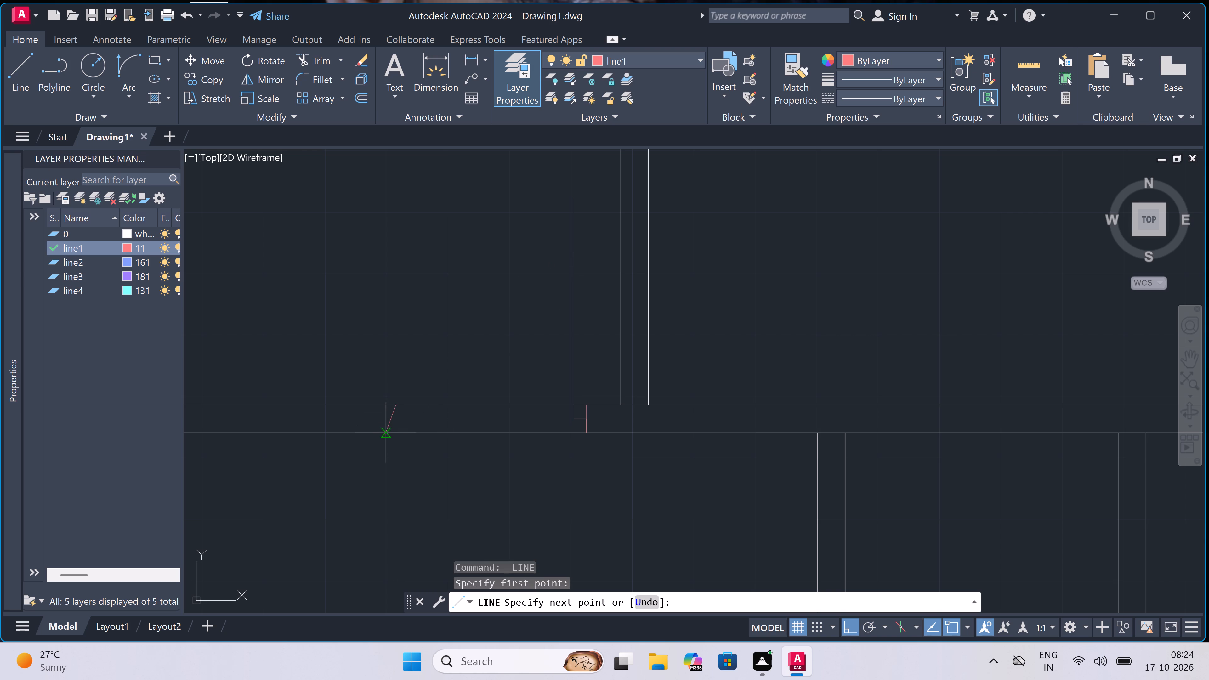
pyautogui.click(393, 433)
pyautogui.click(389, 421)
pyautogui.click(393, 419)
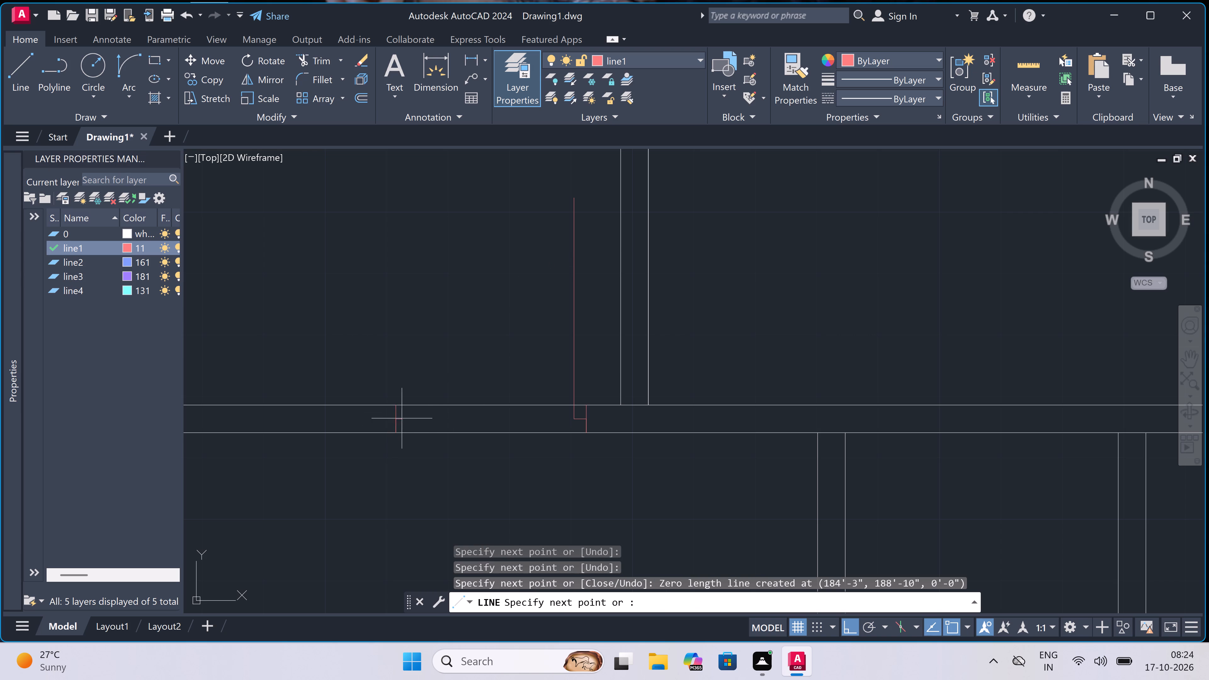
pyautogui.press('2')
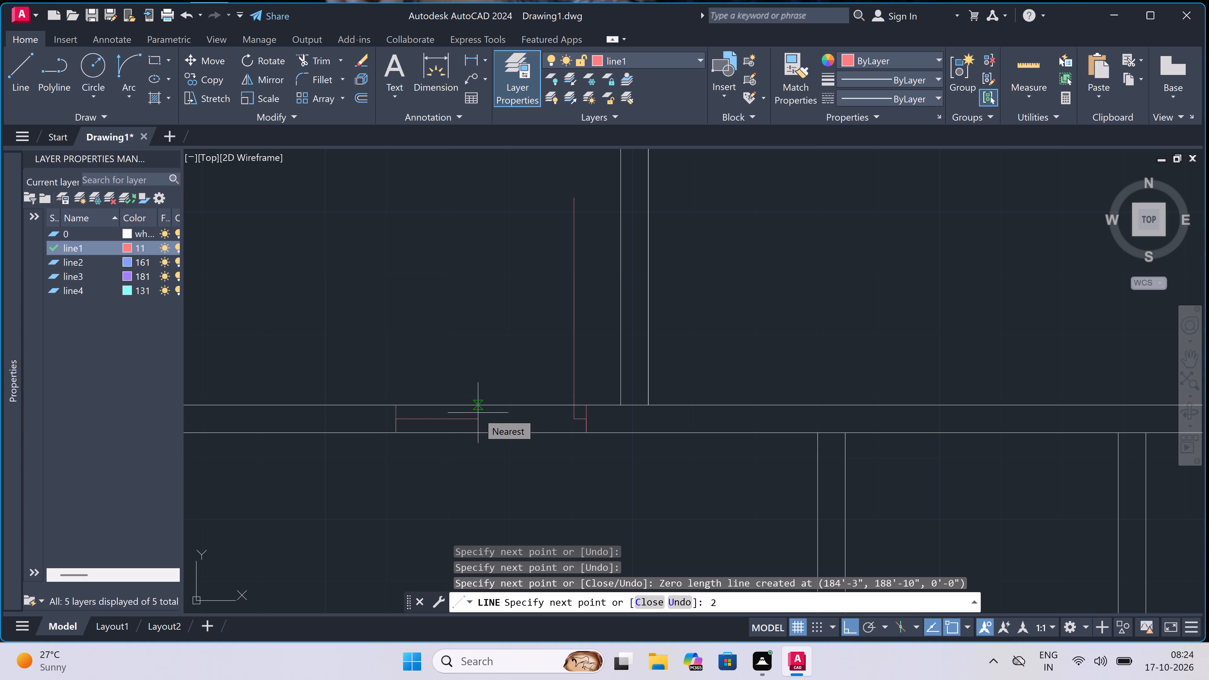
pyautogui.write('"')
pyautogui.press('space')
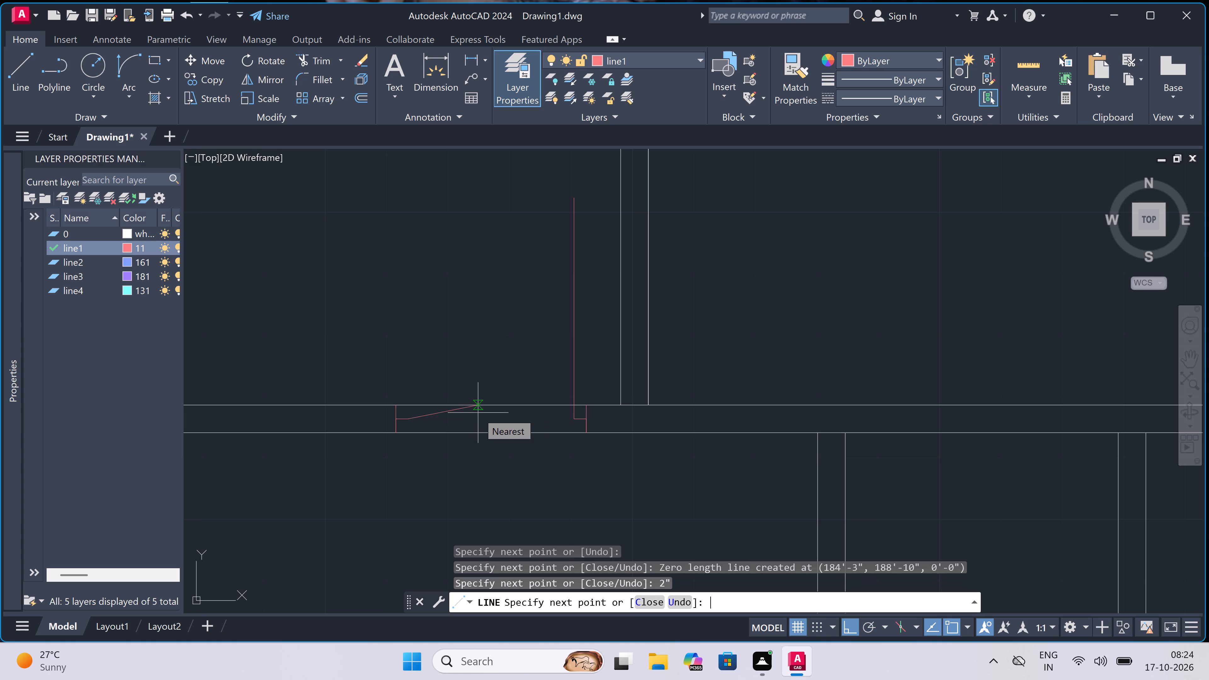
pyautogui.press('Escape')
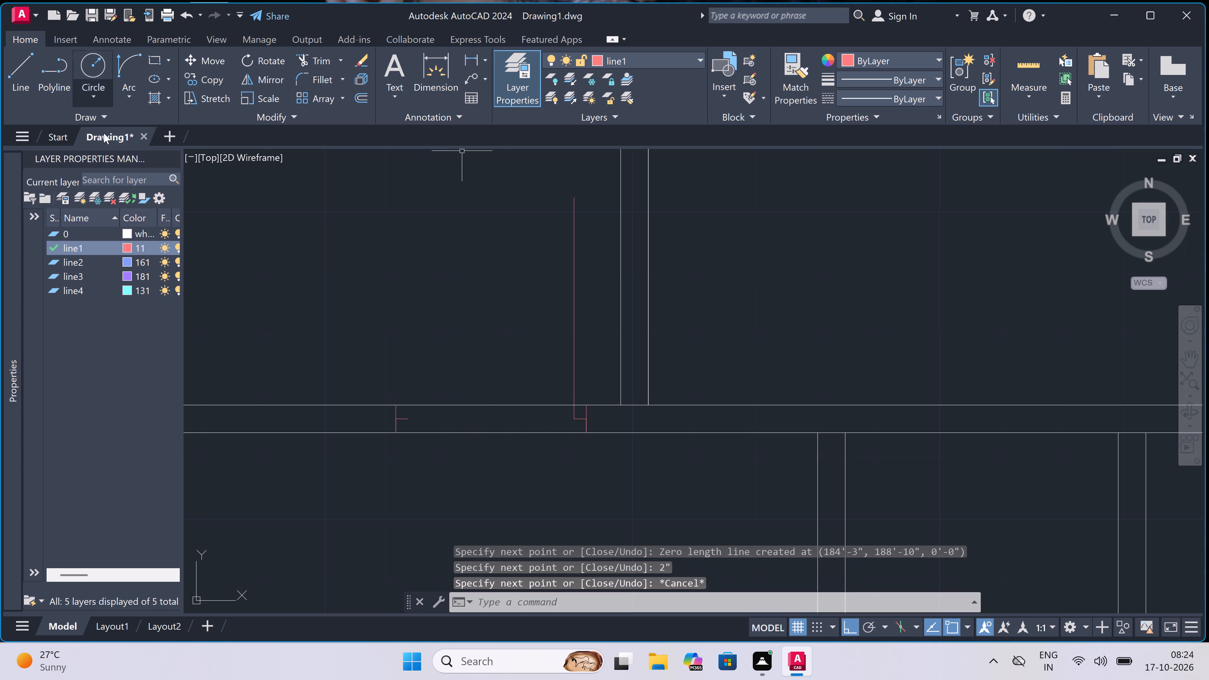
# Draw the door swing with a Start, End, Direction arc from the 3' leaf's free end to the left jamb's stub.
pyautogui.click(123, 67)
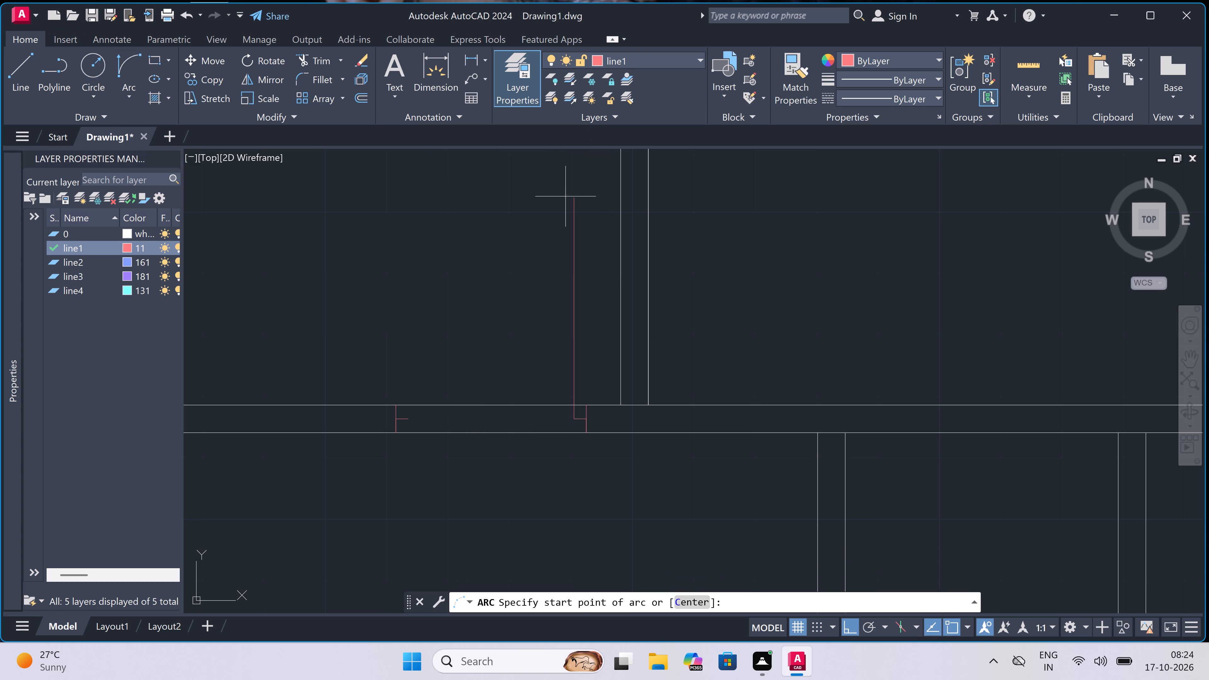
pyautogui.moveTo(572, 194); pyautogui.dragTo(570, 204)
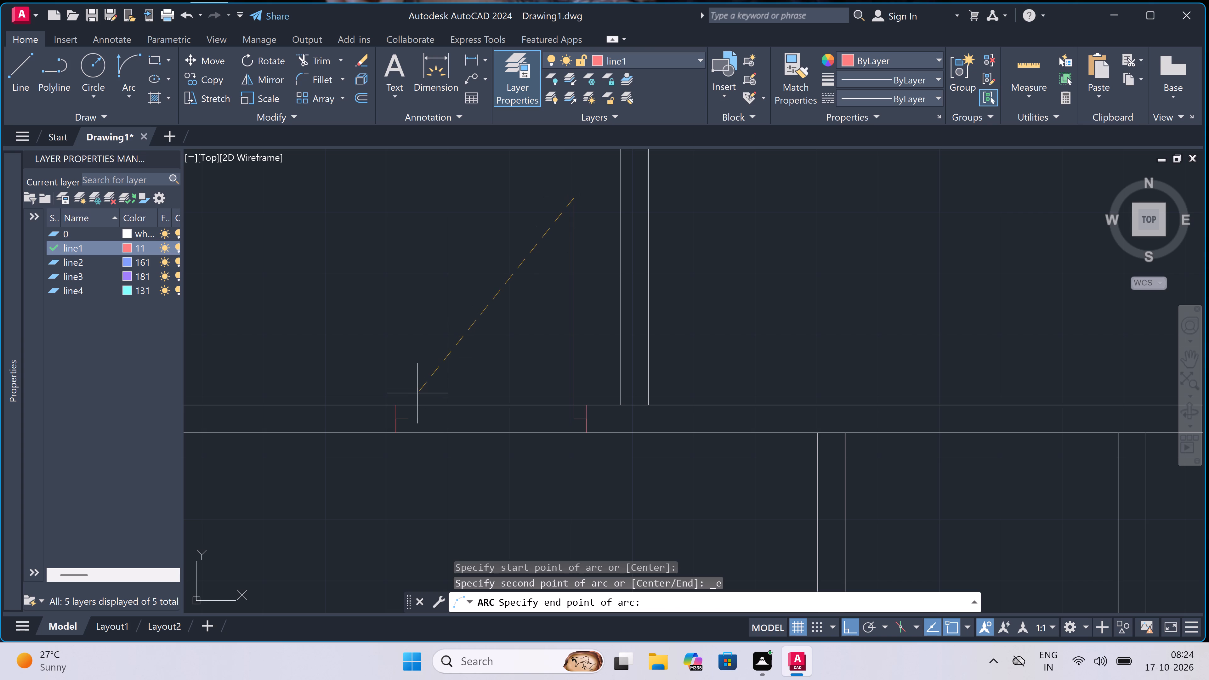
pyautogui.click(412, 419)
pyautogui.click(394, 365)
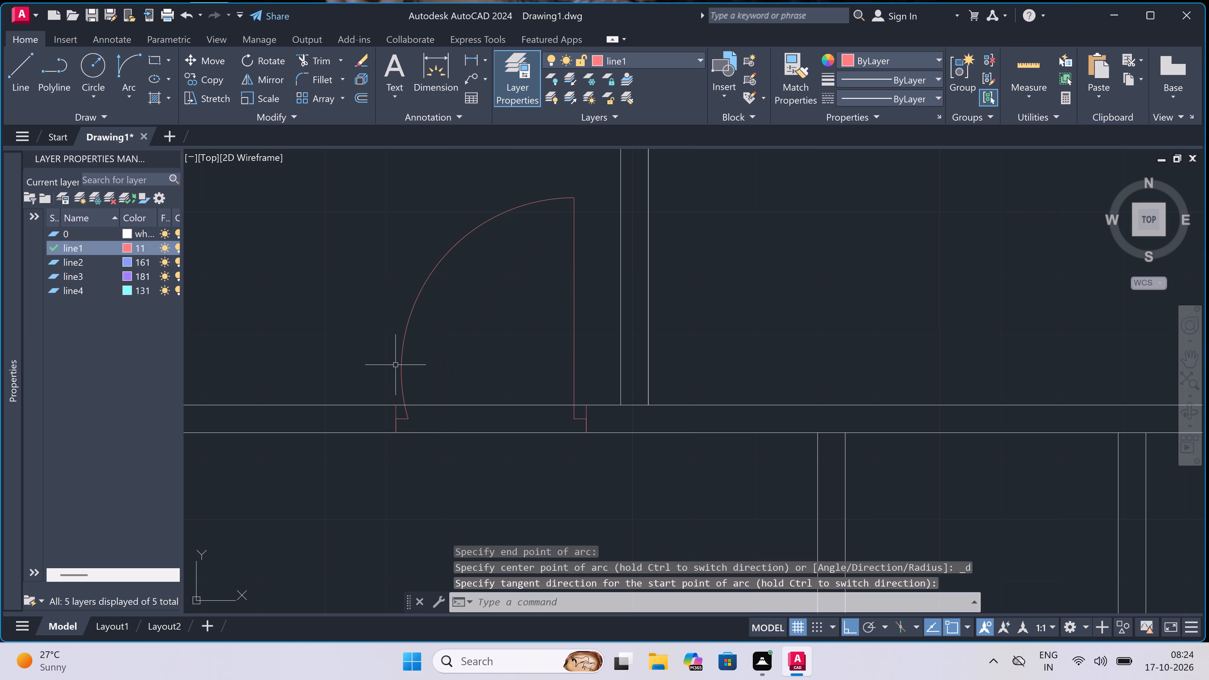
# Trim both wall lines between the jambs to open the doorway in the left middle room's bottom wall.
pyautogui.write('tr')
pyautogui.press('space')
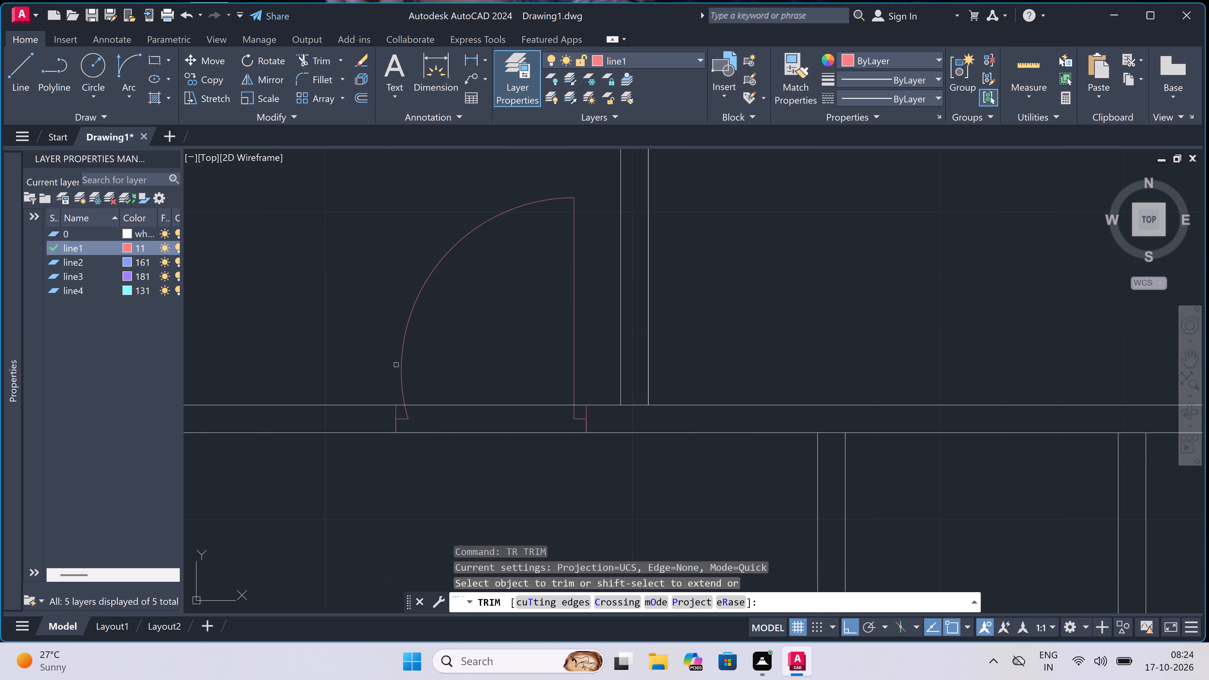
pyautogui.click(473, 391)
pyautogui.click(476, 467)
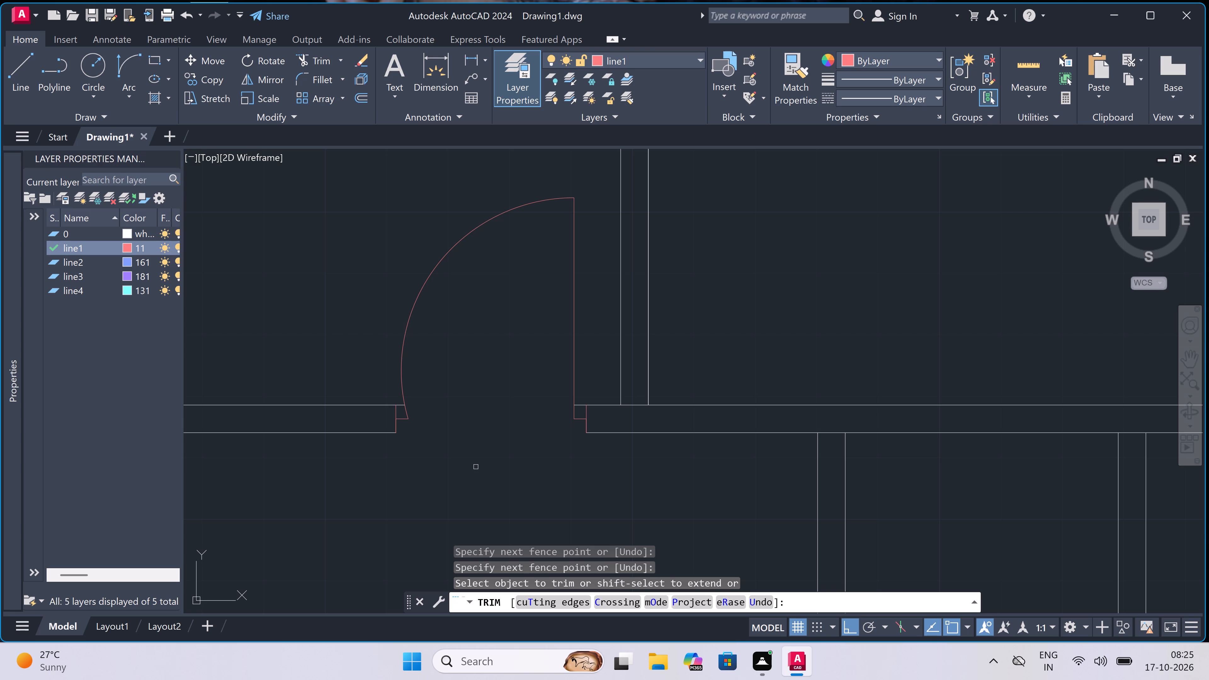
pyautogui.press('Escape')
# Draw a door jamb across the central corridor's bottom wall near its left side, with a 2" rightward midpoint stub and a 3' leaf line upward.
pyautogui.write('l')
pyautogui.press('space')
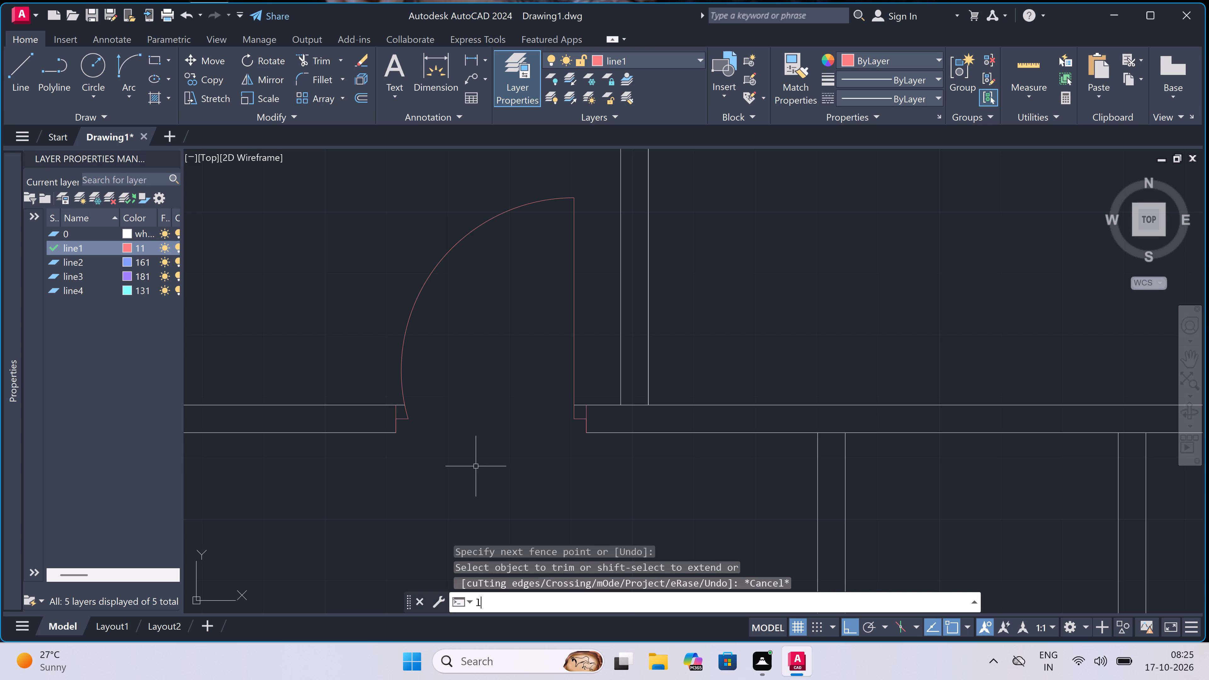
pyautogui.scroll(-3, 477, 466)
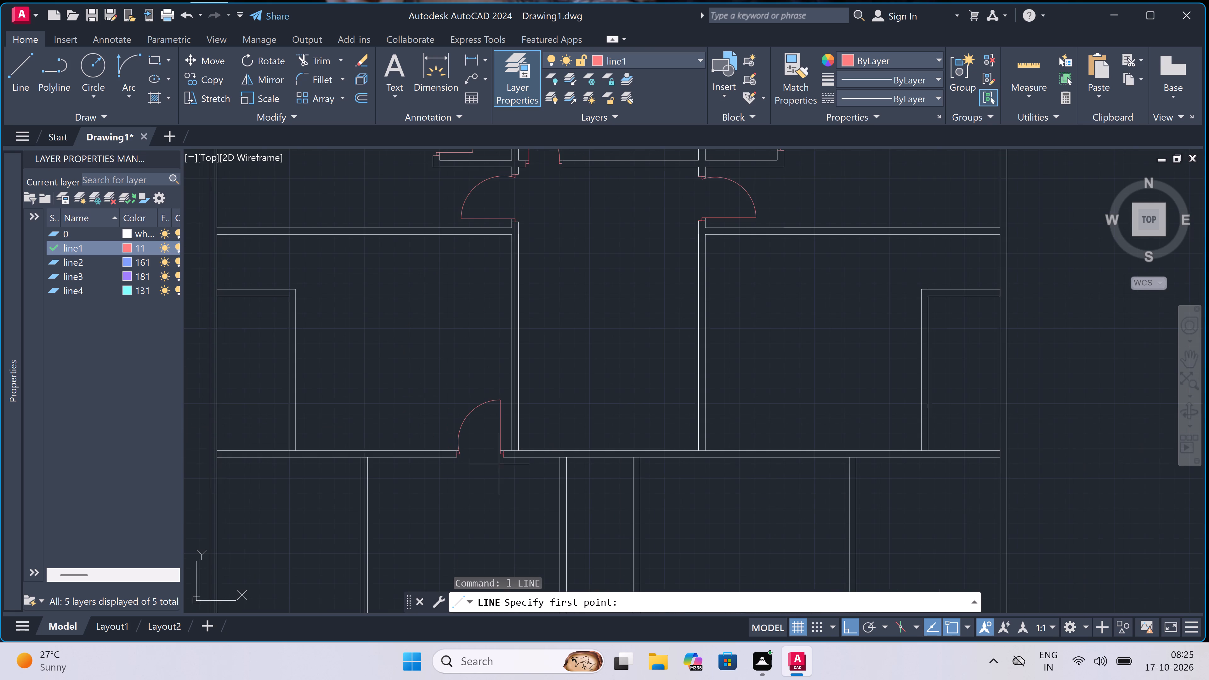
pyautogui.scroll(2, 568, 464)
pyautogui.click(584, 431)
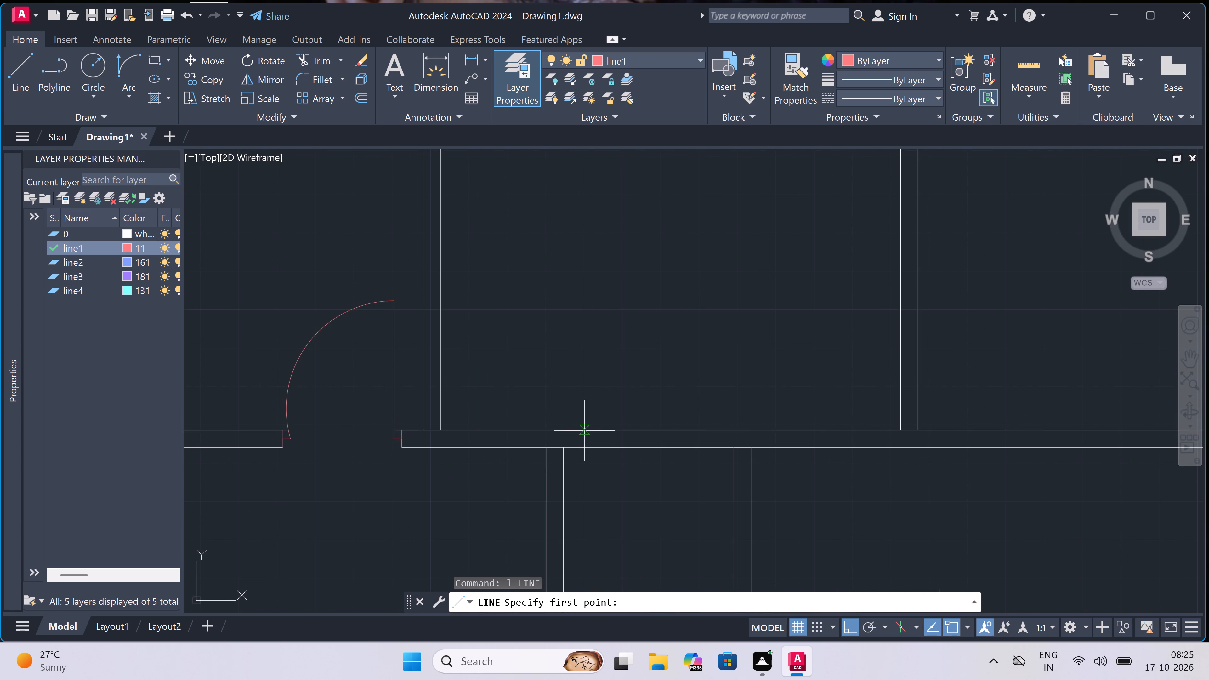
pyautogui.click(584, 441)
pyautogui.scroll(3, 586, 436)
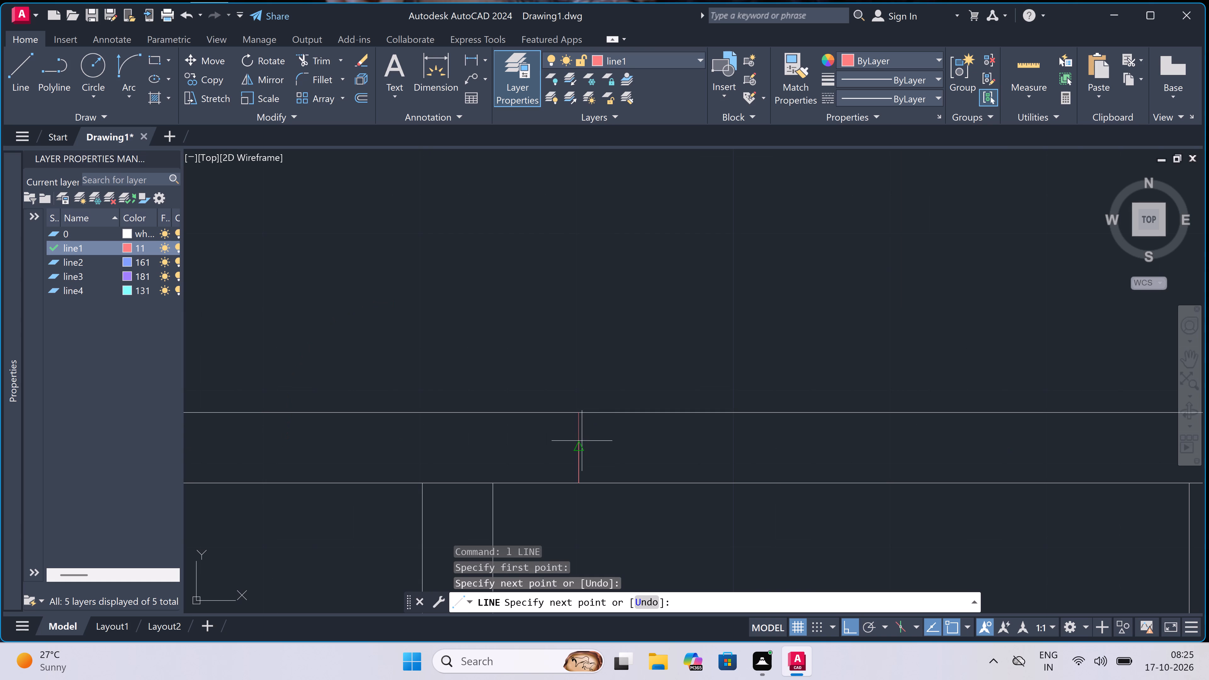
pyautogui.click(582, 444)
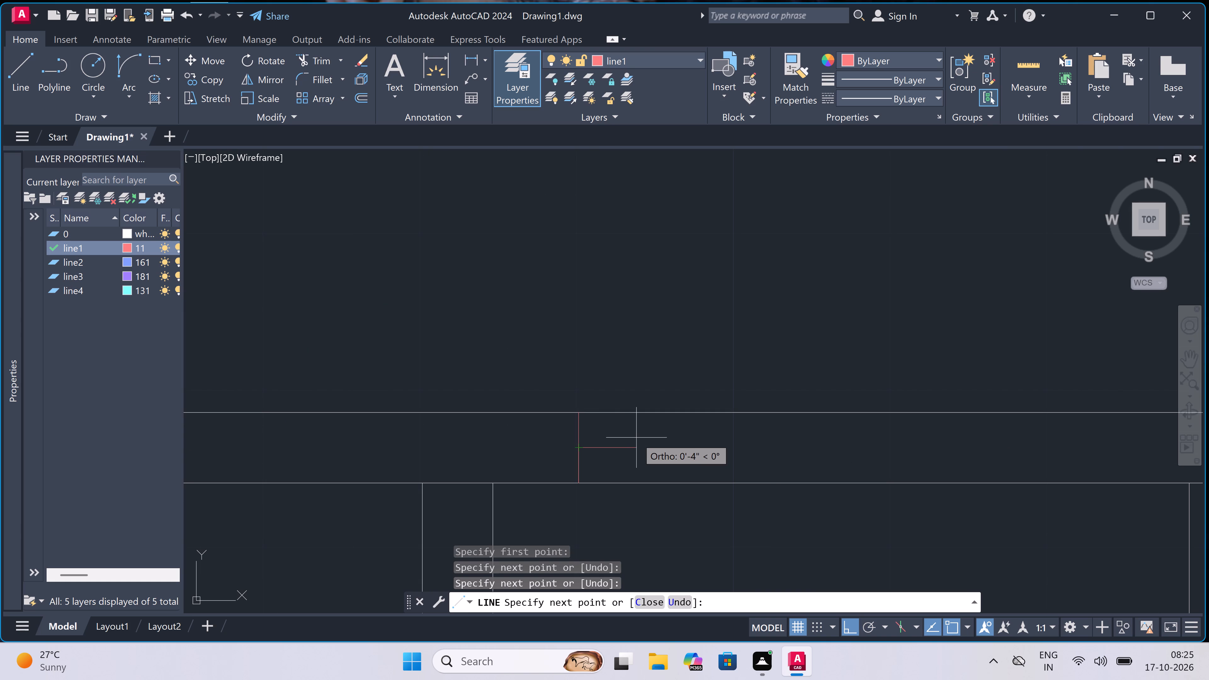
pyautogui.press('2')
pyautogui.write('"')
pyautogui.press('space')
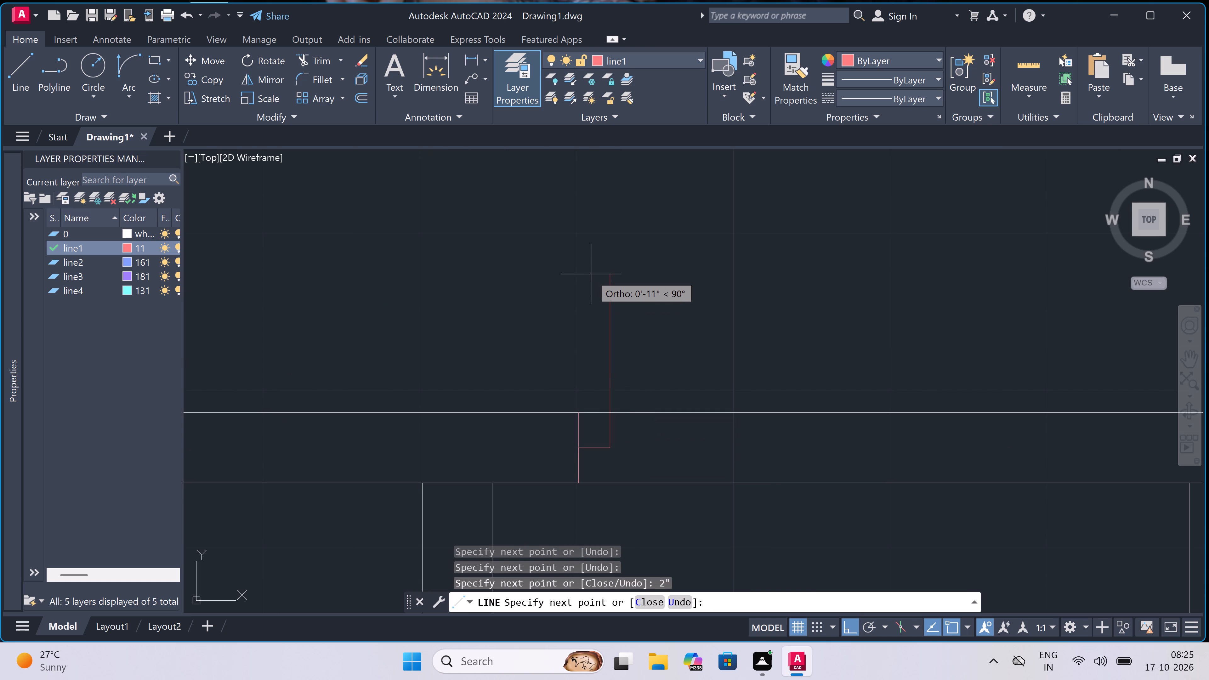
pyautogui.write("3'")
pyautogui.press('space')
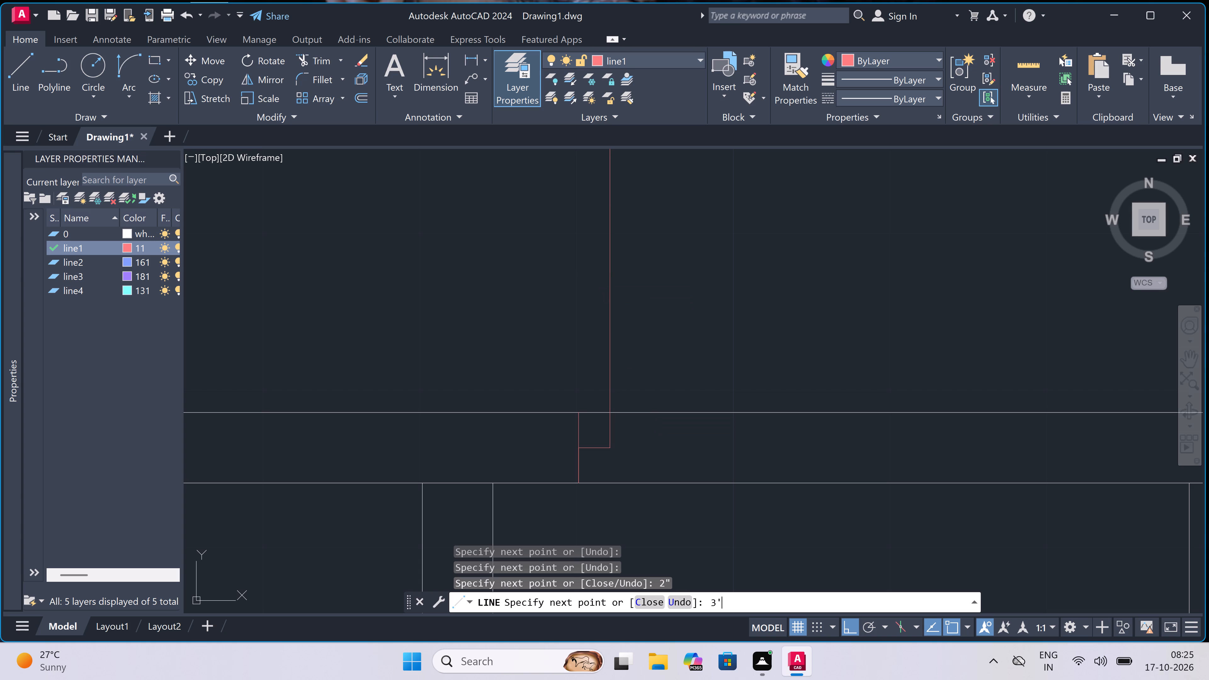
pyautogui.press('Escape')
# Draw the right door jamb across the corridor's bottom wall, with a 2" stub from its midpoint toward the leaf.
pyautogui.press('space')
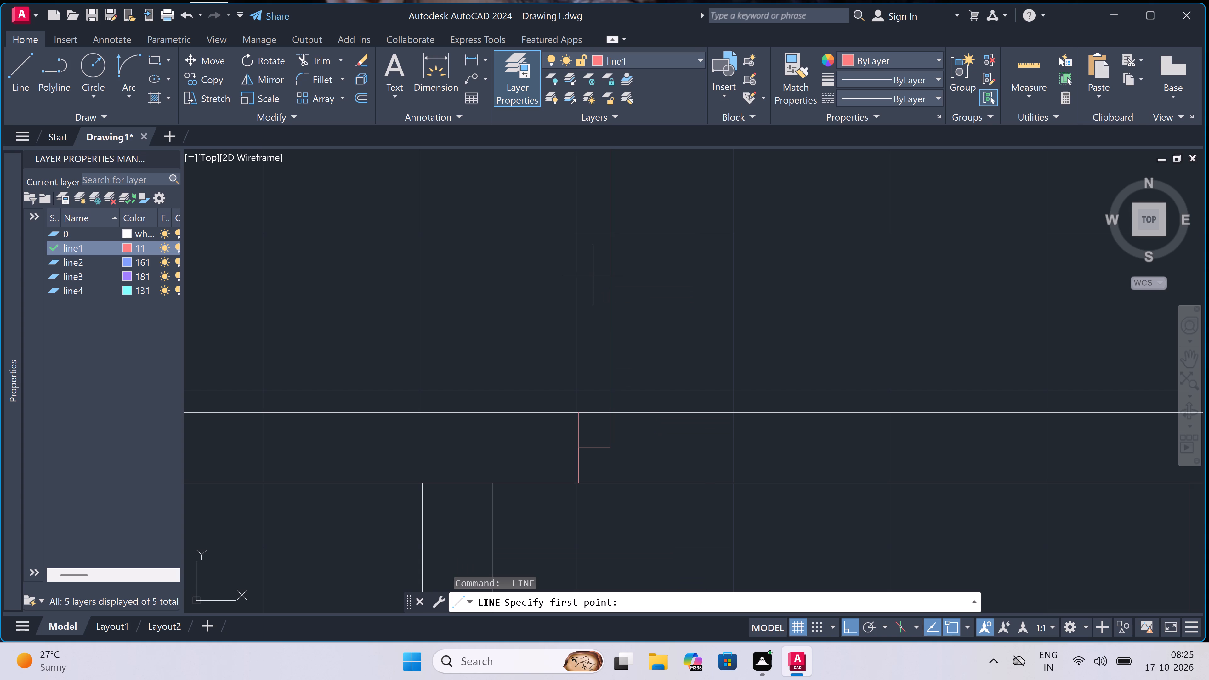
pyautogui.scroll(-4, 442, 367)
pyautogui.scroll(2, 581, 343)
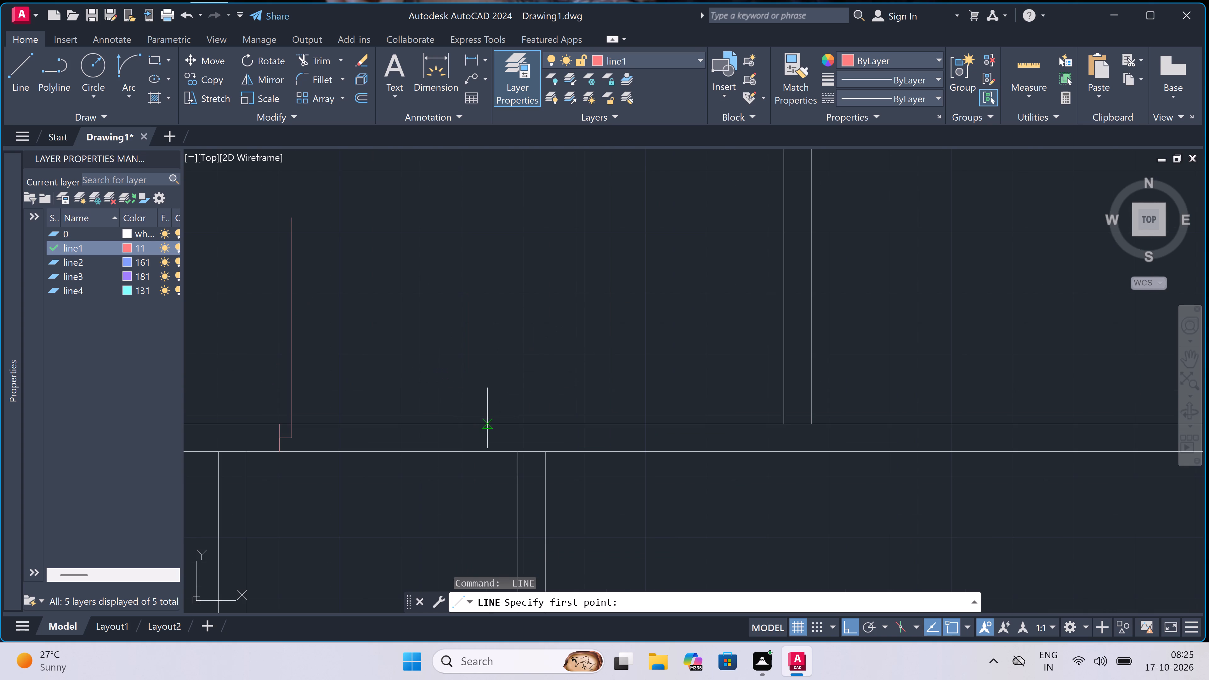
pyautogui.click(488, 422)
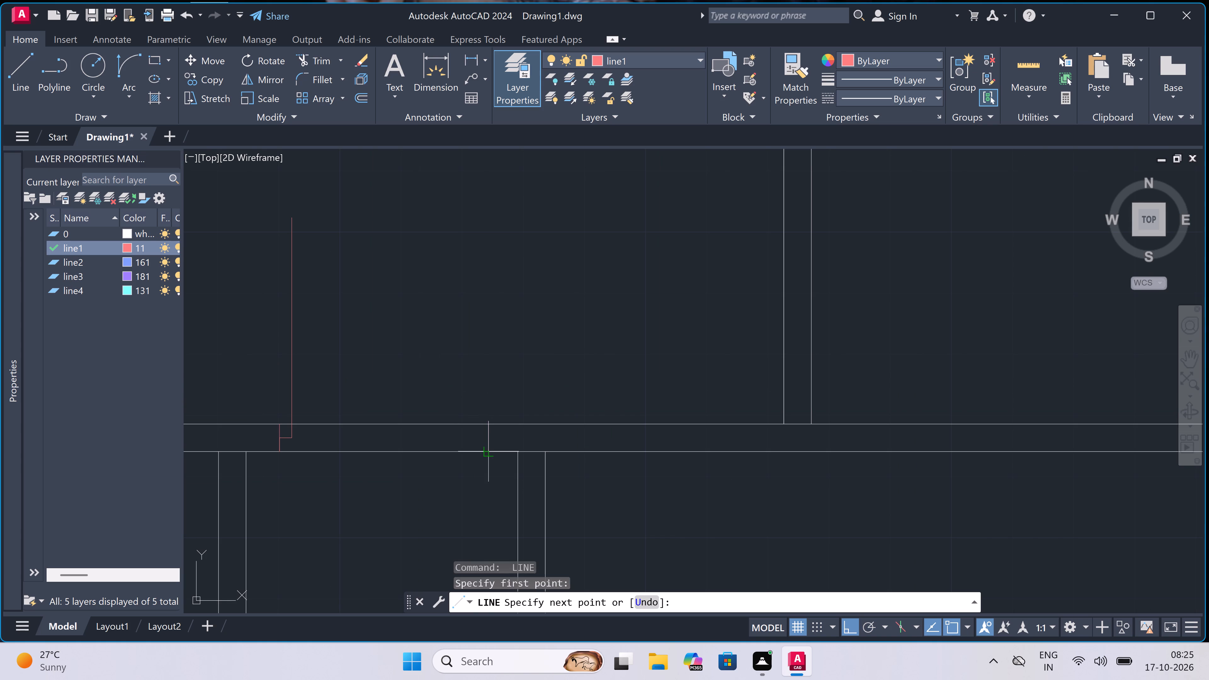
pyautogui.click(491, 449)
pyautogui.click(490, 438)
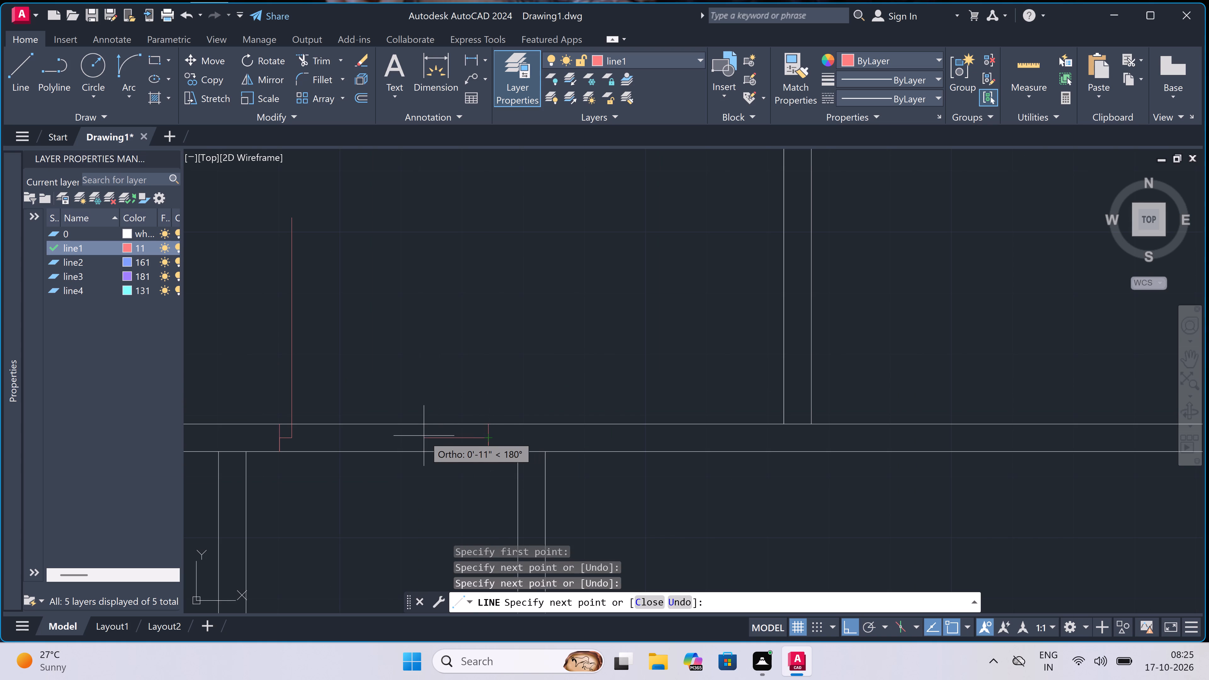
pyautogui.press('2')
pyautogui.write('"')
pyautogui.press('space')
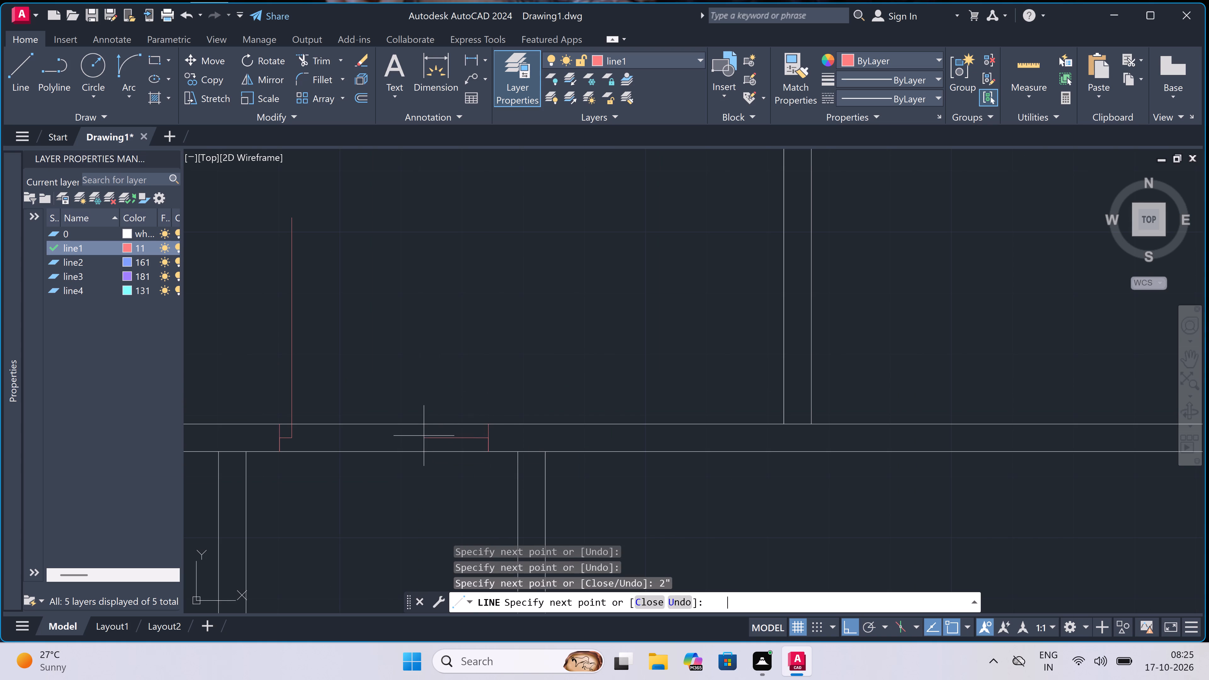
pyautogui.press('Escape')
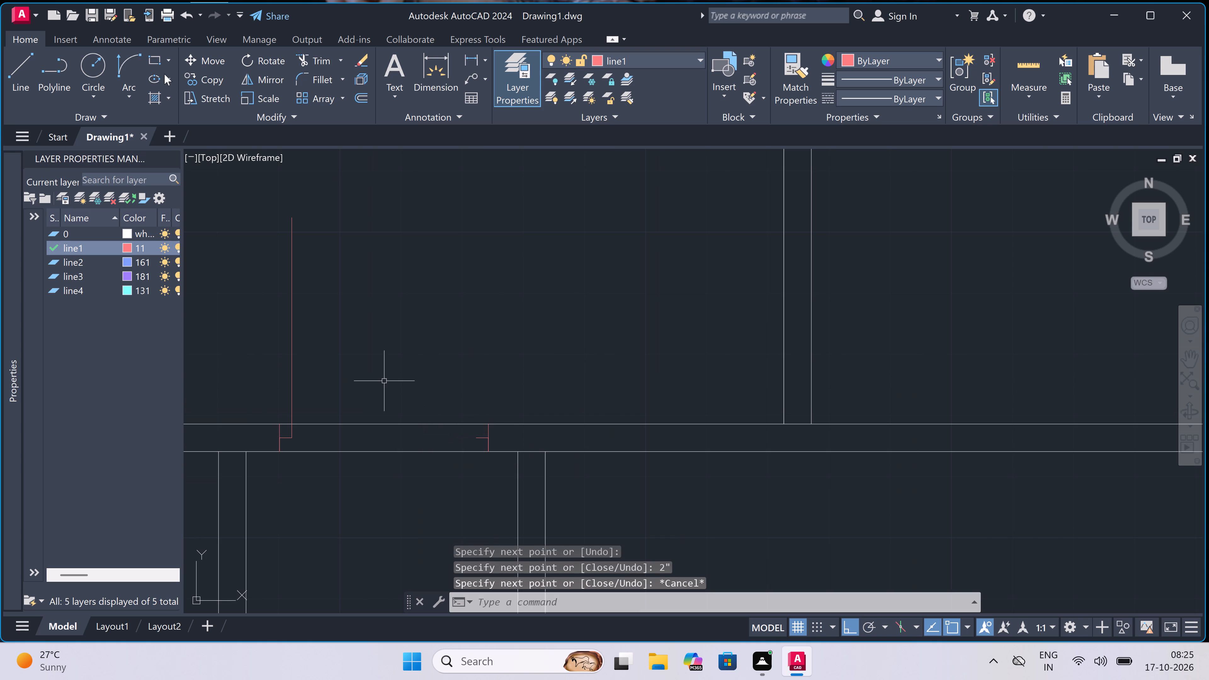
# Draw the corridor door's swing with a Start, End, Direction arc from the 3' leaf's free end to the right jamb's stub.
pyautogui.click(126, 67)
pyautogui.click(293, 215)
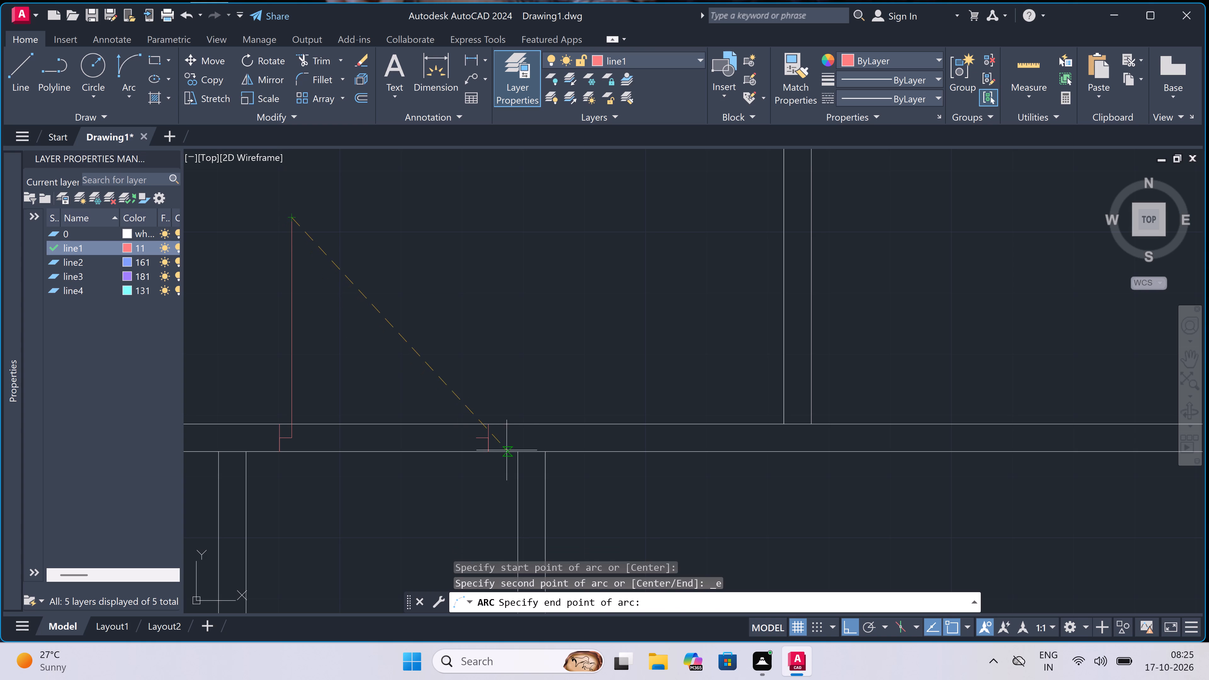
pyautogui.click(475, 433)
pyautogui.click(492, 350)
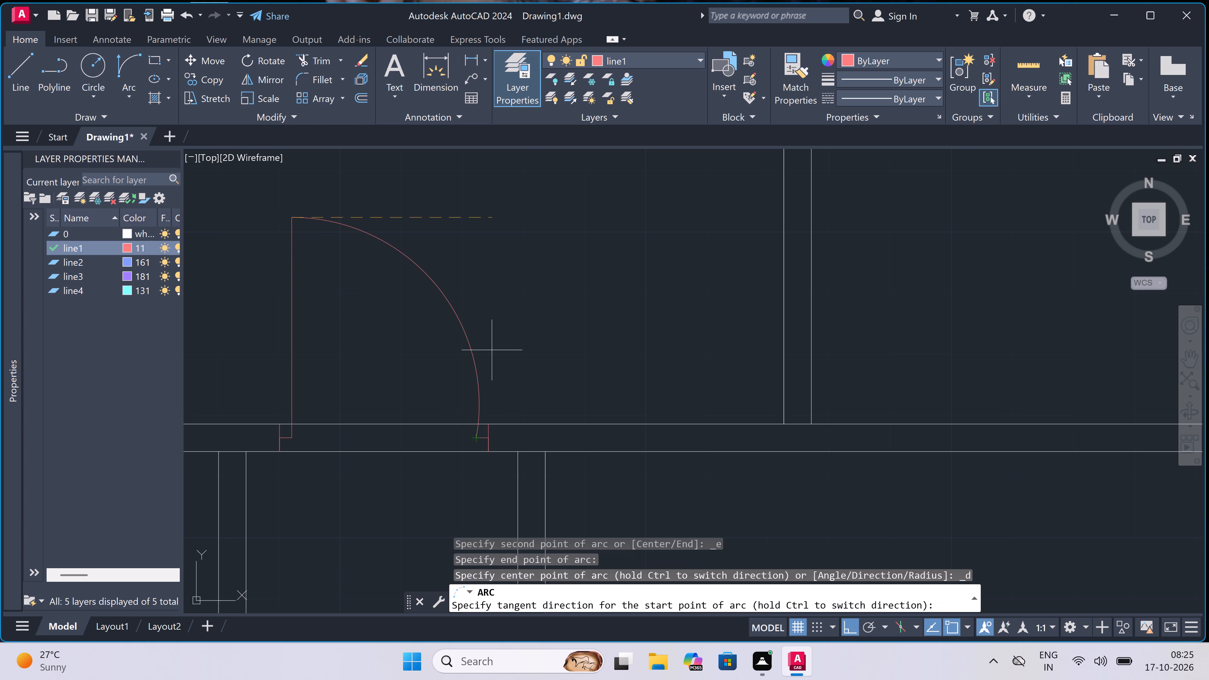
# Trim both wall lines between the jambs to open the doorway in the corridor's bottom wall.
pyautogui.write('tr')
pyautogui.press('space')
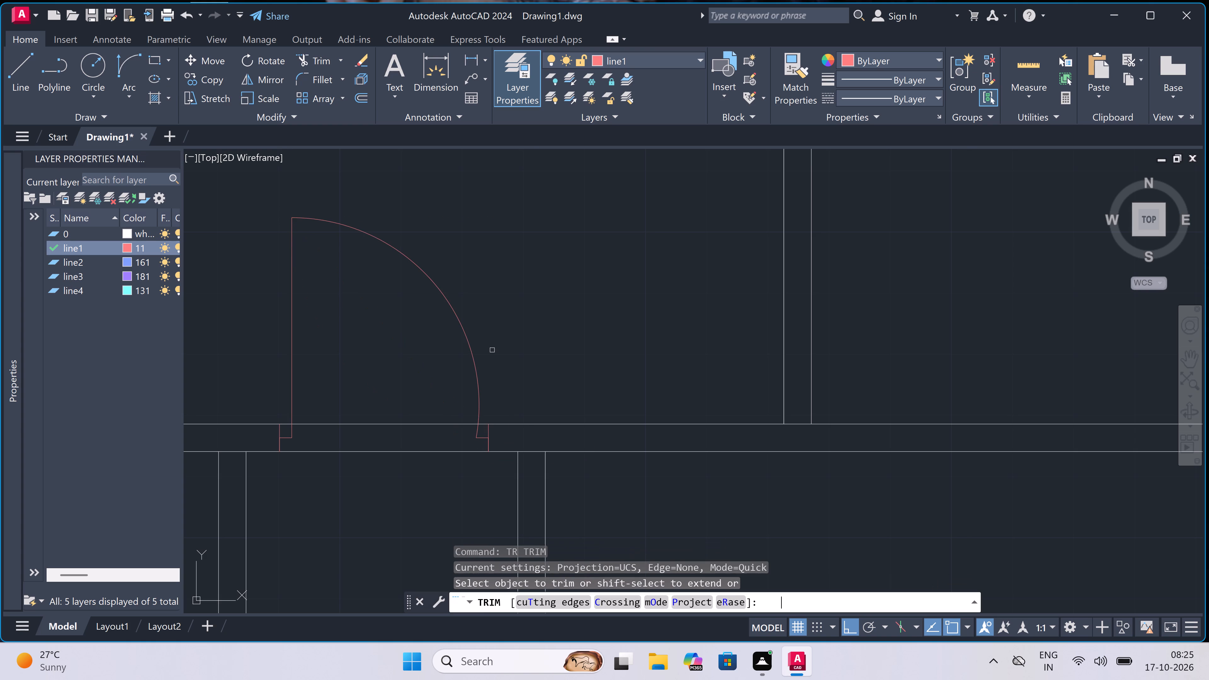
pyautogui.doubleClick(335, 390)
pyautogui.click(352, 529)
pyautogui.press('Escape')
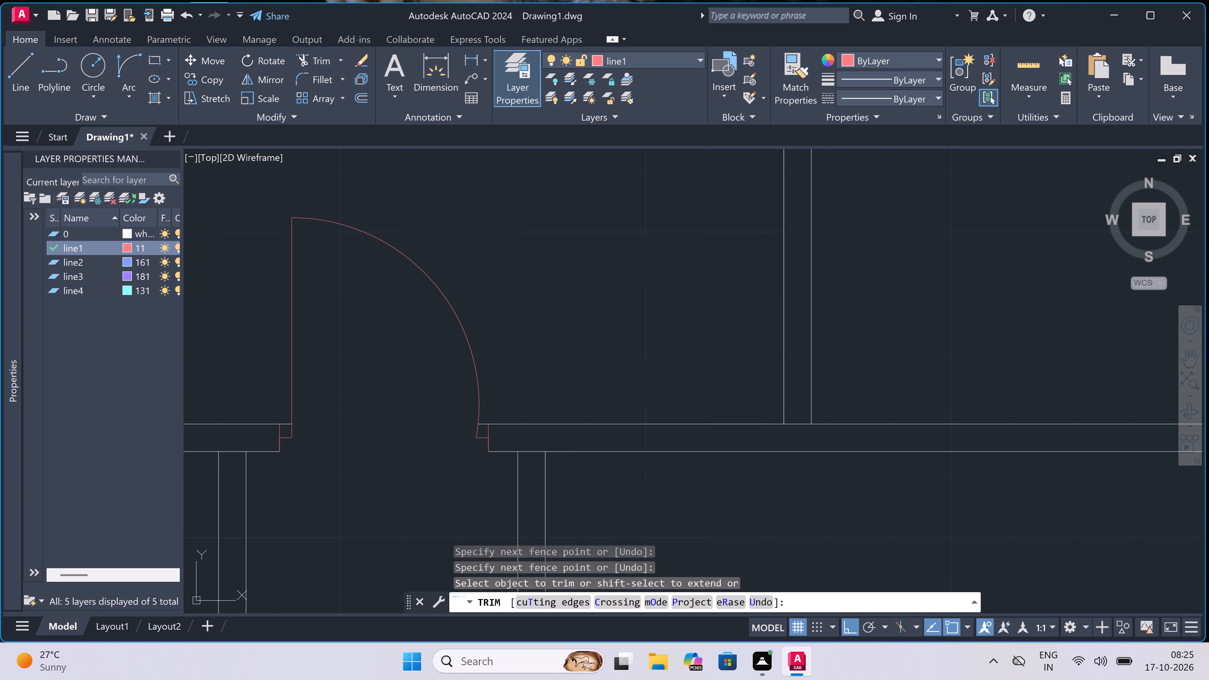
# Draw a jamb across the lower right room's left wall near its top, with a 2" downward midpoint stub and a 3' leaf line into the room.
pyautogui.write('l')
pyautogui.press('space')
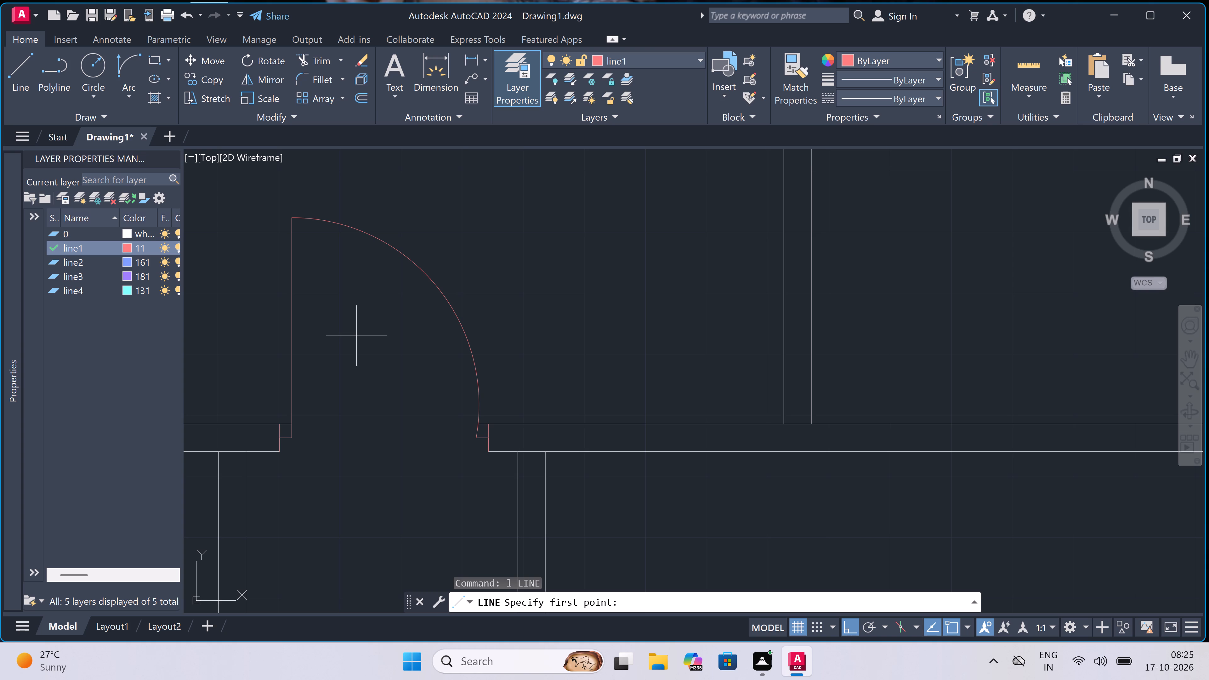
pyautogui.scroll(-3, 365, 347)
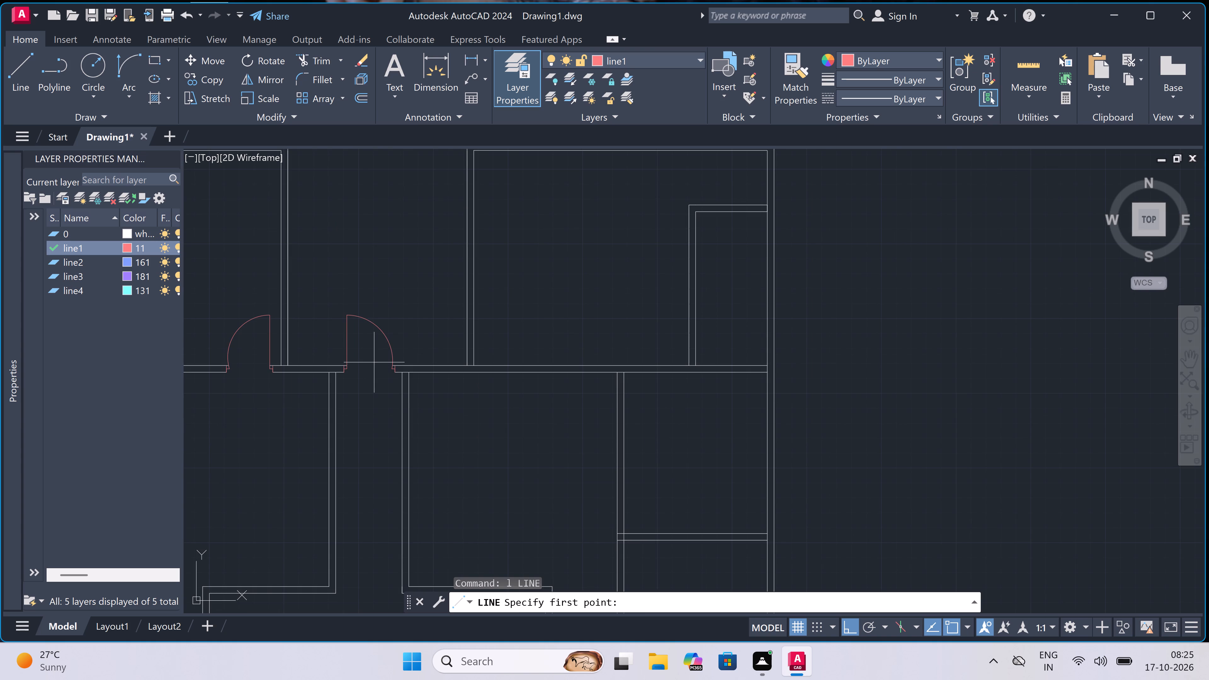
pyautogui.scroll(4, 407, 379)
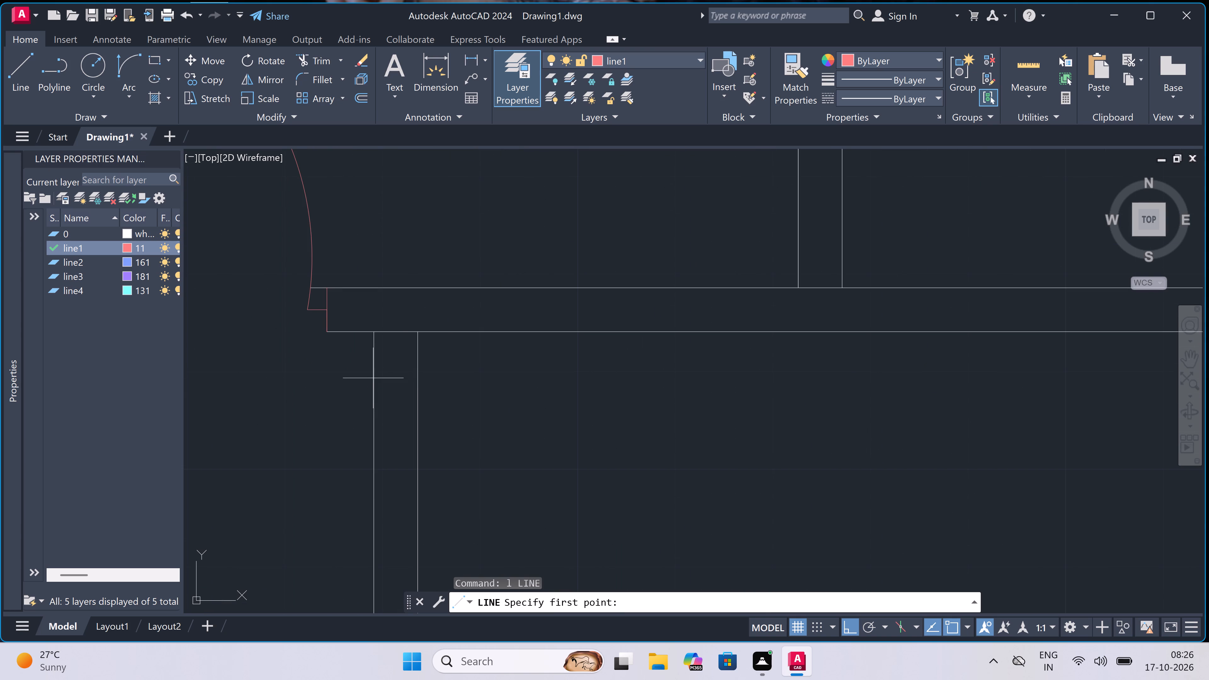
pyautogui.click(373, 377)
pyautogui.click(415, 376)
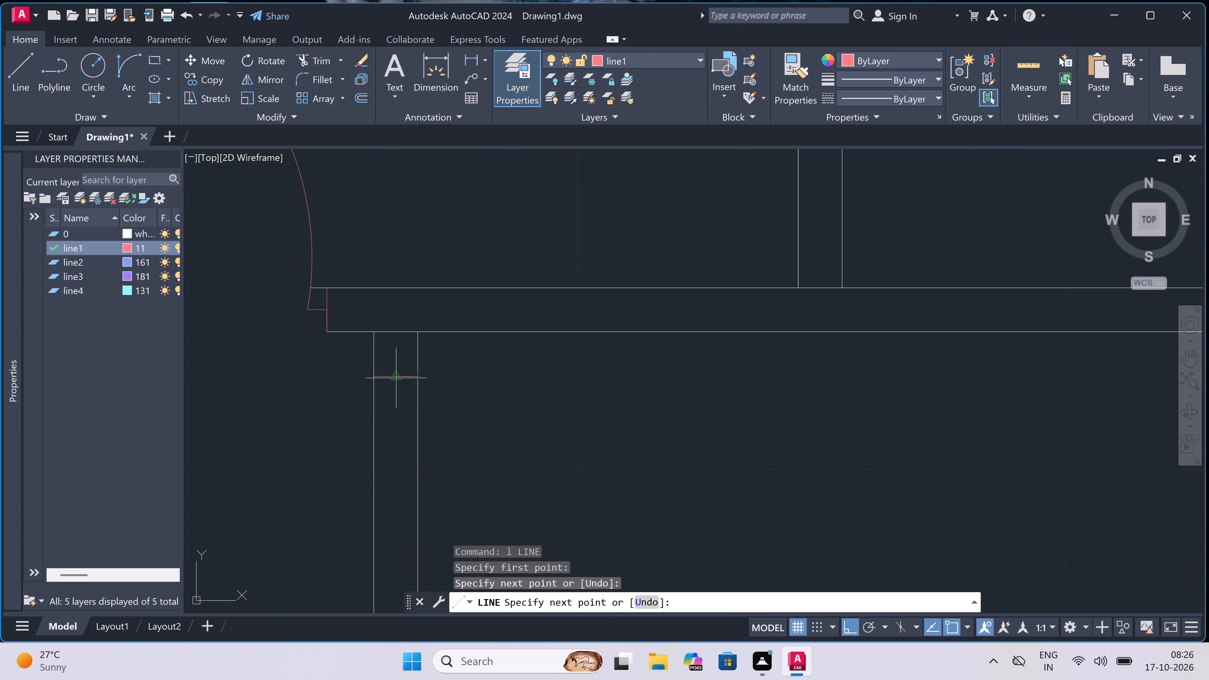
pyautogui.click(387, 379)
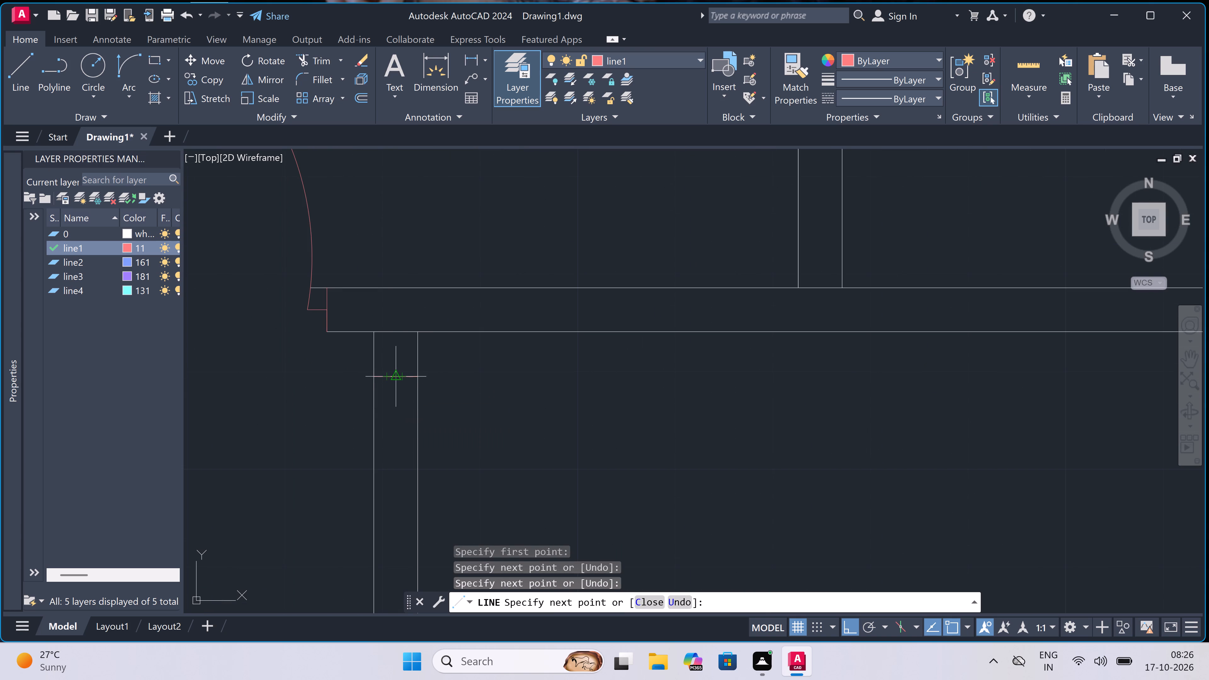
pyautogui.hotkey('ctrl', 'z')
pyautogui.moveTo(400, 378); pyautogui.dragTo(400, 384)
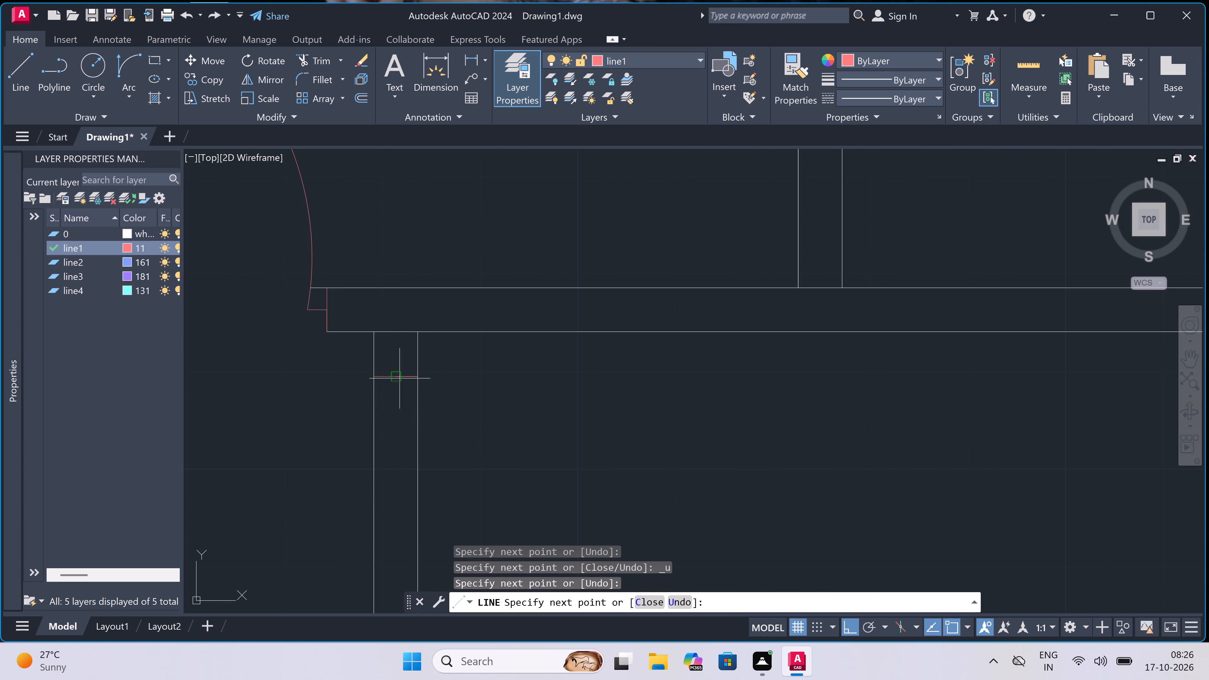
pyautogui.press('2')
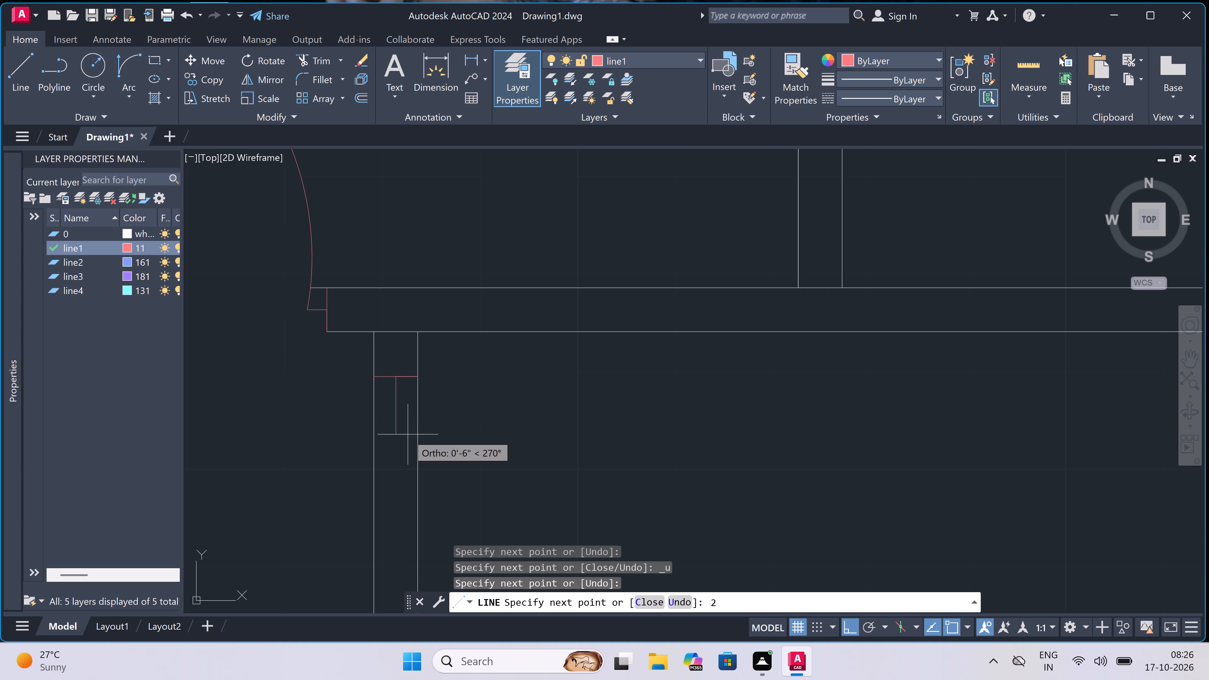
pyautogui.write('"')
pyautogui.press('space')
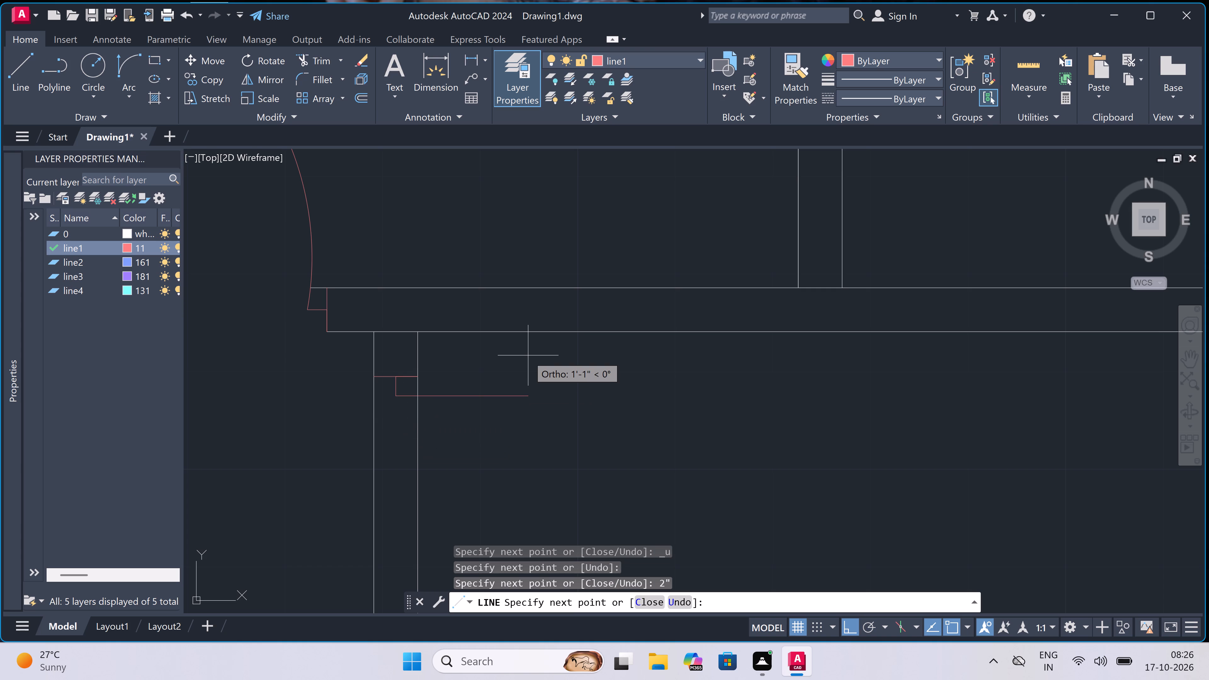
pyautogui.press('3')
pyautogui.write("'")
pyautogui.press('space')
pyautogui.press('Escape')
# Finish the 3' leaf and draw the lower jamb across the lower right room's left wall, with a 2" upward stub from its midpoint.
pyautogui.press('space')
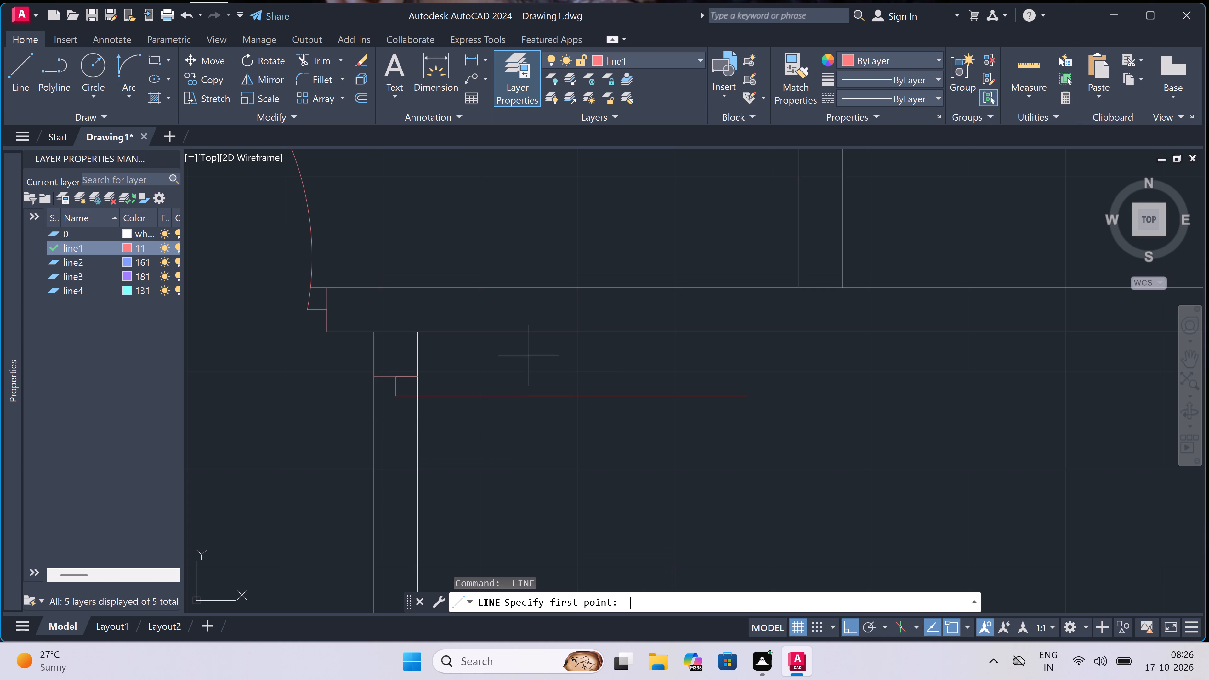
pyautogui.scroll(-2, 455, 272)
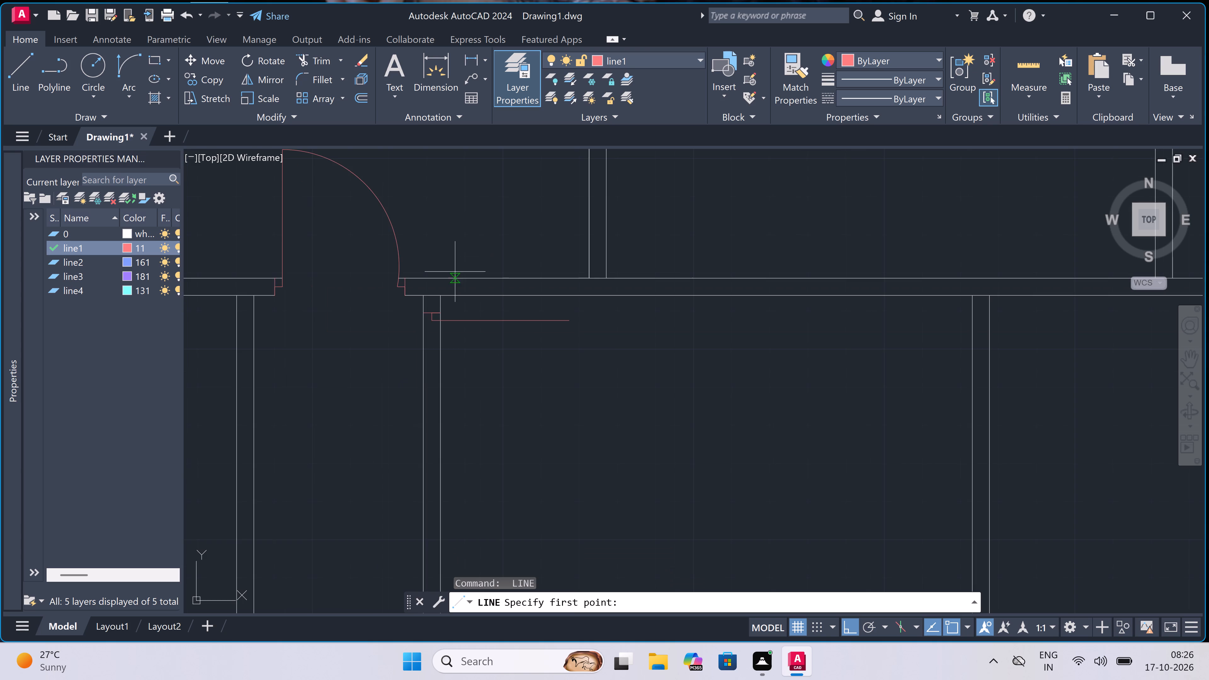
pyautogui.scroll(2, 448, 306)
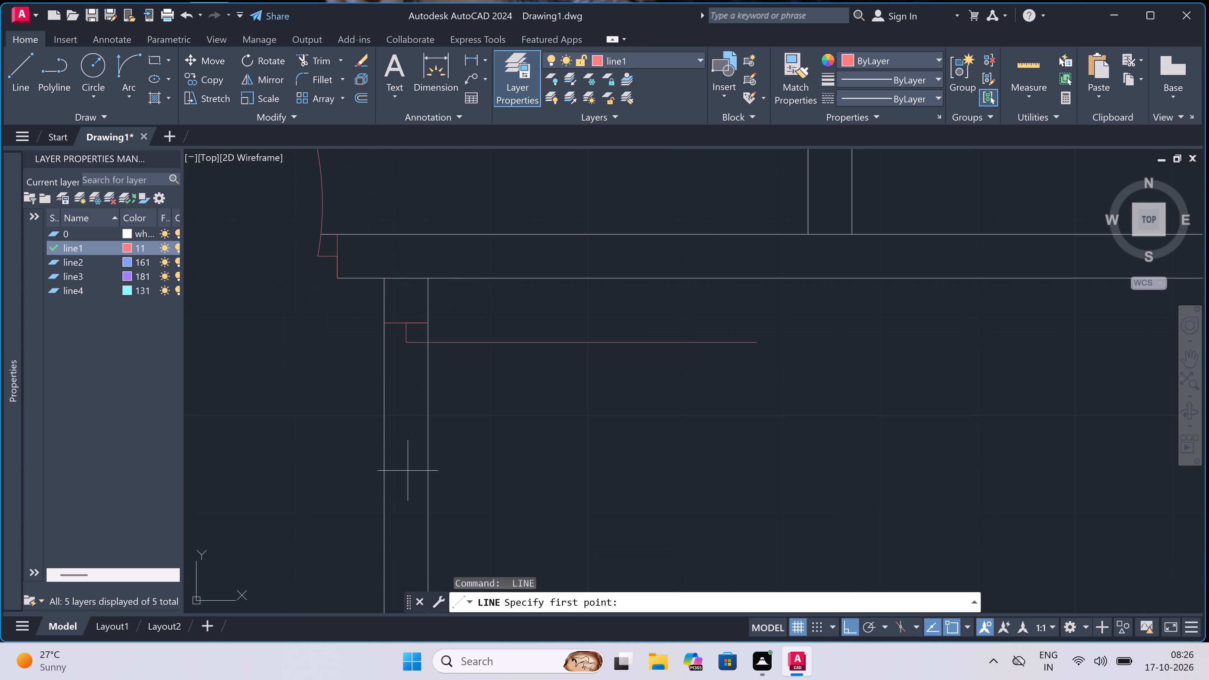
pyautogui.scroll(-3, 405, 471)
pyautogui.scroll(3, 399, 495)
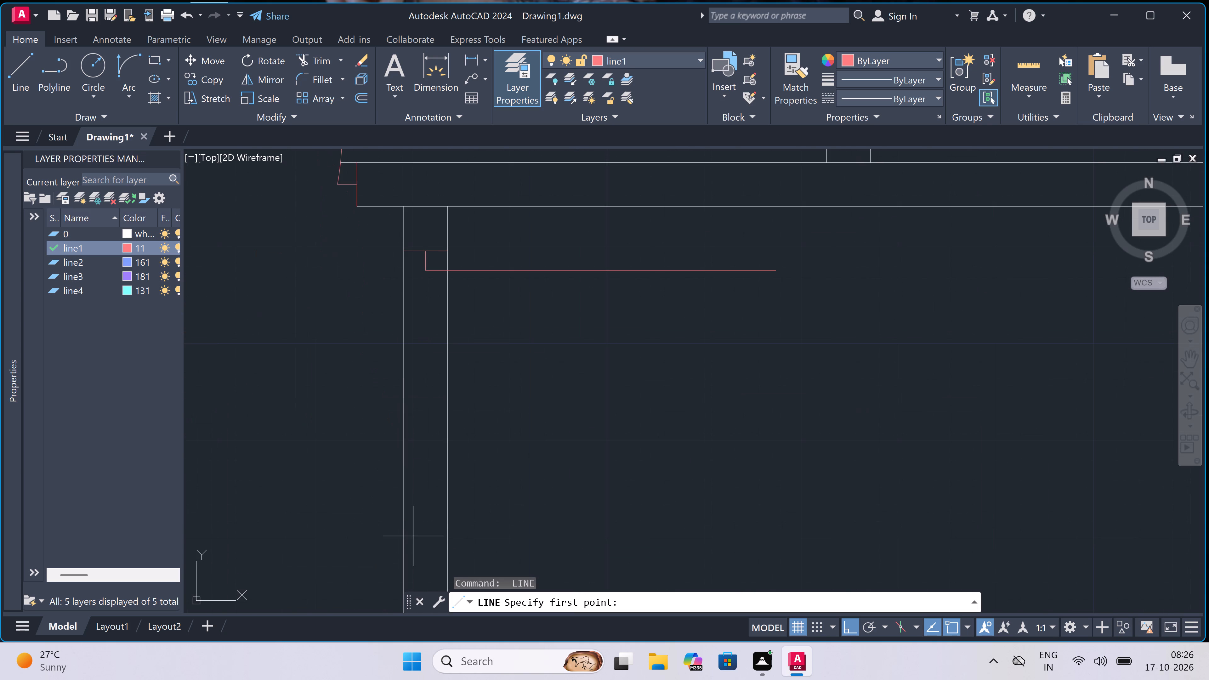
pyautogui.click(410, 545)
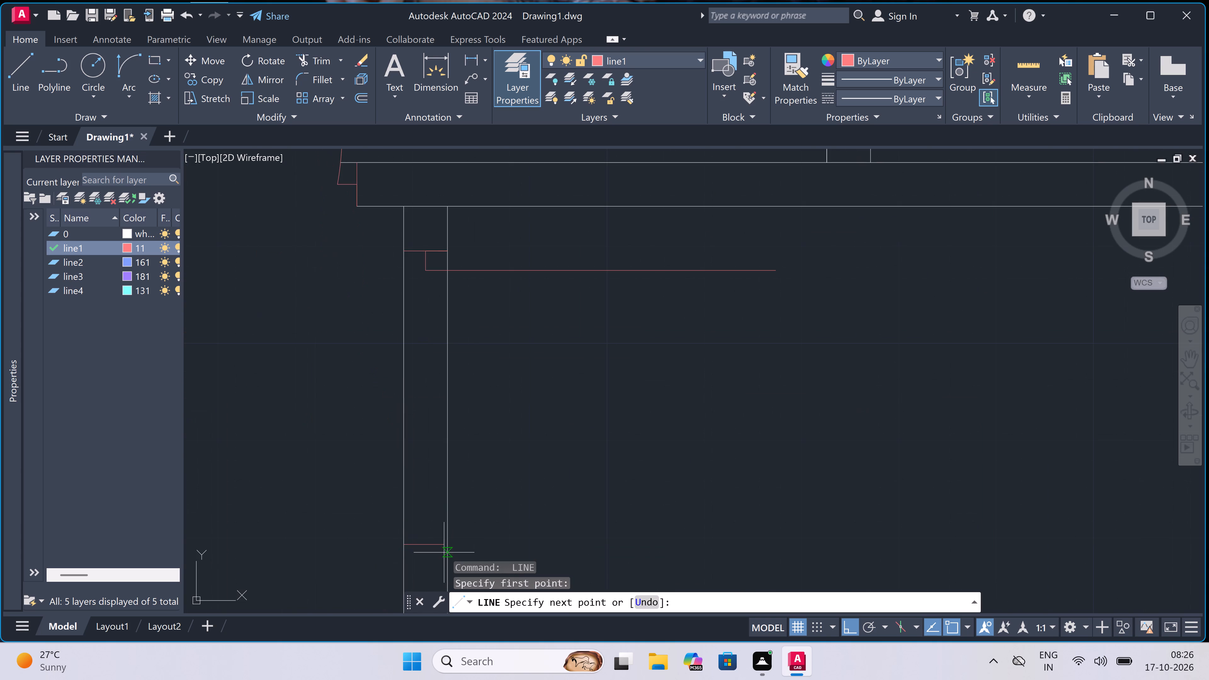
pyautogui.click(445, 548)
pyautogui.click(423, 544)
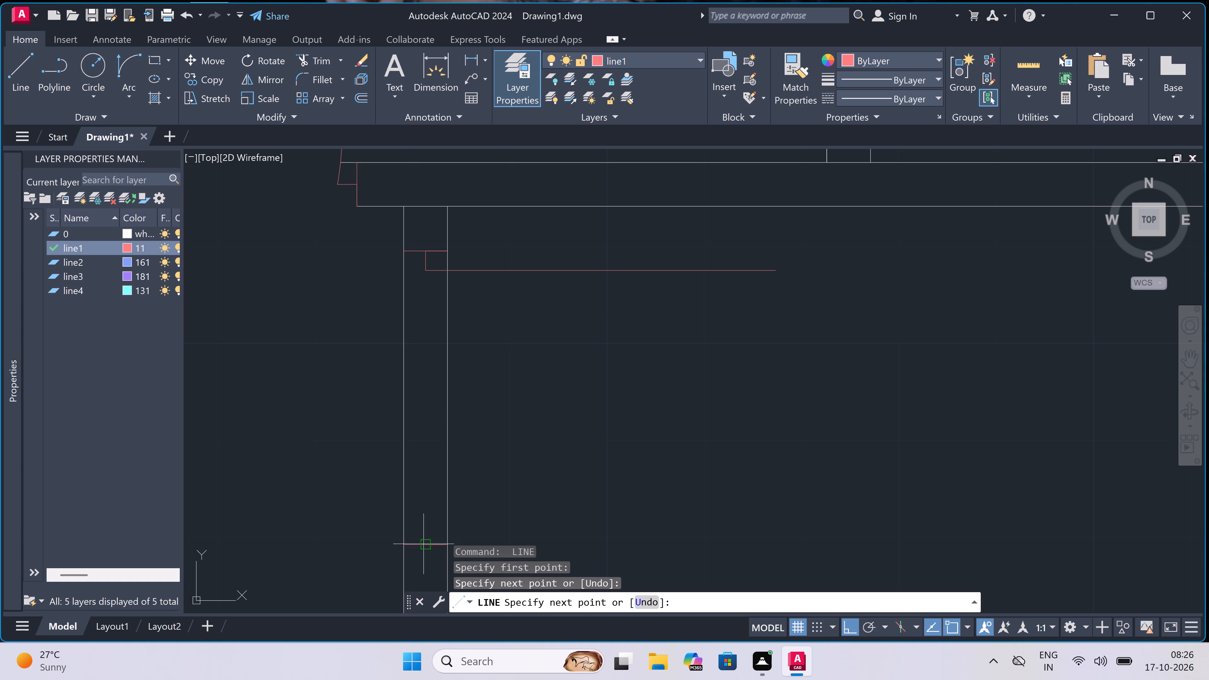
pyautogui.press('2')
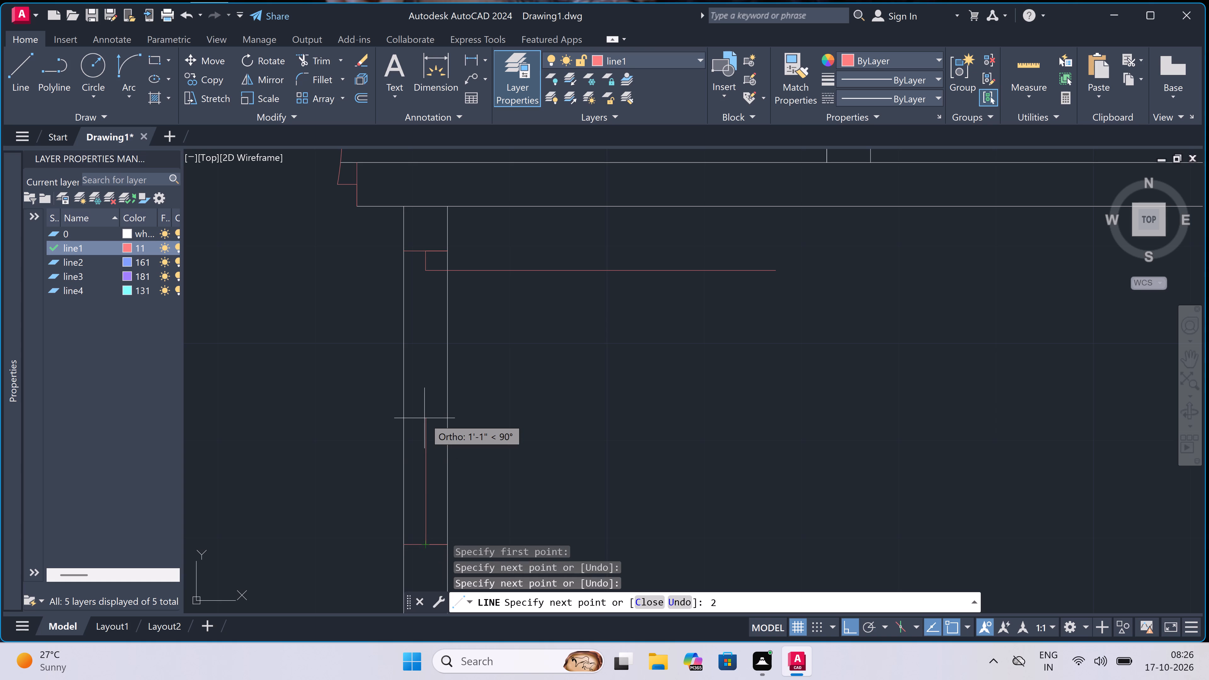
pyautogui.write('"')
pyautogui.press('space')
pyautogui.press('Escape')
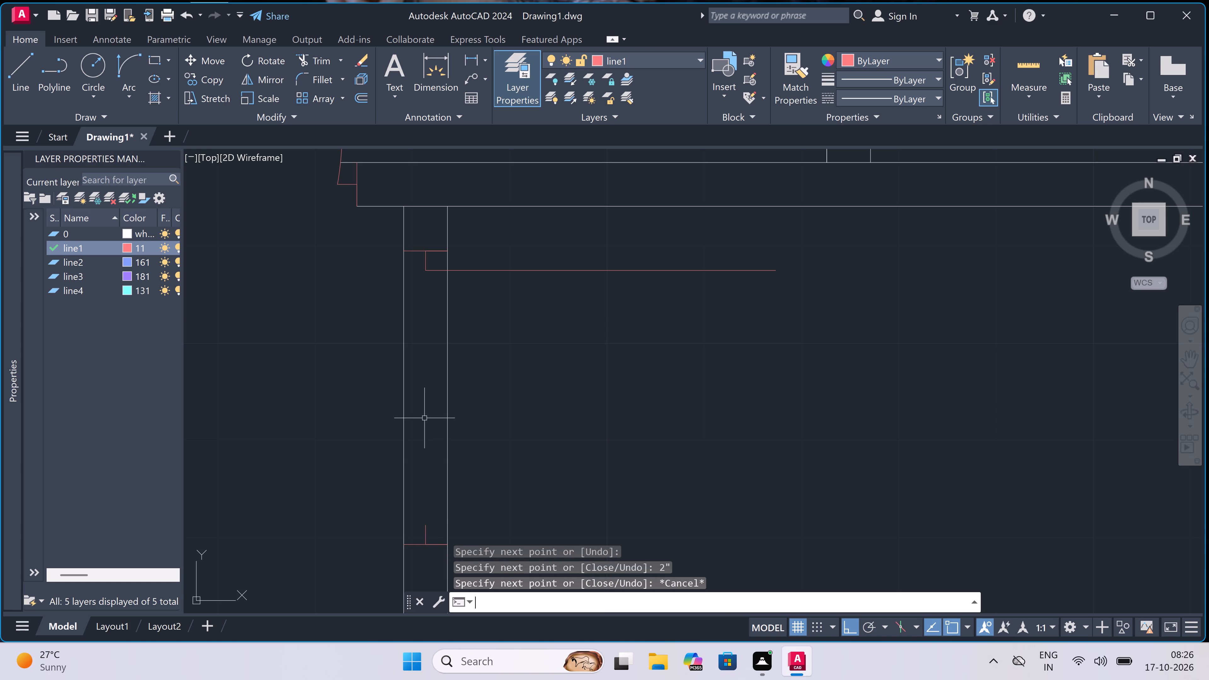
# Draw the door's swing with a Start, End, Direction arc from the 3' leaf's free end to the lower jamb's stub.
pyautogui.scroll(-4, 357, 342)
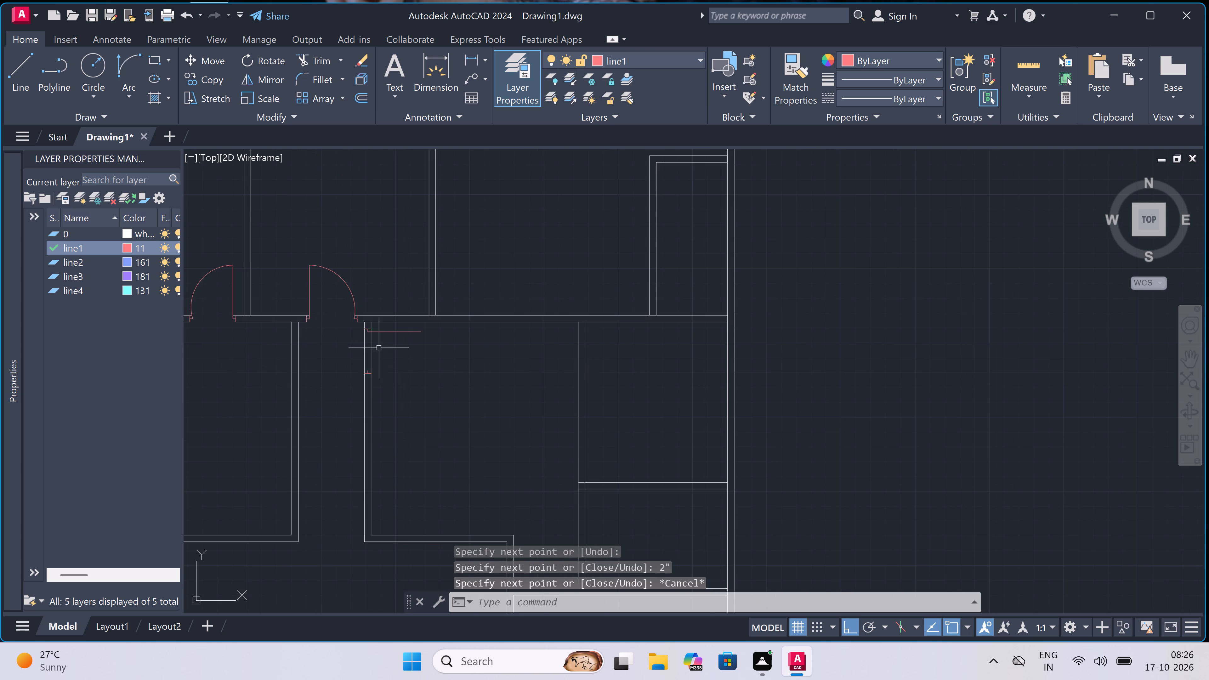
pyautogui.scroll(3, 377, 347)
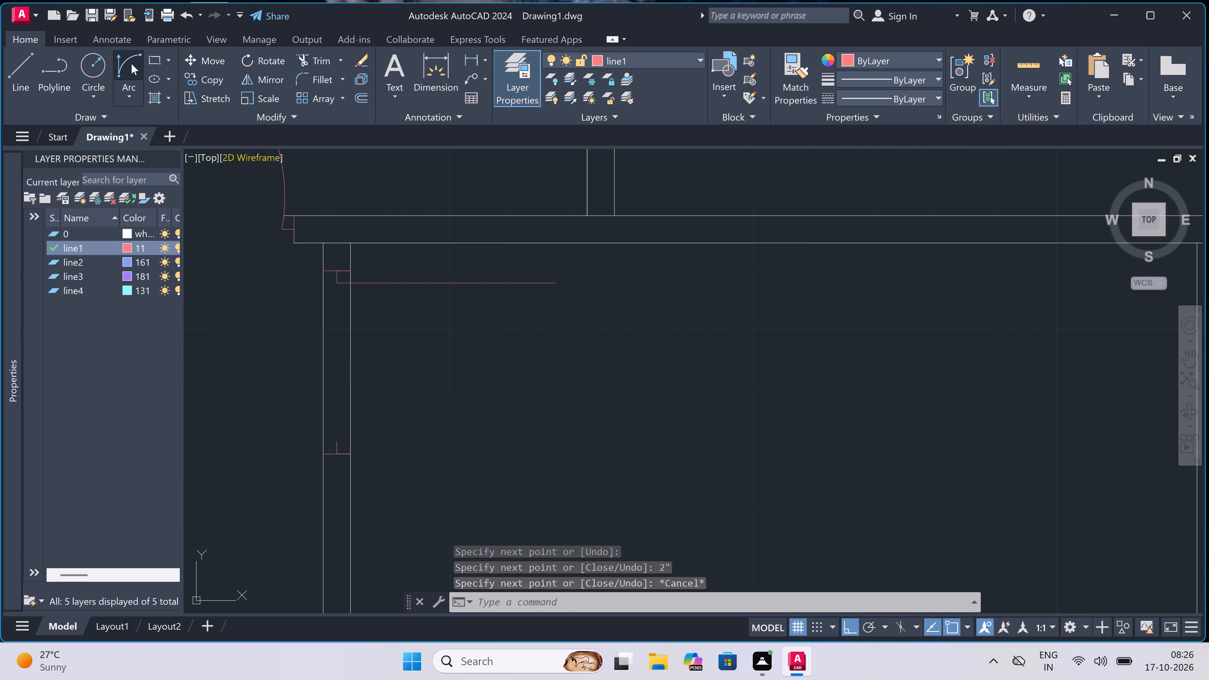
pyautogui.click(130, 63)
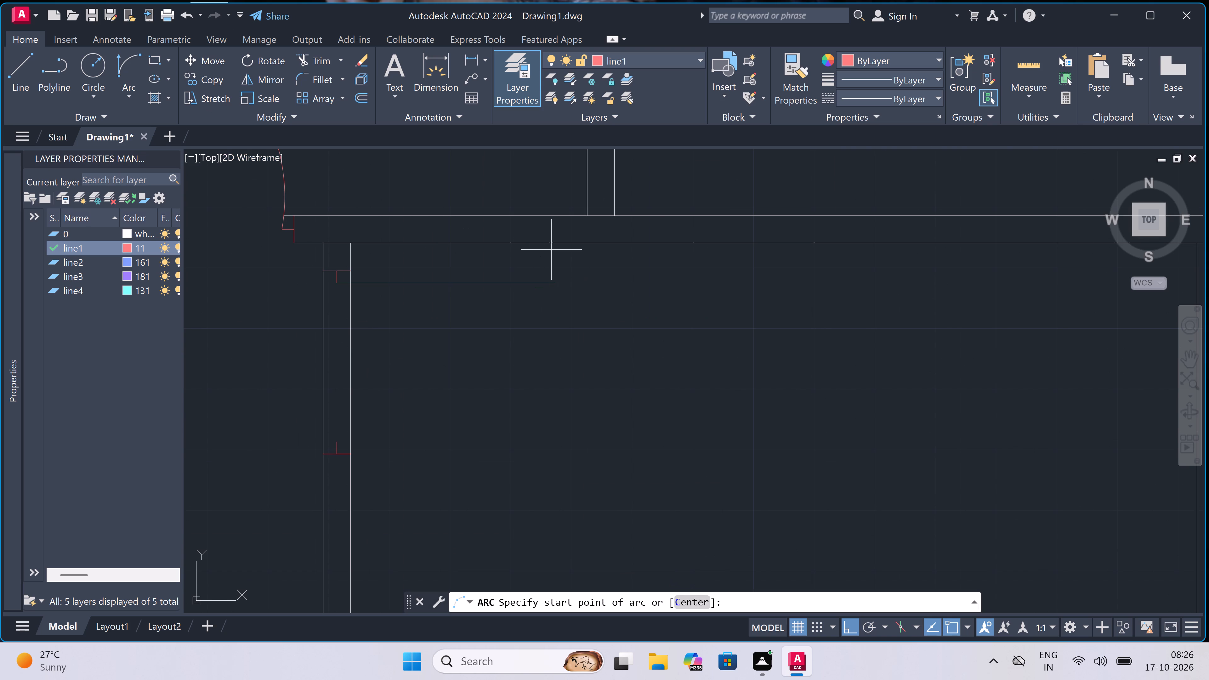
pyautogui.click(558, 282)
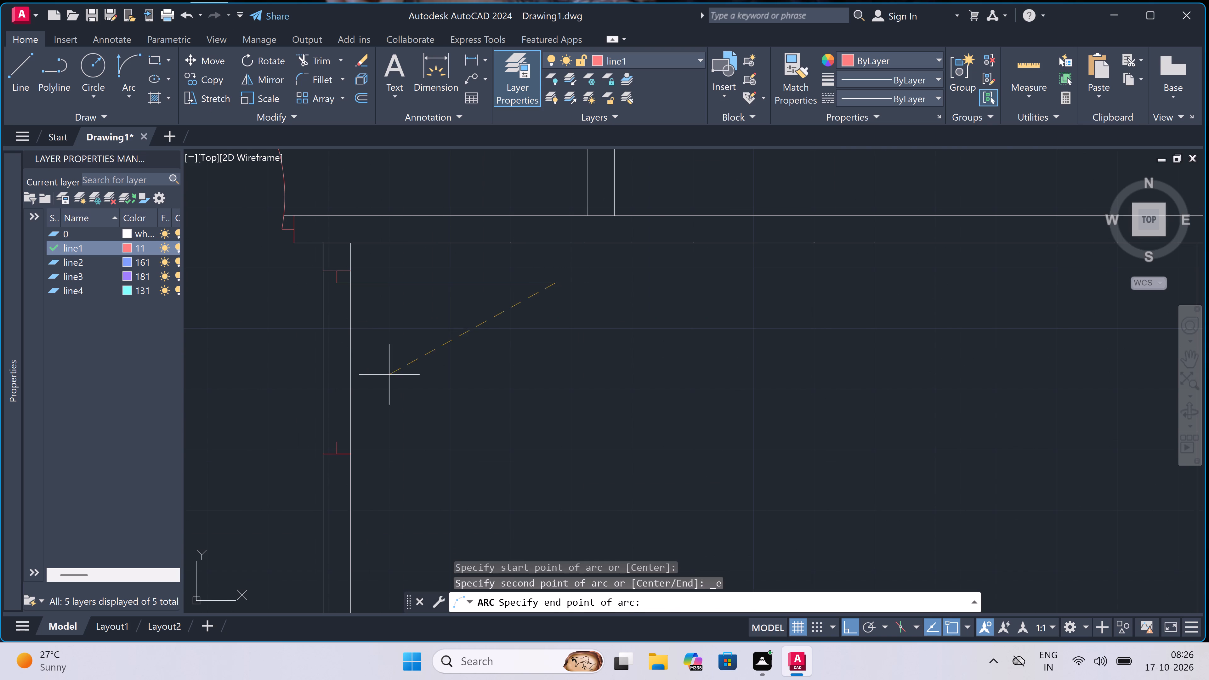
pyautogui.click(338, 443)
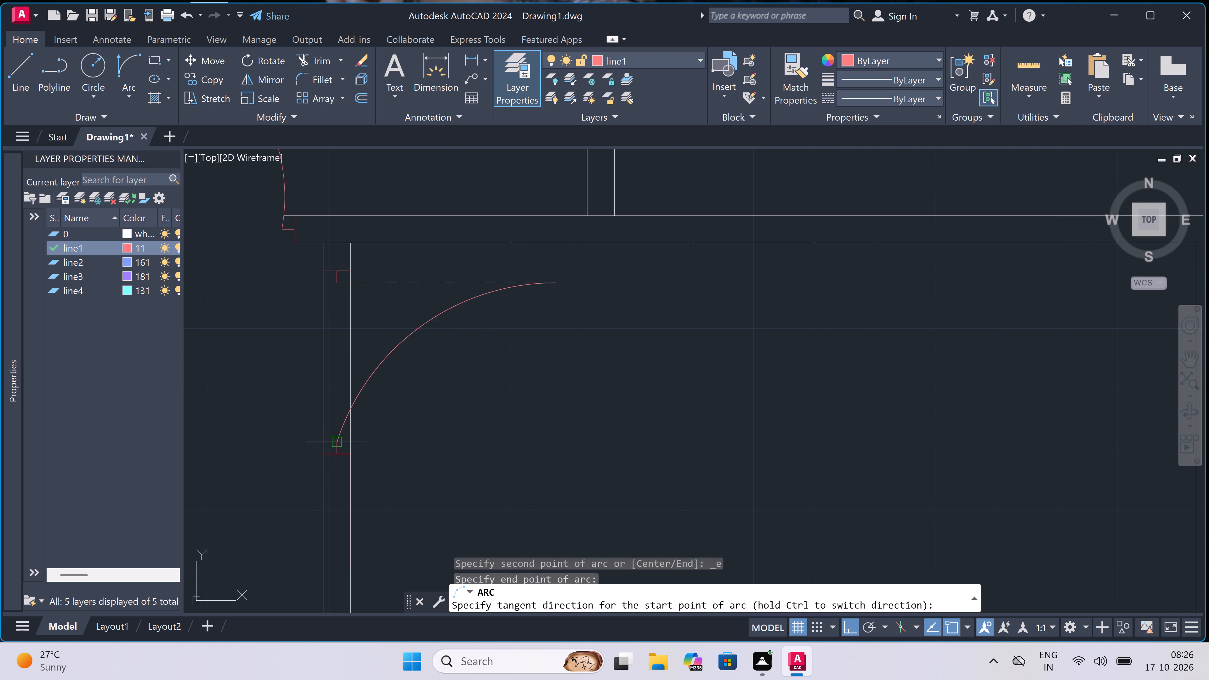
pyautogui.click(517, 436)
# Trim both wall lines between the jambs to open the doorway in the lower right room's left wall.
pyautogui.write('tr')
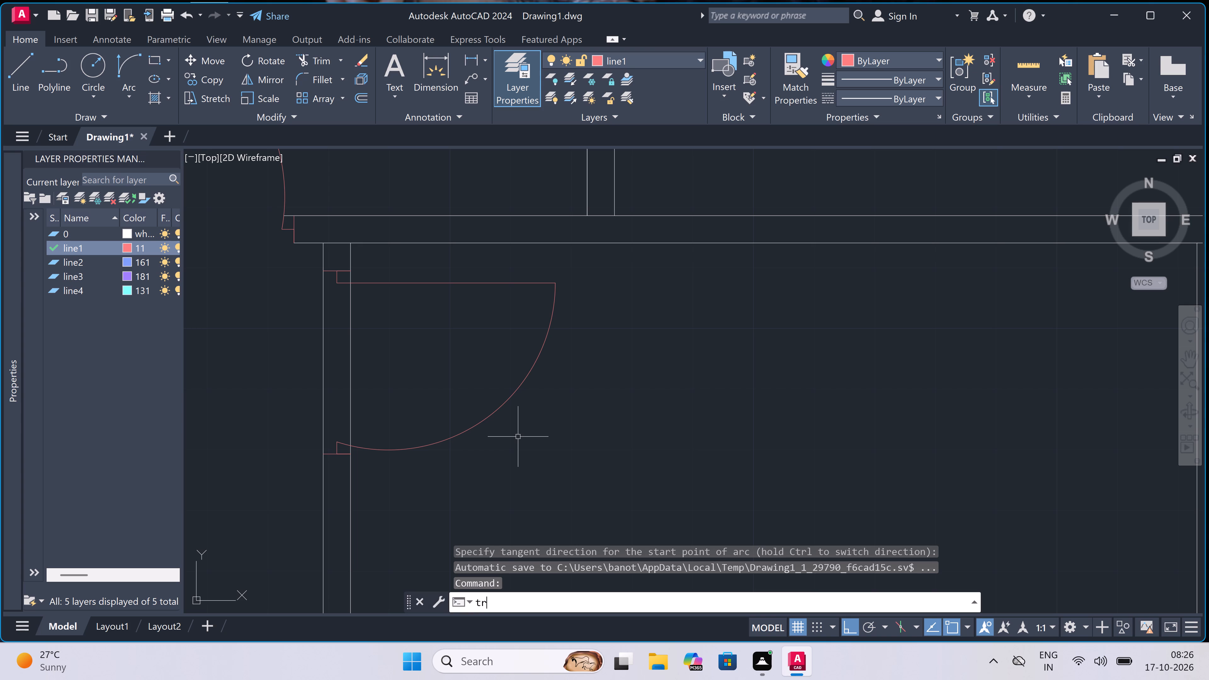
pyautogui.press('space')
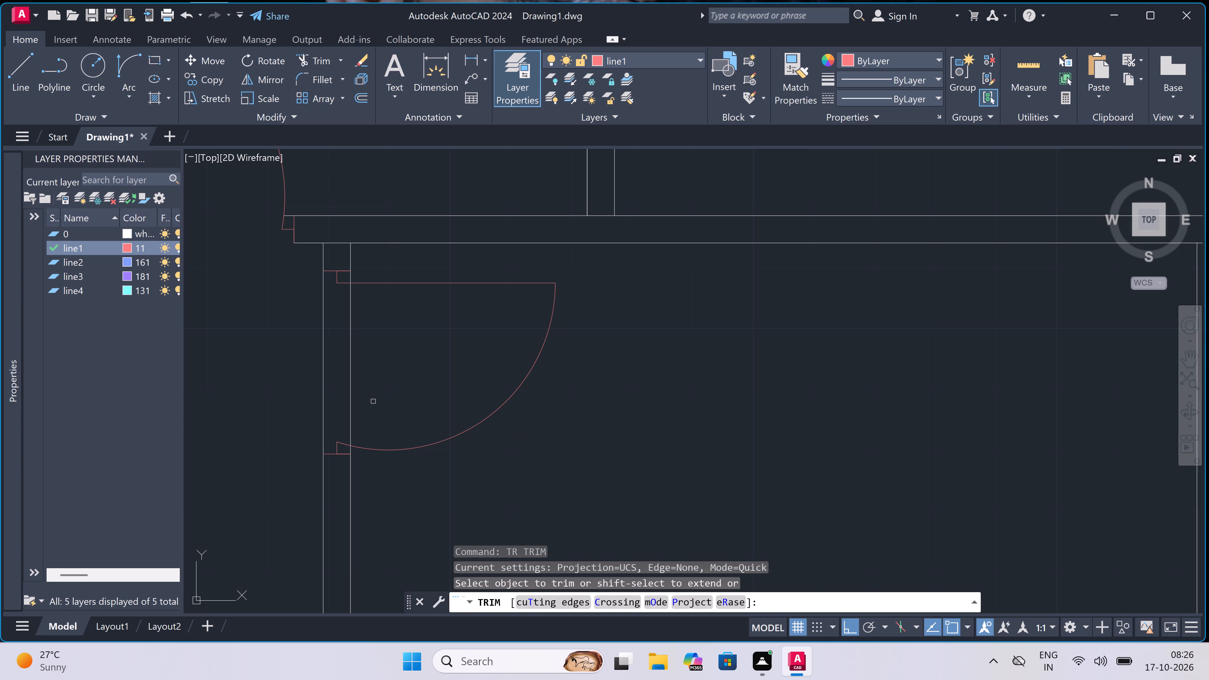
pyautogui.click(340, 392)
pyautogui.click(311, 395)
pyautogui.moveTo(312, 395); pyautogui.dragTo(324, 392)
pyautogui.click(398, 364)
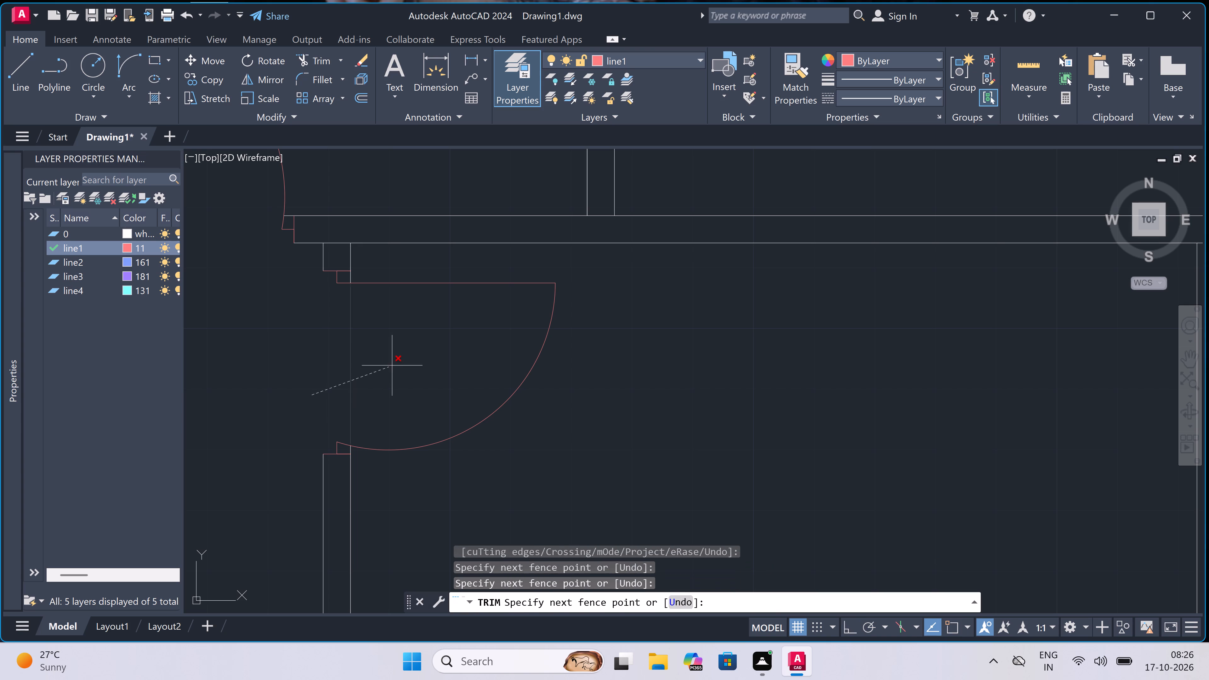
# Trim the corridor wall's lower line where the lower right room's left wall meets it, above the new door.
pyautogui.scroll(3, 322, 233)
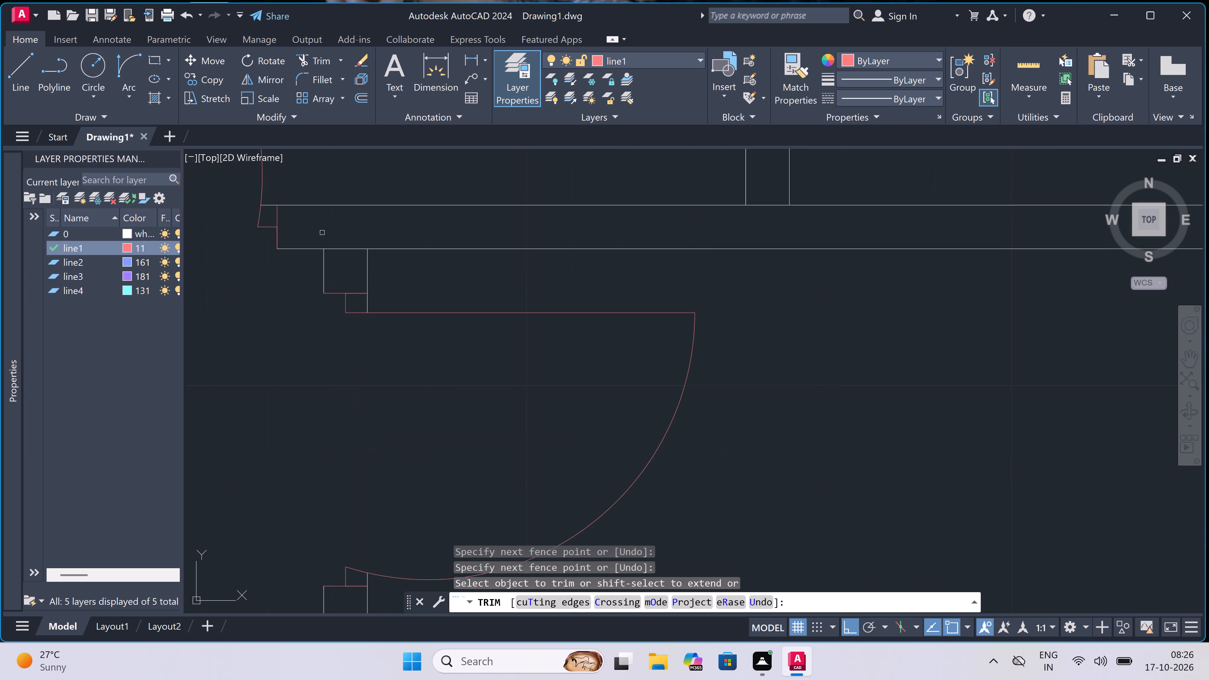
pyautogui.click(340, 239)
pyautogui.click(390, 329)
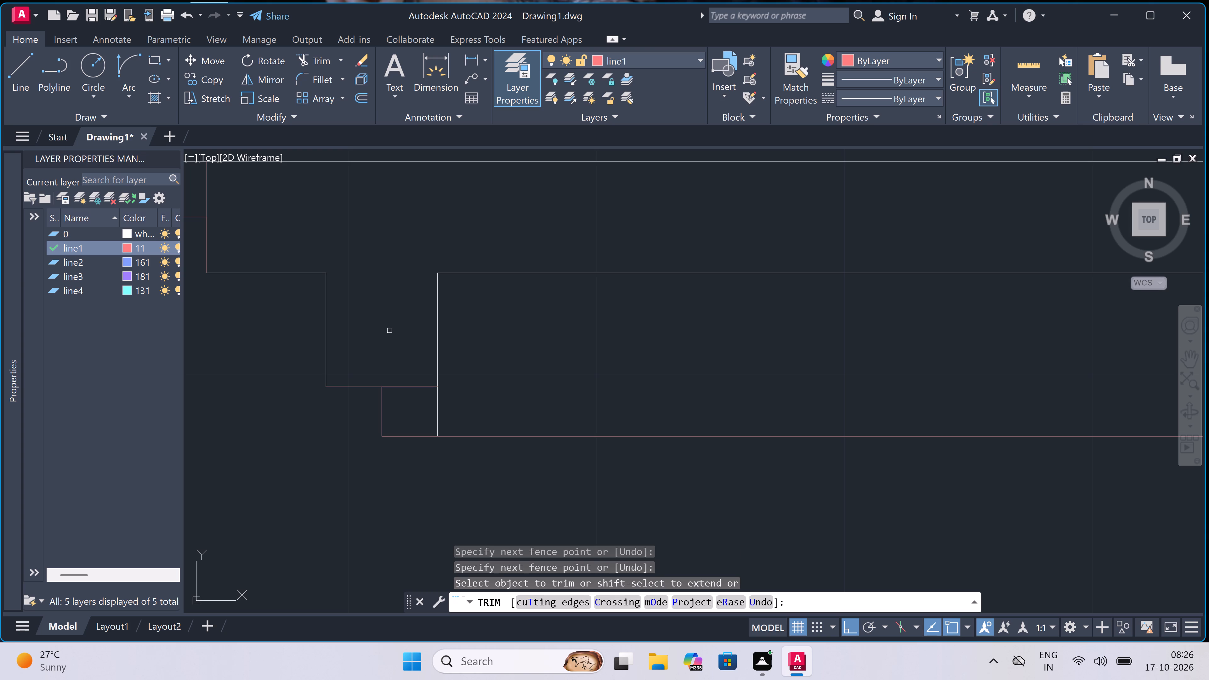
pyautogui.press('Escape')
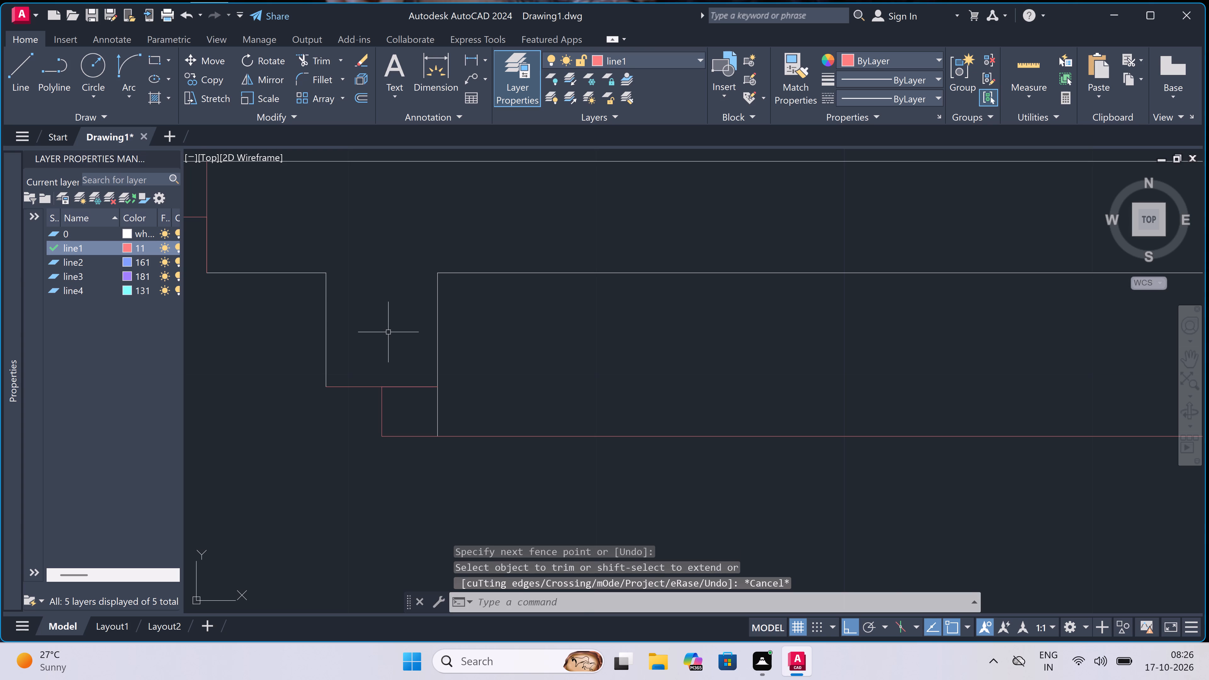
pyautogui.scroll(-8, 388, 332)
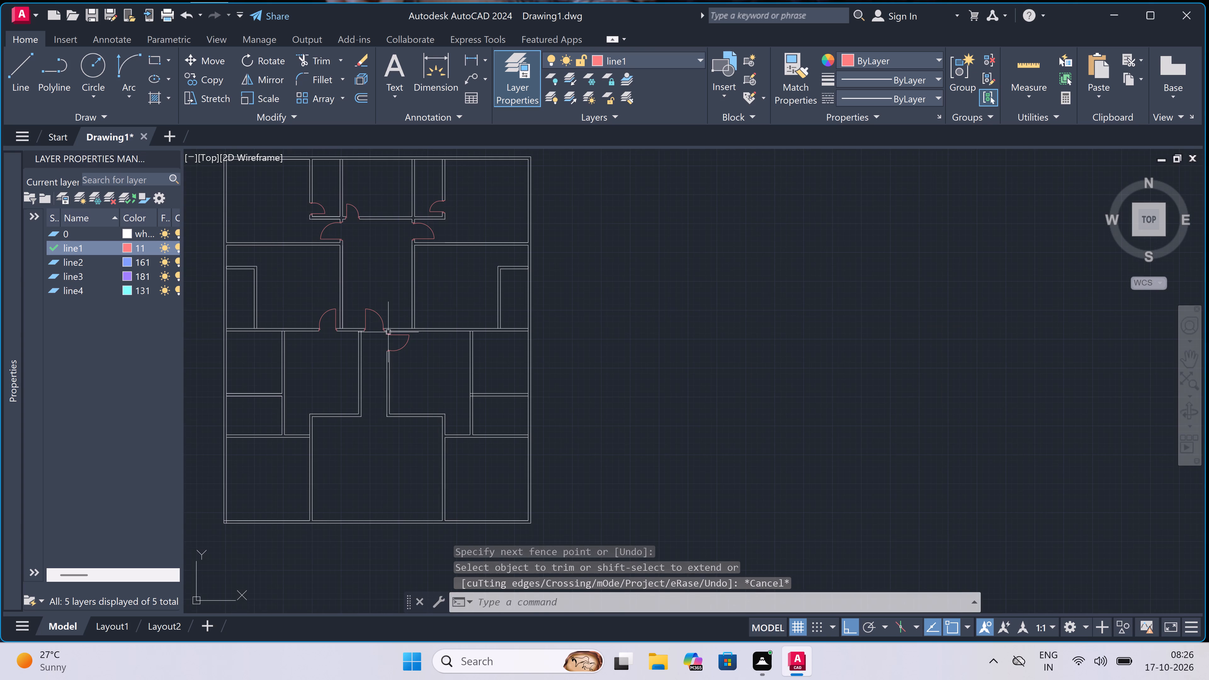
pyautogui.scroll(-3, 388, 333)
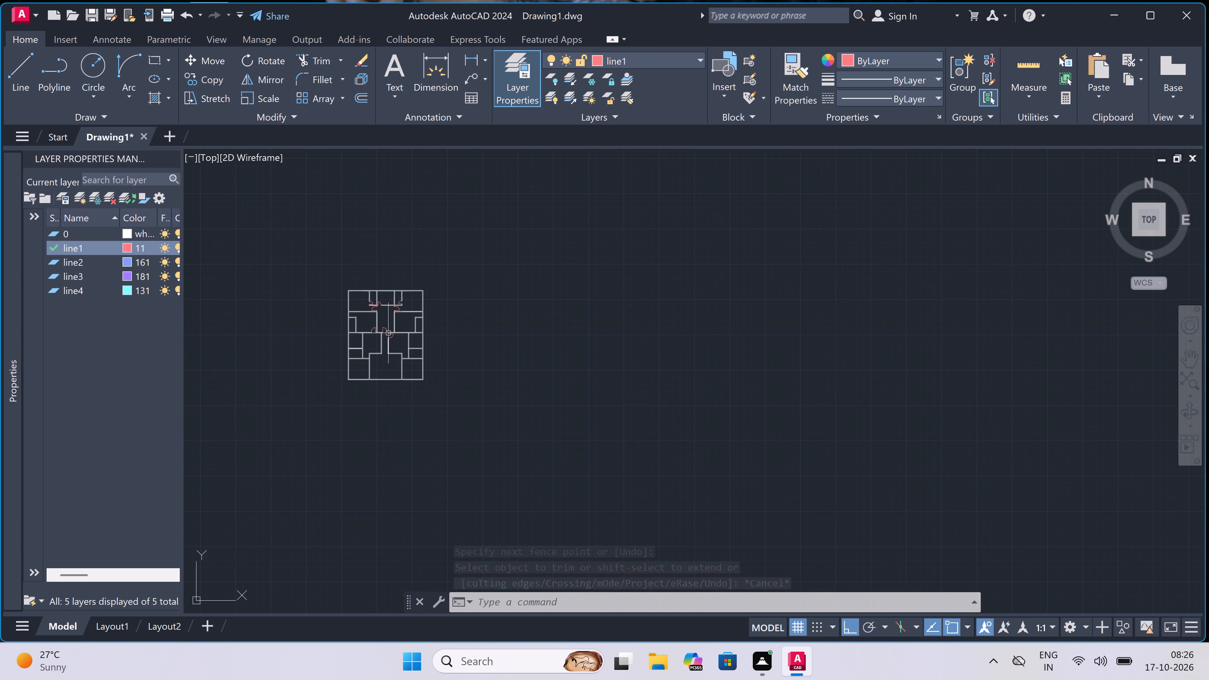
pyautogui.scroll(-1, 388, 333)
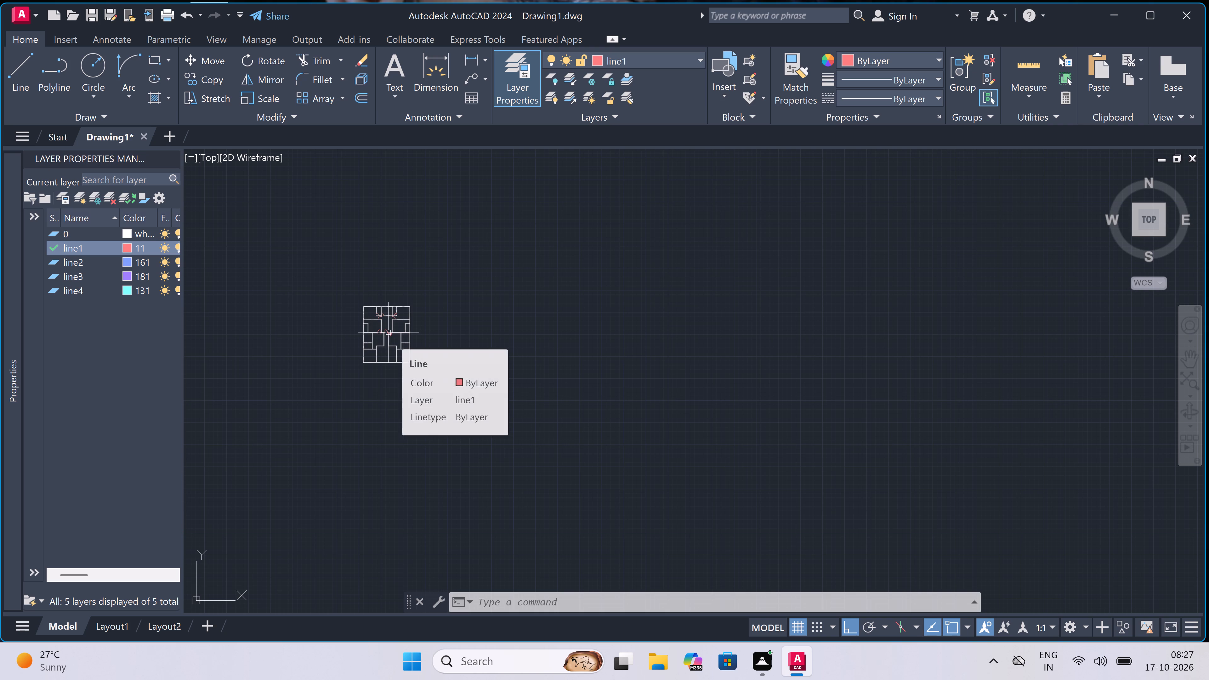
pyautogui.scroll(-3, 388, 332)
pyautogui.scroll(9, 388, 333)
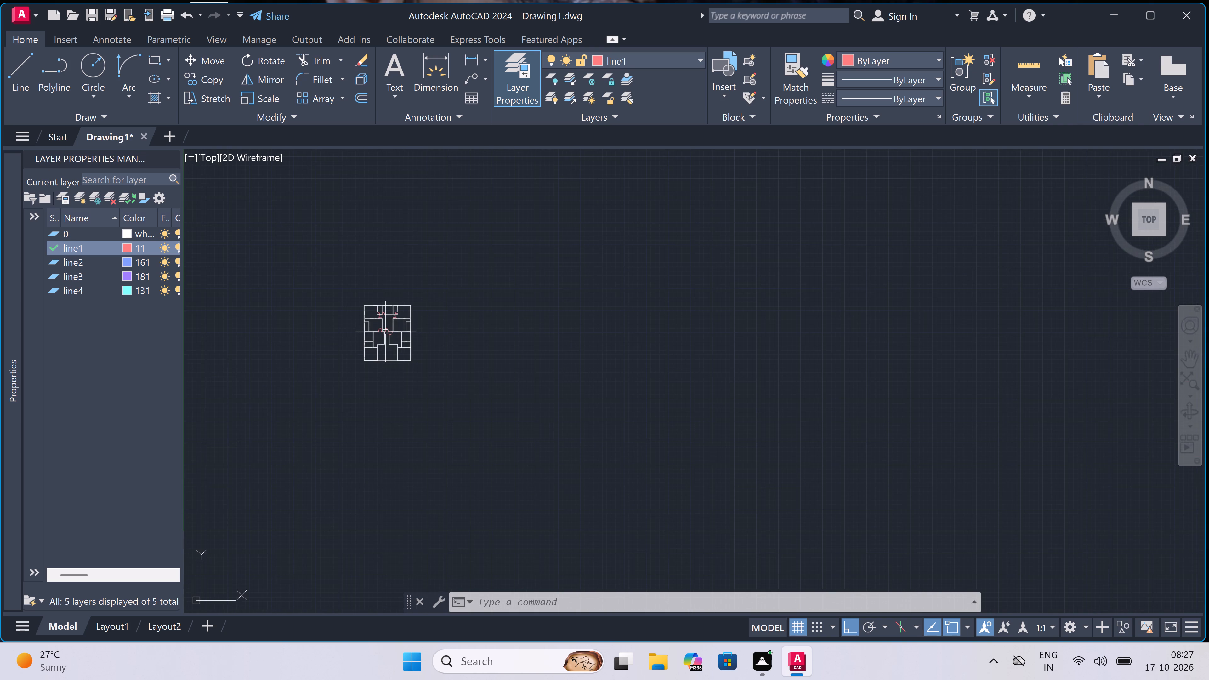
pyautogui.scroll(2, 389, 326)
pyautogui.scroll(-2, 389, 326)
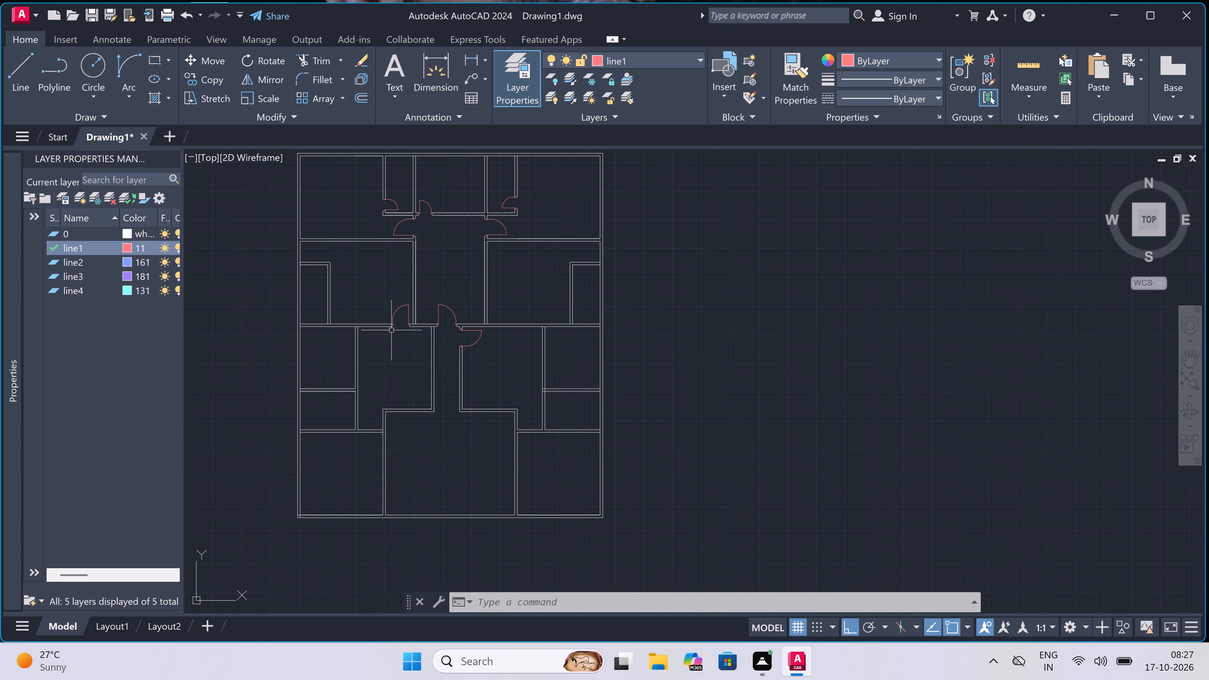
# Draw a jamb across the lower left room's right wall near its bottom, with a 2" upward midpoint stub and a 3' leaf line into the room.
pyautogui.scroll(3, 436, 396)
pyautogui.write('l')
pyautogui.press('space')
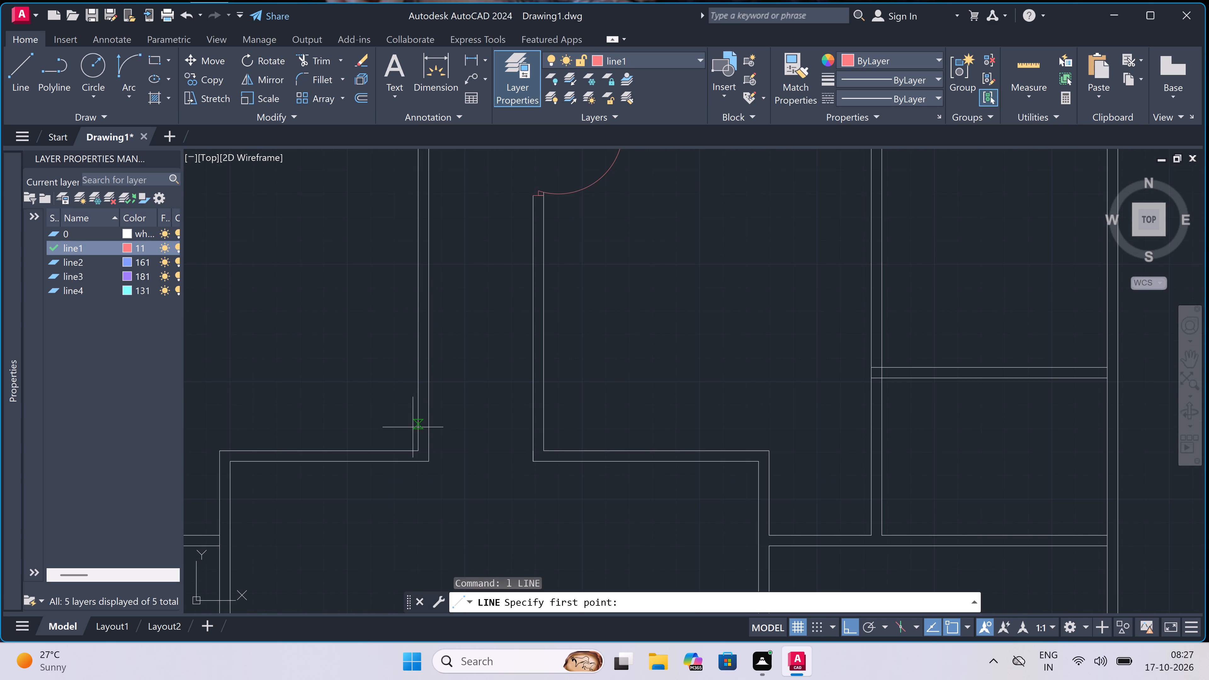
pyautogui.scroll(1, 412, 441)
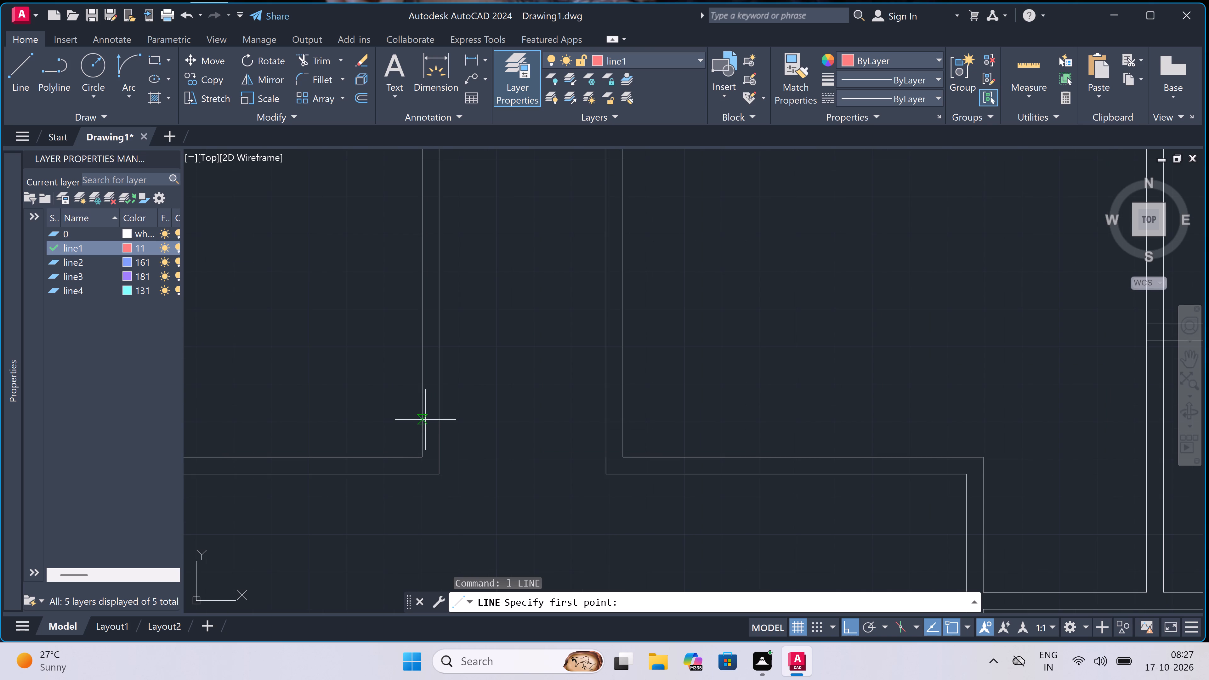
pyautogui.click(421, 420)
pyautogui.click(443, 416)
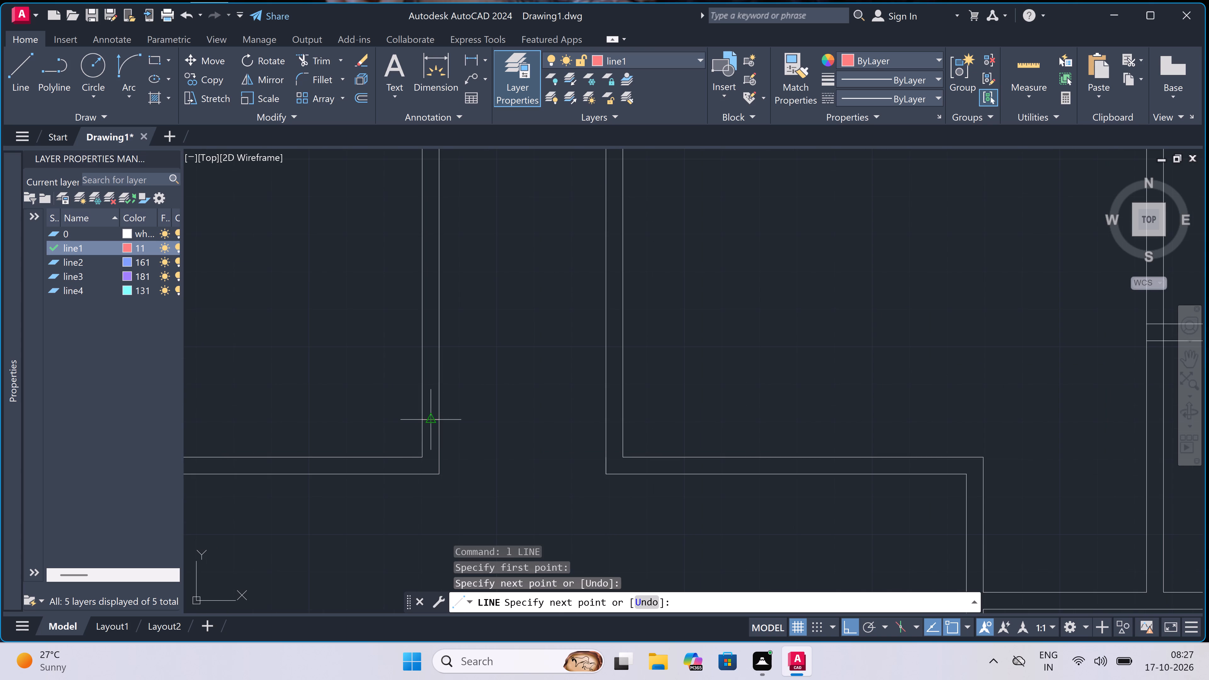
pyautogui.click(429, 414)
pyautogui.press('2')
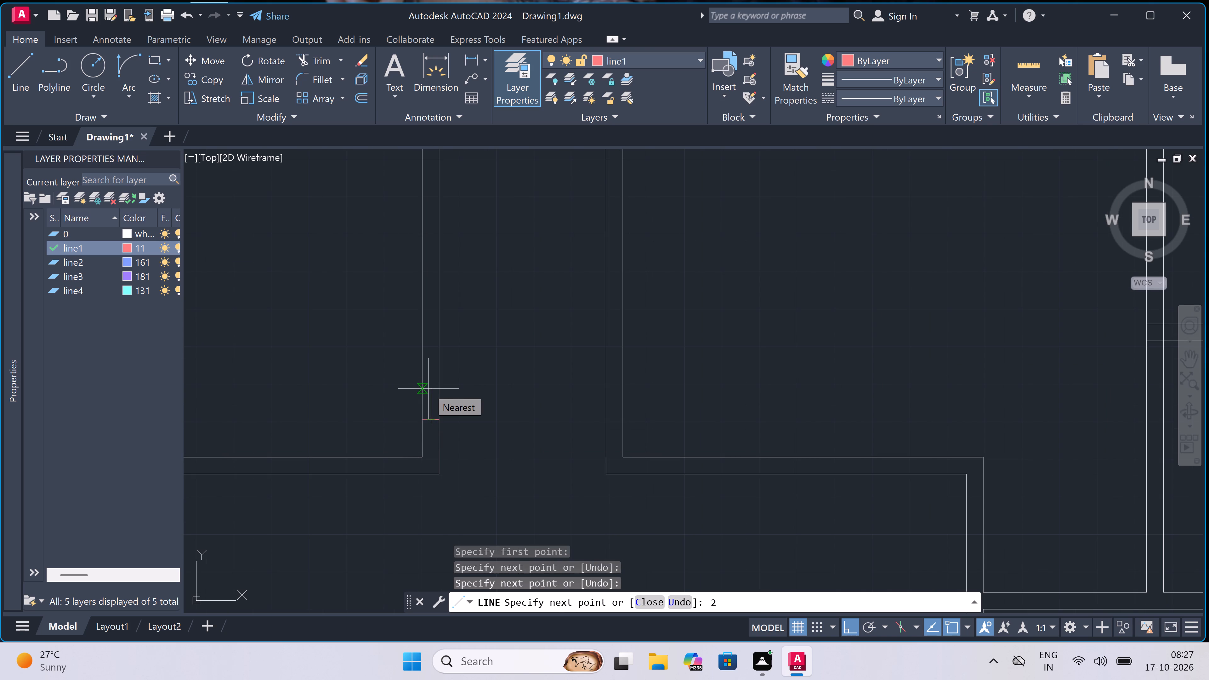
pyautogui.write('"')
pyautogui.press('space')
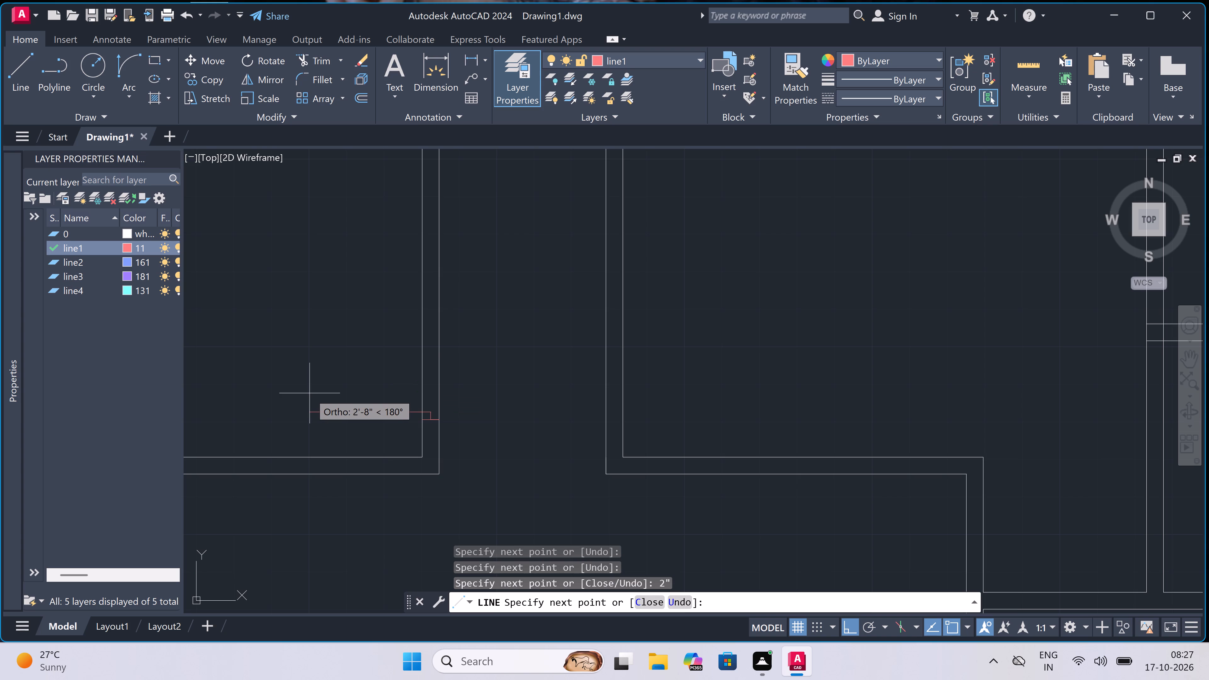
pyautogui.press('3')
pyautogui.write("'")
pyautogui.press('space')
pyautogui.press('Escape')
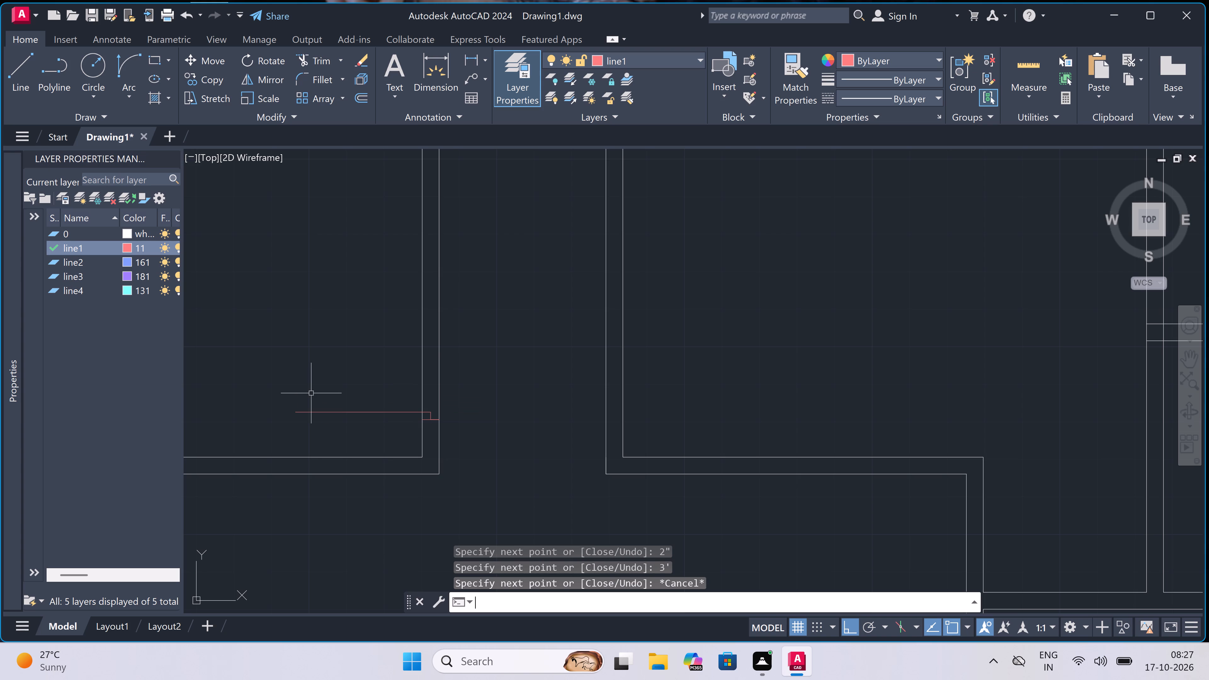
# Draw a second jamb across the lower left room's right wall above the 3' leaf, with a 2" downward midpoint stub.
pyautogui.press('space')
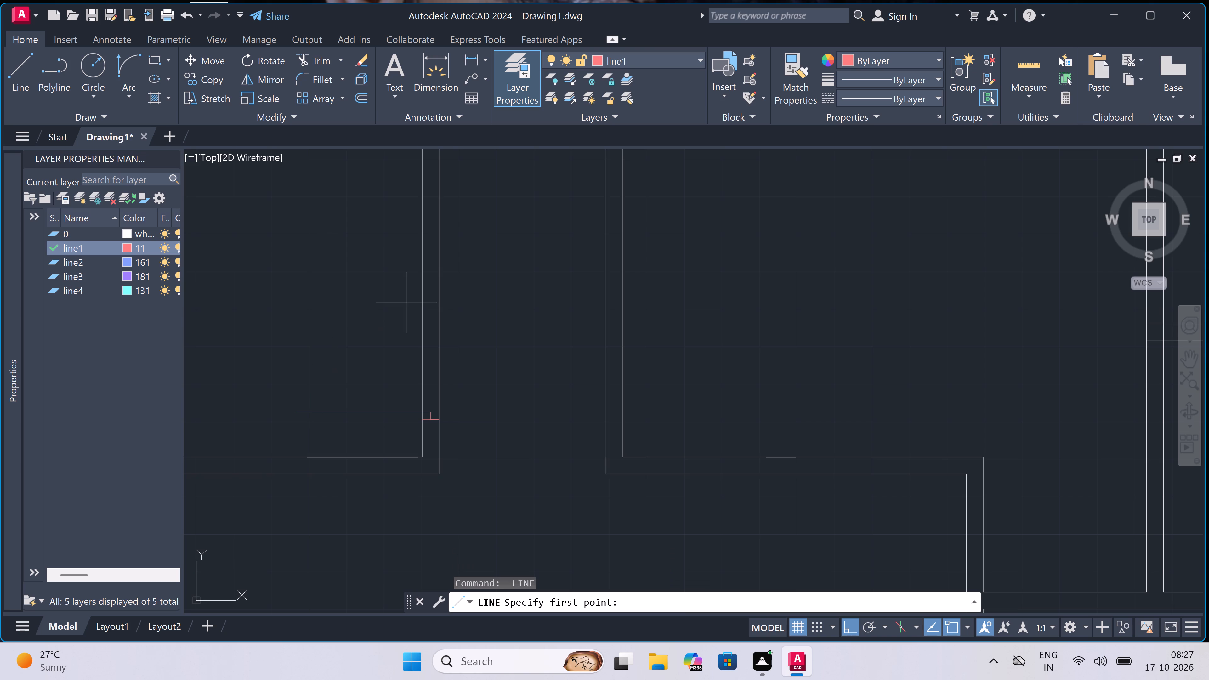
pyautogui.moveTo(423, 303); pyautogui.dragTo(426, 304)
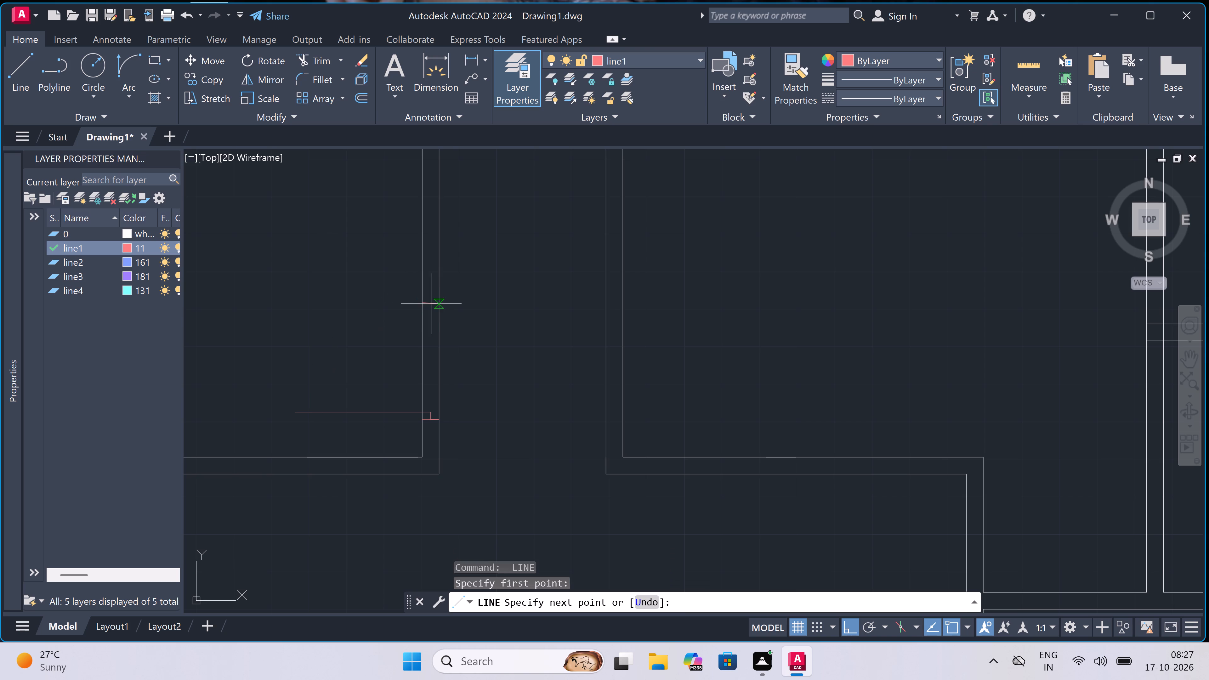
pyautogui.doubleClick(436, 303)
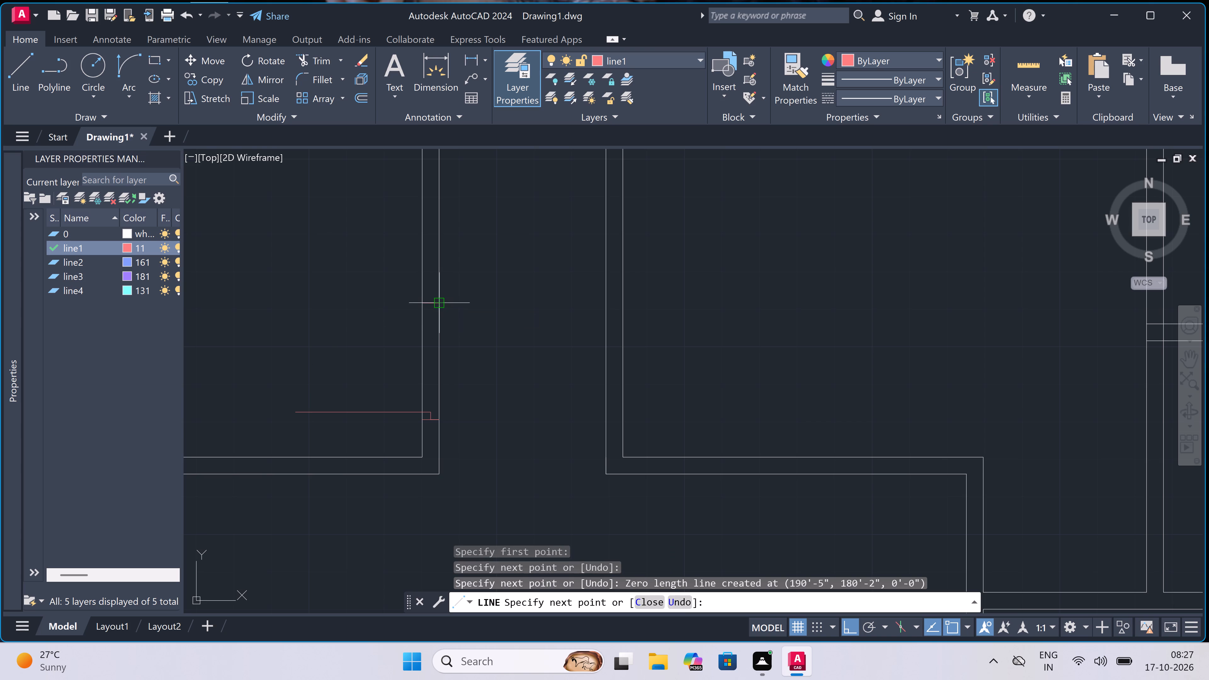
pyautogui.click(431, 306)
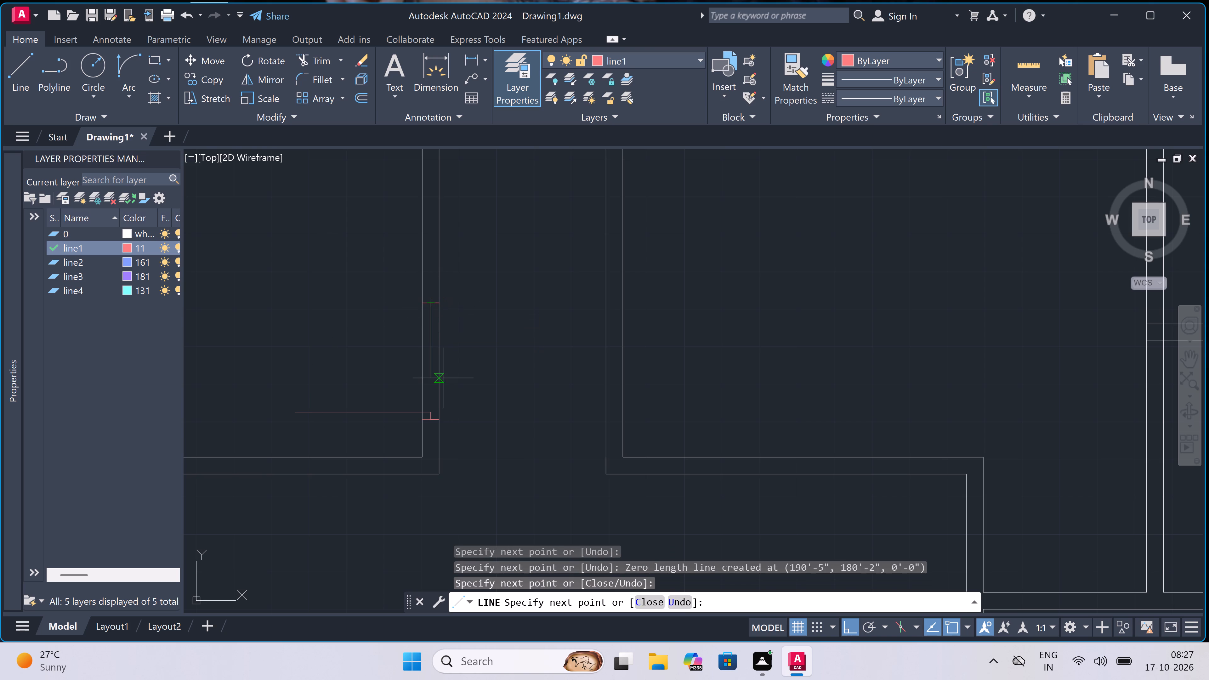
pyautogui.press('2')
pyautogui.write('"')
pyautogui.press('space')
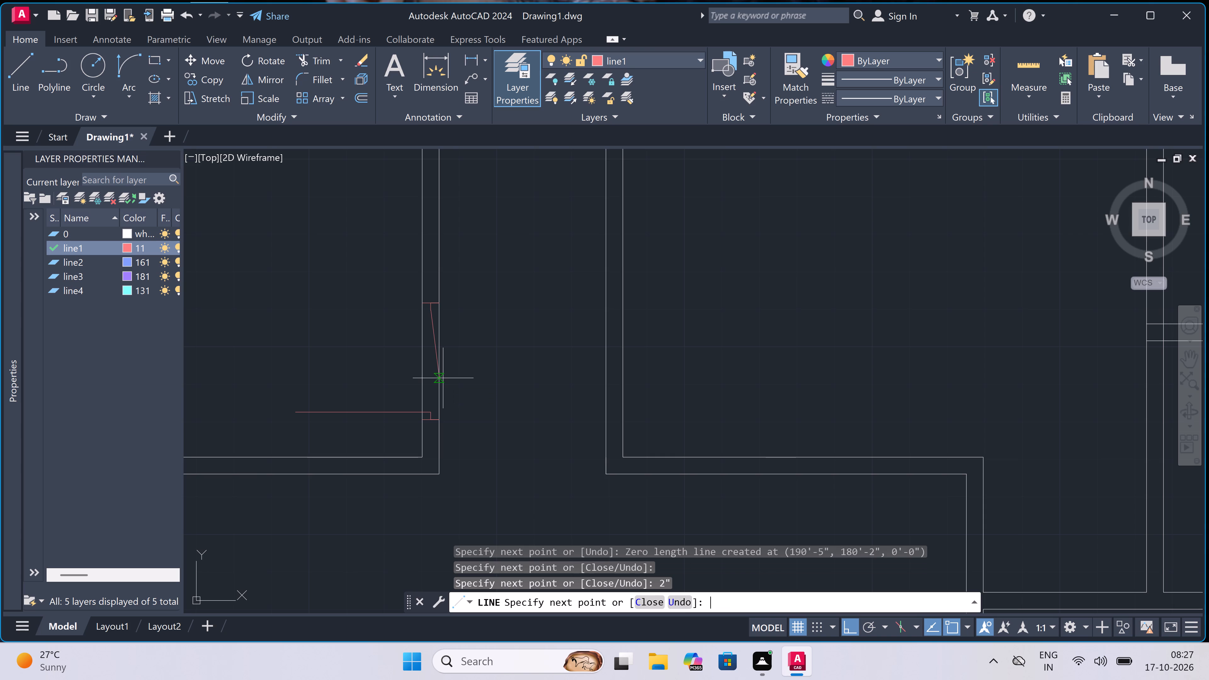
pyautogui.press('Escape')
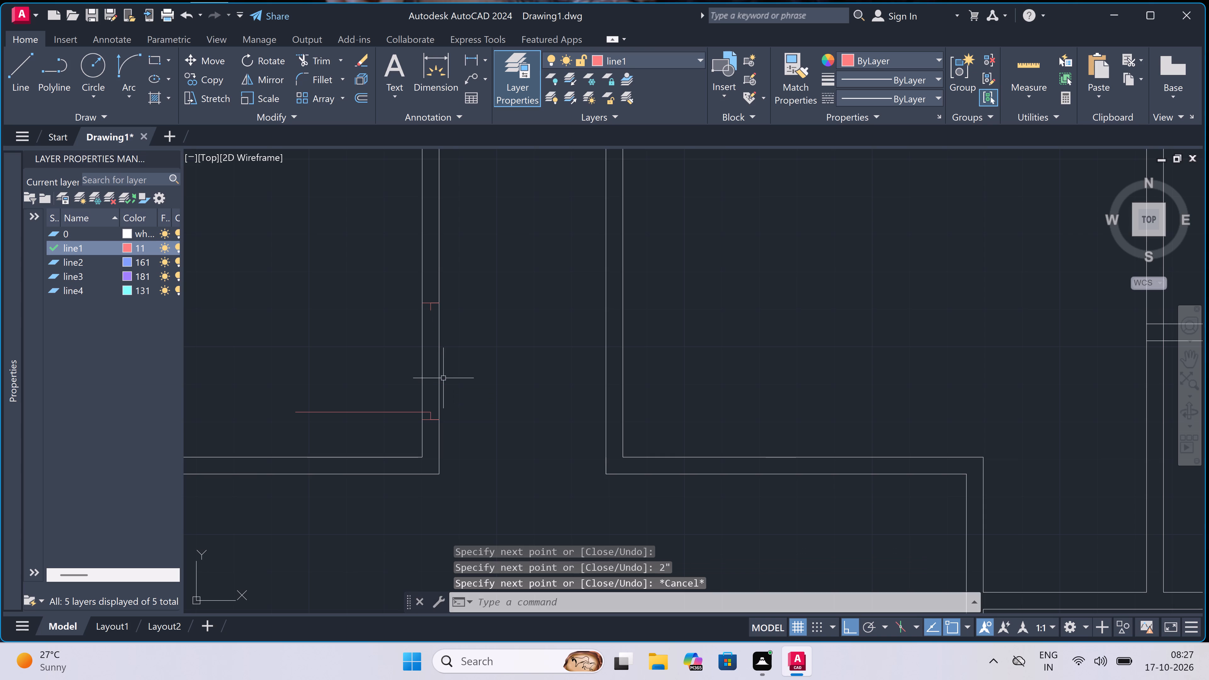
# Draw the door's swing with a Start, End, Direction arc from the 3' leaf's free end to the upper jamb's stub.
pyautogui.click(122, 63)
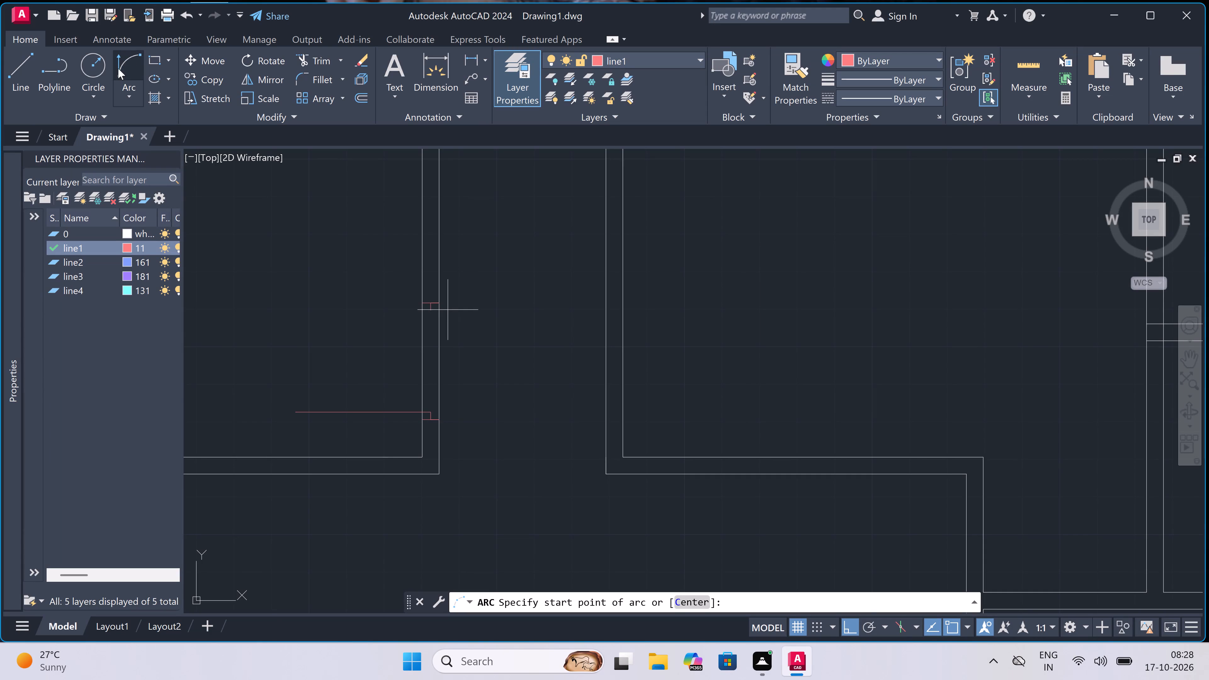
pyautogui.click(121, 58)
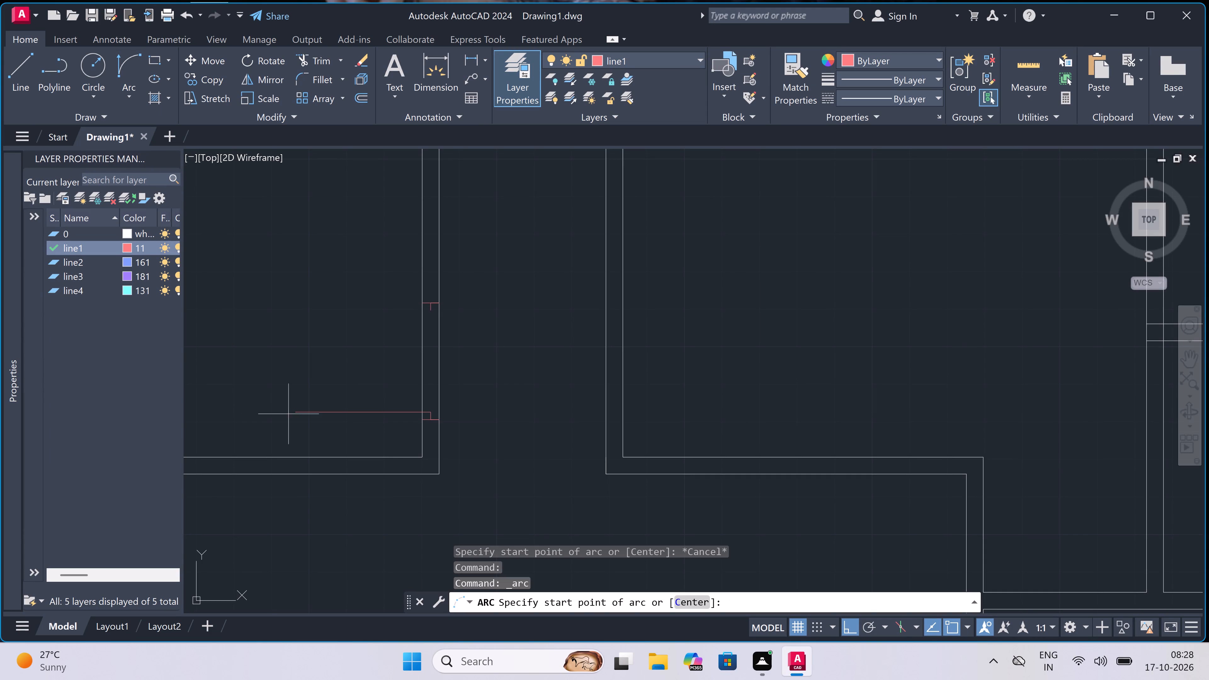
pyautogui.click(291, 413)
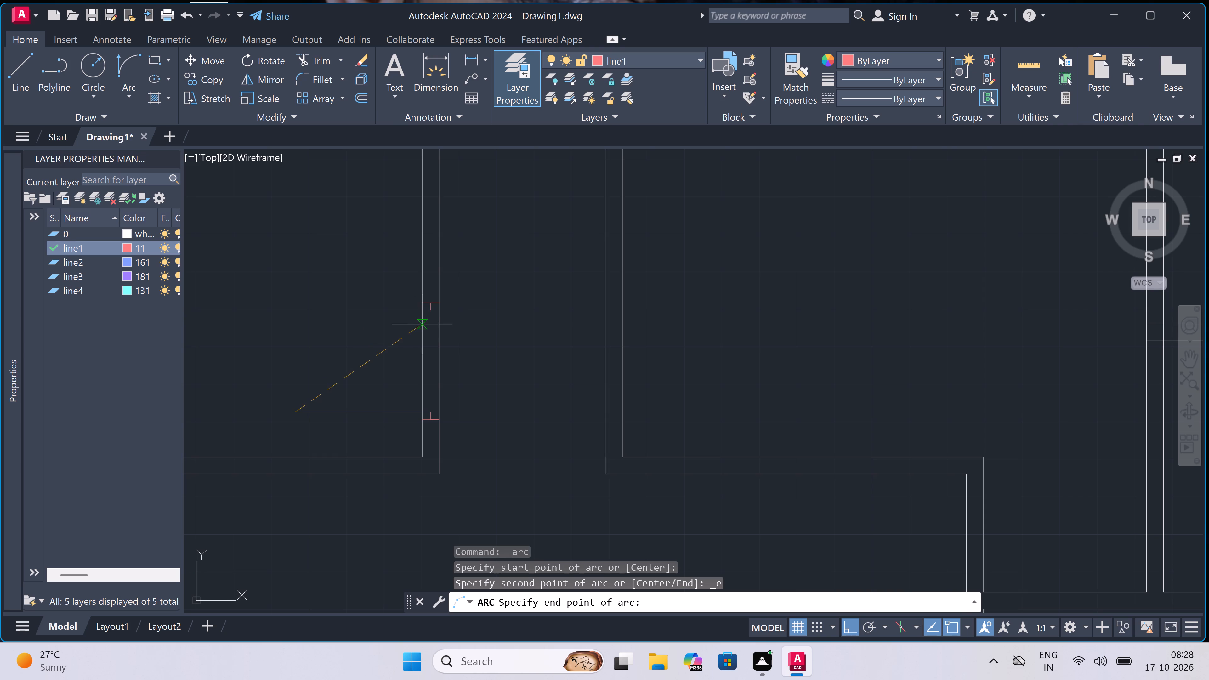
pyautogui.moveTo(430, 311); pyautogui.dragTo(423, 308)
pyautogui.click(369, 284)
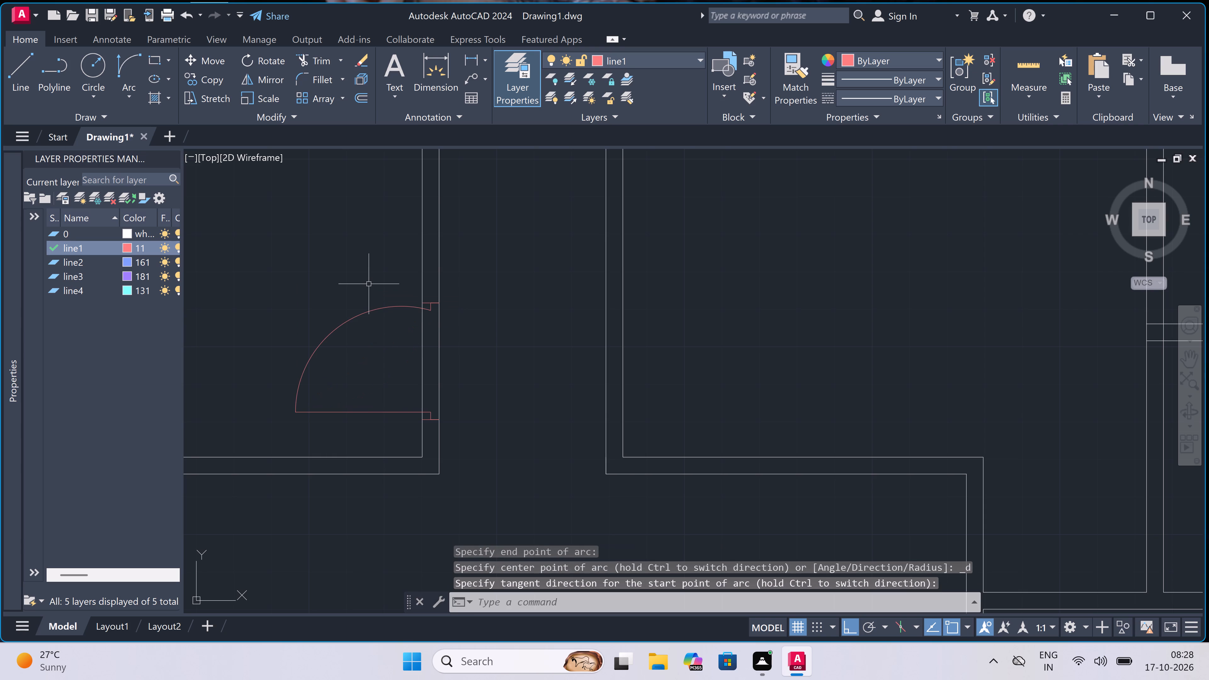
# Trim both wall lines between the jambs to open the doorway in the lower left room's right wall.
pyautogui.write('tr')
pyautogui.press('space')
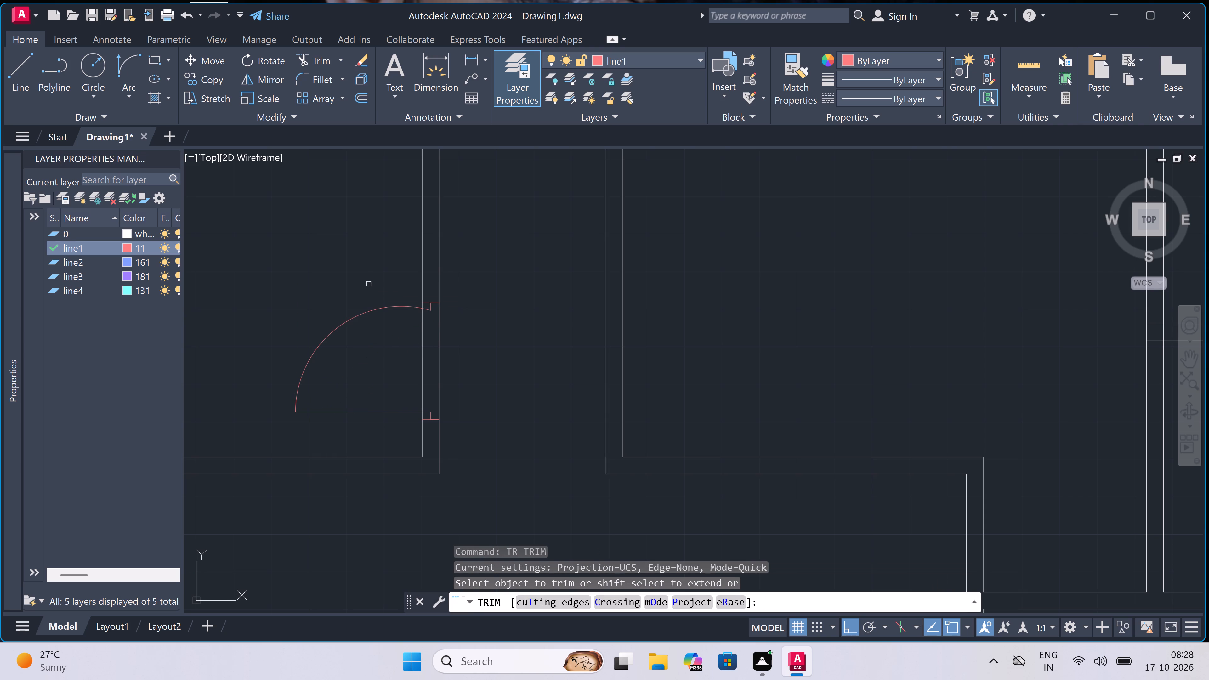
pyautogui.moveTo(400, 359); pyautogui.dragTo(403, 360)
pyautogui.click(491, 364)
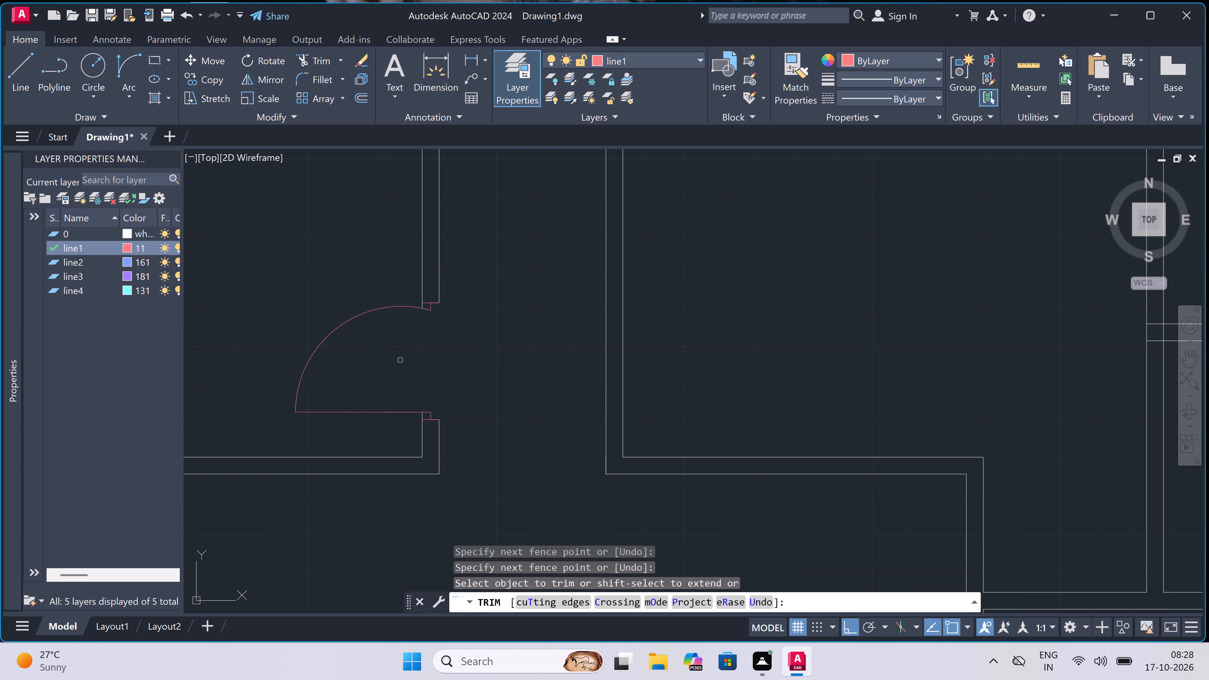
pyautogui.scroll(-3, 393, 356)
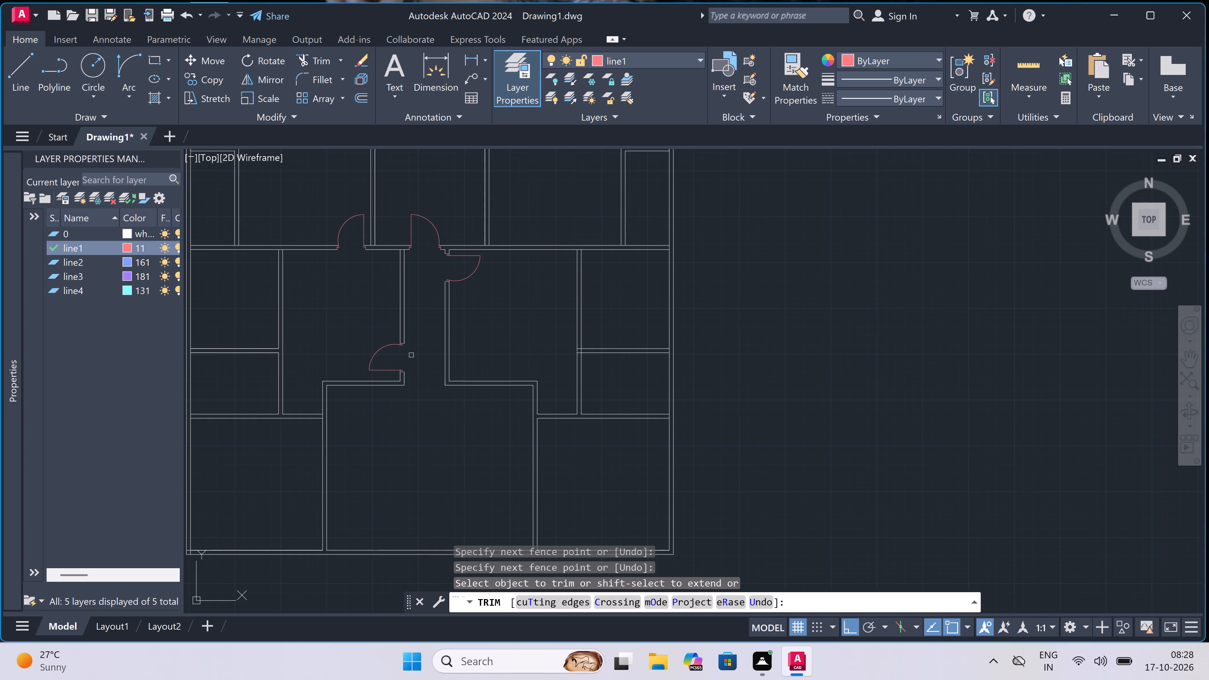
pyautogui.press('Escape')
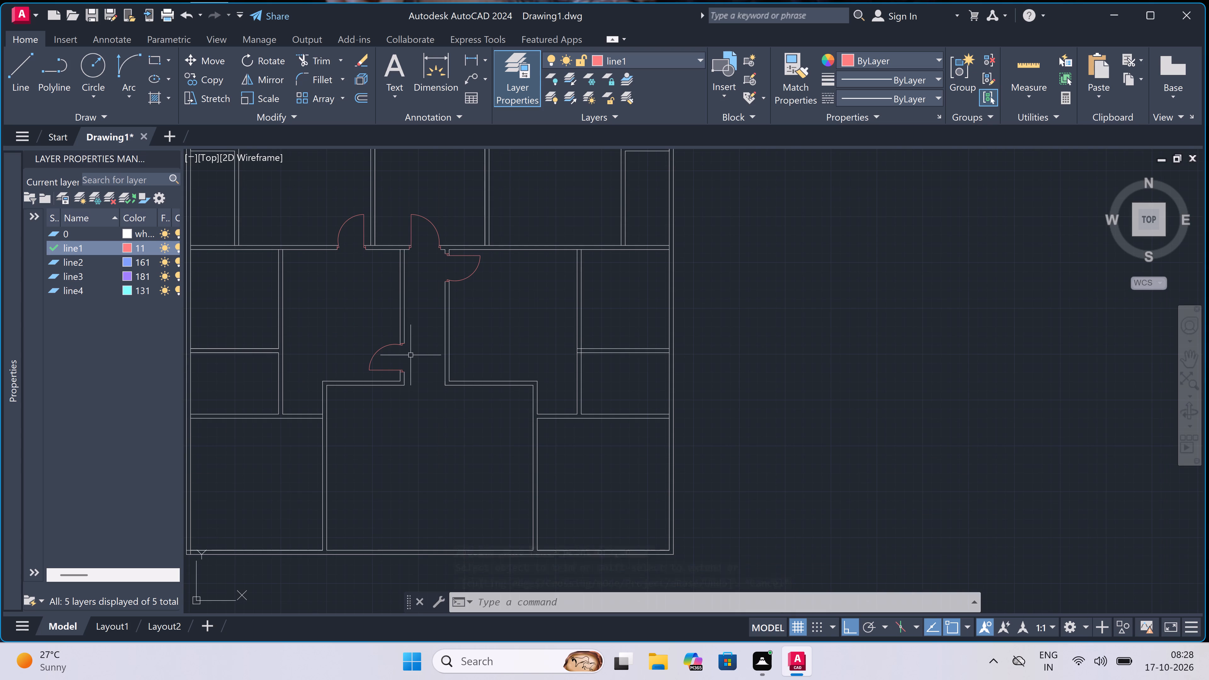
# Draw a jamb across the bottom middle room's lower wall, left of its centre, with a 2" rightward midpoint stub and a 4' upward leaf line.
pyautogui.write('l')
pyautogui.press('space')
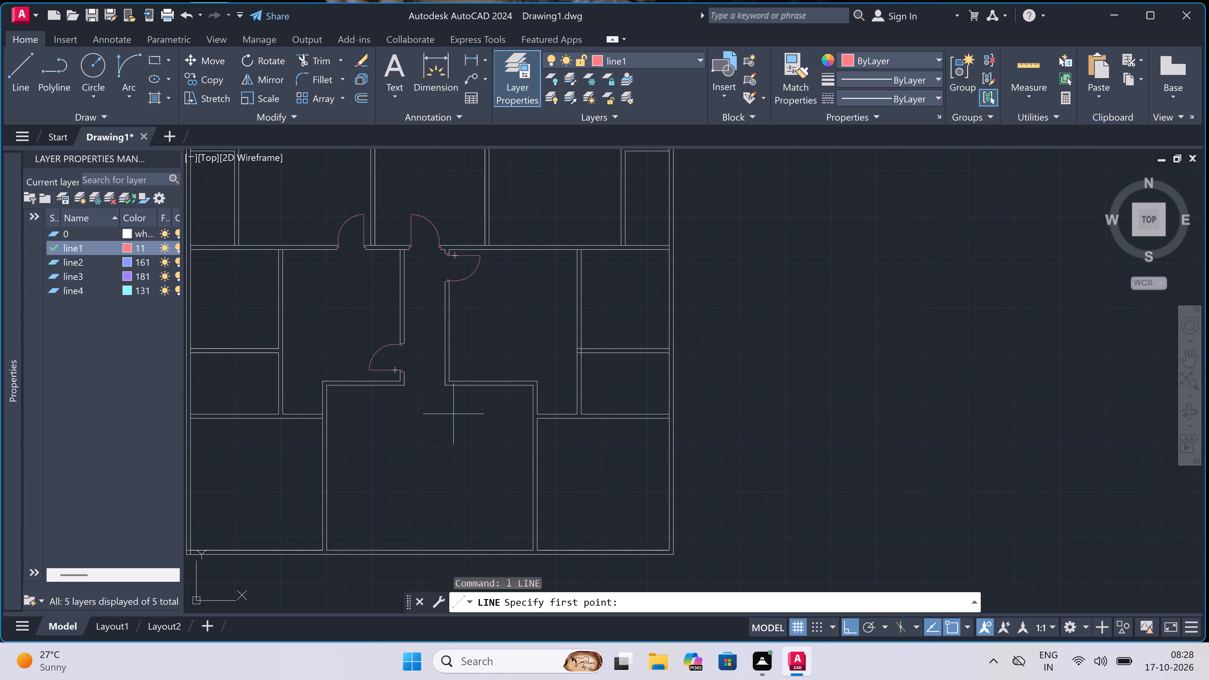
pyautogui.scroll(-2, 453, 414)
pyautogui.scroll(3, 437, 476)
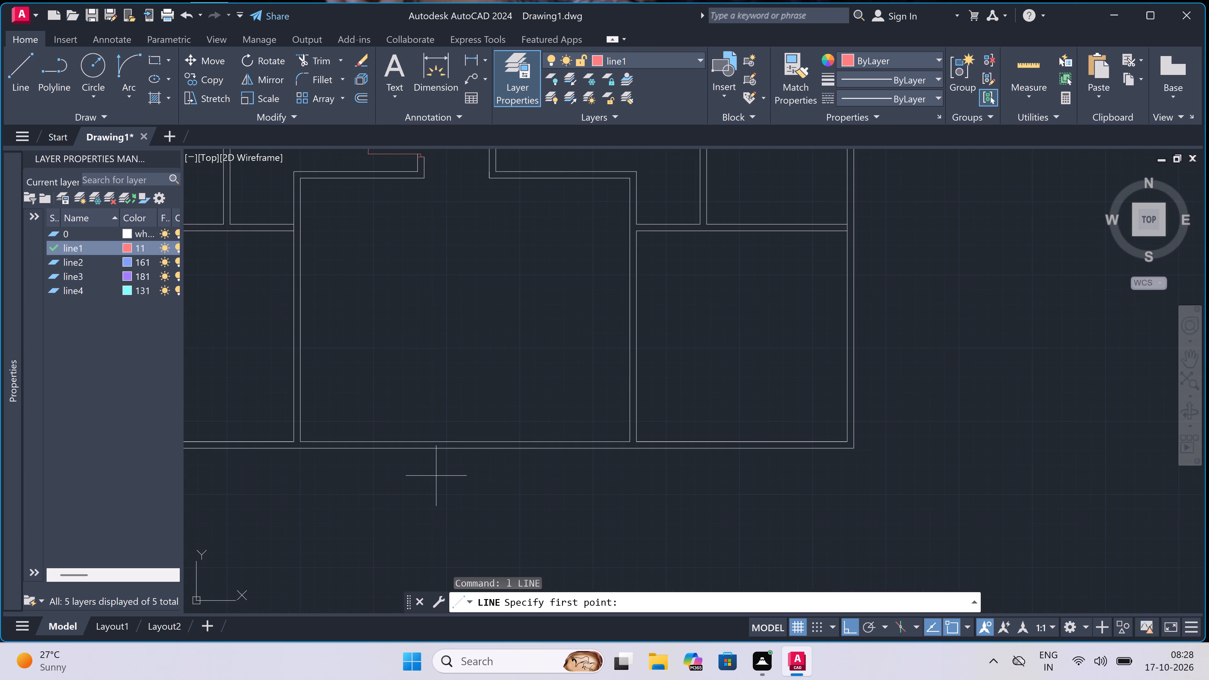
pyautogui.scroll(1, 413, 445)
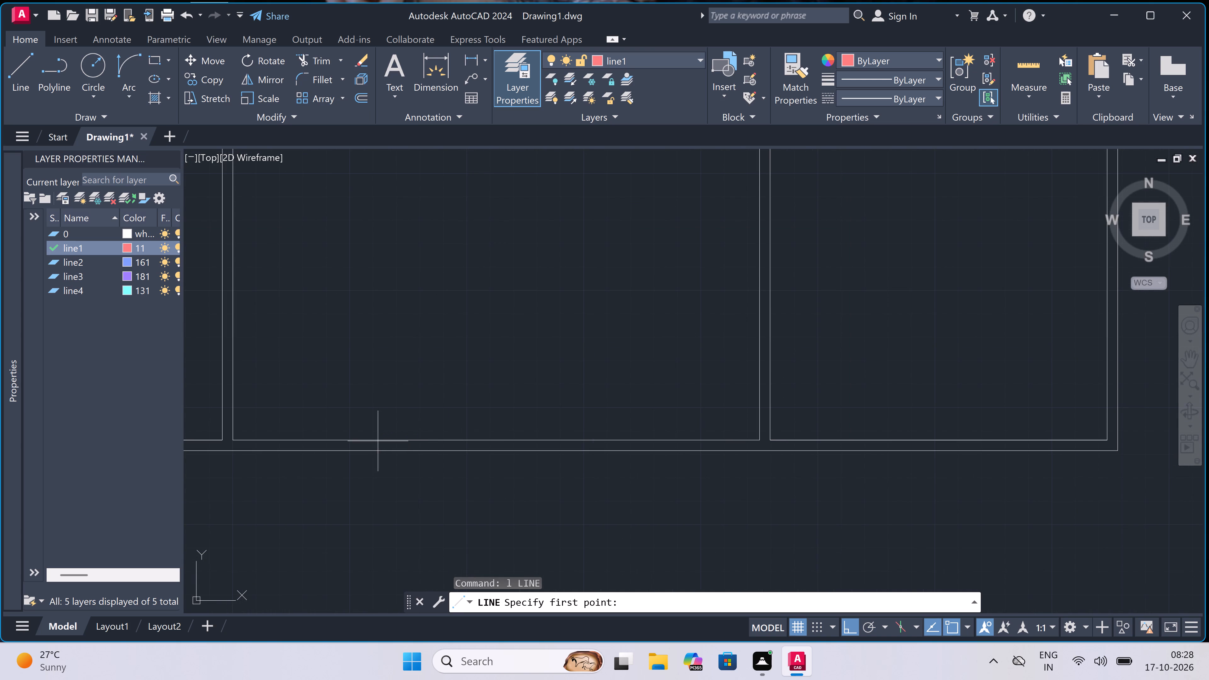
pyautogui.click(373, 440)
pyautogui.click(373, 454)
pyautogui.scroll(3, 369, 444)
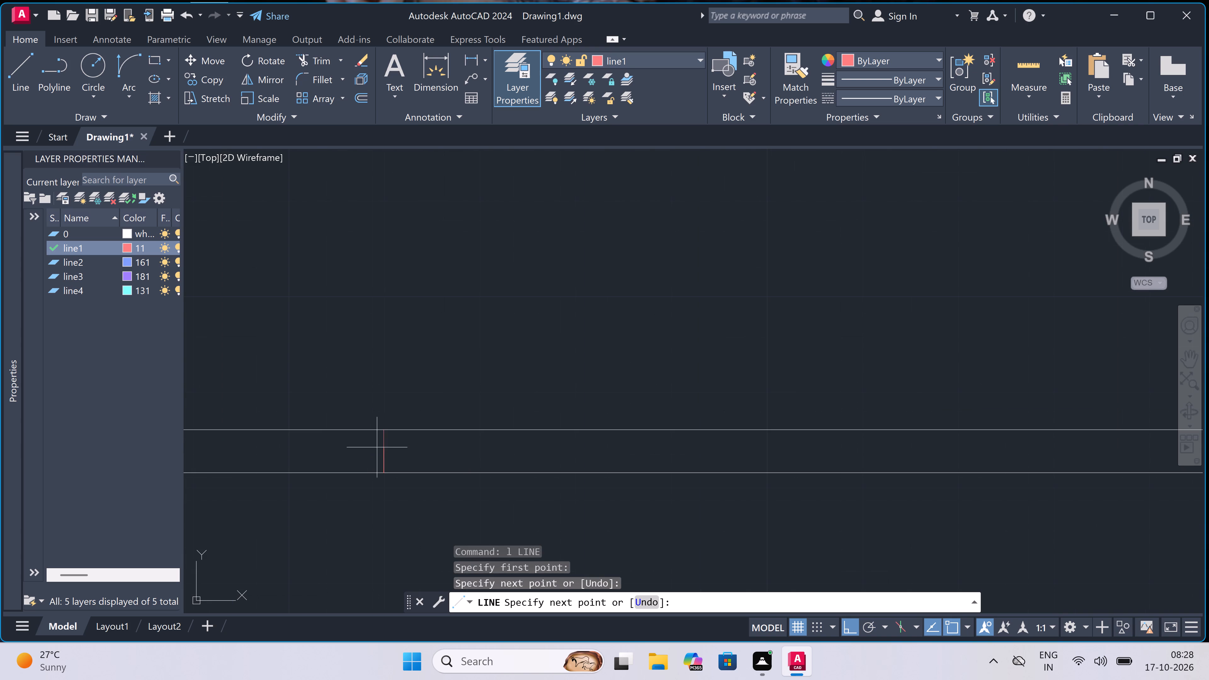
pyautogui.click(376, 450)
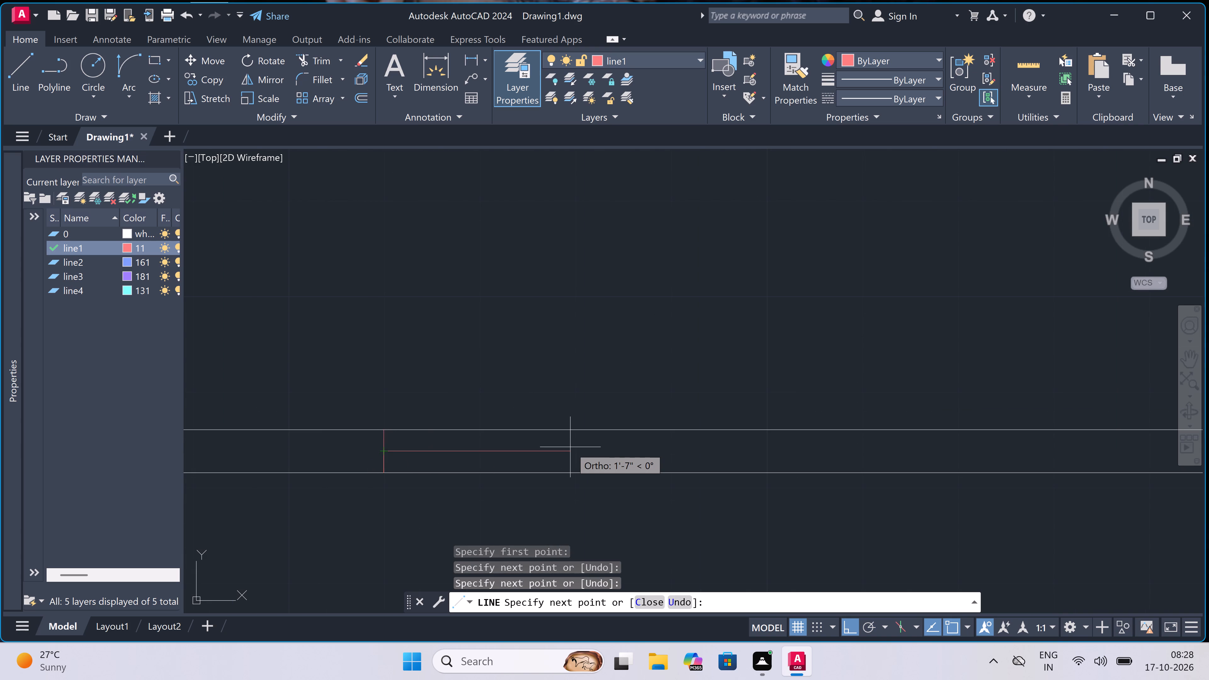
pyautogui.press('2')
pyautogui.write('"')
pyautogui.press('space')
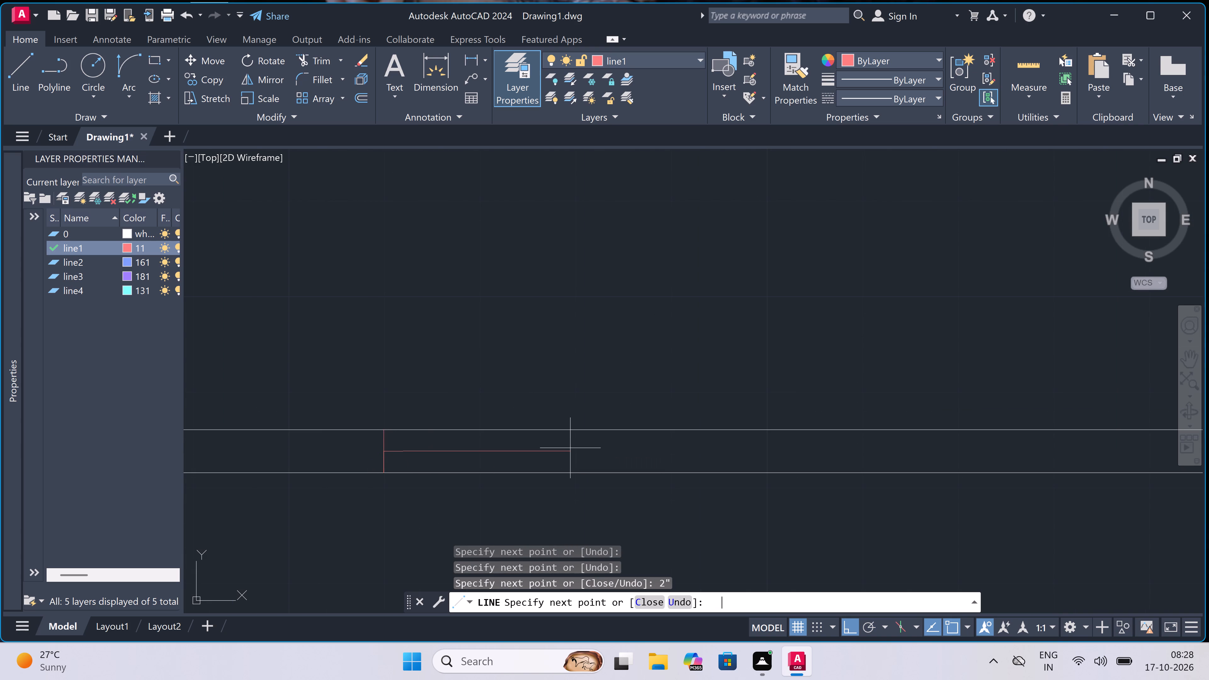
pyautogui.write("4'")
pyautogui.press('space')
pyautogui.press('Escape')
# Draw a second jamb farther right across the same lower wall, with a 2" leftward midpoint stub and a 3' upward leaf line.
pyautogui.press('space')
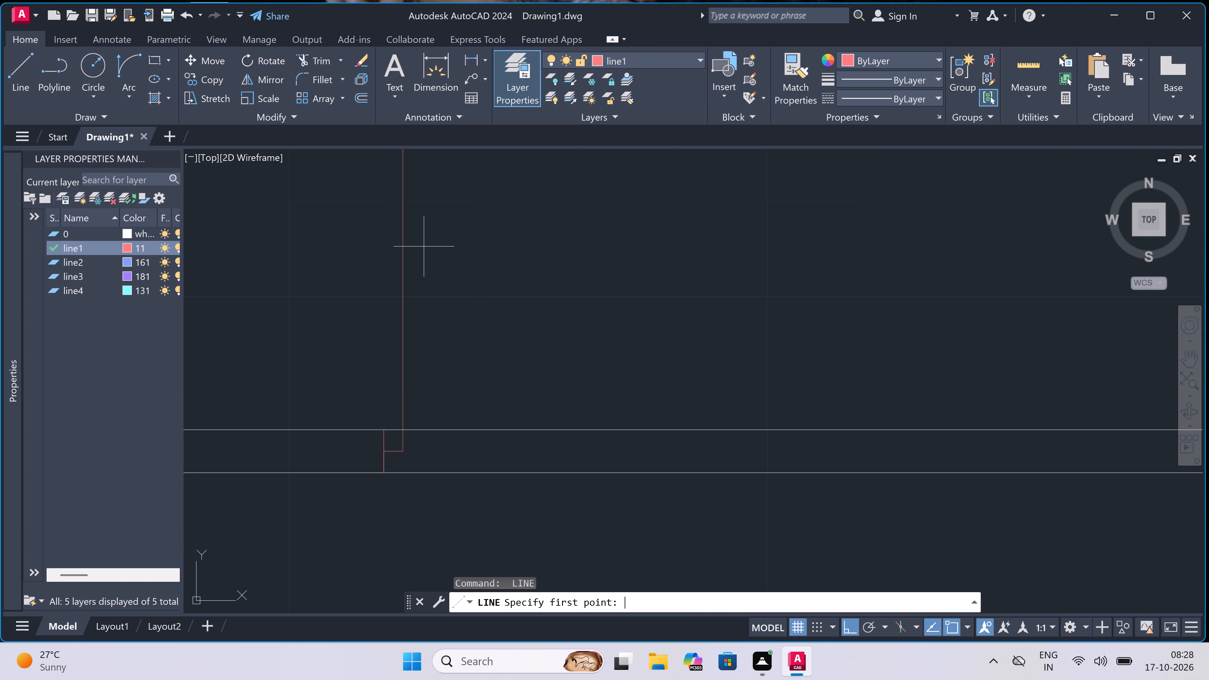
pyautogui.scroll(-3, 392, 360)
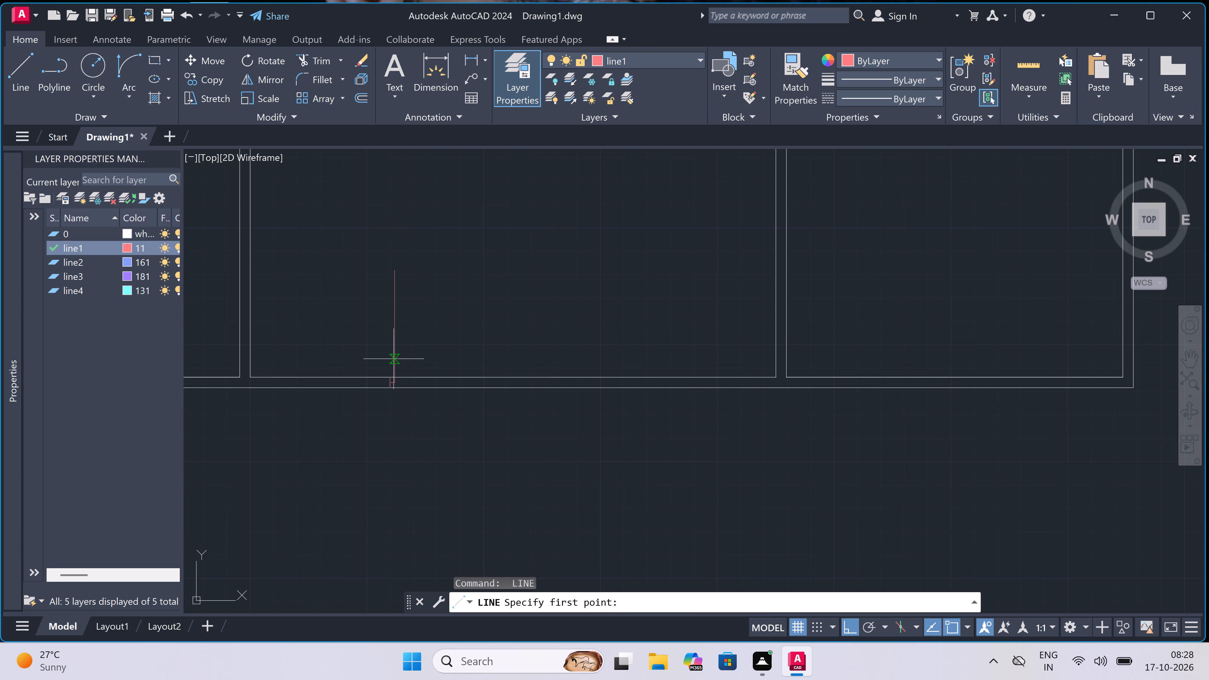
pyautogui.scroll(-3, 547, 326)
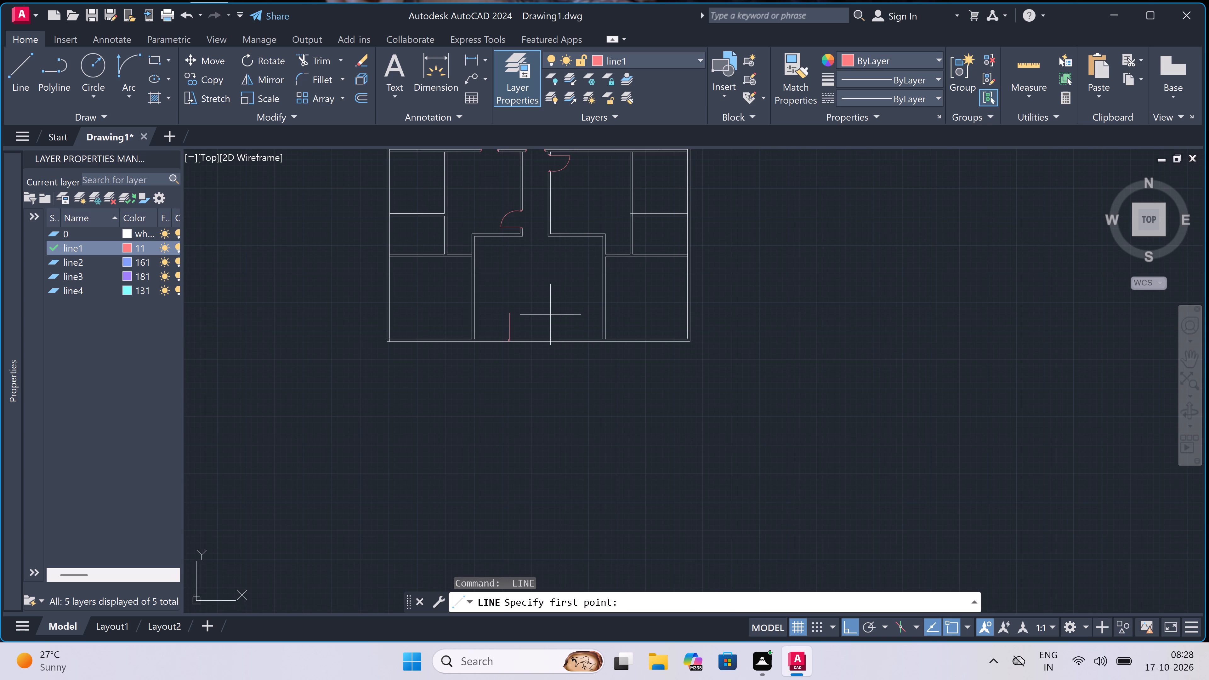
pyautogui.scroll(3, 553, 309)
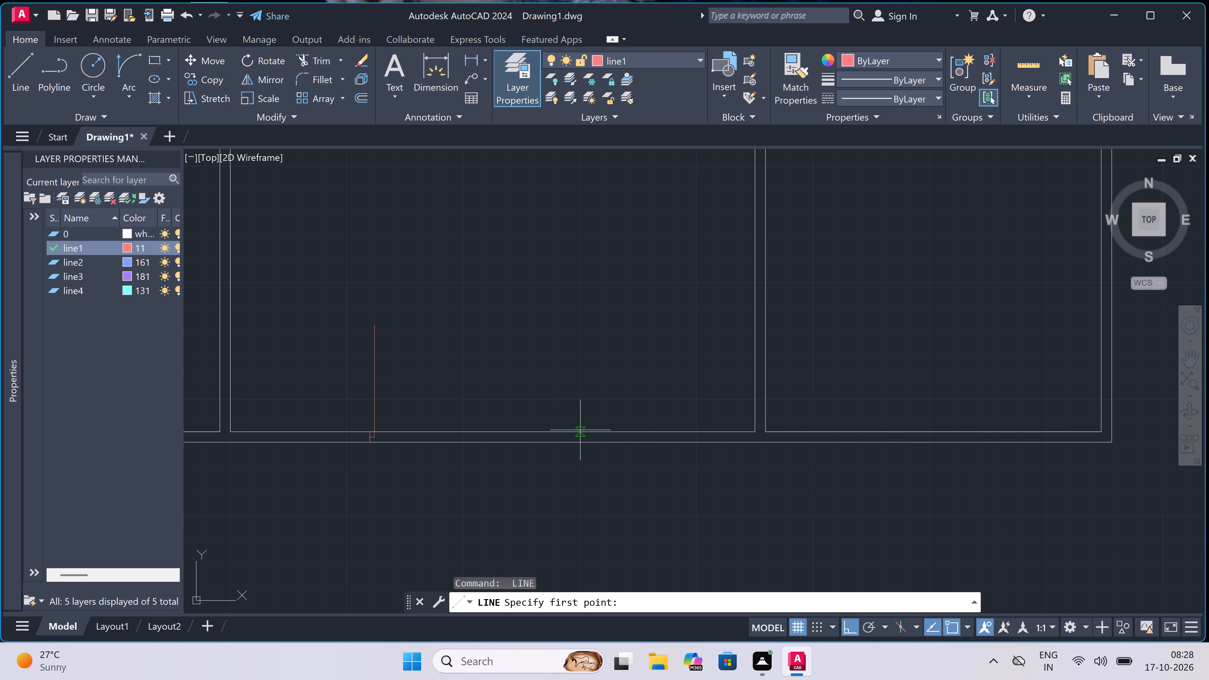
pyautogui.click(571, 431)
pyautogui.click(573, 439)
pyautogui.click(573, 434)
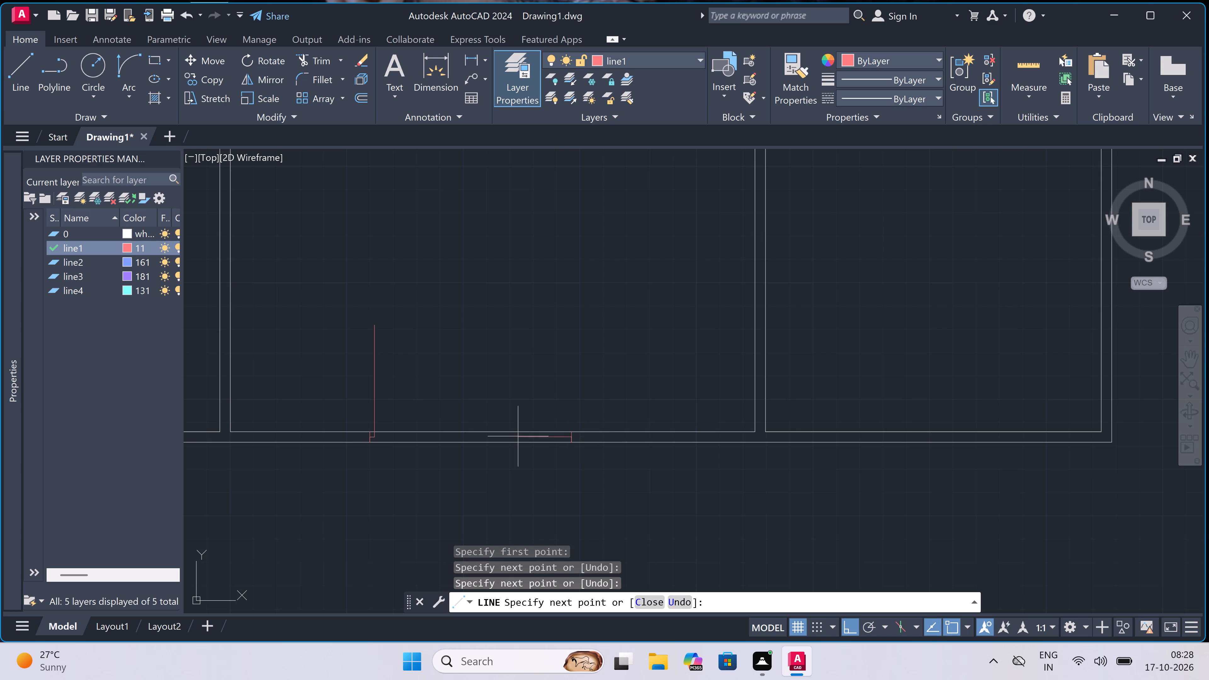
pyautogui.write('2"')
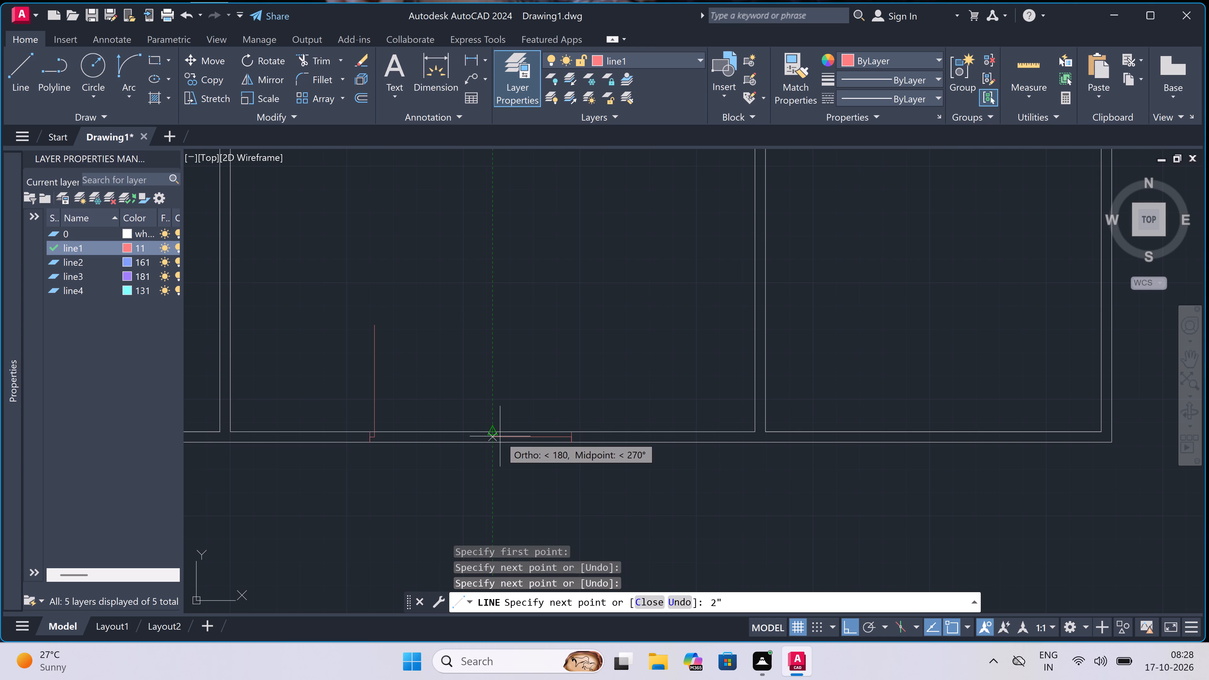
pyautogui.press('space')
pyautogui.write("3'")
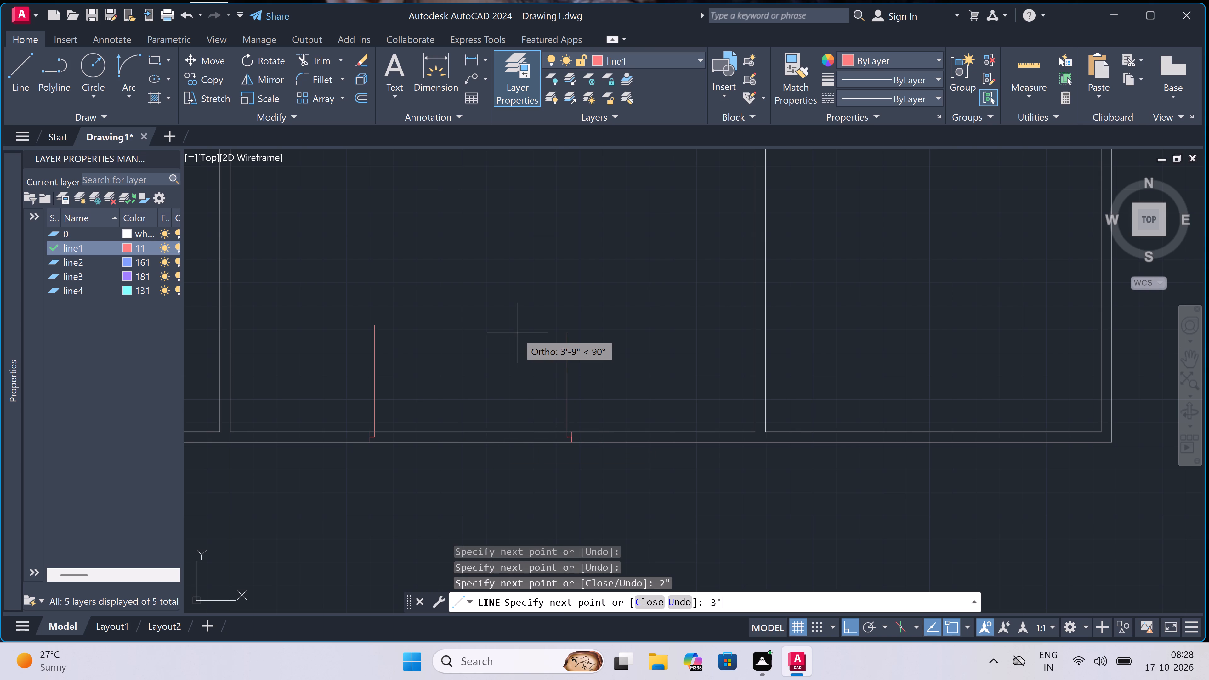
pyautogui.press('space')
pyautogui.press('Escape')
# Move the left jamb, its stub and the 4' leaf along the lower wall, closer to the right jamb.
pyautogui.press('space')
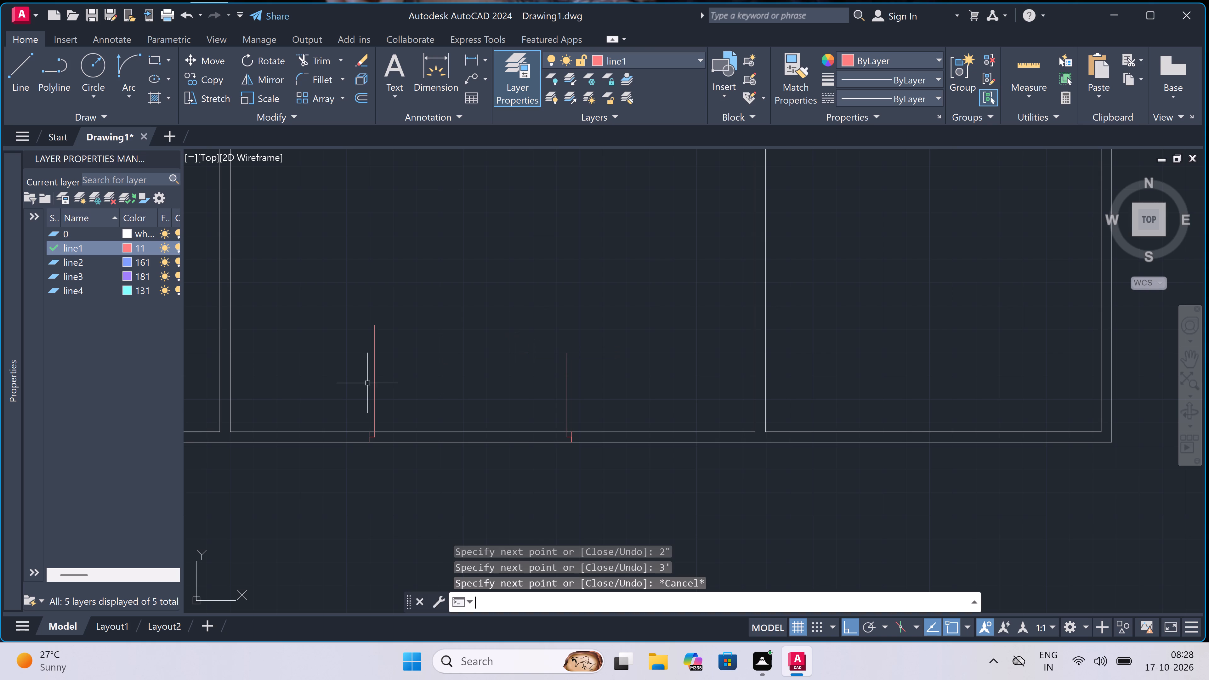
pyautogui.scroll(4, 376, 436)
pyautogui.press('Escape')
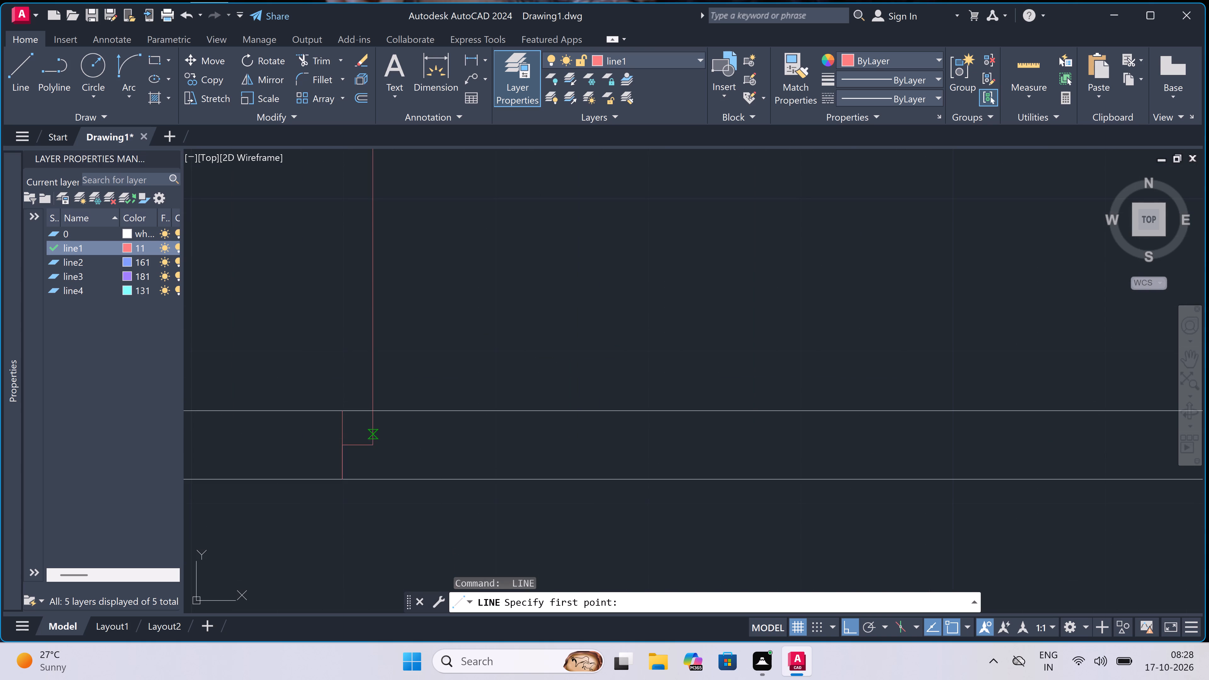
pyautogui.click(388, 431)
pyautogui.click(270, 464)
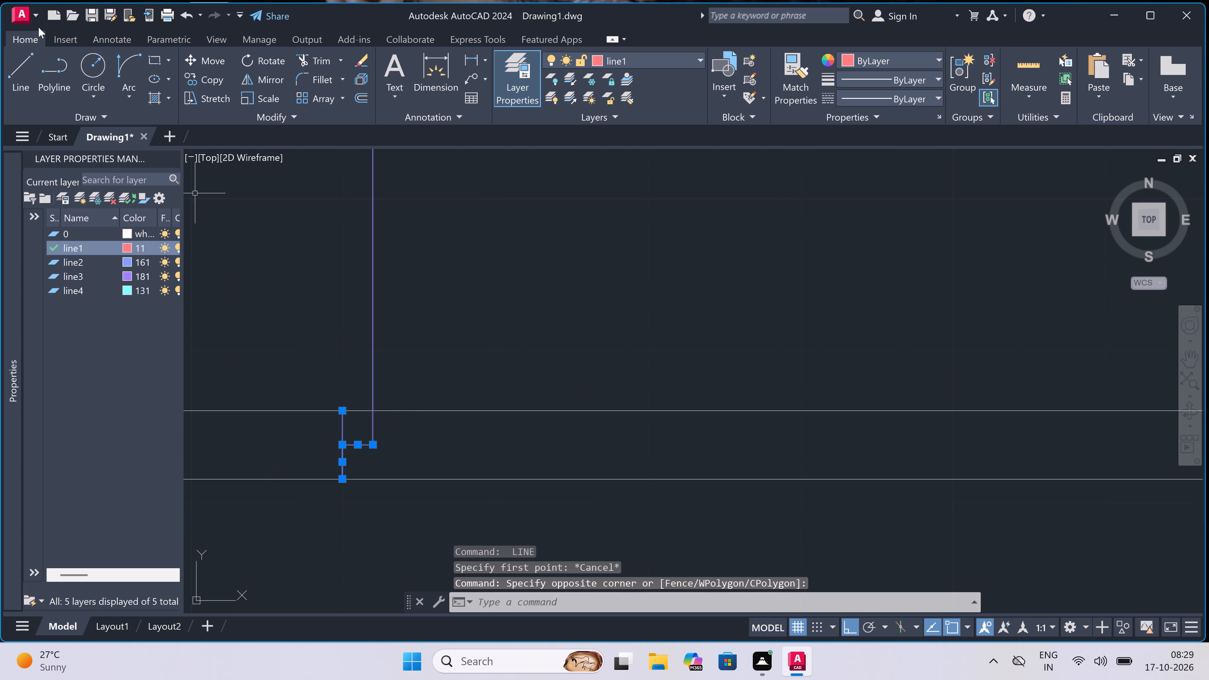
pyautogui.click(213, 59)
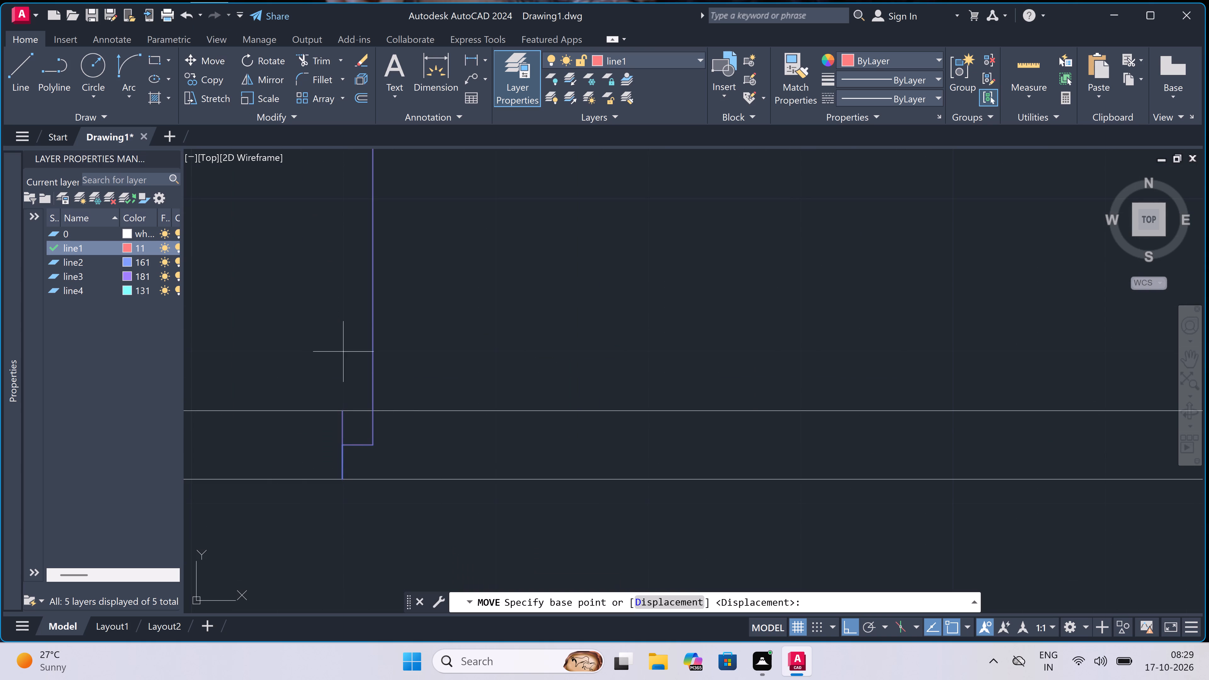
pyautogui.click(342, 415)
pyautogui.scroll(-4, 342, 415)
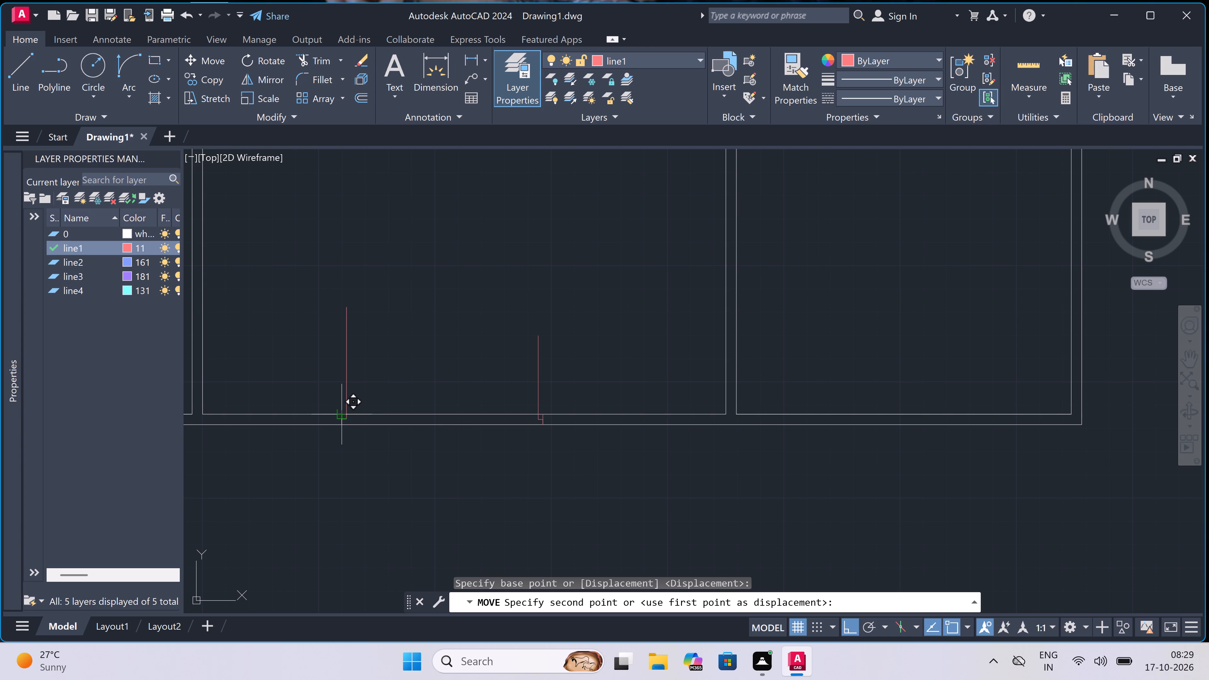
pyautogui.click(394, 414)
# Erase the 4' leaf line above the left jamb's stub.
pyautogui.scroll(1, 400, 352)
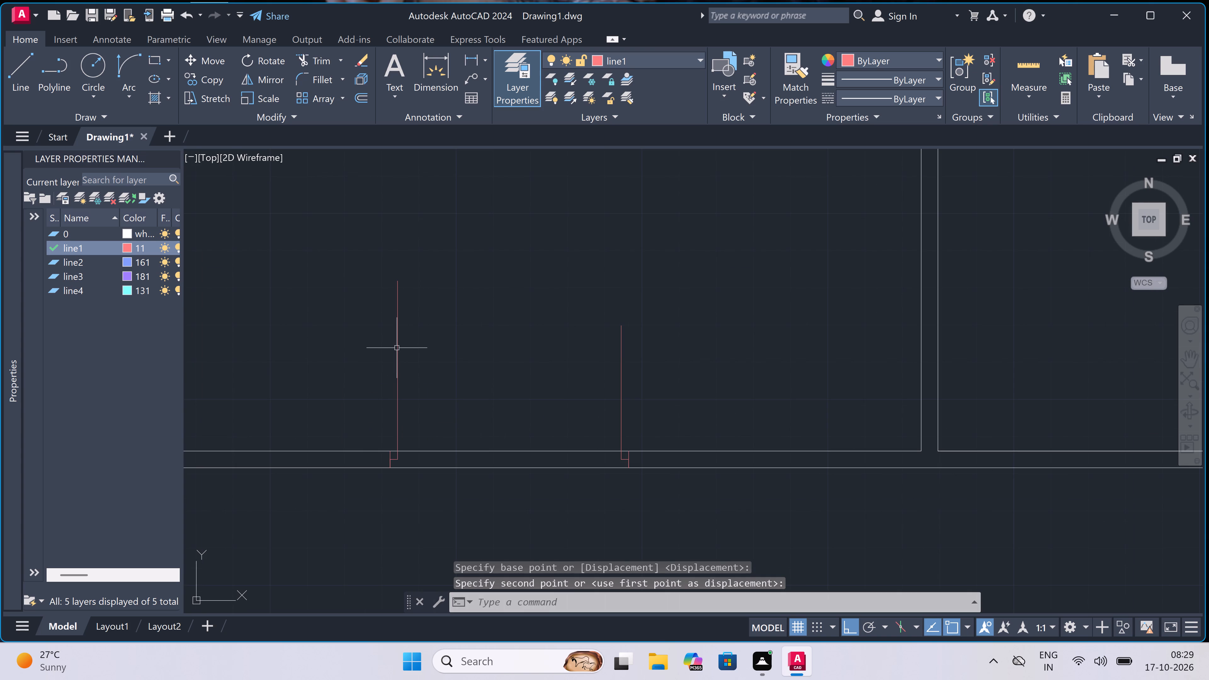
pyautogui.click(397, 348)
pyautogui.press('Delete')
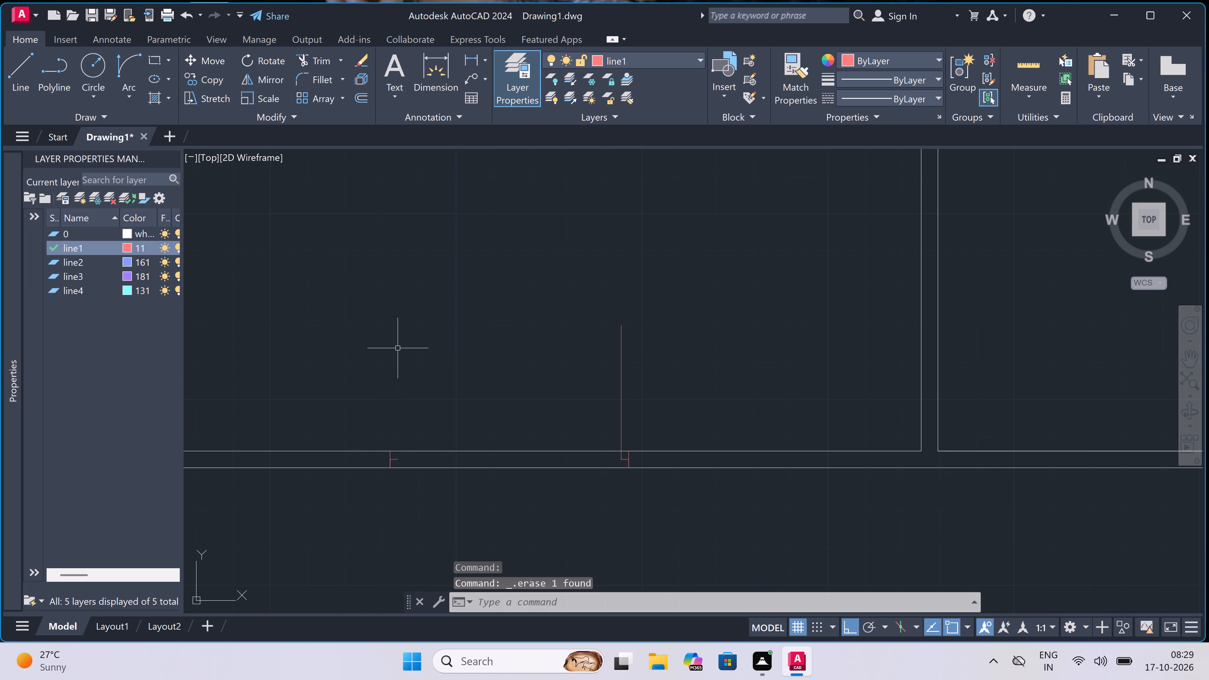
# Draw a 3' upward leaf line from the end of the left jamb's stub in the bottom middle room's lower wall.
pyautogui.write('l')
pyautogui.press('space')
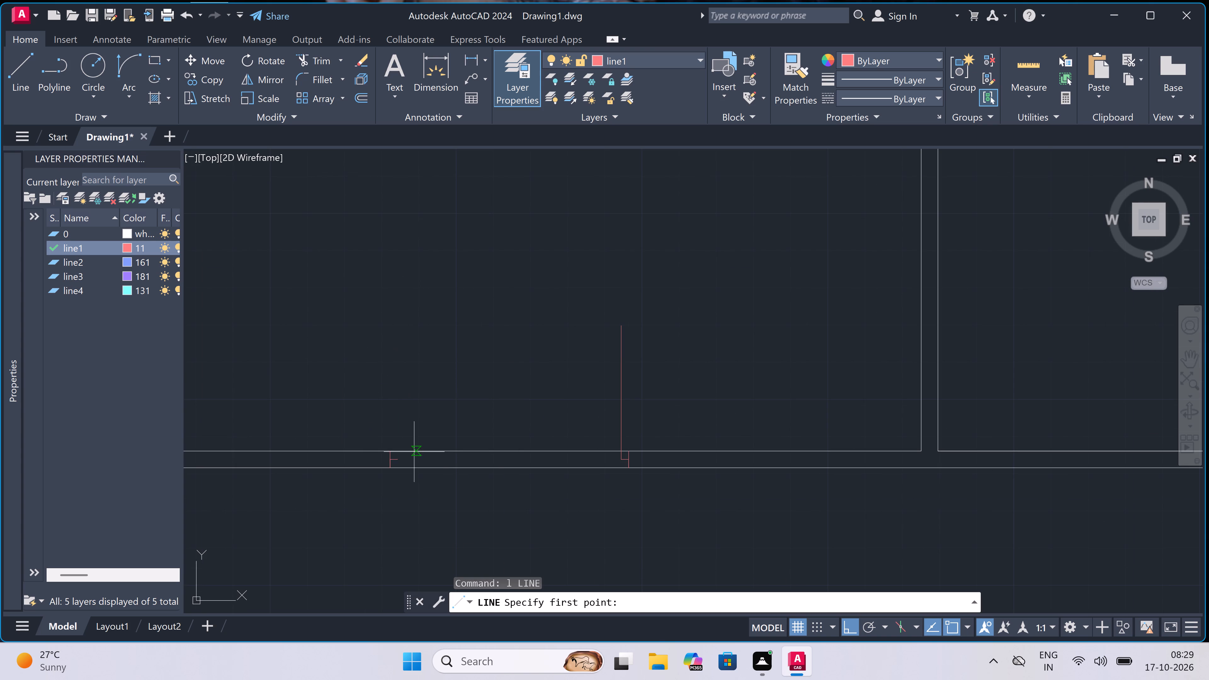
pyautogui.click(396, 457)
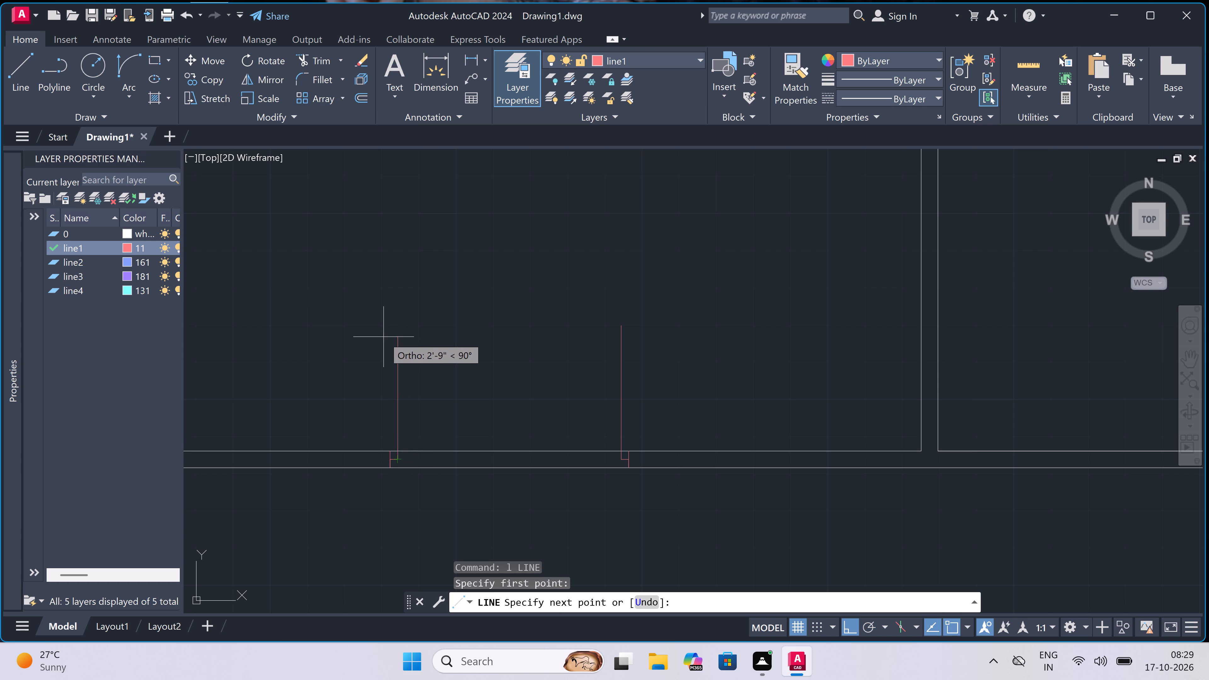
pyautogui.write("3'")
pyautogui.press('space')
pyautogui.press('Escape')
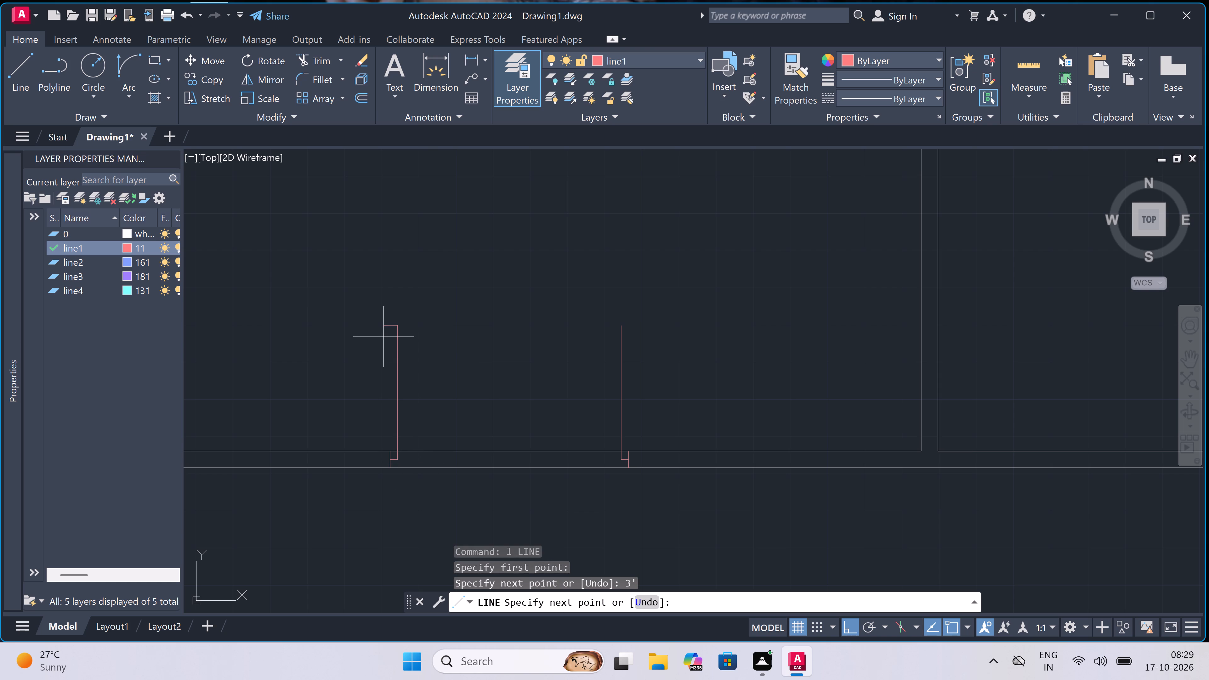
# Draw a short upright guide line from the lower wall's inner face, about midway between the two leaf lines.
pyautogui.press('space')
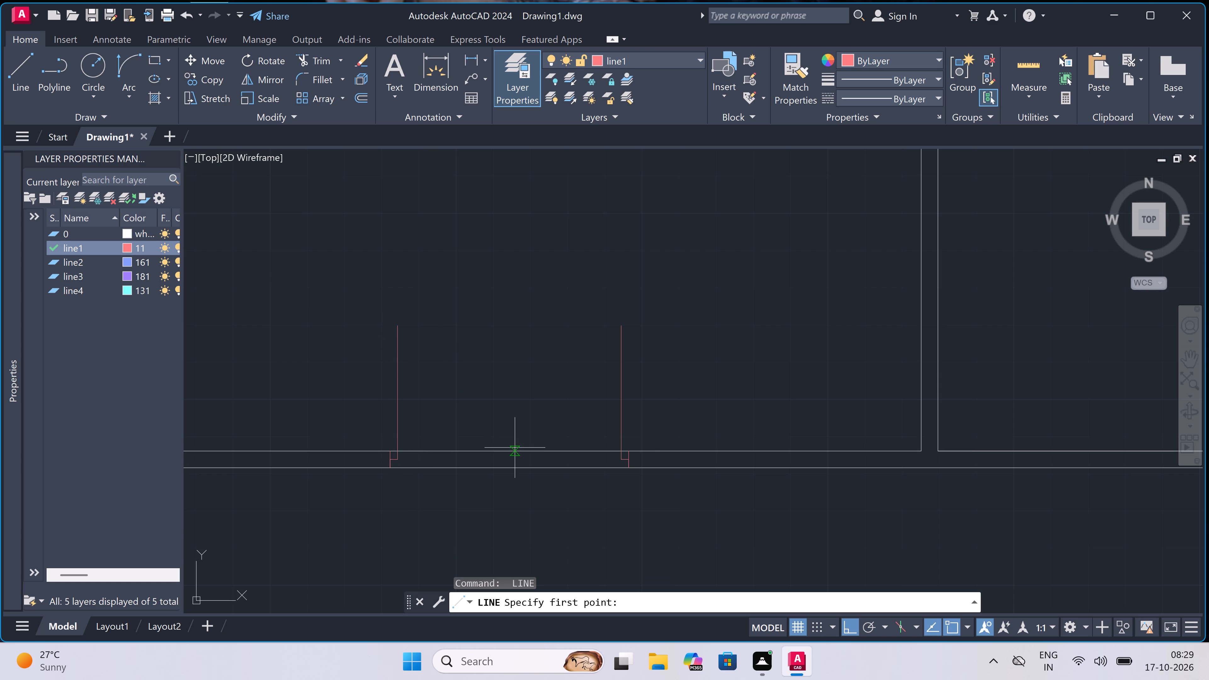
pyautogui.click(515, 448)
pyautogui.click(512, 427)
pyautogui.press('Escape')
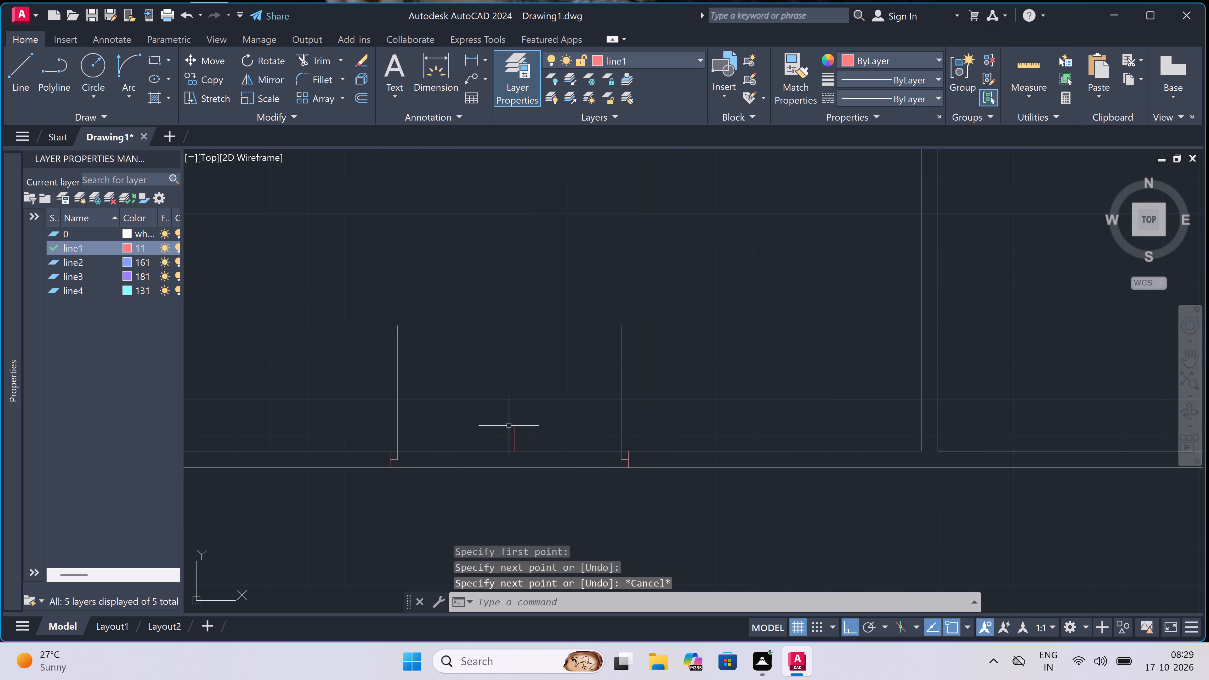
# Draw the left door's swing arc from the top of its leaf to the base of the guide line.
pyautogui.click(129, 59)
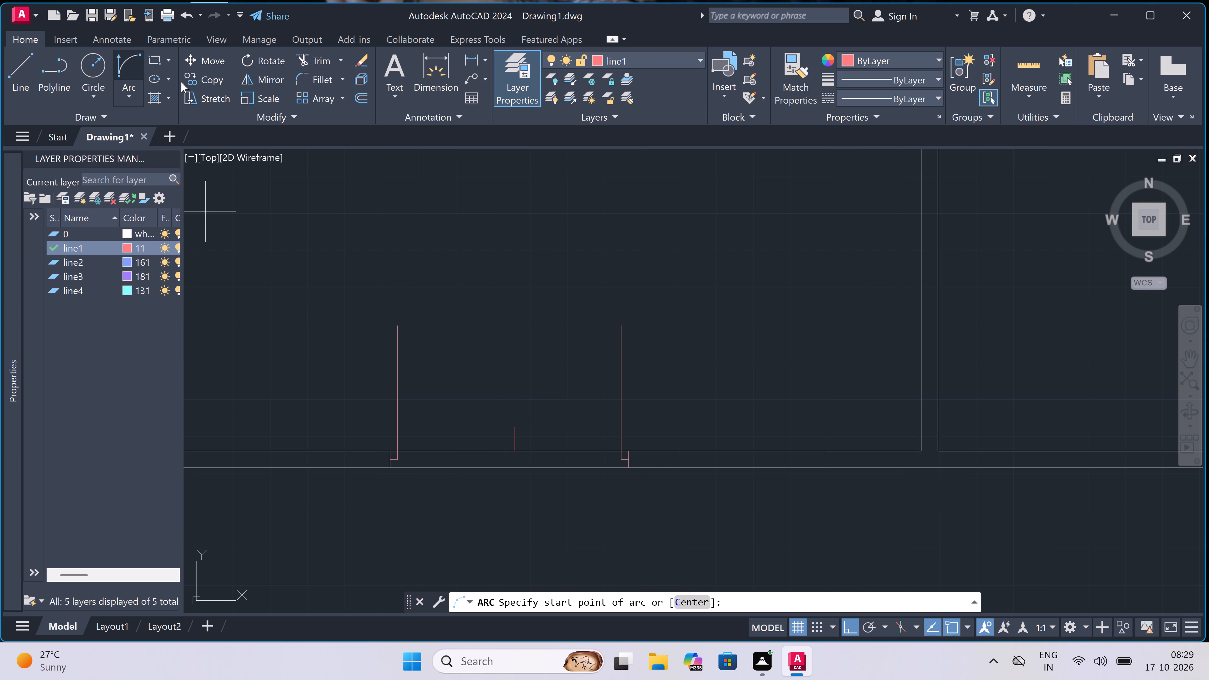
pyautogui.click(392, 327)
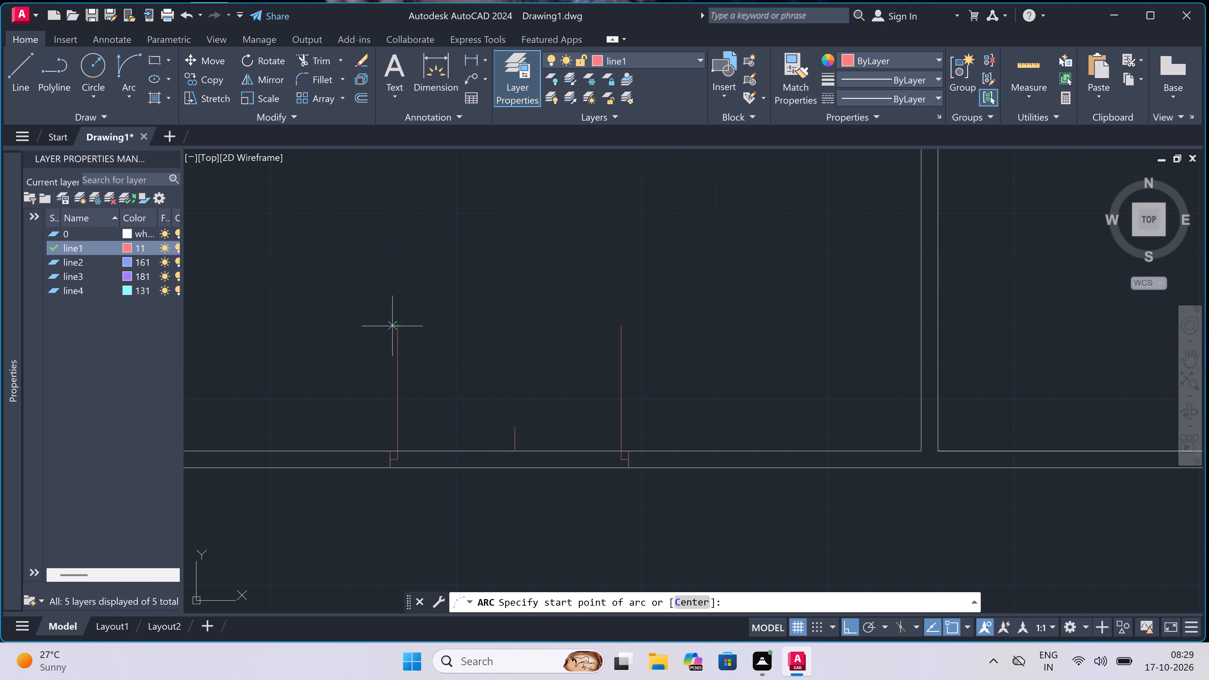
pyautogui.click(515, 454)
pyautogui.click(532, 327)
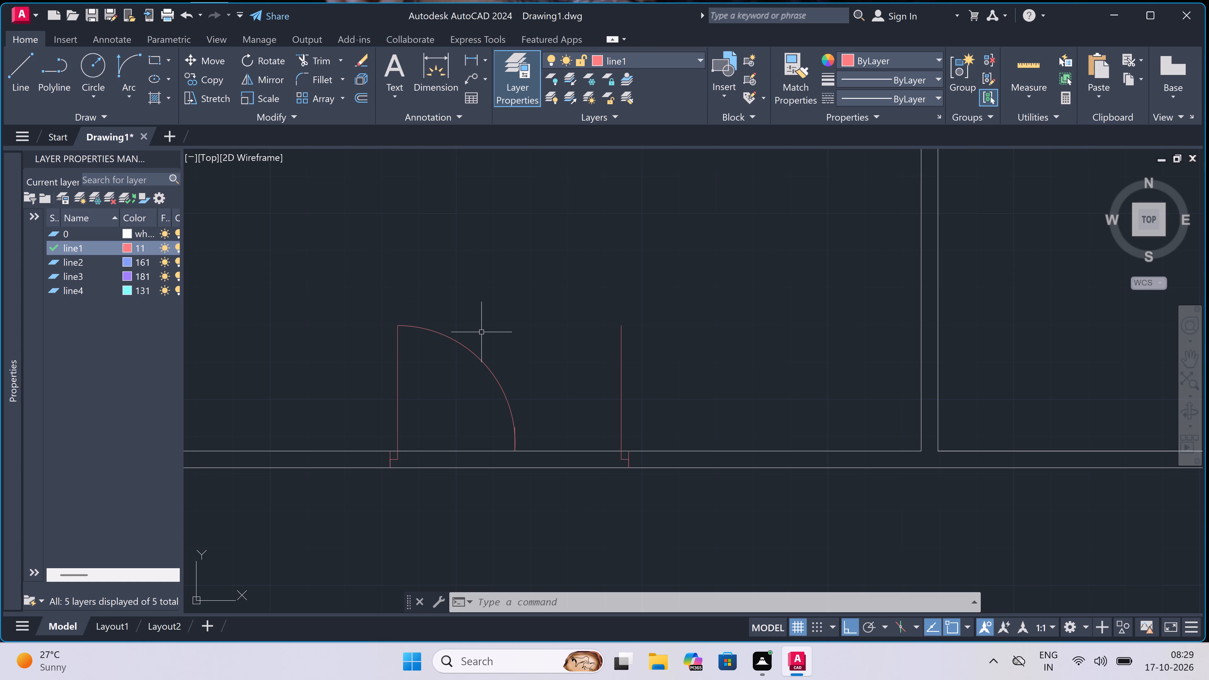
# Draw the right door's arc from its leaf top through the guide line's base area, ending just below the wall.
pyautogui.press('space')
pyautogui.moveTo(618, 322); pyautogui.dragTo(619, 326)
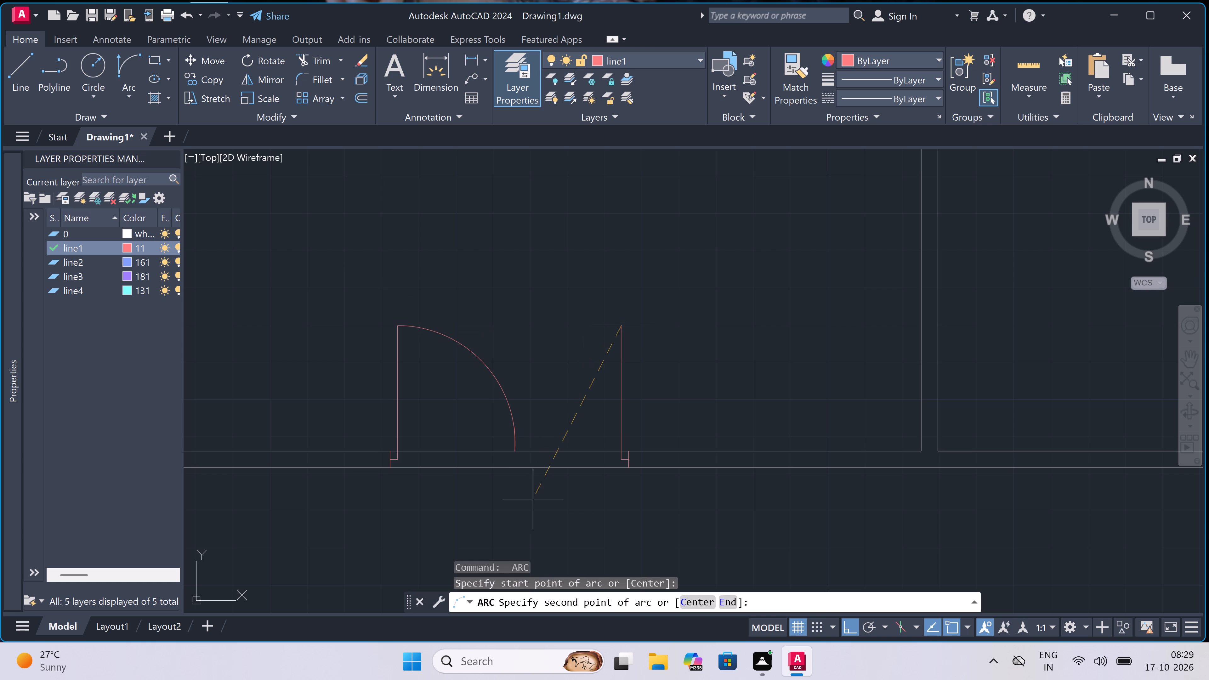
pyautogui.click(519, 448)
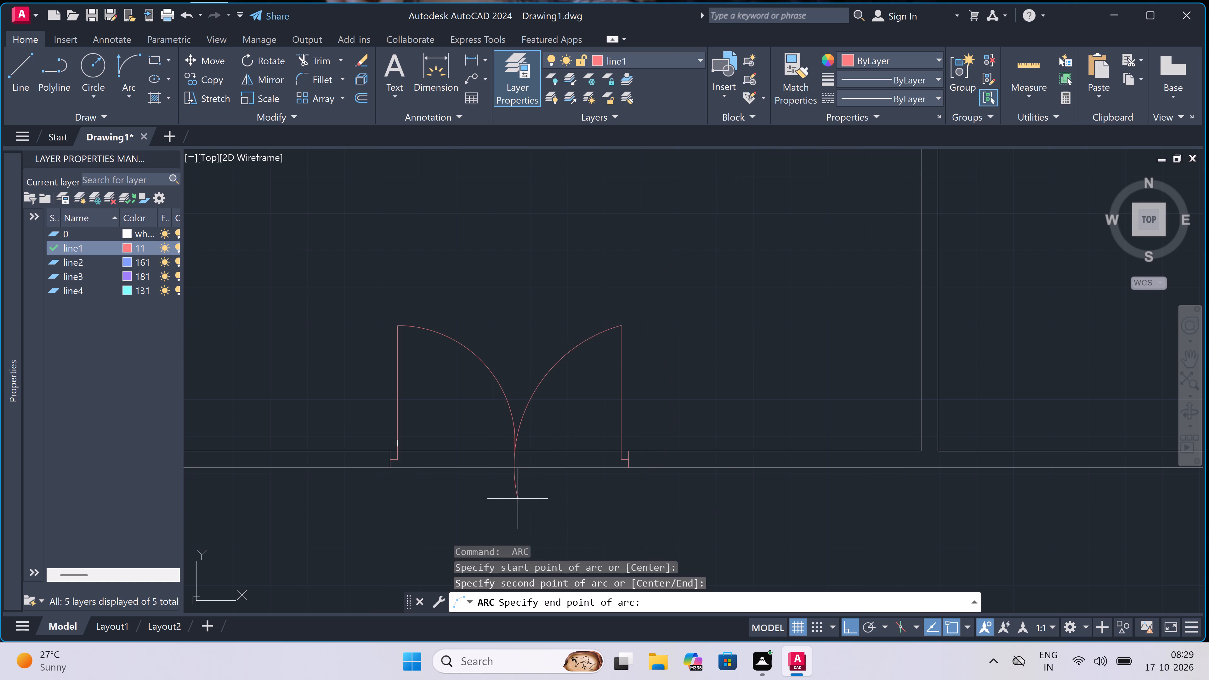
pyautogui.click(537, 493)
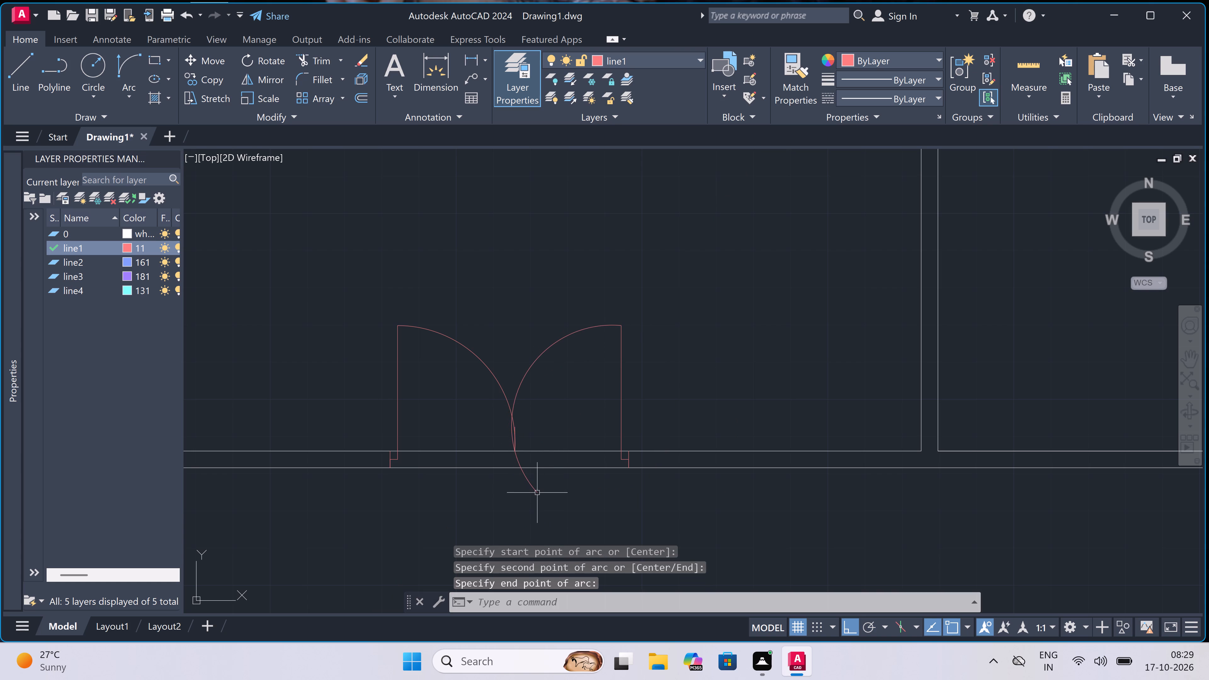
# Trim the wall lines between the jambs, the guide line and the arc pieces below where the two swing arcs meet.
pyautogui.press('t')
pyautogui.press('r')
pyautogui.press('space')
pyautogui.doubleClick(522, 433)
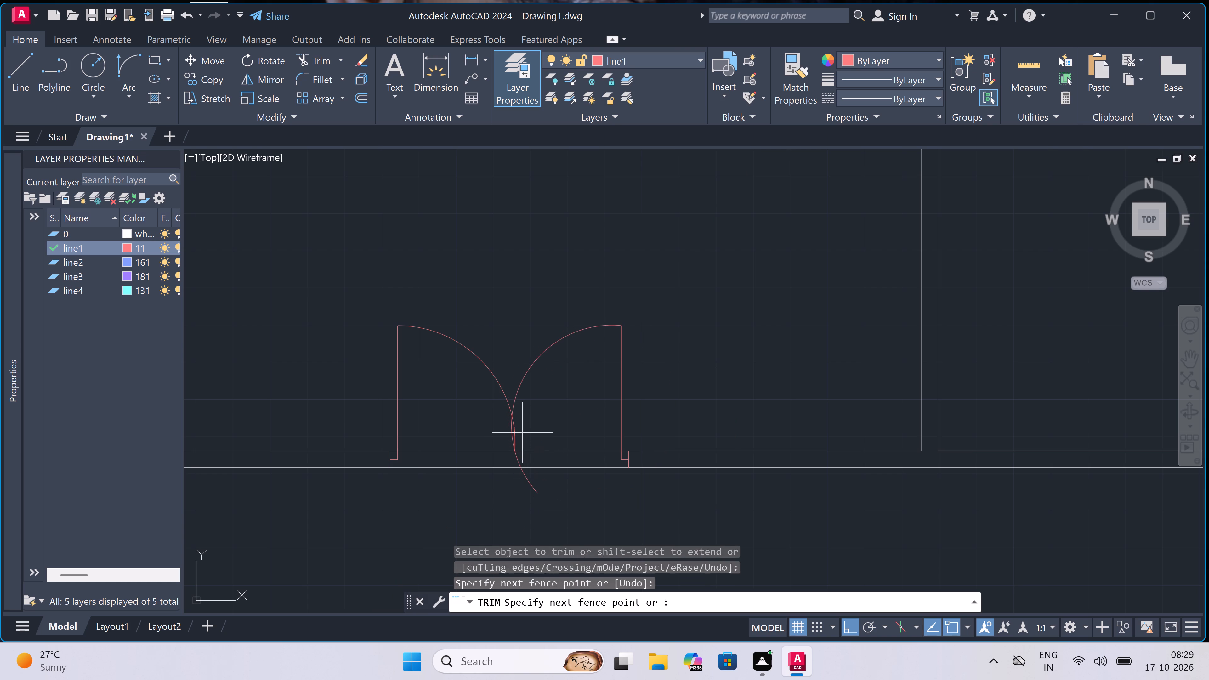
pyautogui.click(488, 434)
pyautogui.click(497, 439)
pyautogui.moveTo(479, 505); pyautogui.dragTo(483, 496)
pyautogui.click(513, 475)
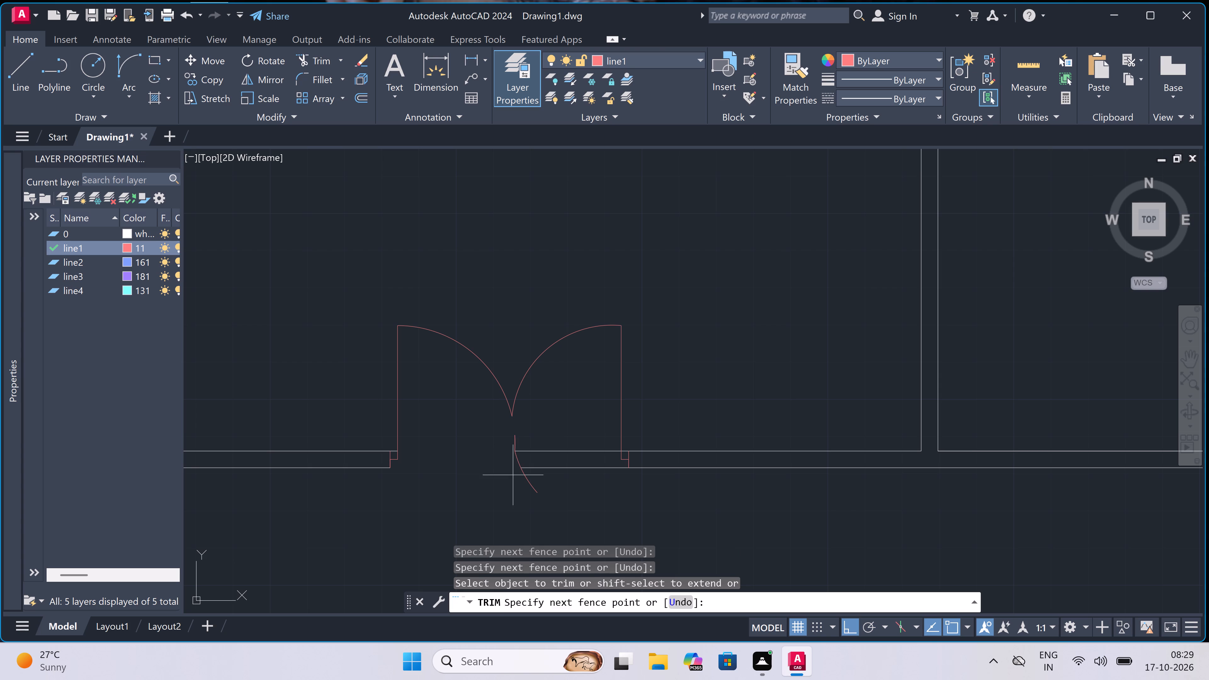
pyautogui.click(550, 428)
pyautogui.moveTo(501, 446); pyautogui.dragTo(511, 447)
pyautogui.click(528, 444)
pyautogui.click(536, 455)
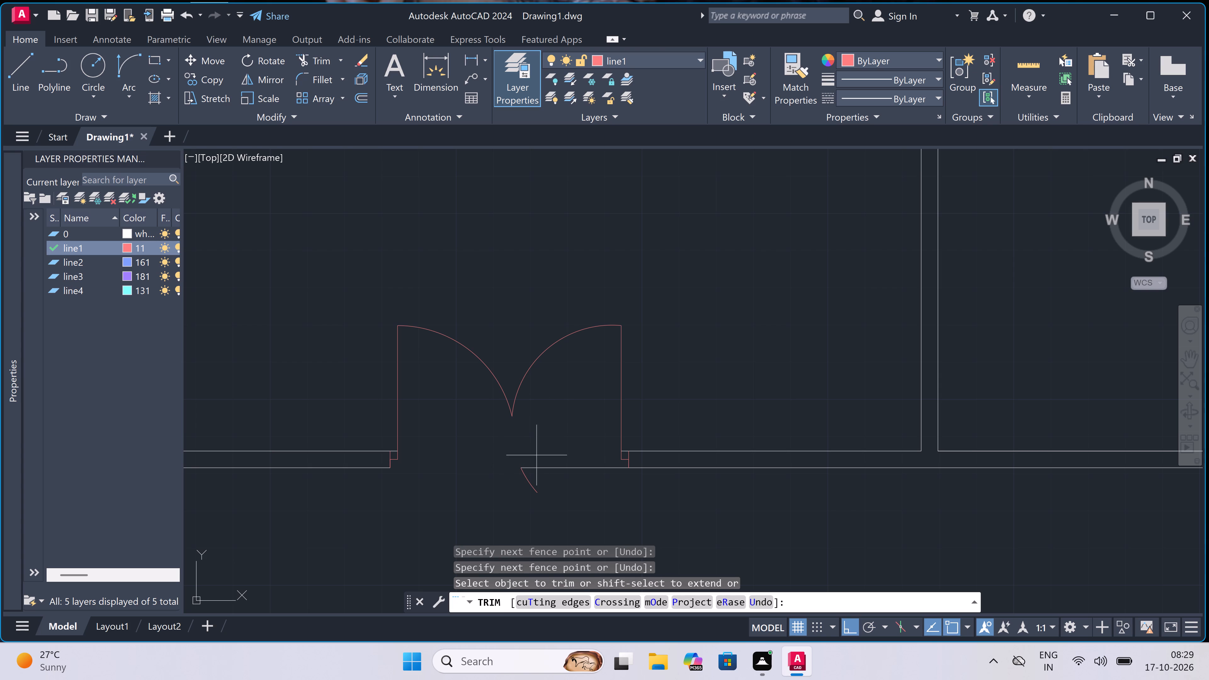
pyautogui.click(525, 499)
pyautogui.press('Escape')
# Draw a jamb near the right end of the bottom left room's upper wall, with a 2" leftward midpoint stub and 3' downward leaf.
pyautogui.scroll(-2, 496, 454)
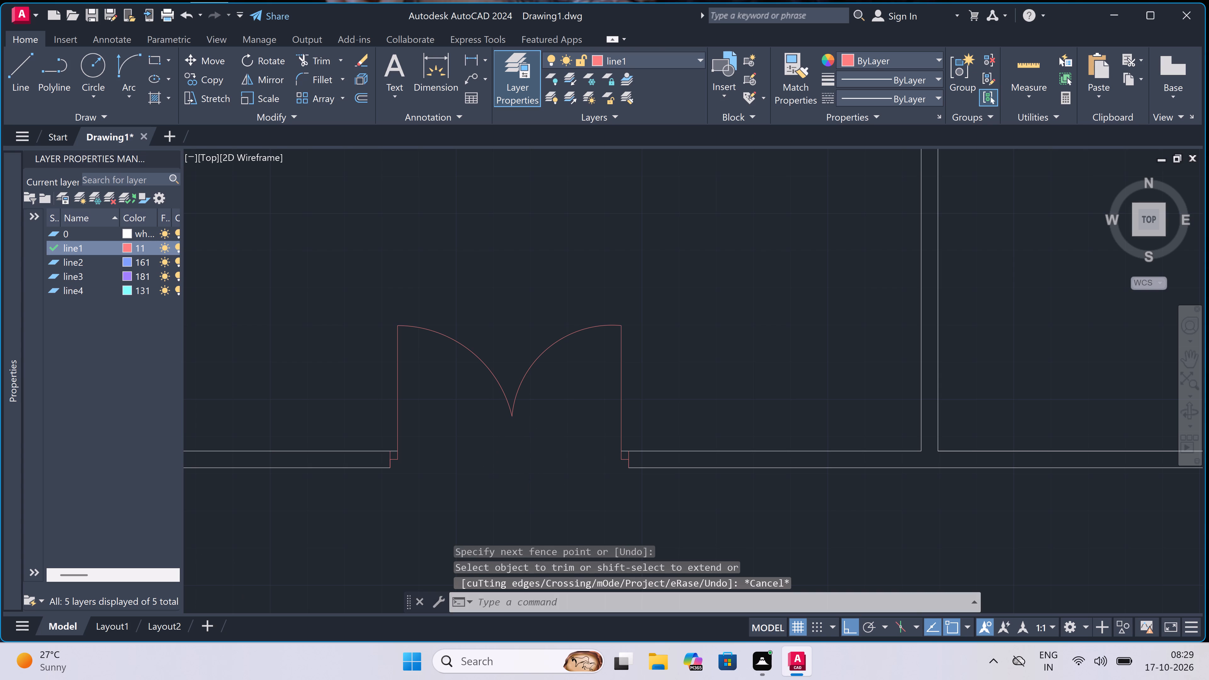
pyautogui.scroll(-3, 496, 454)
pyautogui.scroll(2, 496, 451)
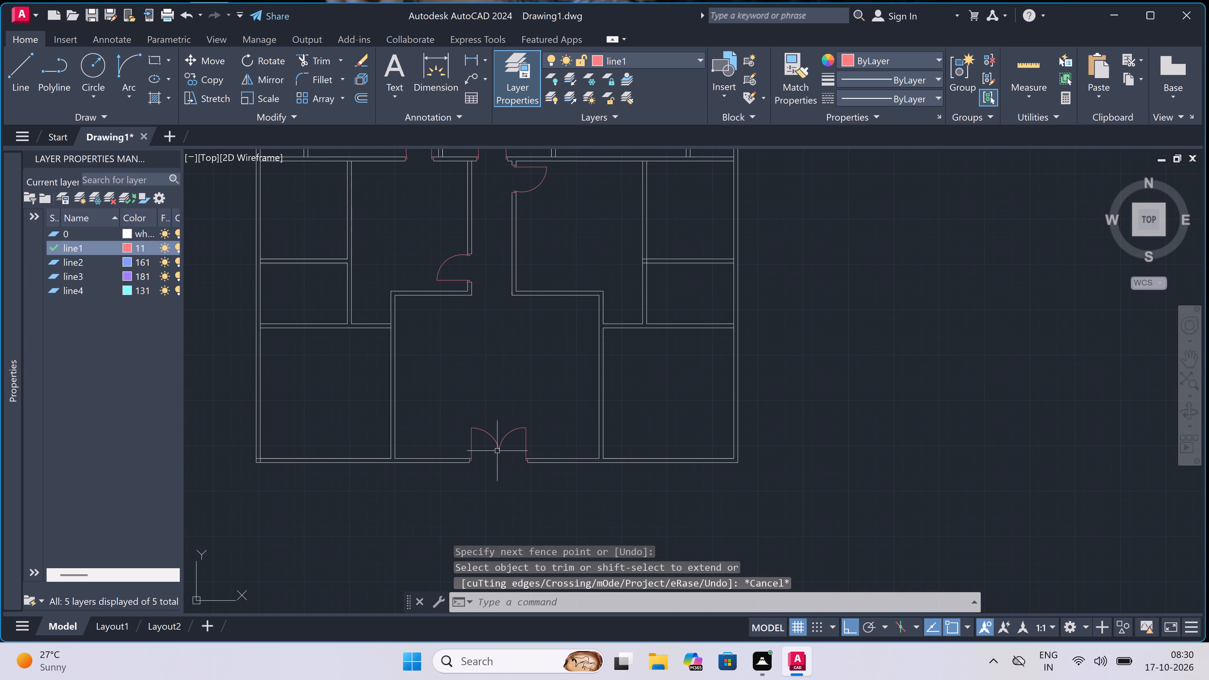
pyautogui.write('l')
pyautogui.press('space')
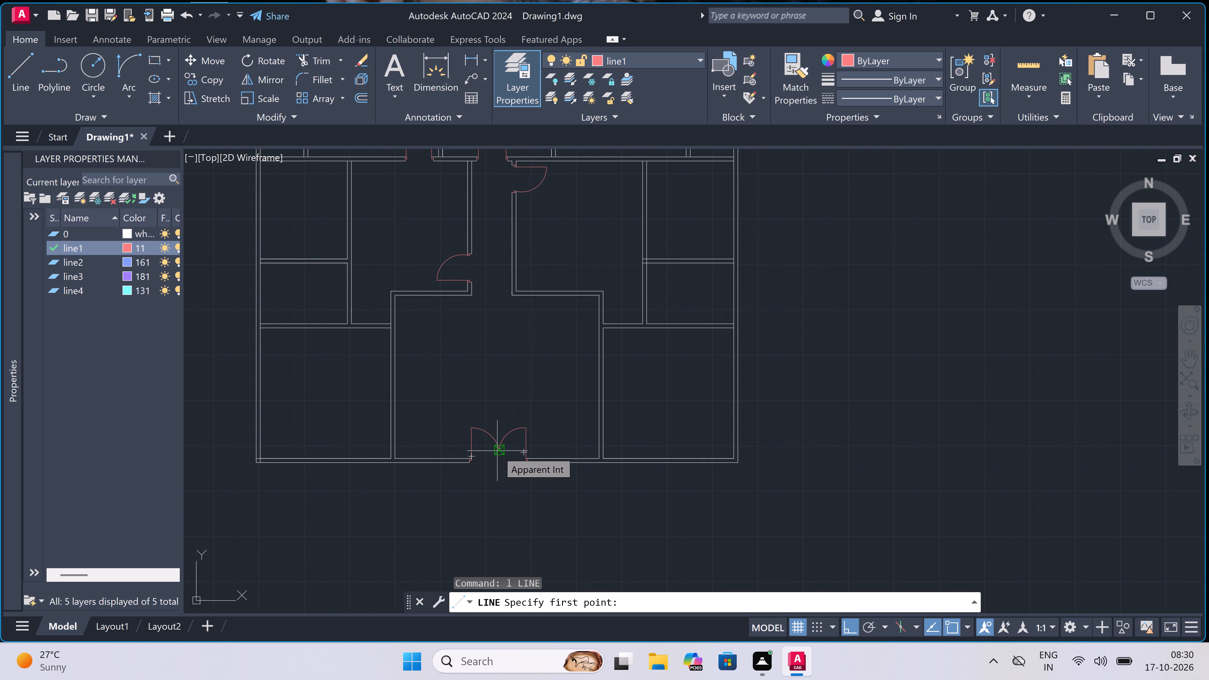
pyautogui.scroll(-3, 500, 453)
pyautogui.scroll(3, 427, 402)
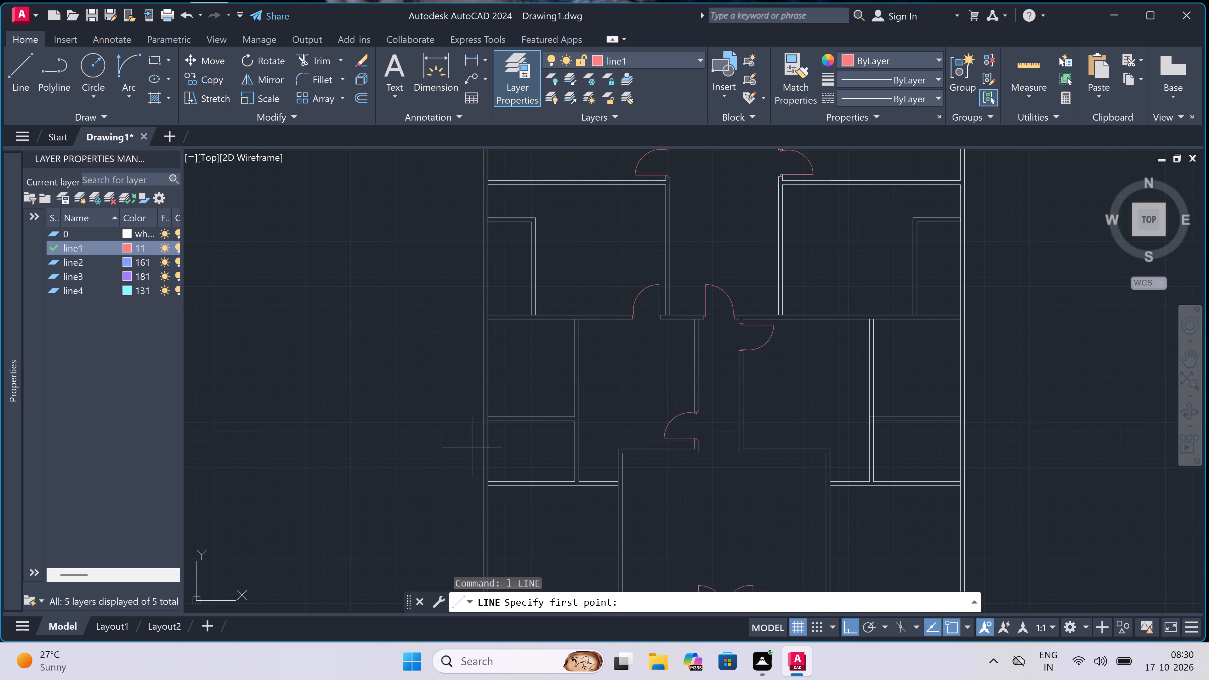
pyautogui.scroll(2, 632, 501)
pyautogui.scroll(2, 598, 464)
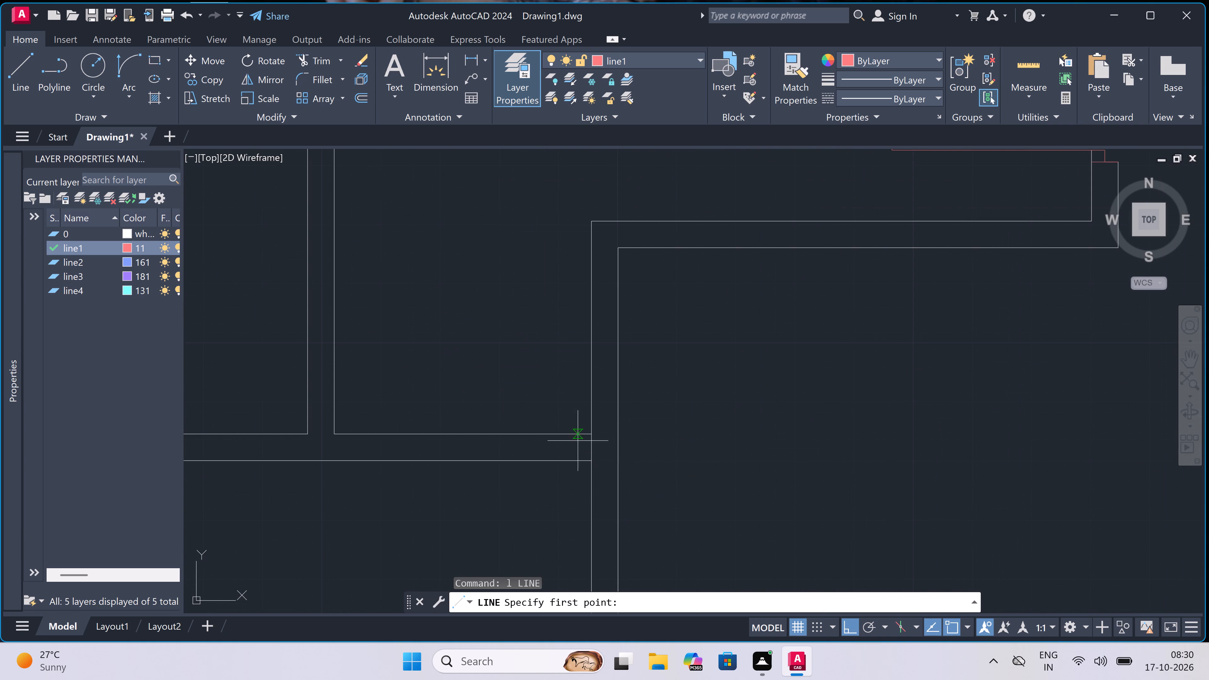
pyautogui.click(564, 434)
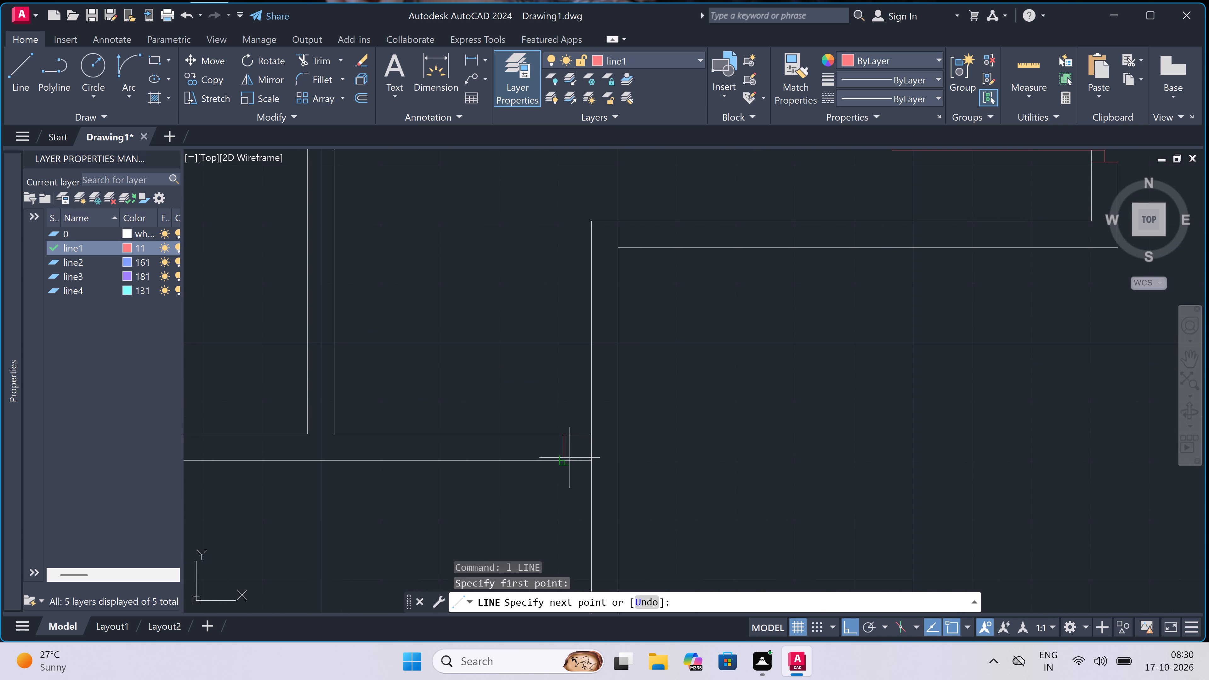
pyautogui.click(568, 459)
pyautogui.click(567, 451)
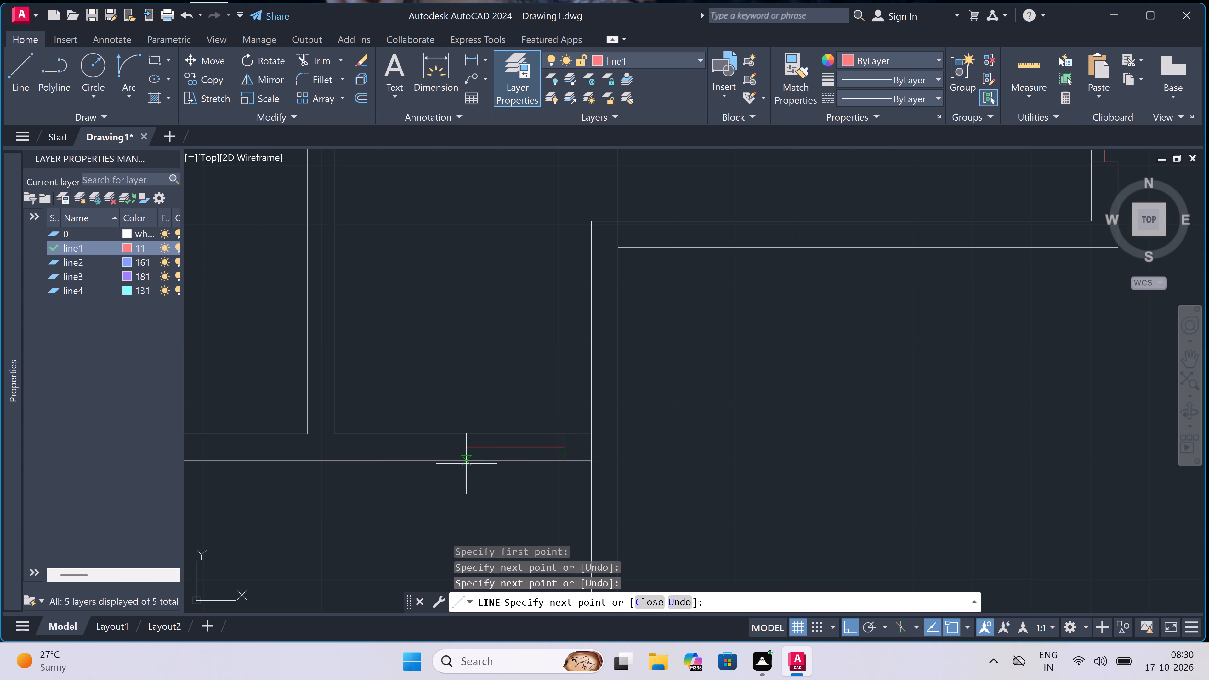
pyautogui.press('2')
pyautogui.write('"')
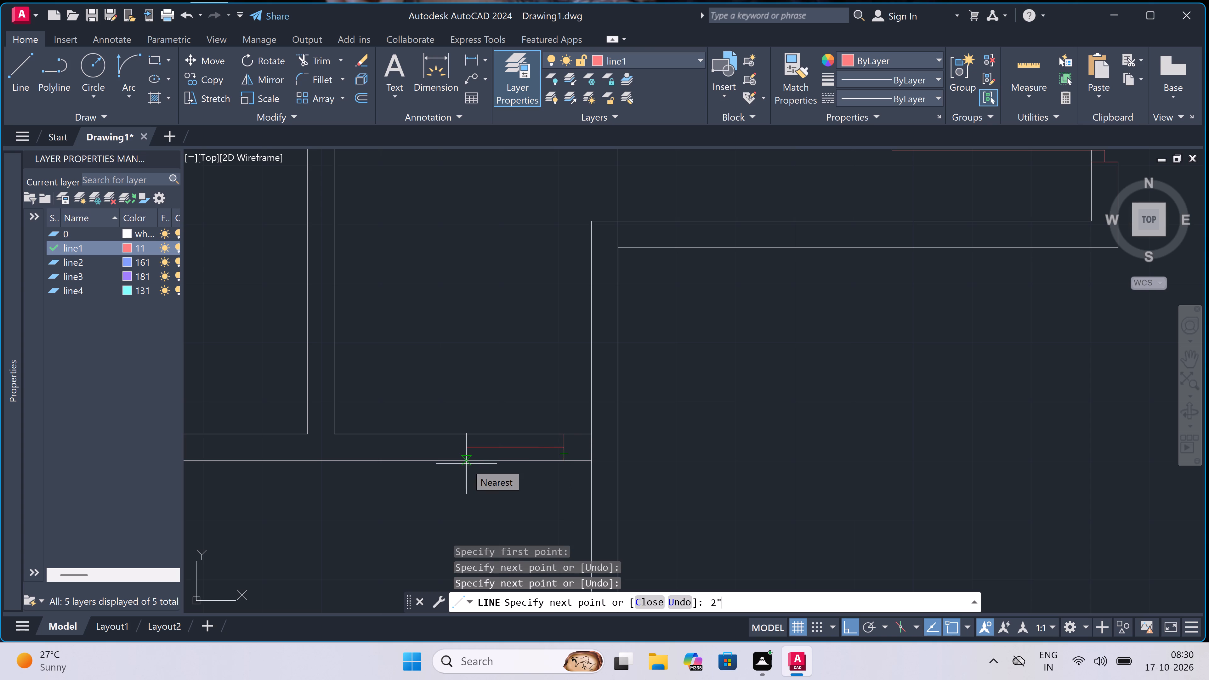
pyautogui.press('space')
pyautogui.scroll(-4, 526, 324)
pyautogui.scroll(2, 521, 369)
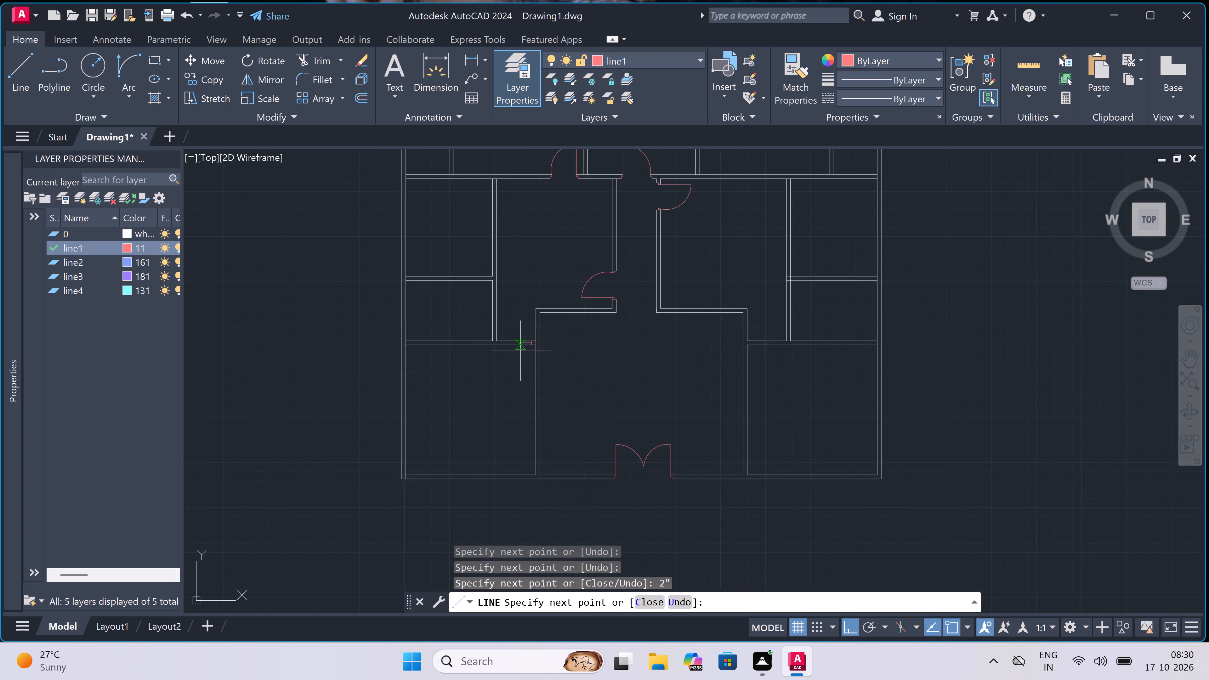
pyautogui.scroll(2, 521, 369)
pyautogui.write("3'")
pyautogui.press('space')
pyautogui.press('Escape')
# Draw a second jamb farther left across the same wall, with a 2" rightward stub from its midpoint.
pyautogui.press('space')
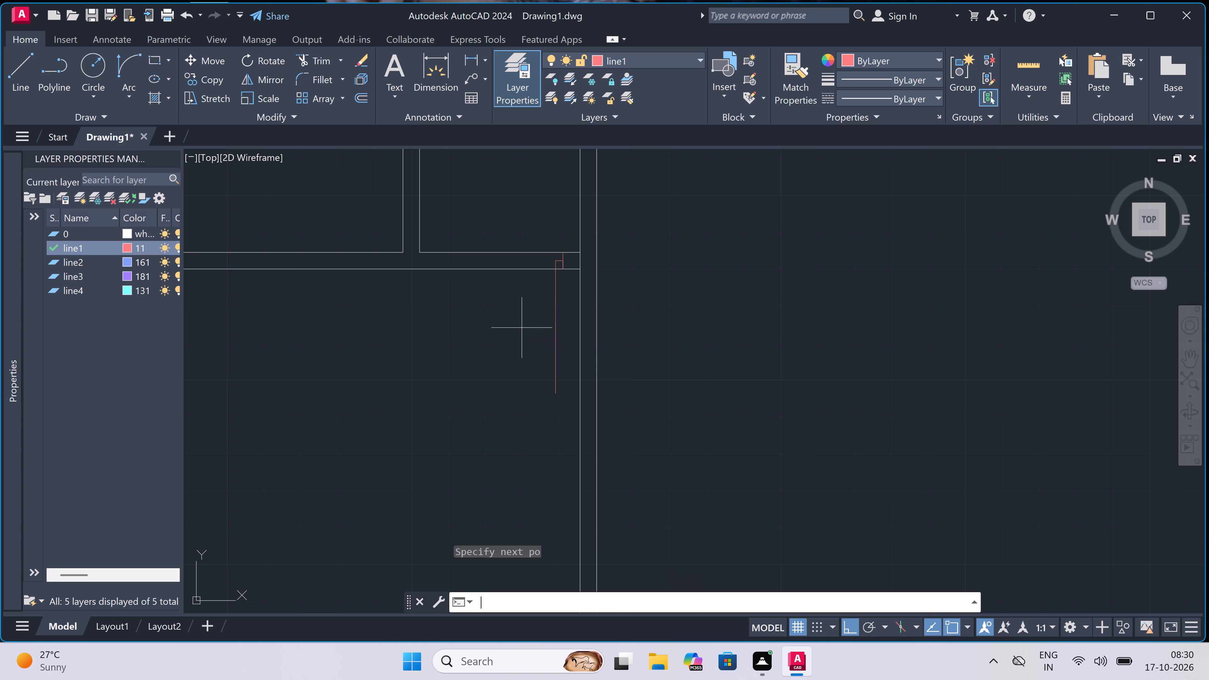
pyautogui.scroll(1, 466, 255)
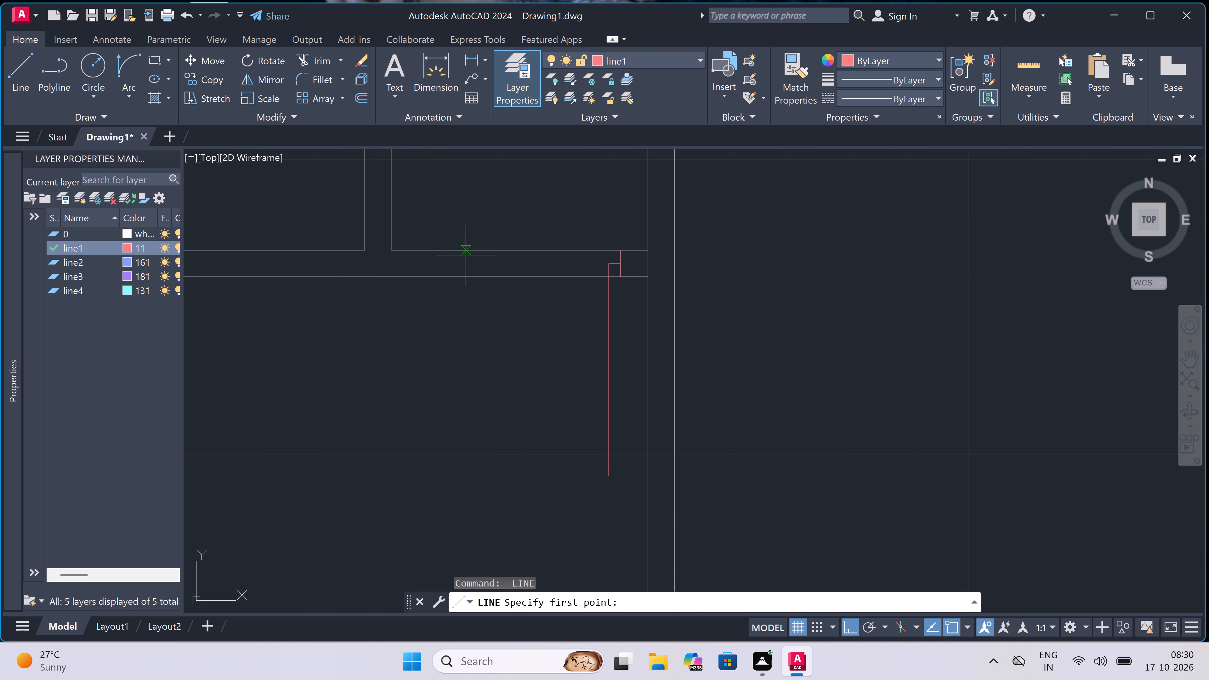
pyautogui.click(414, 252)
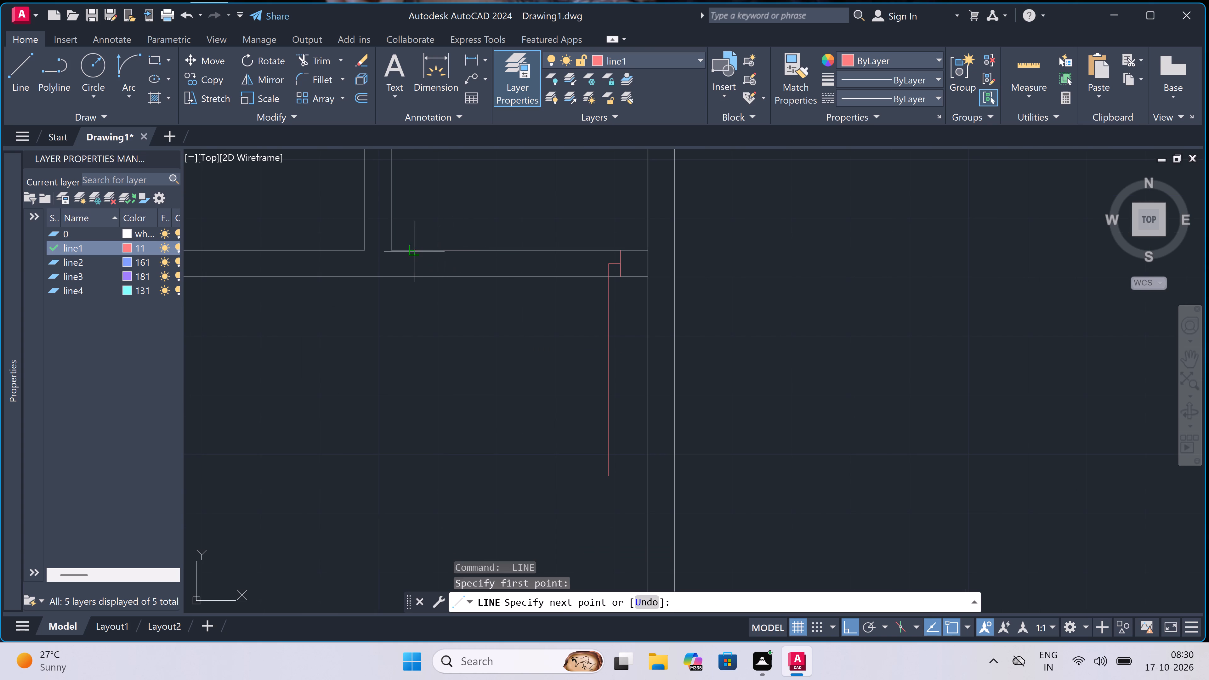
pyautogui.click(408, 279)
pyautogui.click(408, 266)
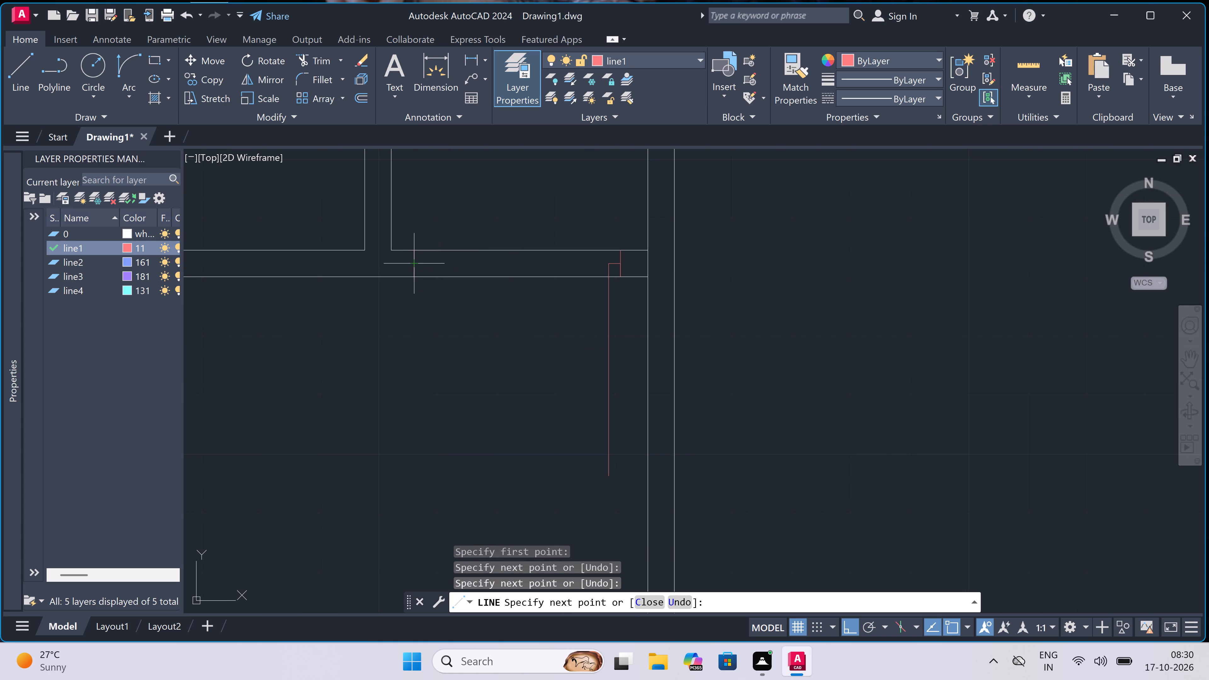
pyautogui.press('2')
pyautogui.write('"')
pyautogui.press('space')
pyautogui.press('Escape')
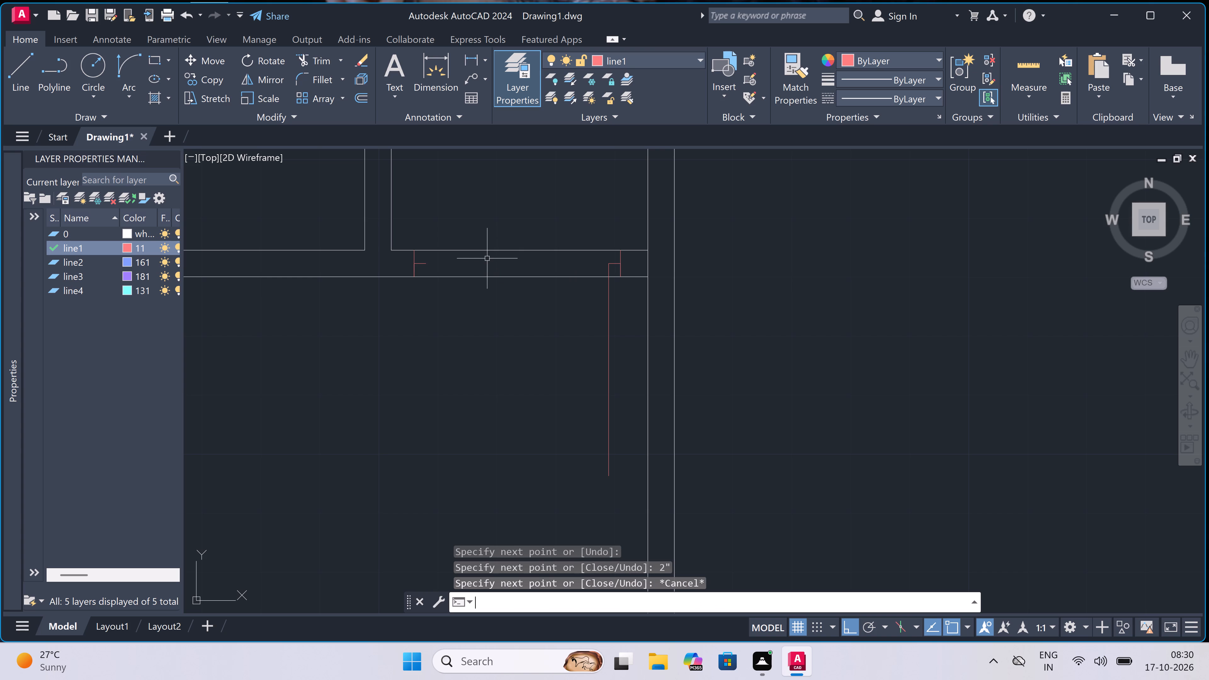
# Draw the door's swing arc from the lower end of the 3' leaf to the end of the left jamb's stub.
pyautogui.moveTo(129, 62); pyautogui.dragTo(133, 62)
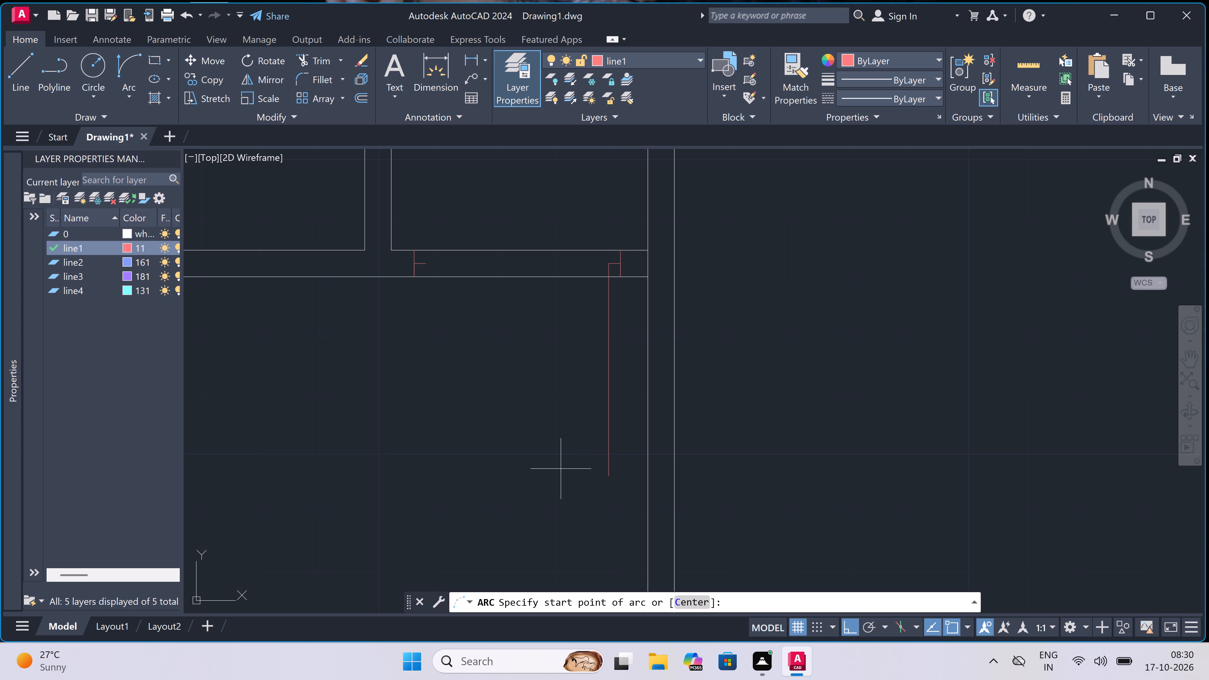
pyautogui.moveTo(611, 474); pyautogui.dragTo(608, 473)
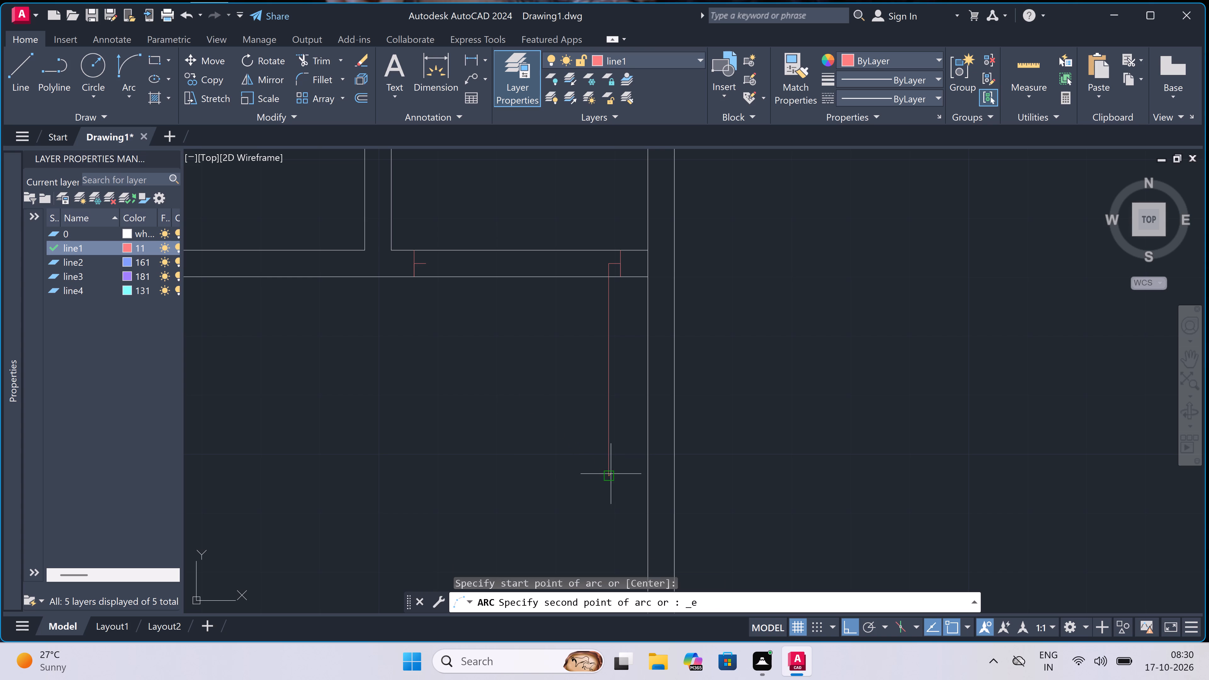
pyautogui.click(429, 263)
pyautogui.click(382, 369)
# Trim both wall lines between the two jambs to open the bottom left room's doorway.
pyautogui.write('tr')
pyautogui.press('space')
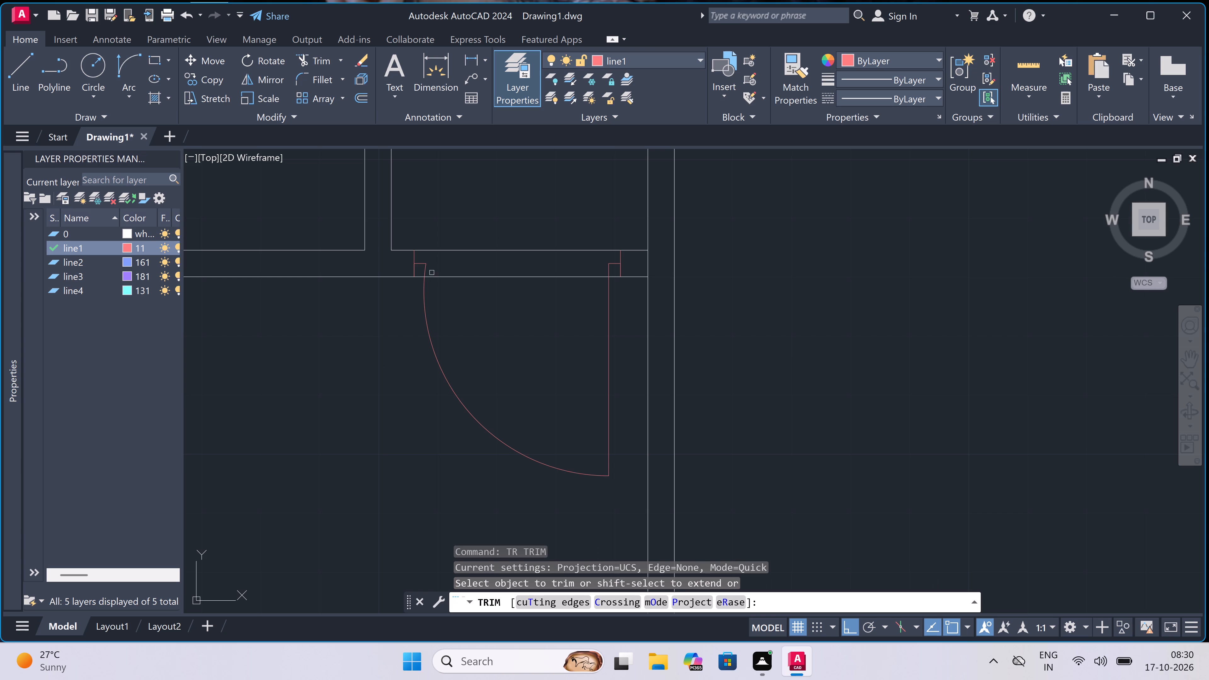
pyautogui.click(508, 207)
pyautogui.click(518, 396)
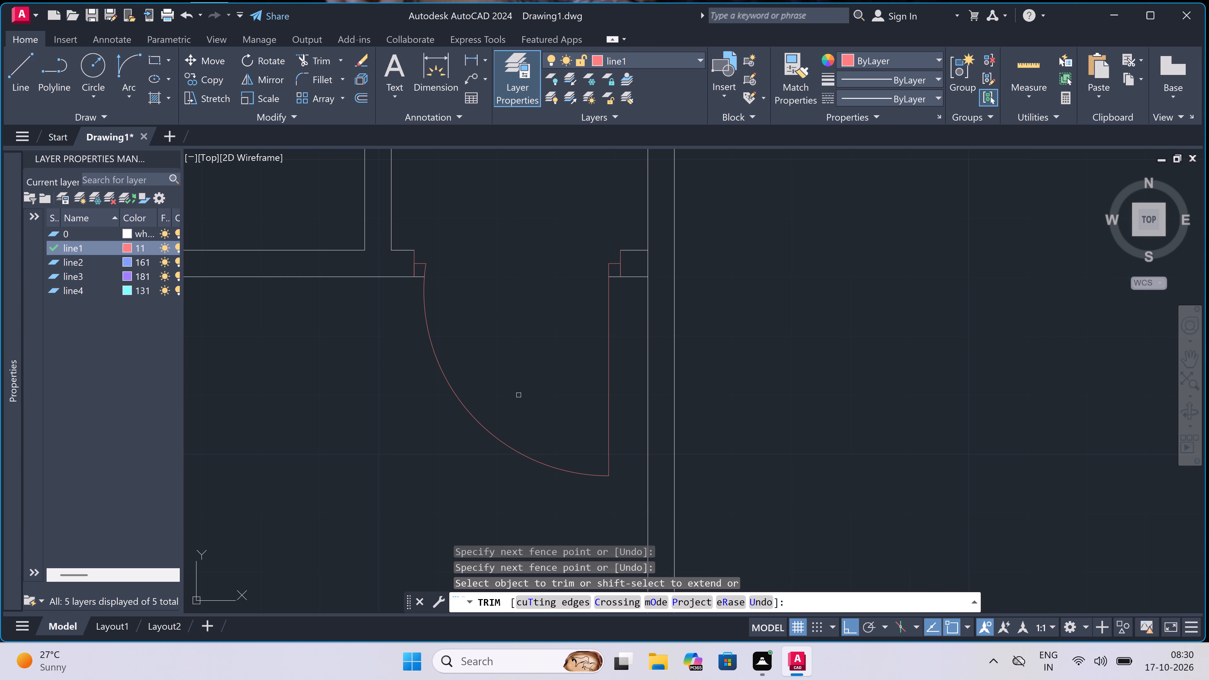
pyautogui.press('Escape')
# Draw a jamb near the left end of the bottom right room's upper wall, with a 2" rightward midpoint stub and 3' downward leaf.
pyautogui.write('l')
pyautogui.press('space')
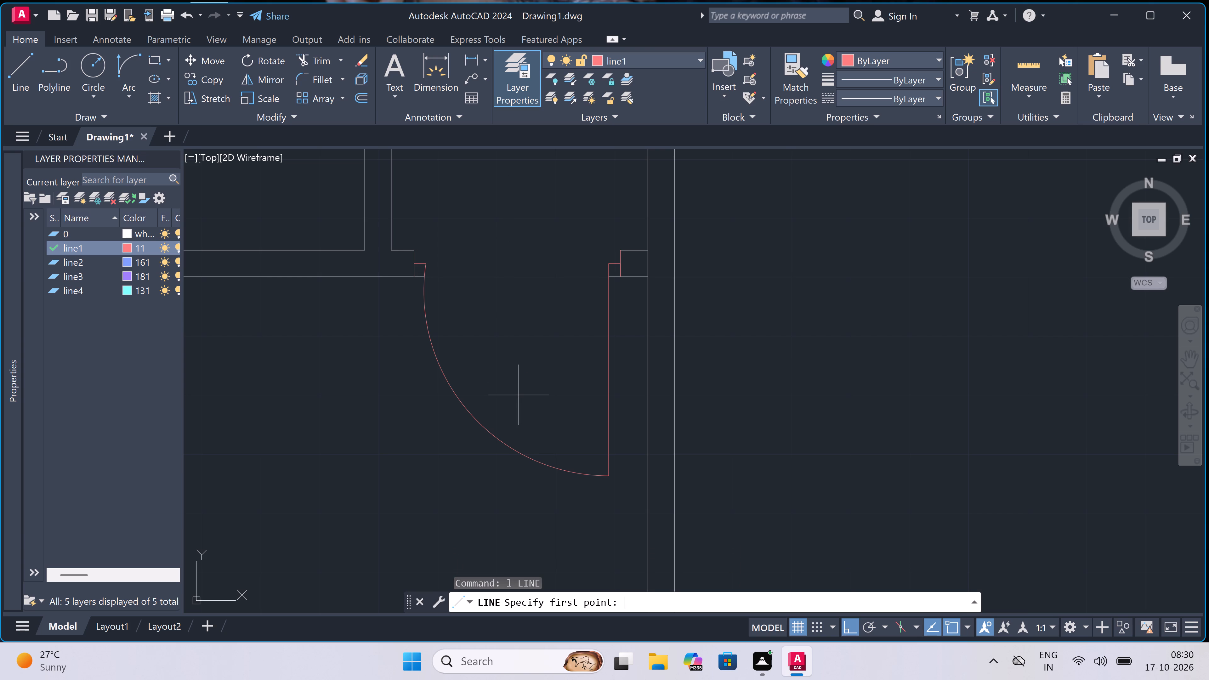
pyautogui.scroll(-6, 521, 404)
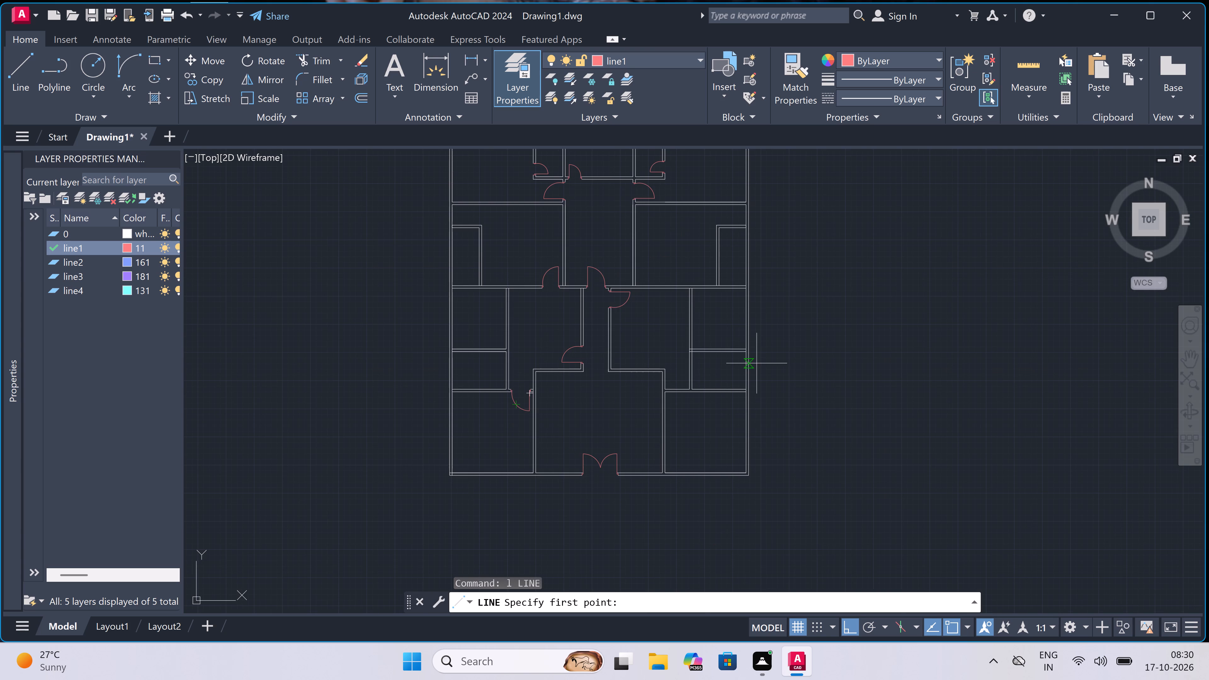
pyautogui.scroll(3, 687, 374)
pyautogui.scroll(2, 631, 432)
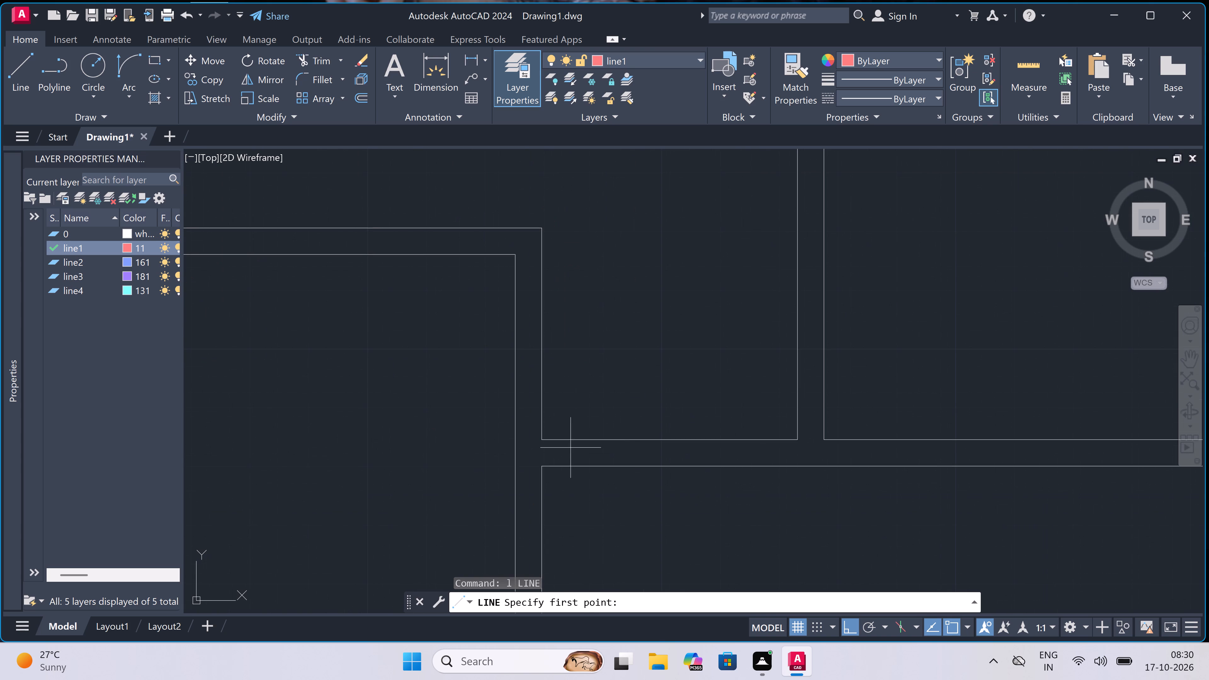
pyautogui.click(559, 441)
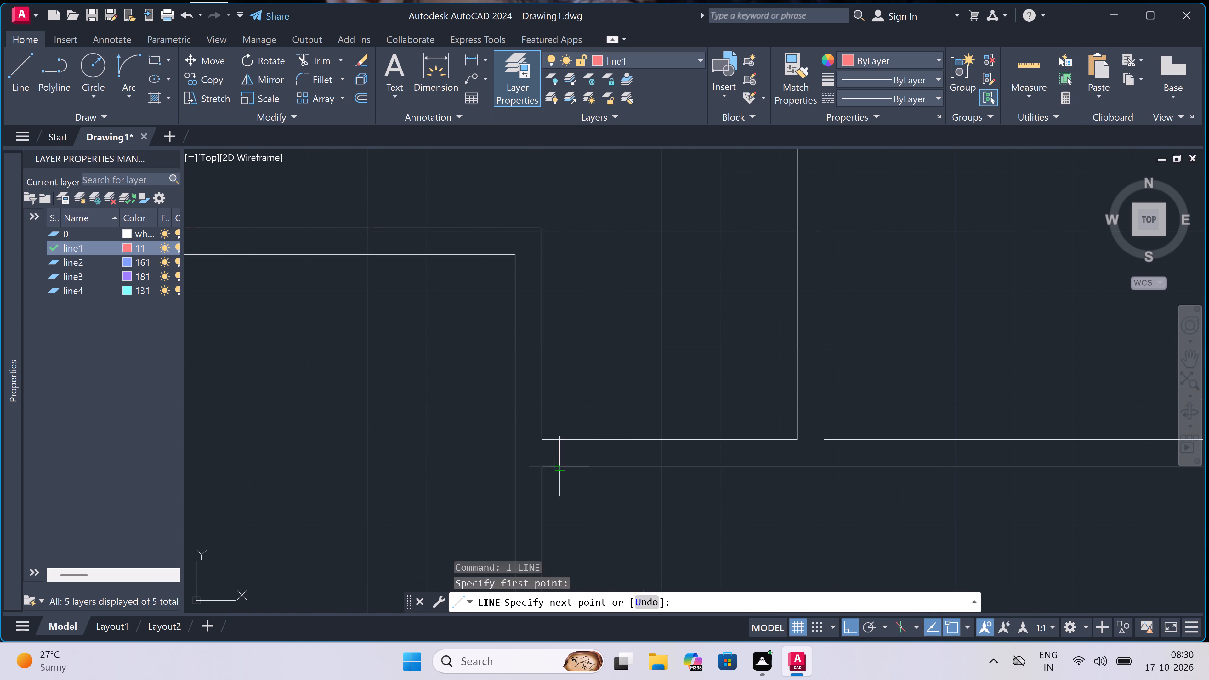
pyautogui.click(556, 467)
pyautogui.moveTo(560, 448); pyautogui.dragTo(563, 447)
pyautogui.write('2"')
pyautogui.press('space')
pyautogui.scroll(-5, 676, 443)
pyautogui.scroll(2, 678, 489)
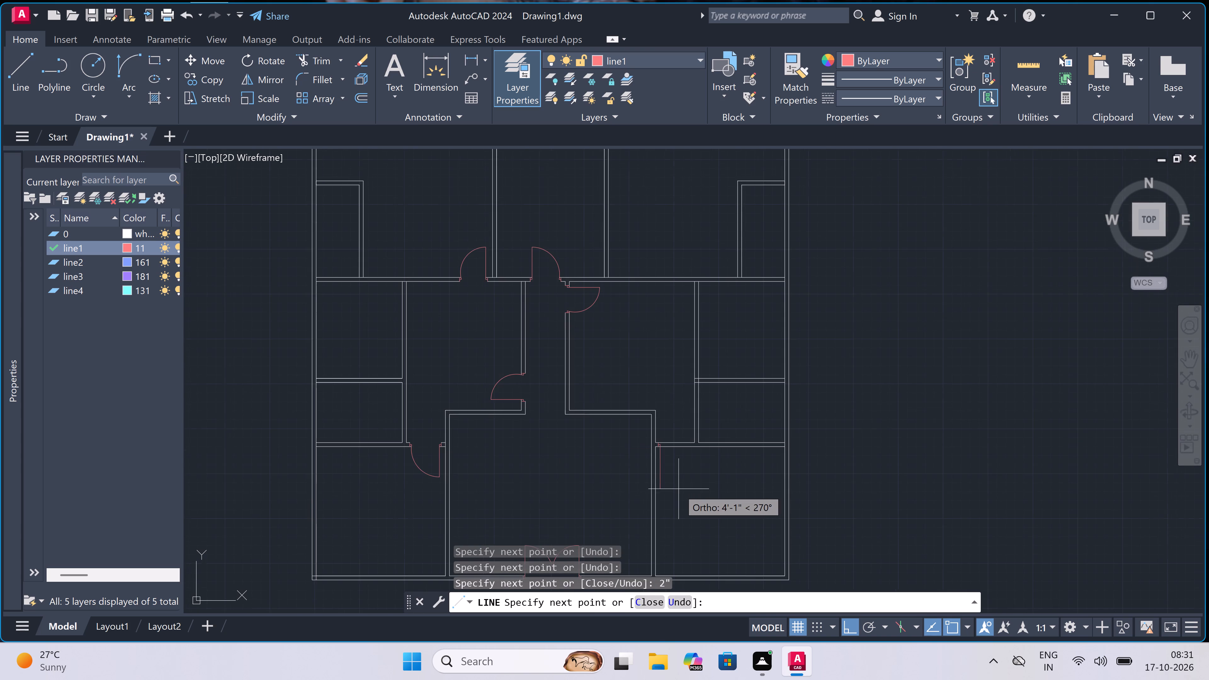
pyautogui.write("3'")
pyautogui.press('space')
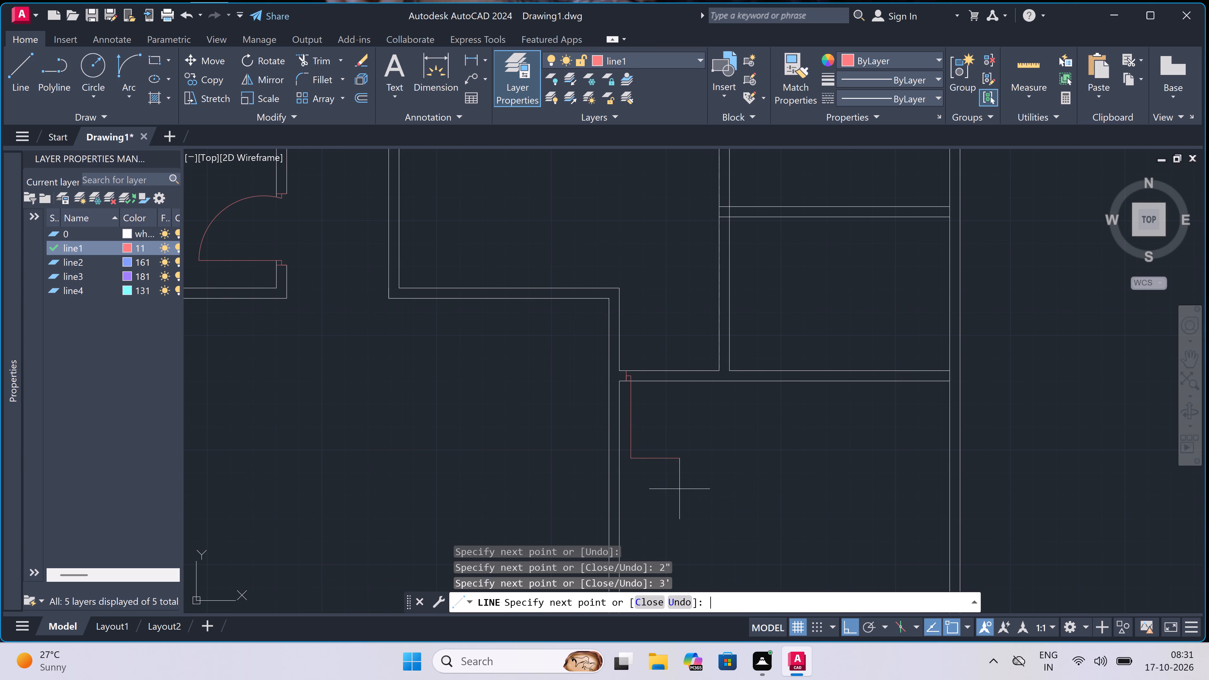
pyautogui.press('Escape')
# Draw a second jamb farther right across the same wall, with a 2" leftward stub from its midpoint.
pyautogui.press('space')
pyautogui.scroll(2, 700, 372)
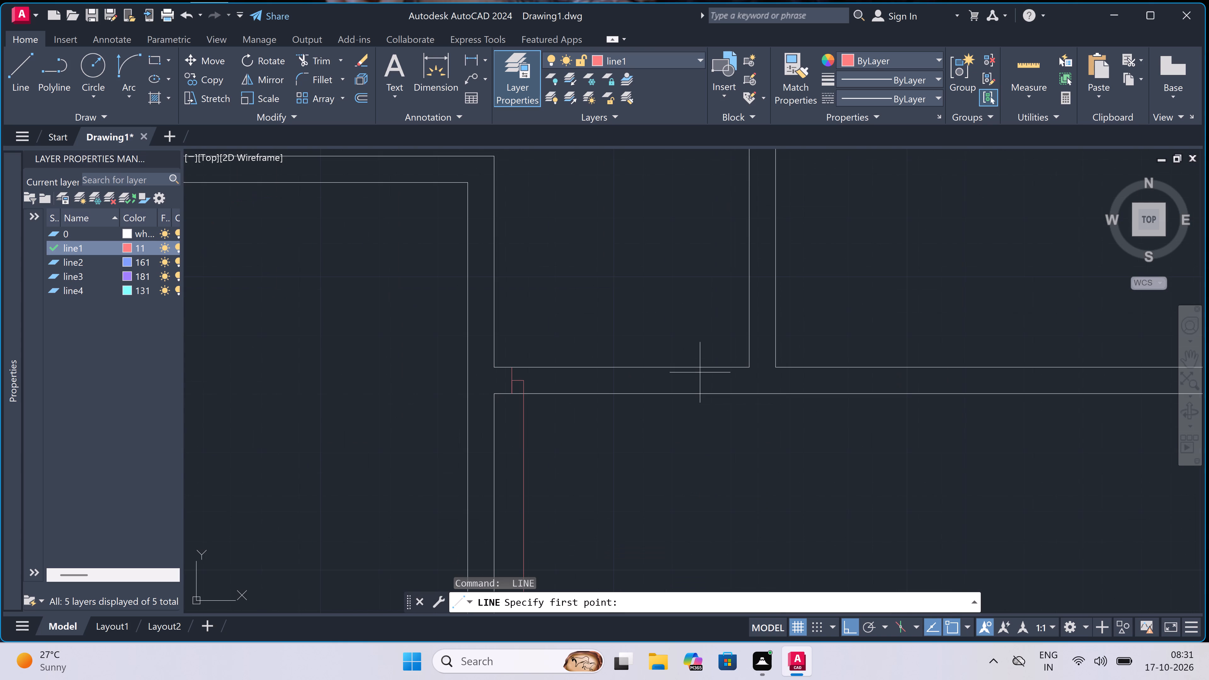
pyautogui.click(704, 370)
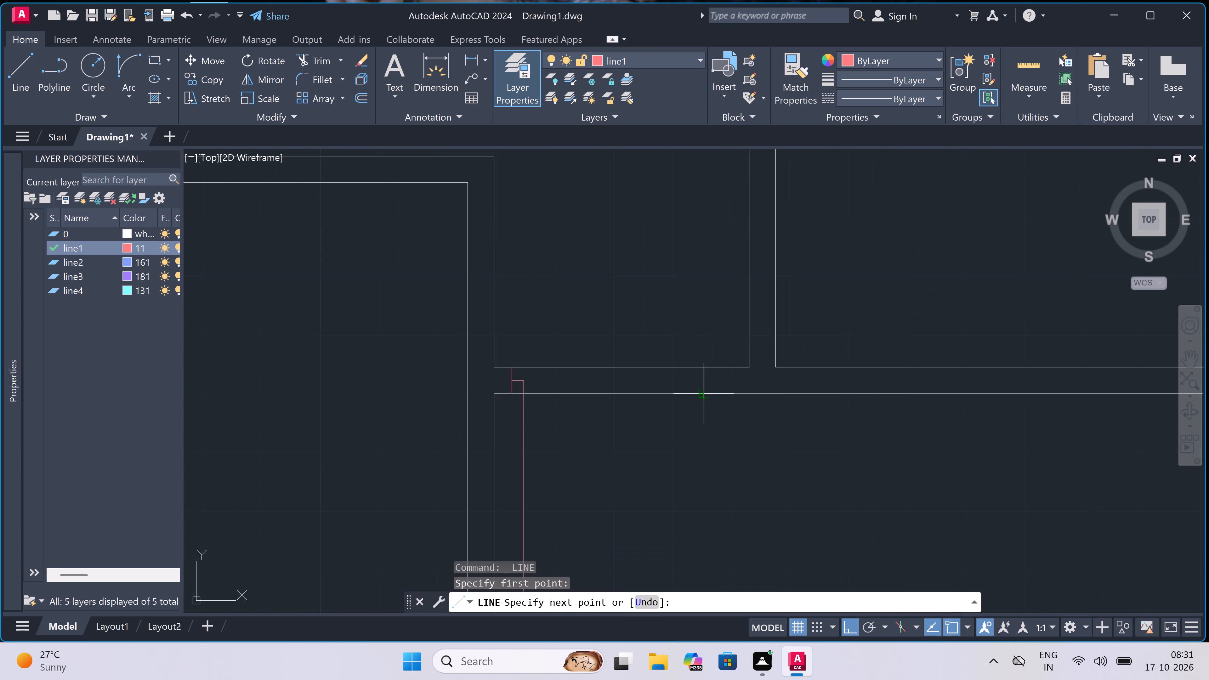
pyautogui.doubleClick(705, 390)
pyautogui.moveTo(705, 379); pyautogui.dragTo(698, 384)
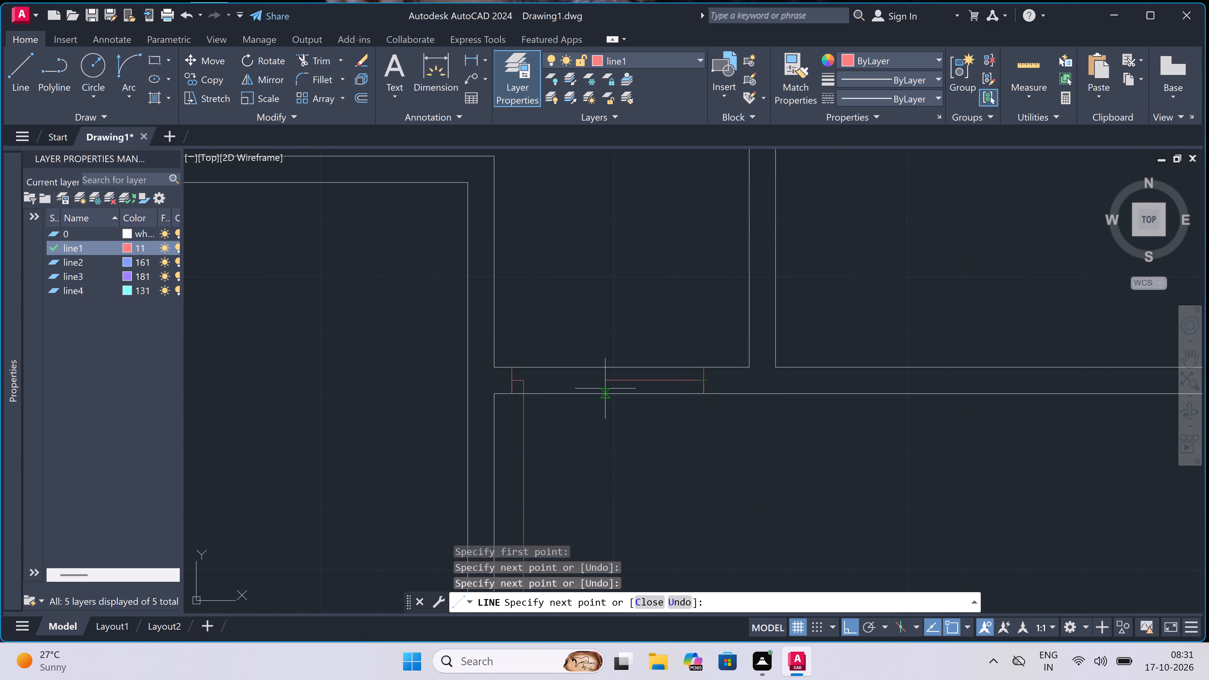
pyautogui.write('2"')
pyautogui.press('space')
pyautogui.press('Escape')
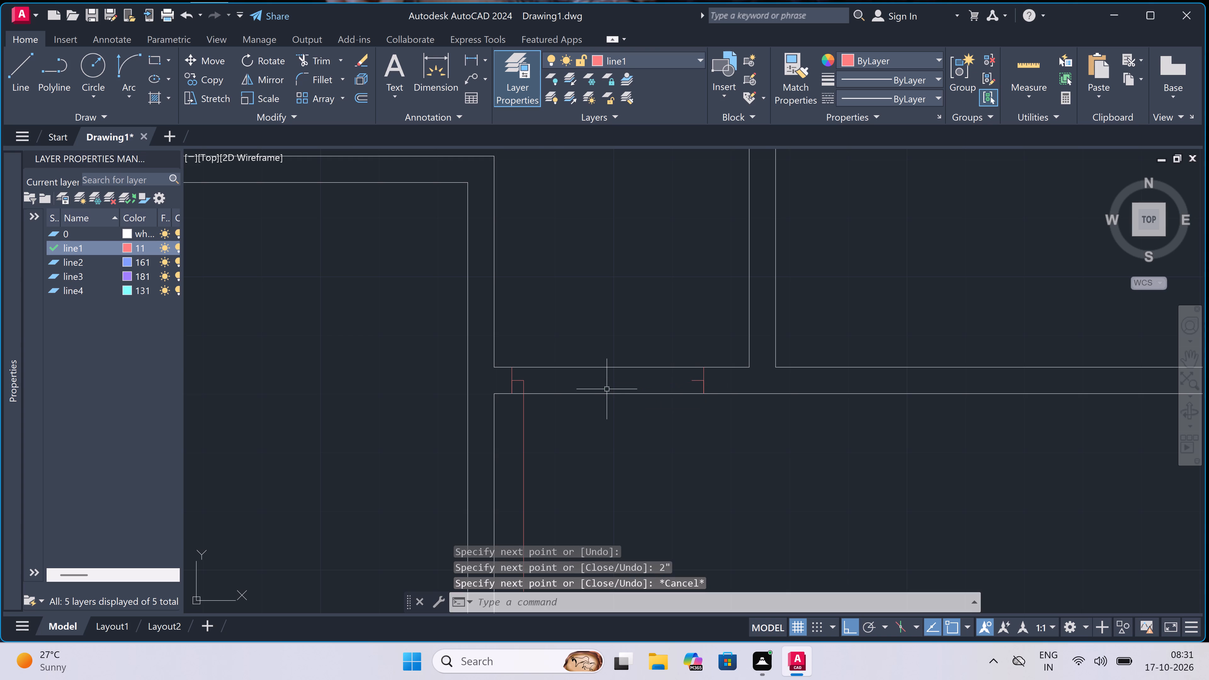
# Draw the door's swing arc from the lower end of the 3' leaf to the end of the right jamb's stub.
pyautogui.scroll(-3, 571, 303)
pyautogui.scroll(1, 571, 303)
pyautogui.click(129, 63)
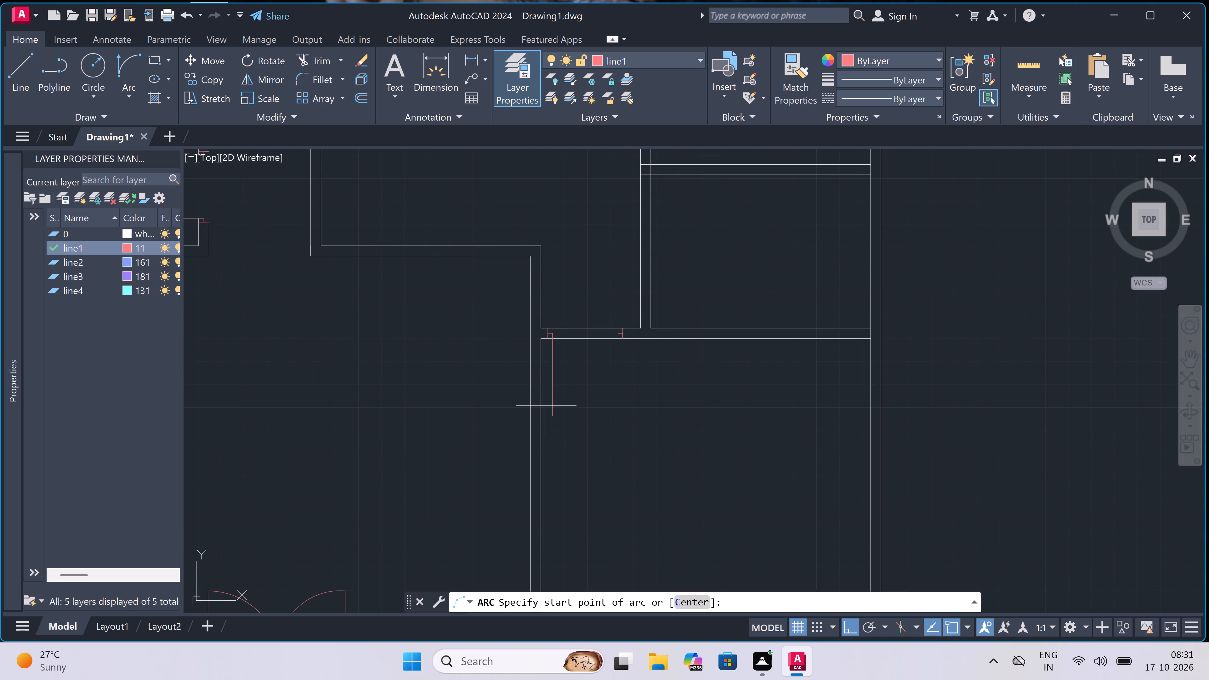
pyautogui.scroll(2, 548, 378)
pyautogui.click(560, 477)
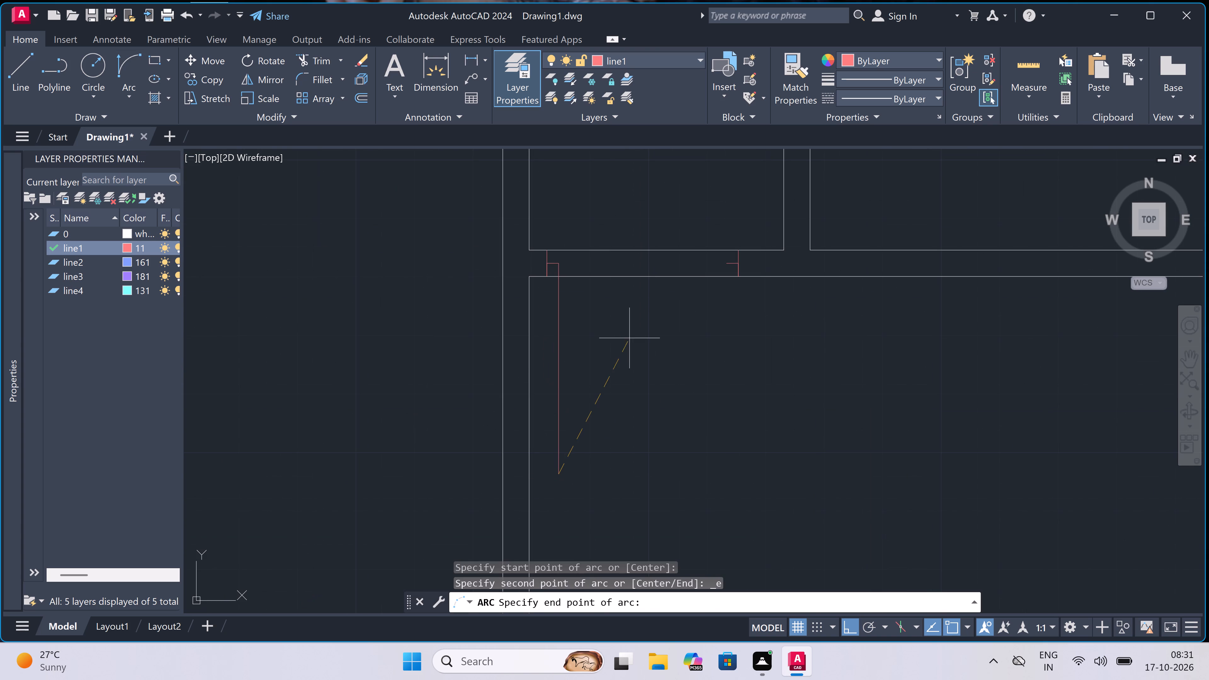
pyautogui.doubleClick(725, 262)
pyautogui.doubleClick(800, 348)
# Trim both wall lines between the two jambs to open the bottom right room's doorway.
pyautogui.press('t')
pyautogui.press('r')
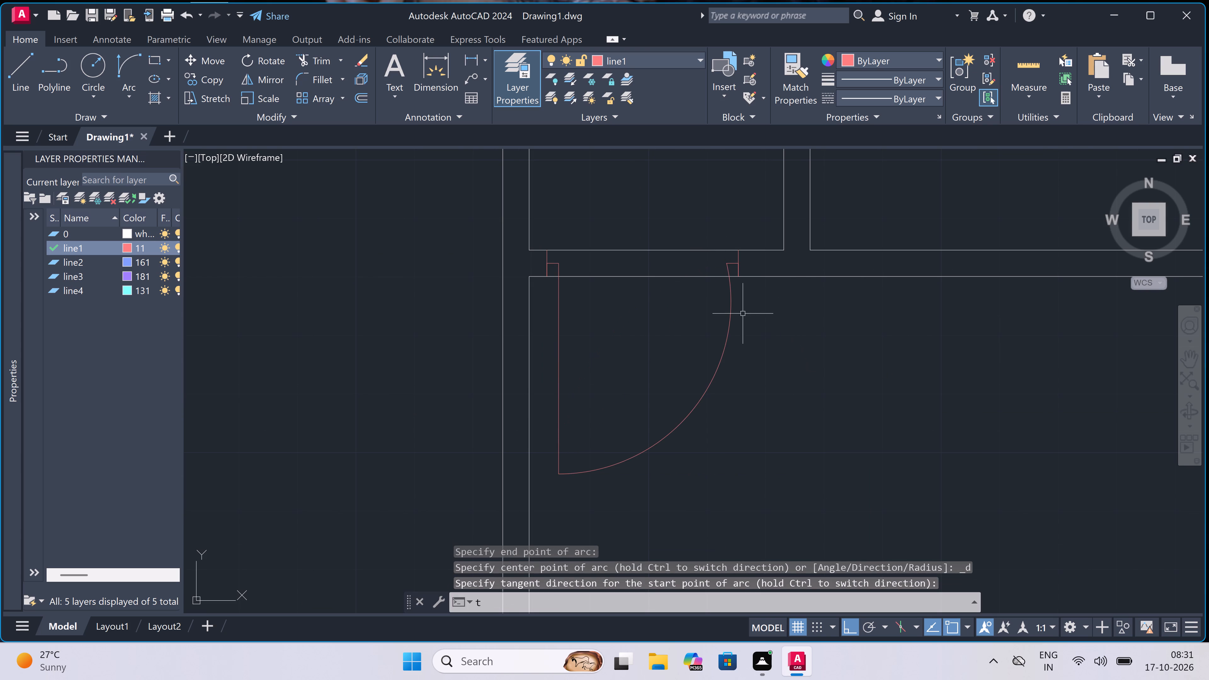
pyautogui.press('space')
pyautogui.click(645, 215)
pyautogui.click(641, 373)
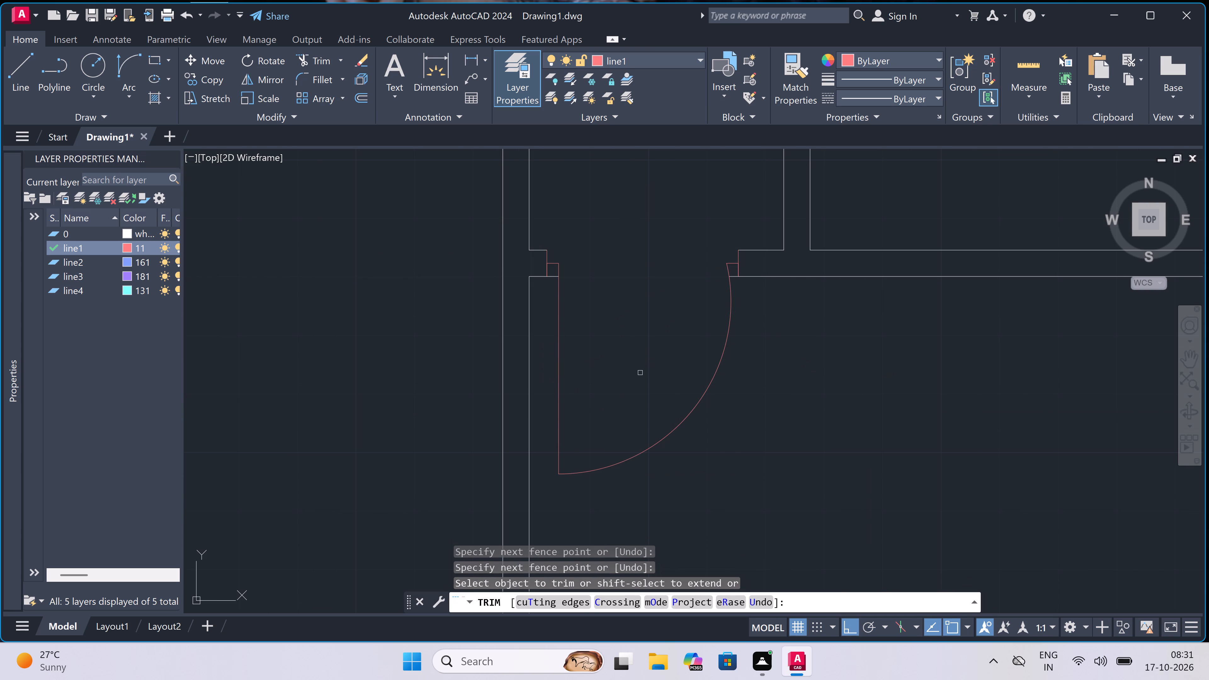
pyautogui.press('Escape')
# Trim the overlapping wall lines at both ends of the partition above the small room that adjoins the bottom right room.
pyautogui.scroll(-5, 564, 382)
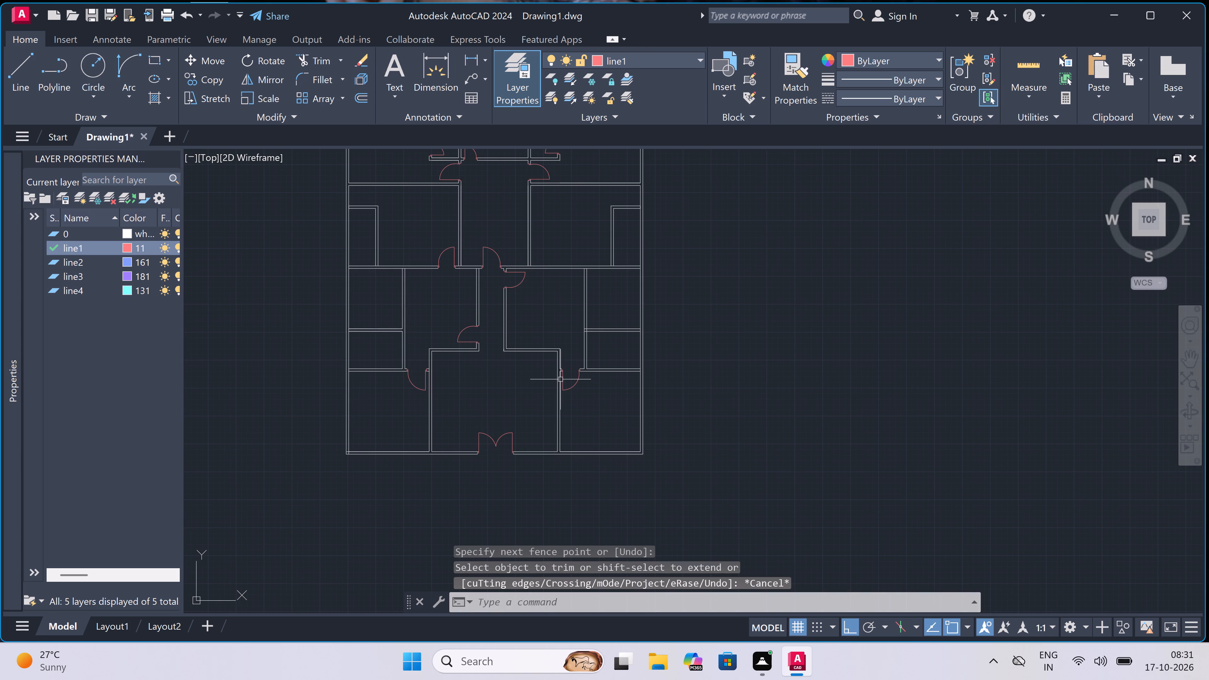
pyautogui.scroll(-3, 560, 379)
pyautogui.scroll(4, 576, 373)
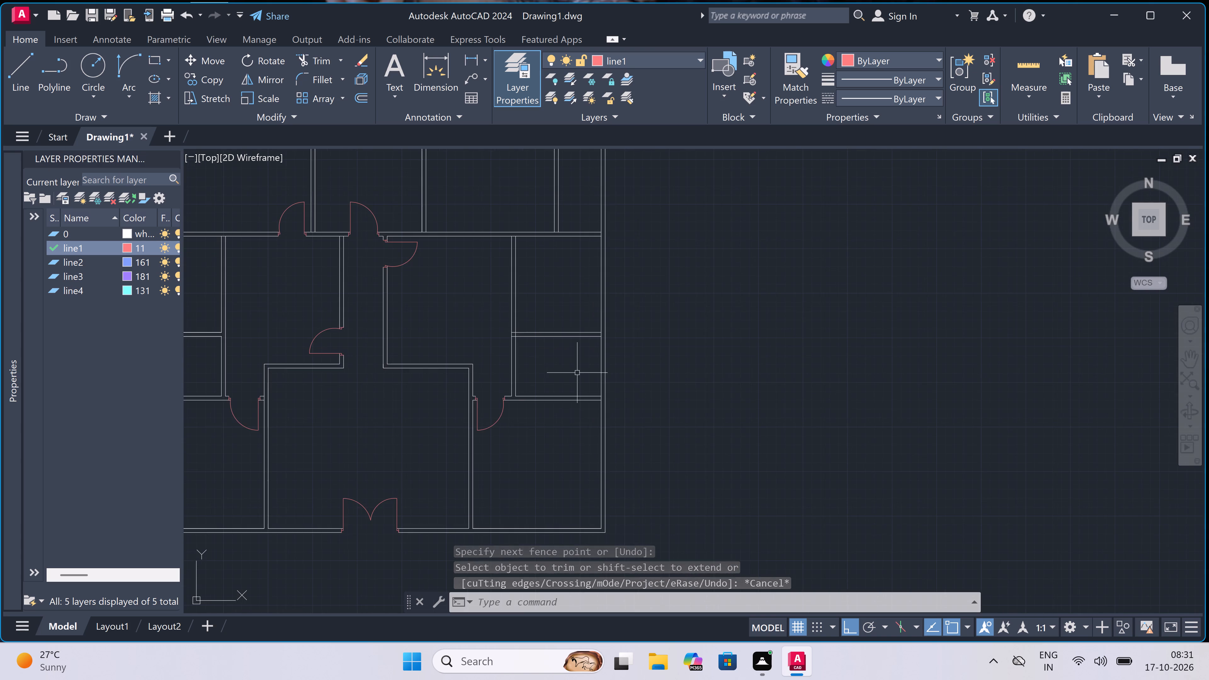
pyautogui.scroll(3, 507, 390)
pyautogui.scroll(-2, 514, 389)
pyautogui.press('space')
pyautogui.scroll(2, 520, 287)
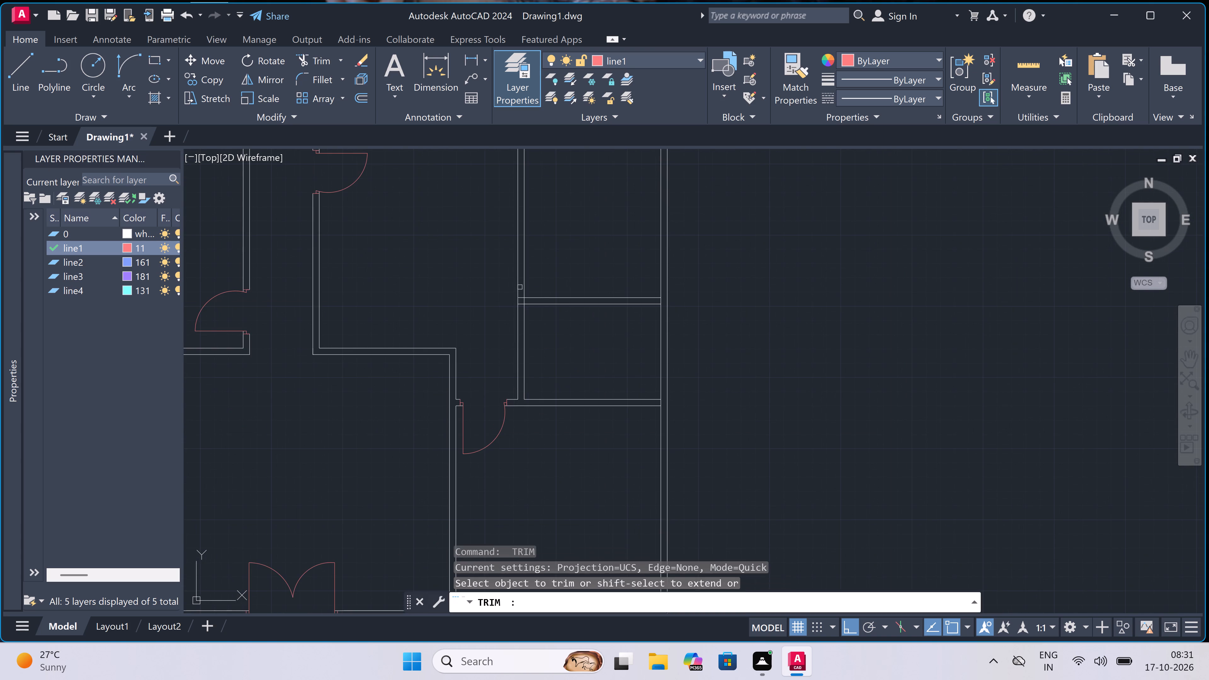
pyautogui.scroll(1, 520, 287)
pyautogui.click(521, 287)
pyautogui.click(522, 355)
pyautogui.click(530, 317)
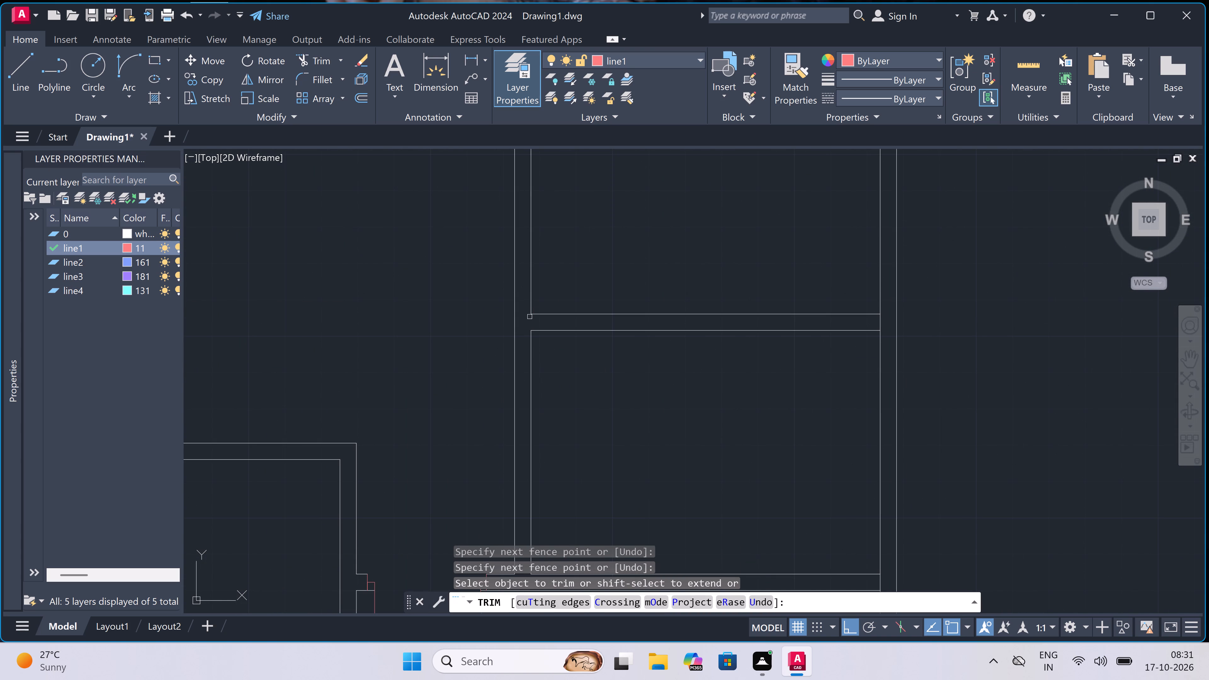
pyautogui.scroll(2, 883, 310)
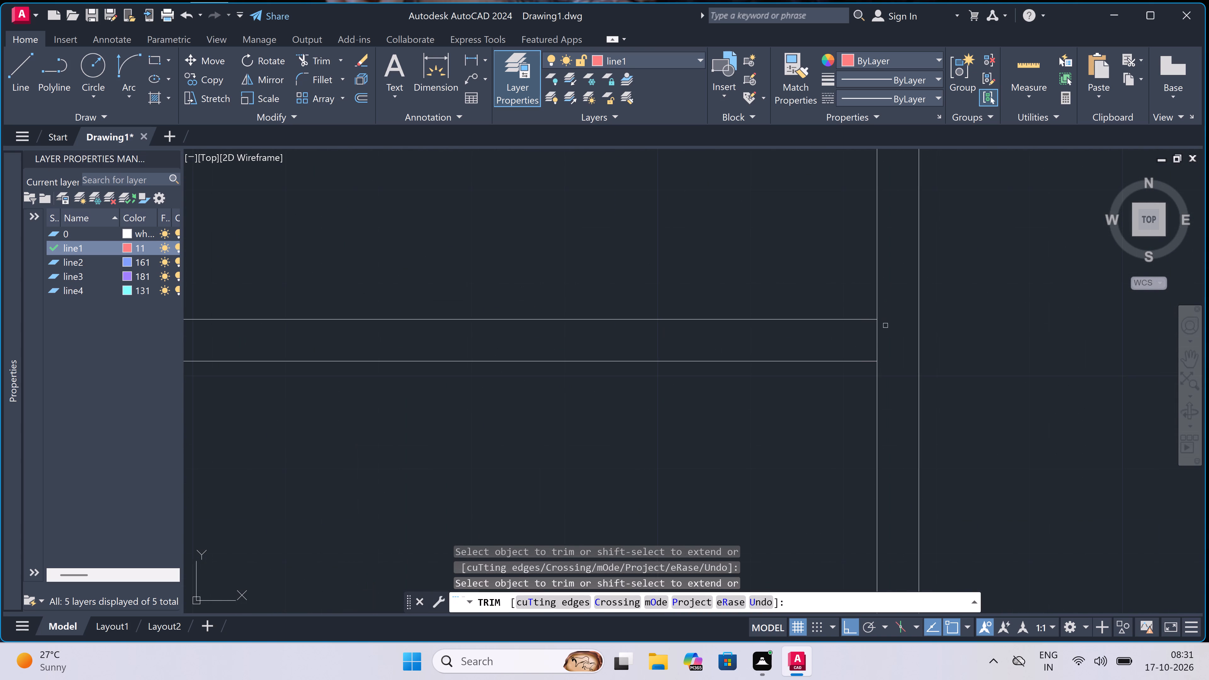
pyautogui.click(885, 334)
pyautogui.click(861, 342)
pyautogui.scroll(-4, 741, 341)
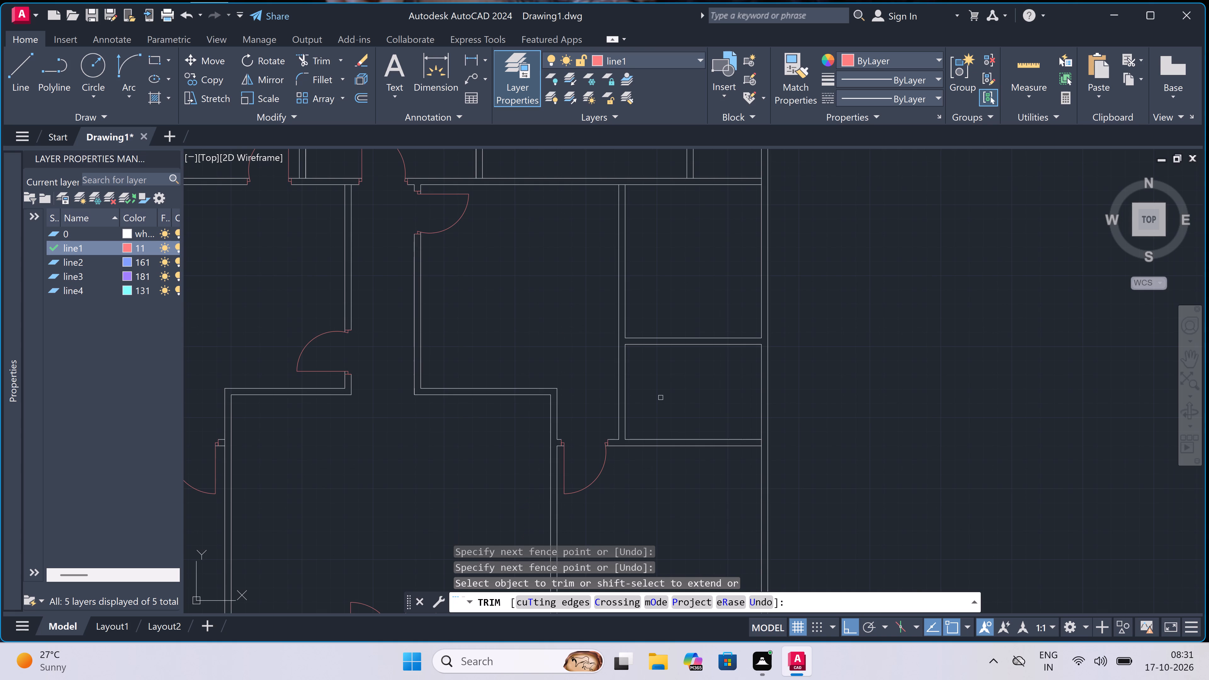
pyautogui.press('Escape')
# Draw a jamb near the left end of that small room's lower wall, with a 2" rightward midpoint stub and 2' upward leaf.
pyautogui.scroll(3, 640, 438)
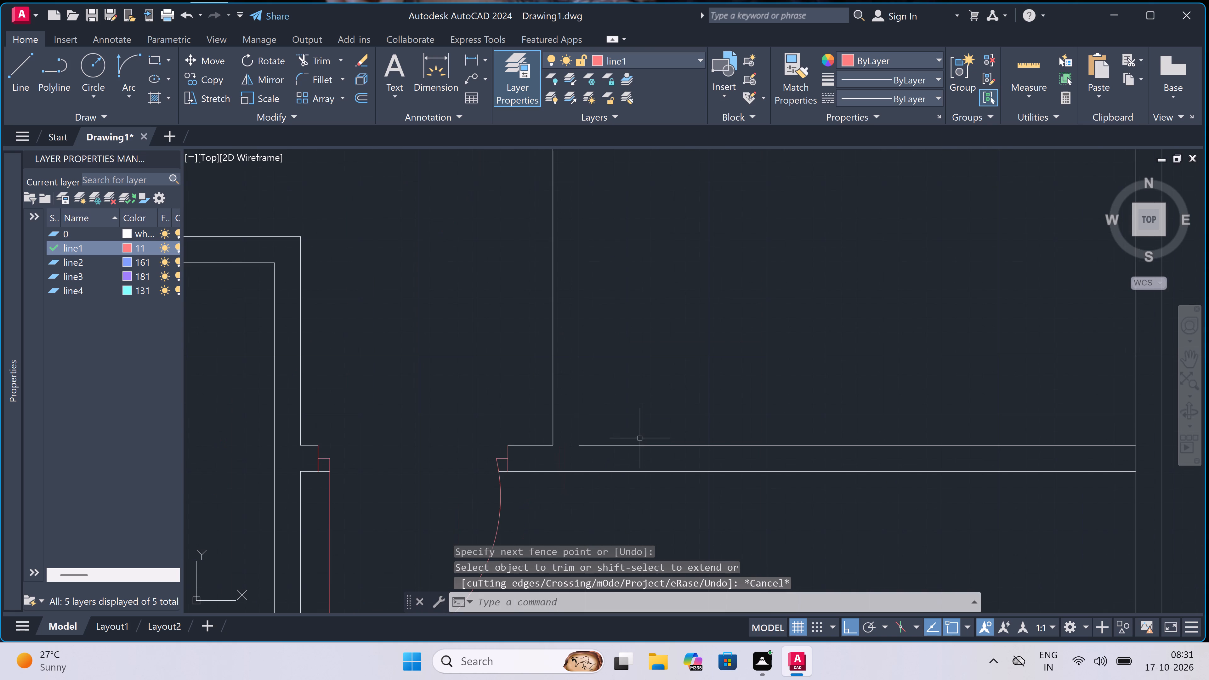
pyautogui.press('l')
pyautogui.press('space')
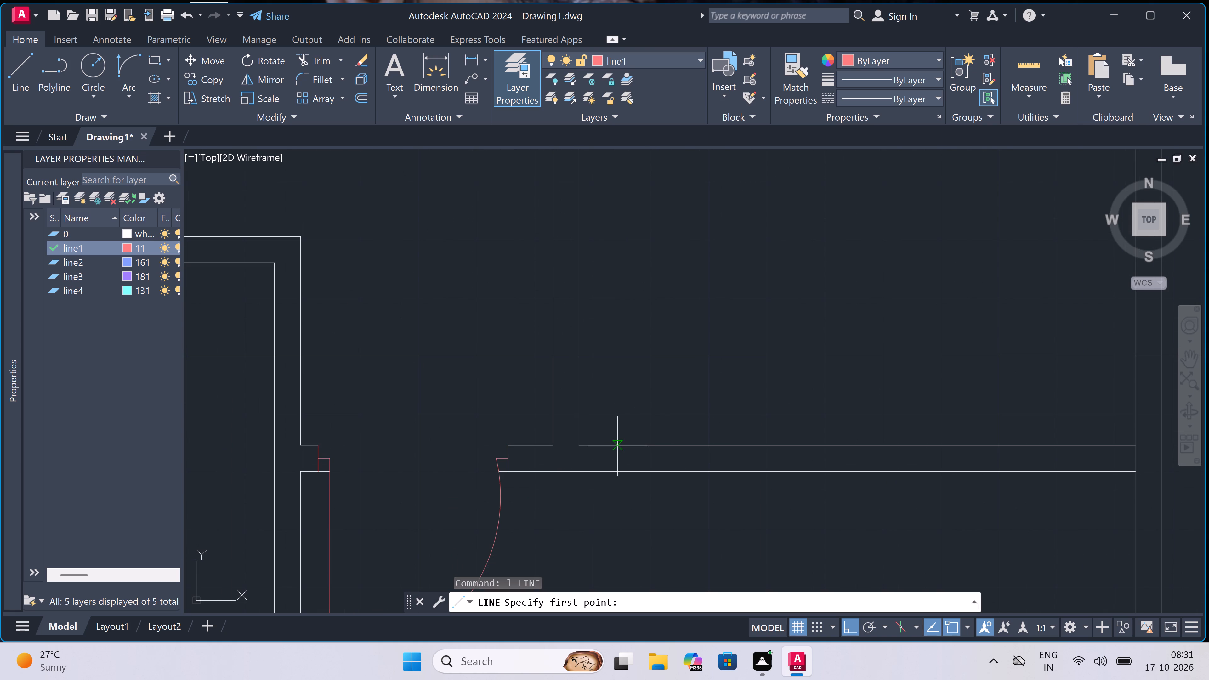
pyautogui.click(603, 445)
pyautogui.click(604, 468)
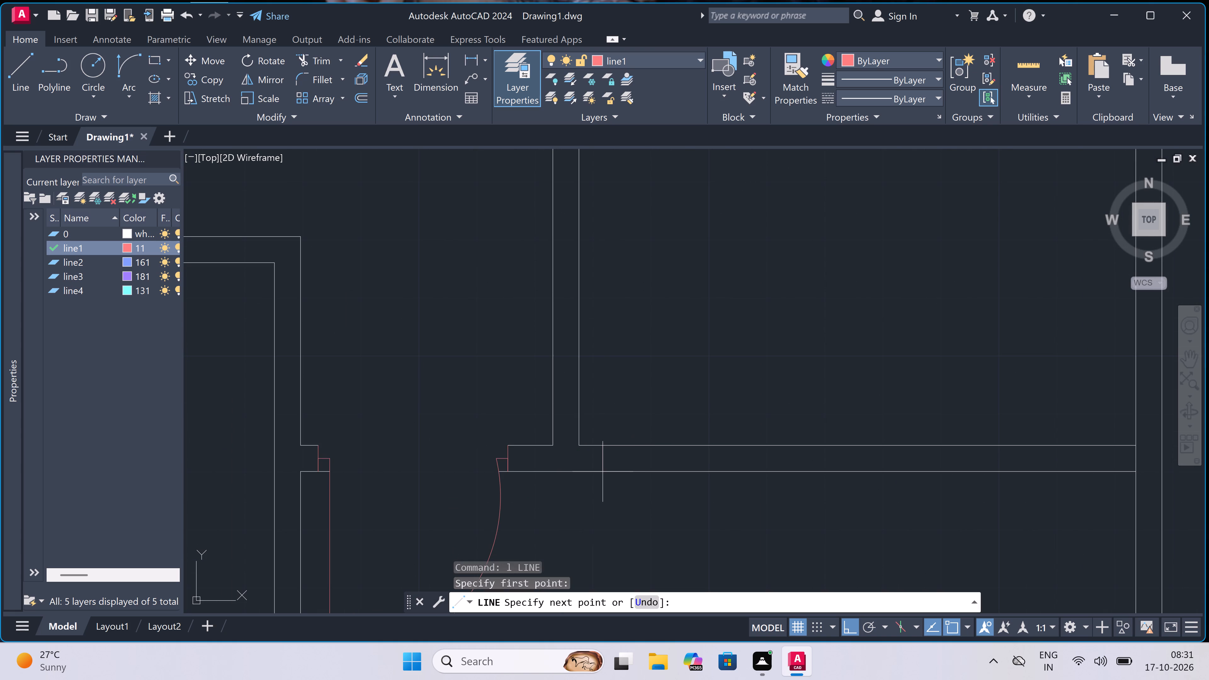
pyautogui.click(607, 456)
pyautogui.write('2"')
pyautogui.press('space')
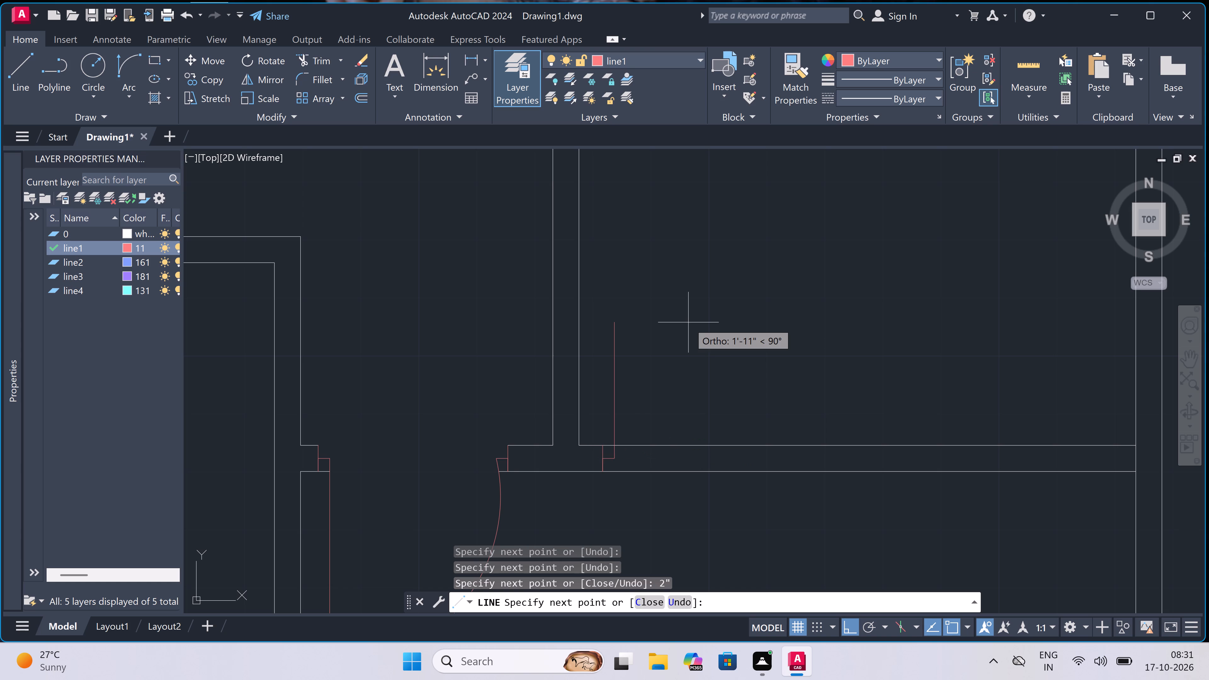
pyautogui.write("2'")
pyautogui.press('space')
pyautogui.press('Escape')
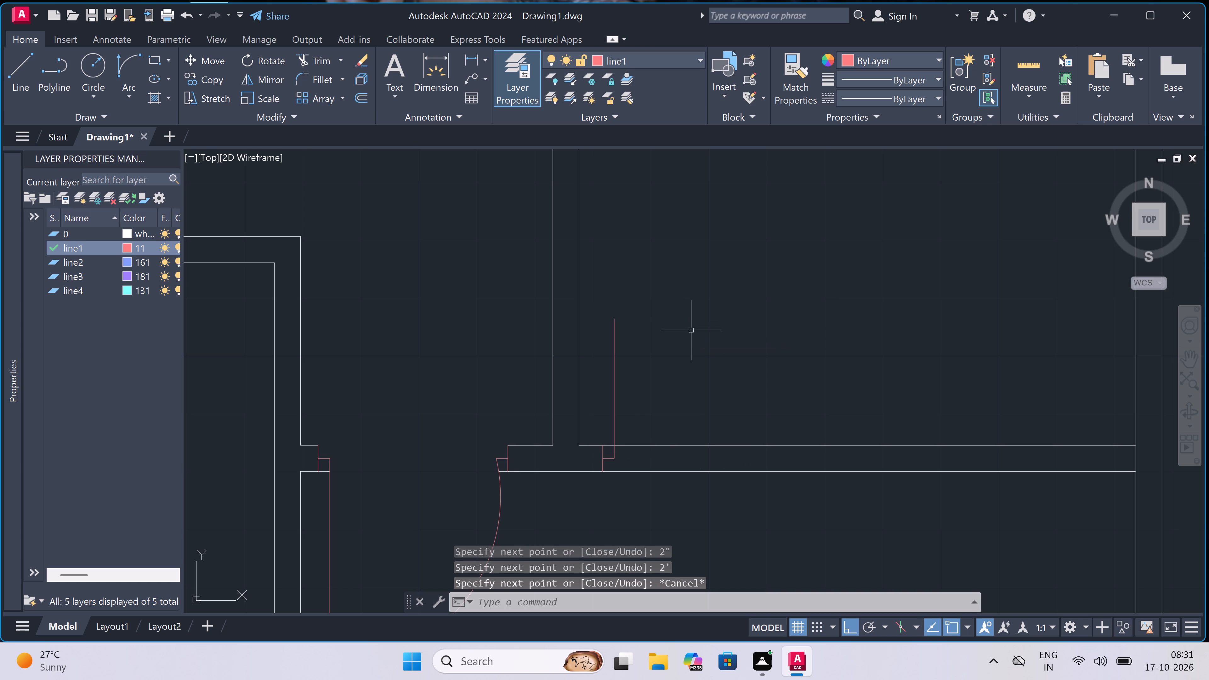
# Draw a second jamb farther right across the small room's lower wall, with a 2" leftward stub from its midpoint.
pyautogui.press('space')
pyautogui.click(741, 444)
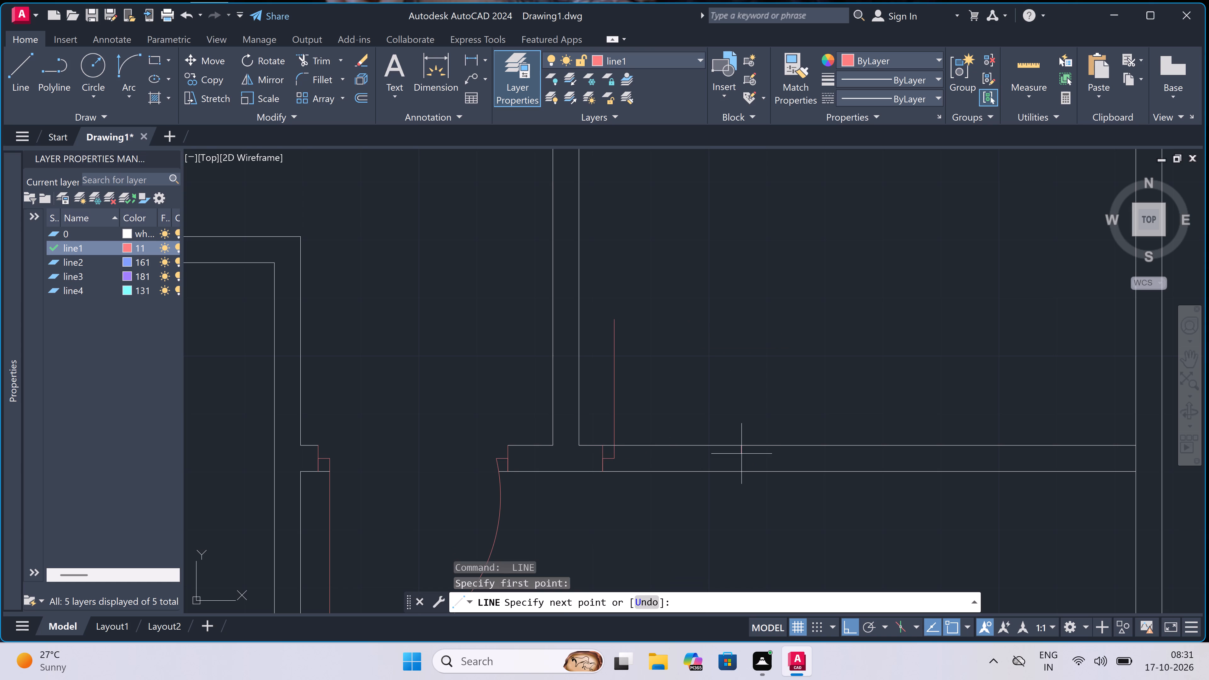
pyautogui.click(740, 473)
pyautogui.click(741, 454)
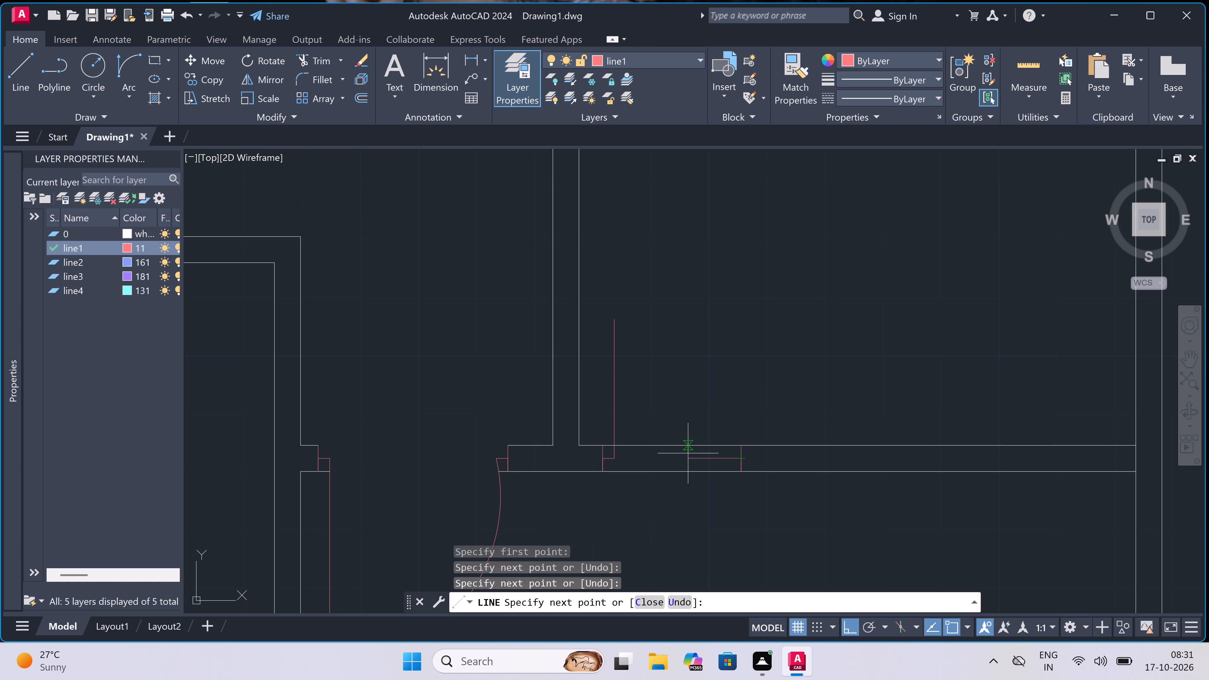
pyautogui.write('2"')
pyautogui.press('space')
pyautogui.press('Escape')
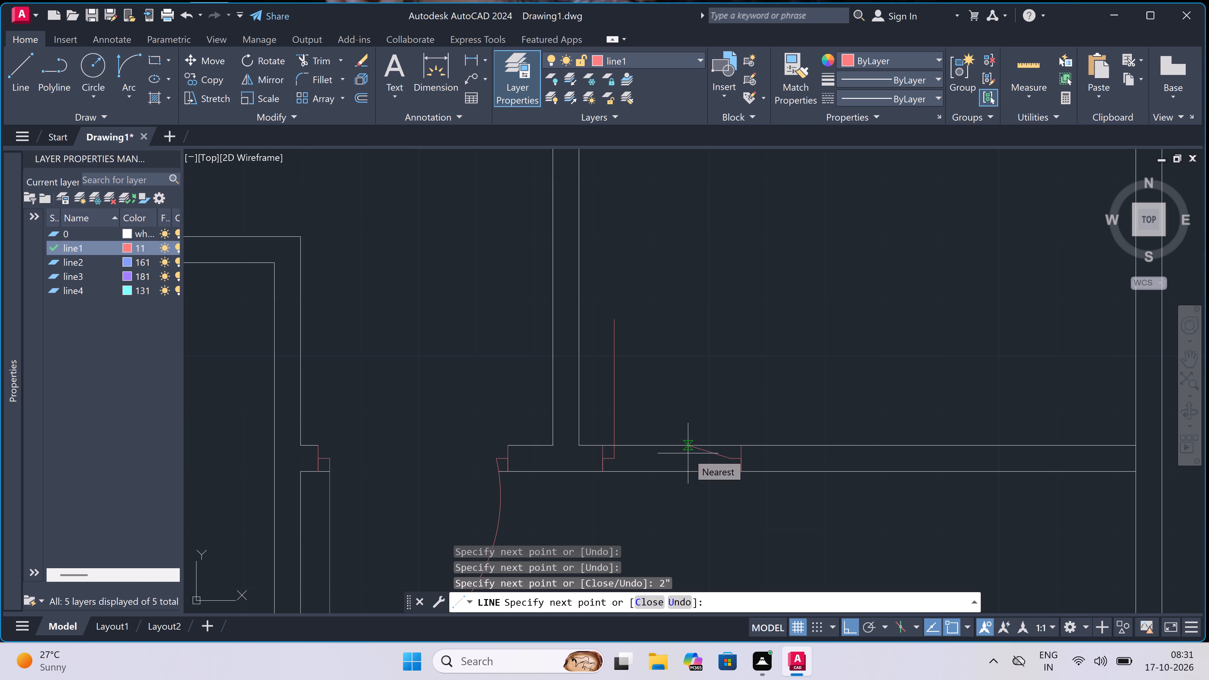
# Draw the door's swing arc from the upper end of the 2' leaf to the end of the right jamb's stub.
pyautogui.click(120, 58)
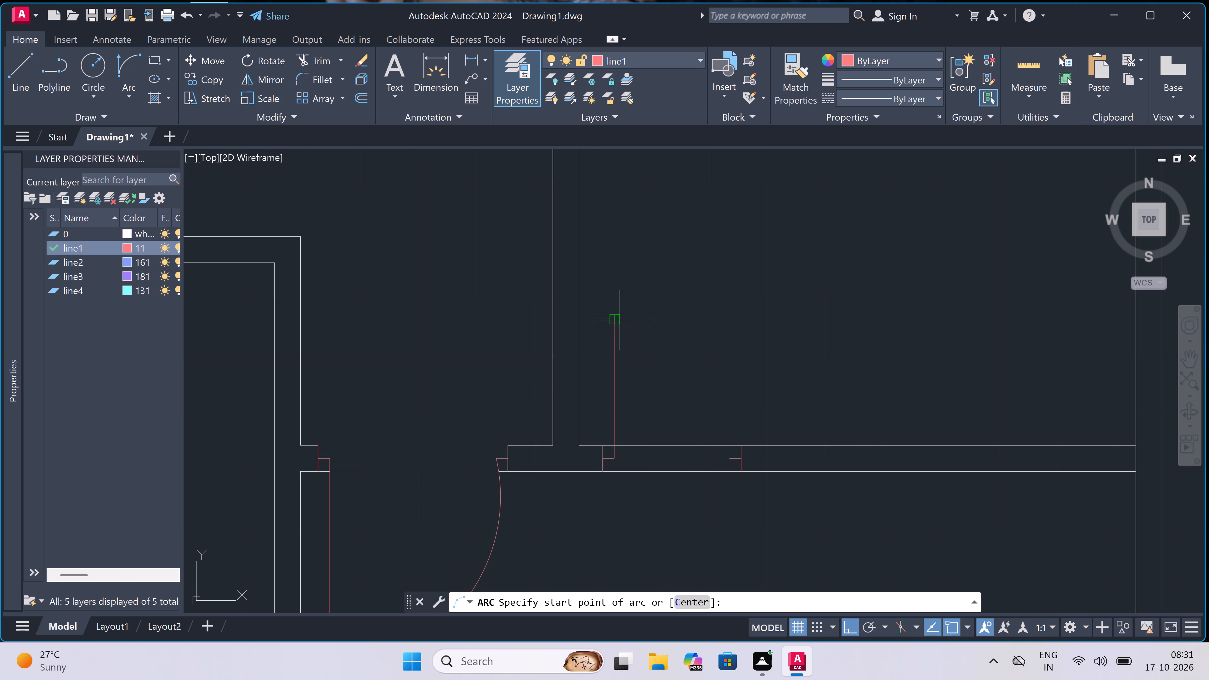
pyautogui.click(615, 321)
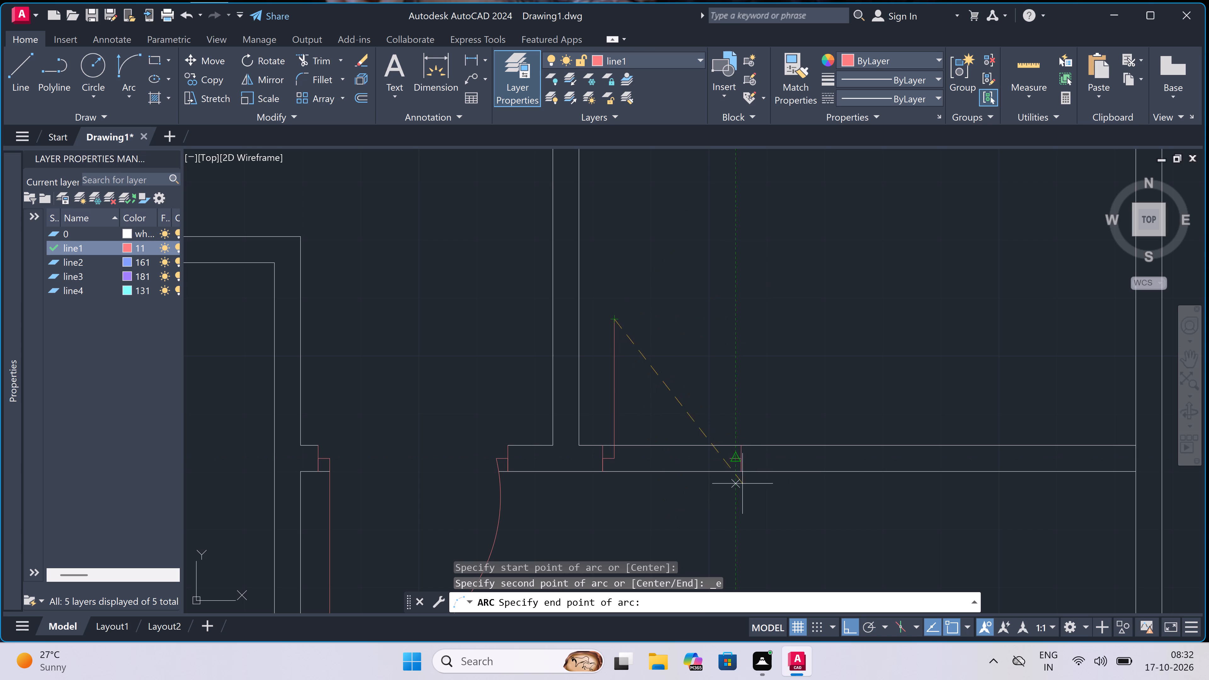
pyautogui.click(732, 457)
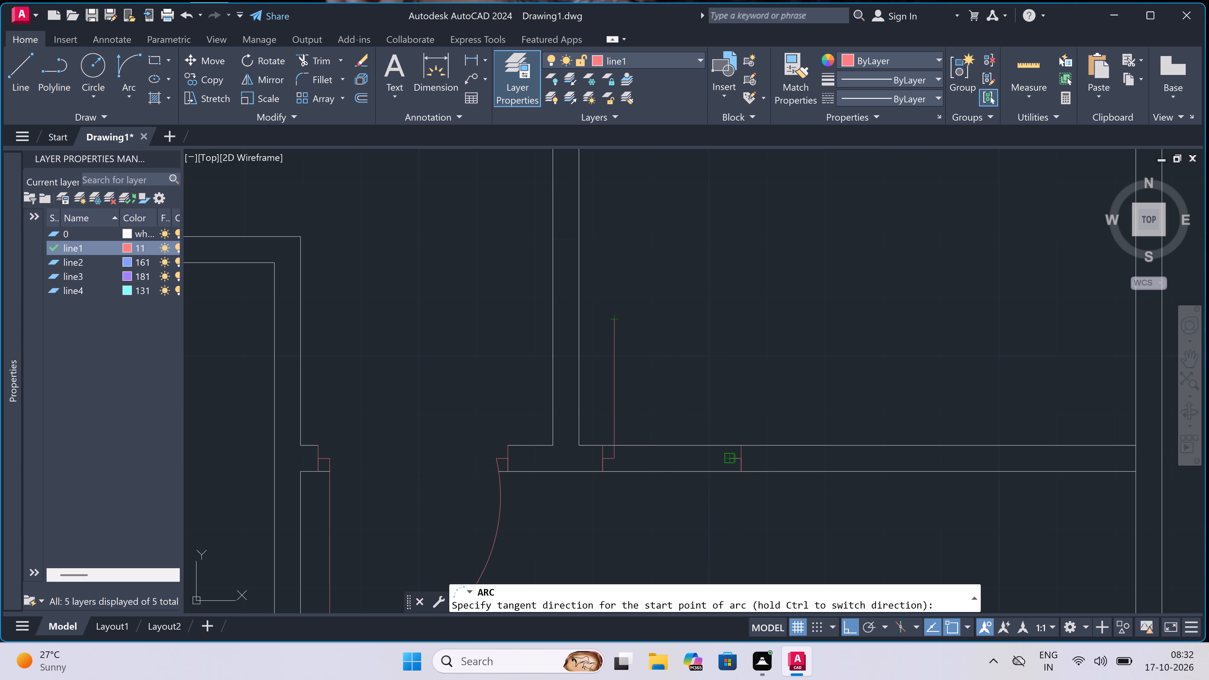
pyautogui.click(759, 382)
# Trim both wall lines between the two jambs to open the small room's doorway.
pyautogui.press('t')
pyautogui.press('r')
pyautogui.press('space')
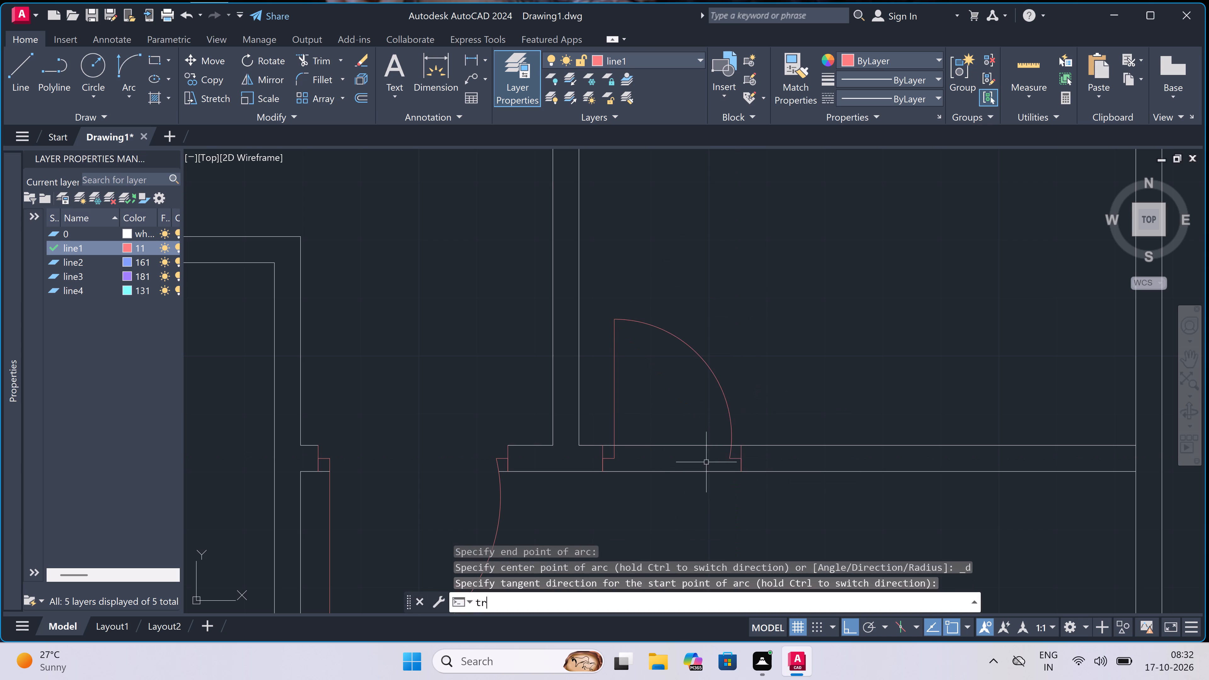
pyautogui.click(675, 431)
pyautogui.moveTo(680, 501); pyautogui.dragTo(680, 498)
pyautogui.scroll(-3, 650, 429)
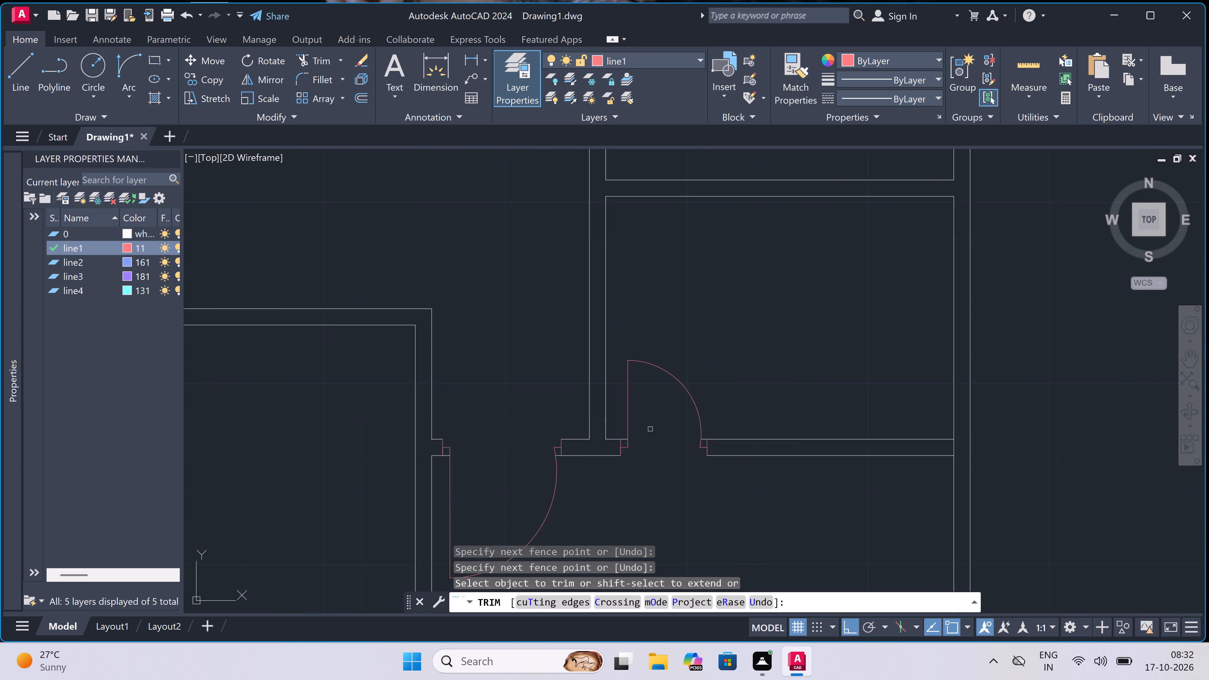
pyautogui.press('Escape')
pyautogui.scroll(-5, 650, 429)
pyautogui.scroll(3, 593, 429)
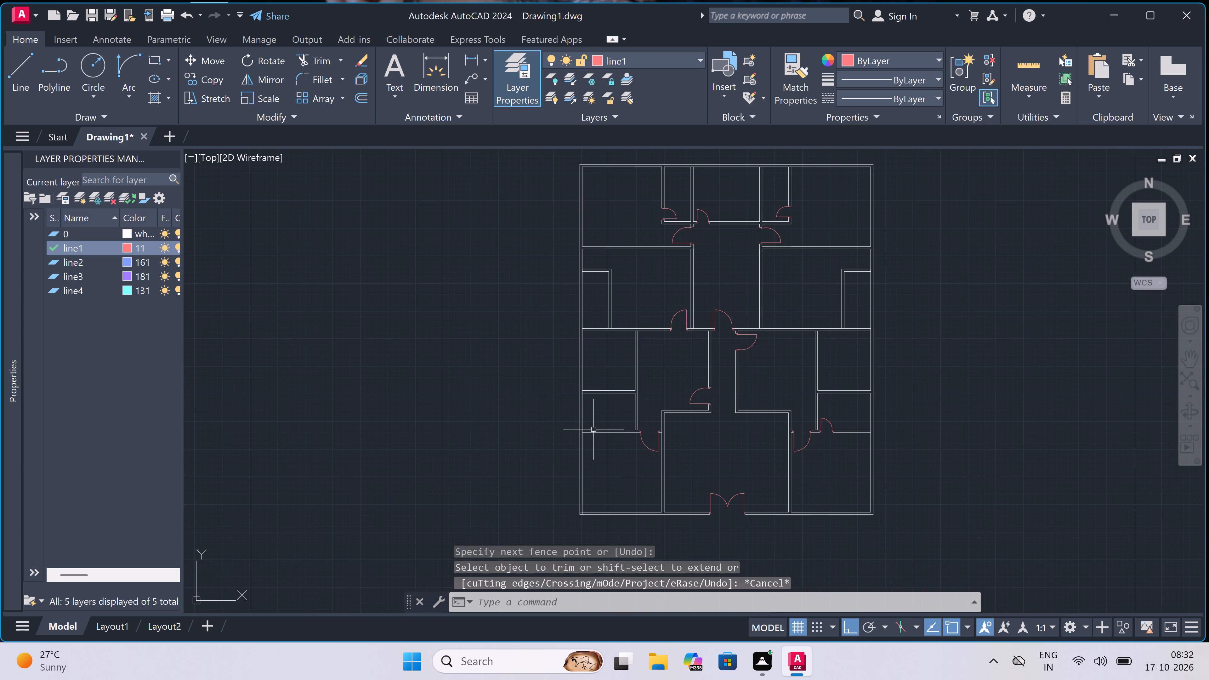
# Draw a jamb near the right end of the small left-hand room's lower wall, with a 2" leftward midpoint stub and 2' upward leaf.
pyautogui.scroll(5, 633, 426)
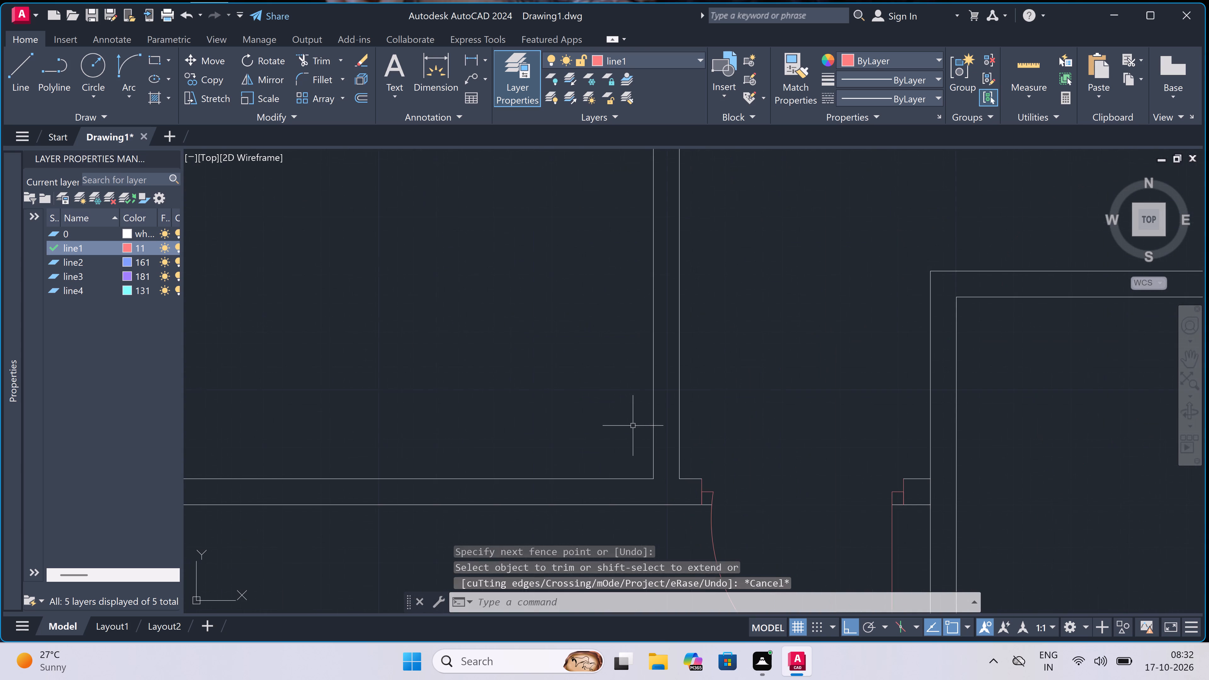
pyautogui.press('l')
pyautogui.press('space')
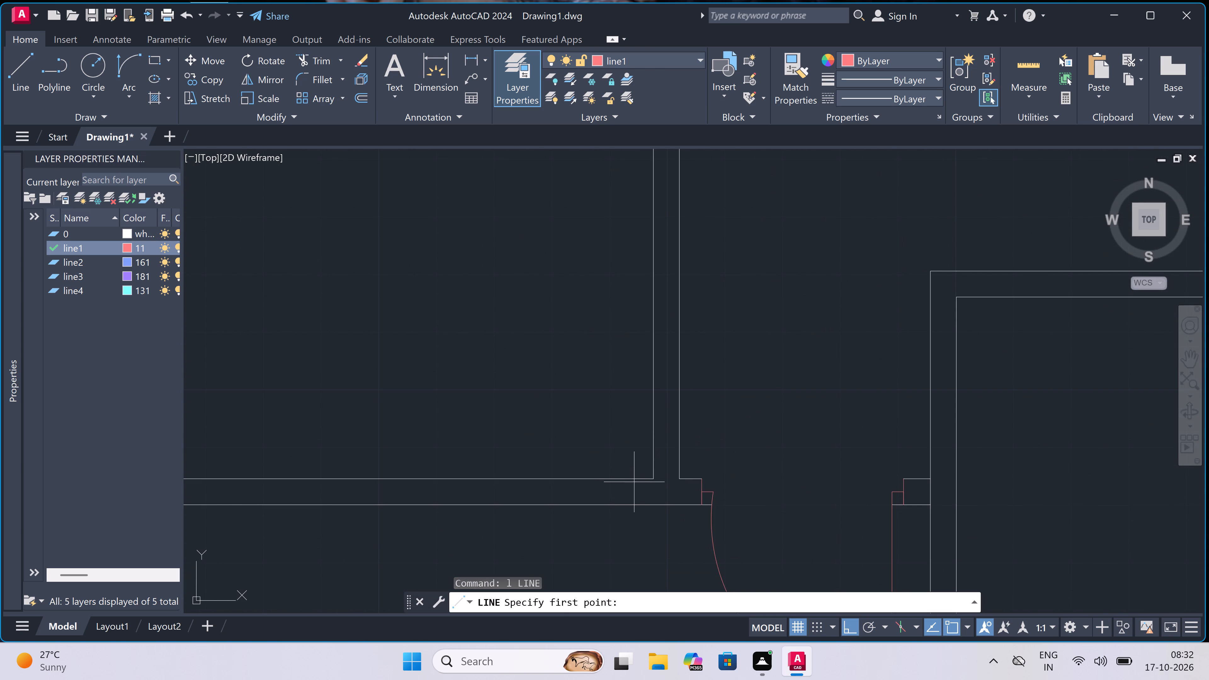
pyautogui.click(635, 481)
pyautogui.doubleClick(639, 505)
pyautogui.moveTo(632, 489); pyautogui.dragTo(614, 488)
pyautogui.write('2"')
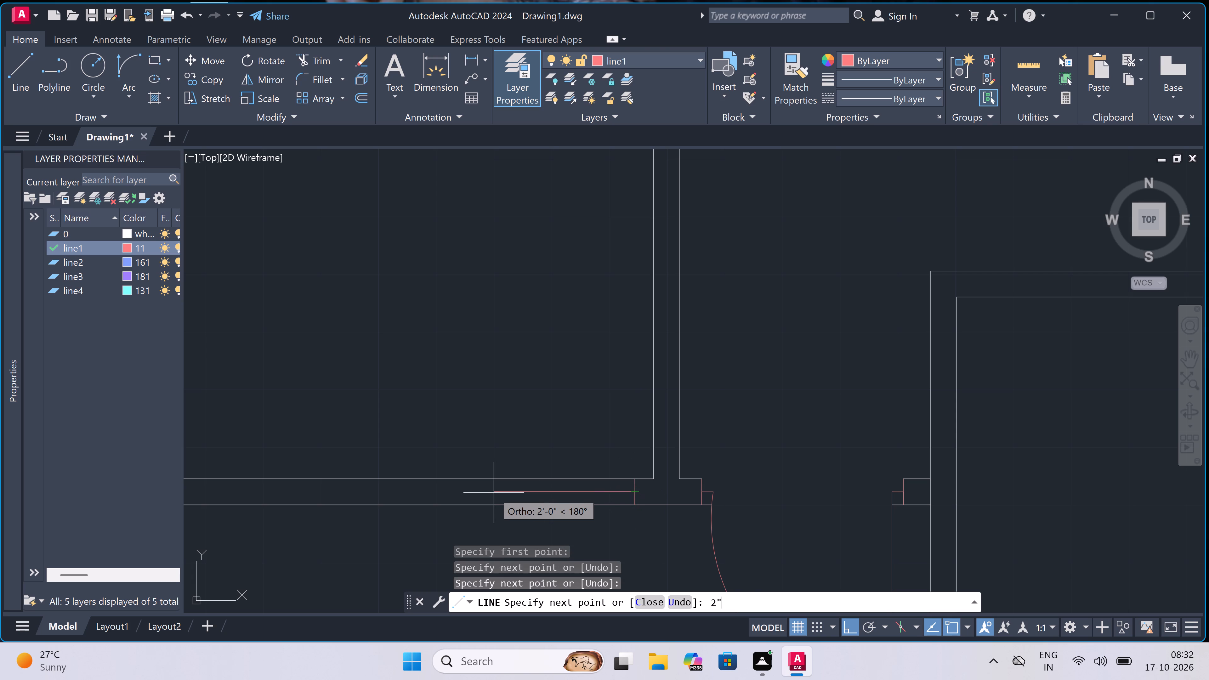
pyautogui.press('space')
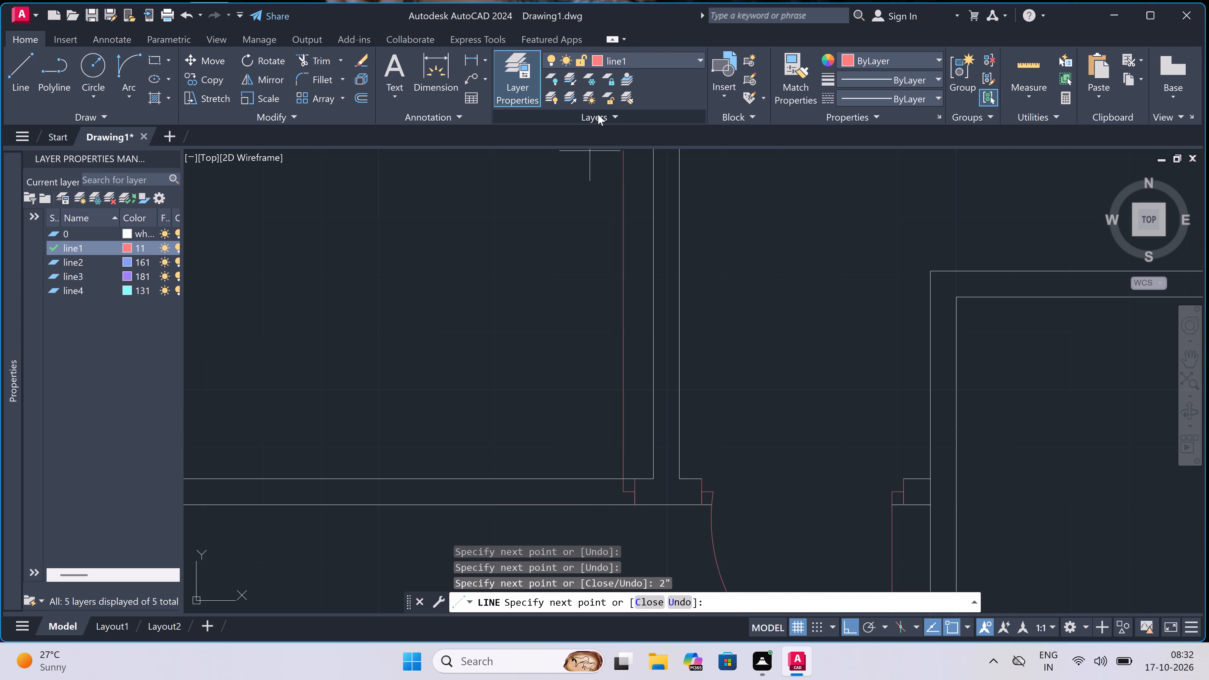
pyautogui.write("2'")
pyautogui.press('space')
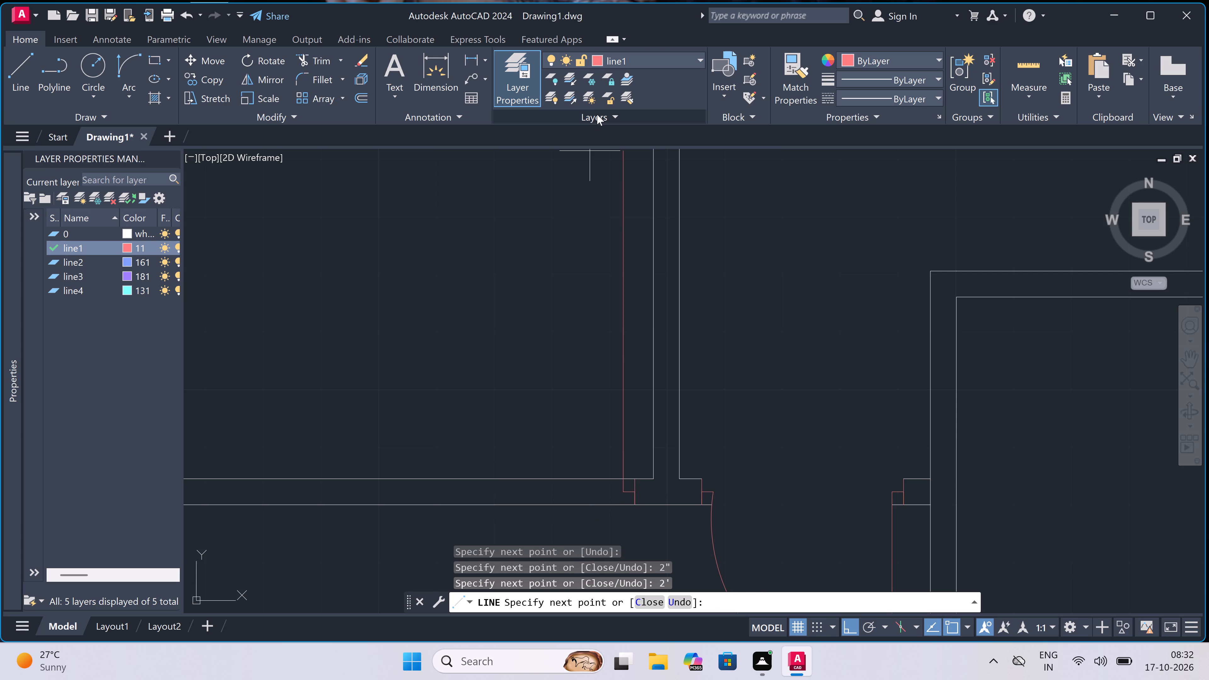
pyautogui.press('Escape')
# Draw a second jamb farther left across the same lower wall, with a 2" rightward stub from its midpoint.
pyautogui.press('space')
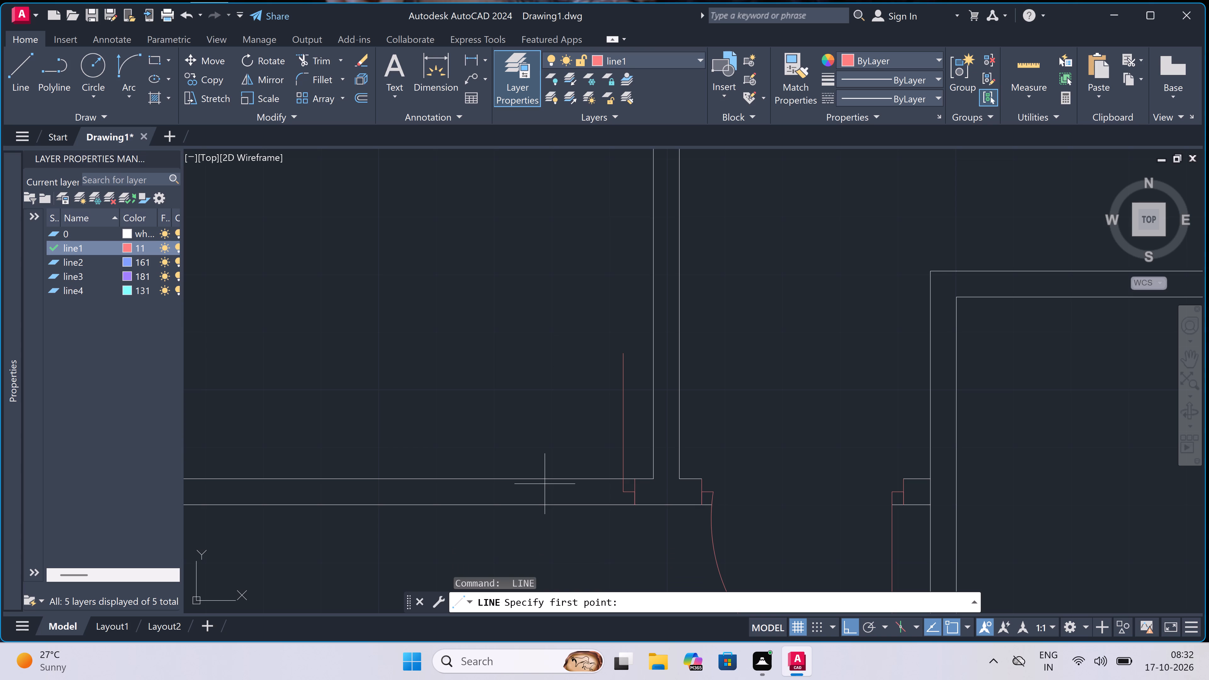
pyautogui.click(516, 477)
pyautogui.click(521, 501)
pyautogui.moveTo(517, 490); pyautogui.dragTo(526, 491)
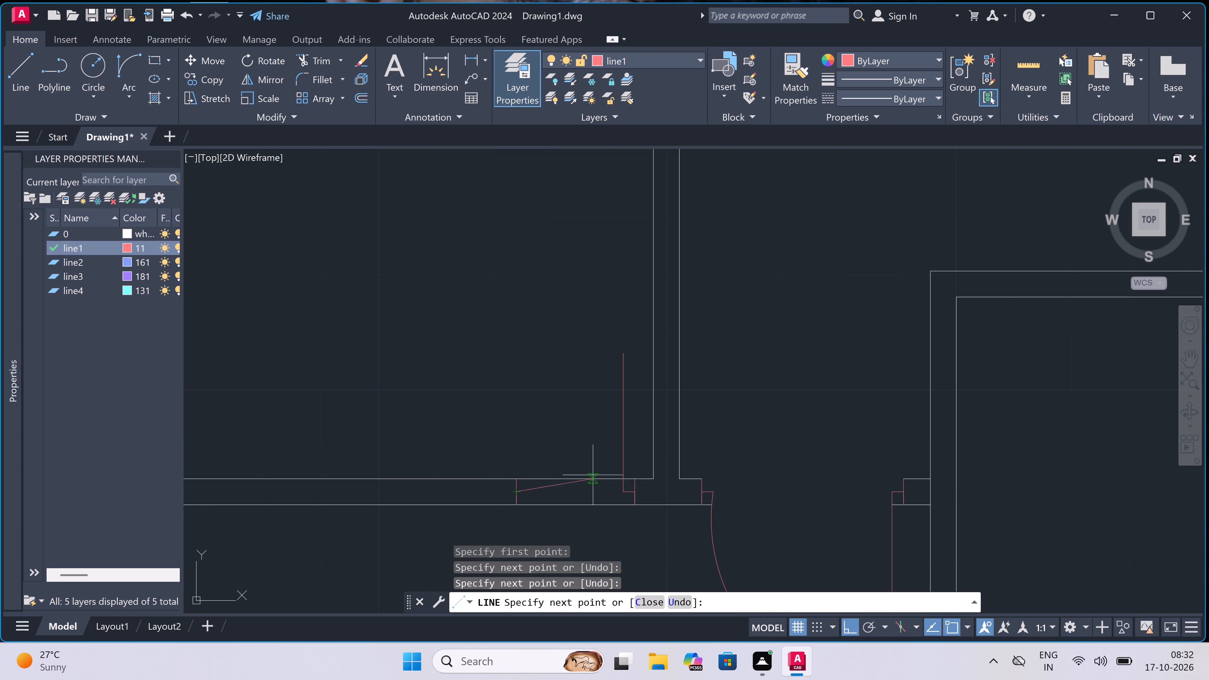
pyautogui.write('2"')
pyautogui.press('space')
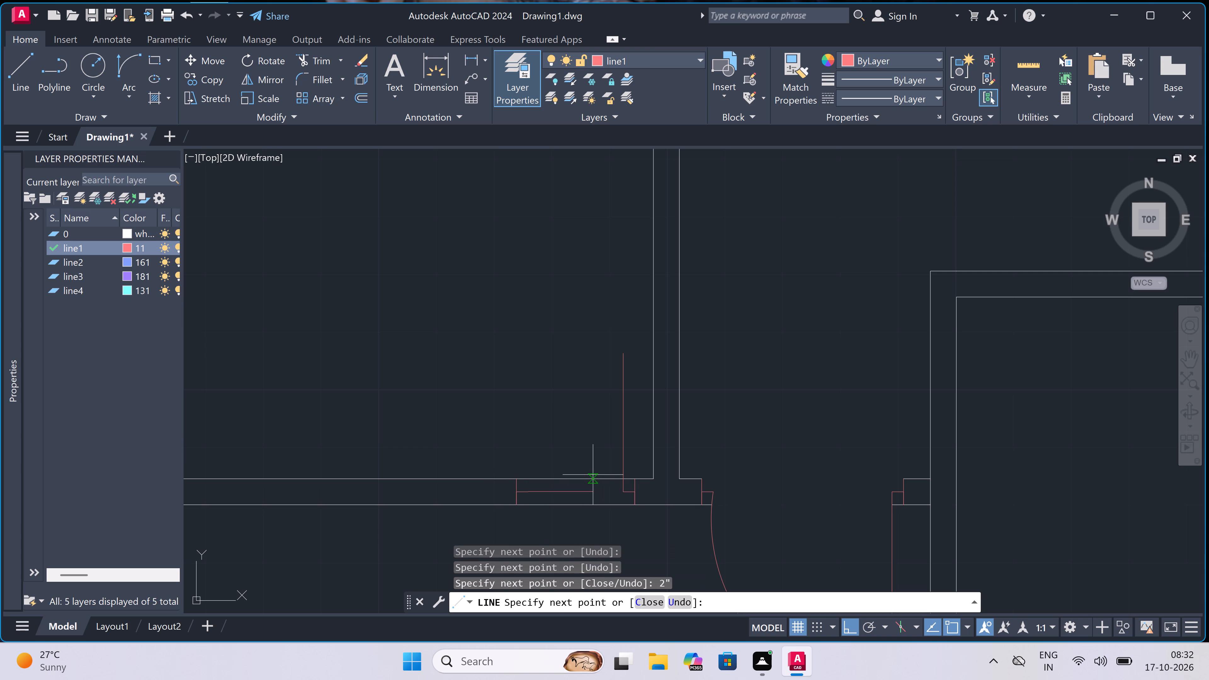
pyautogui.press('Escape')
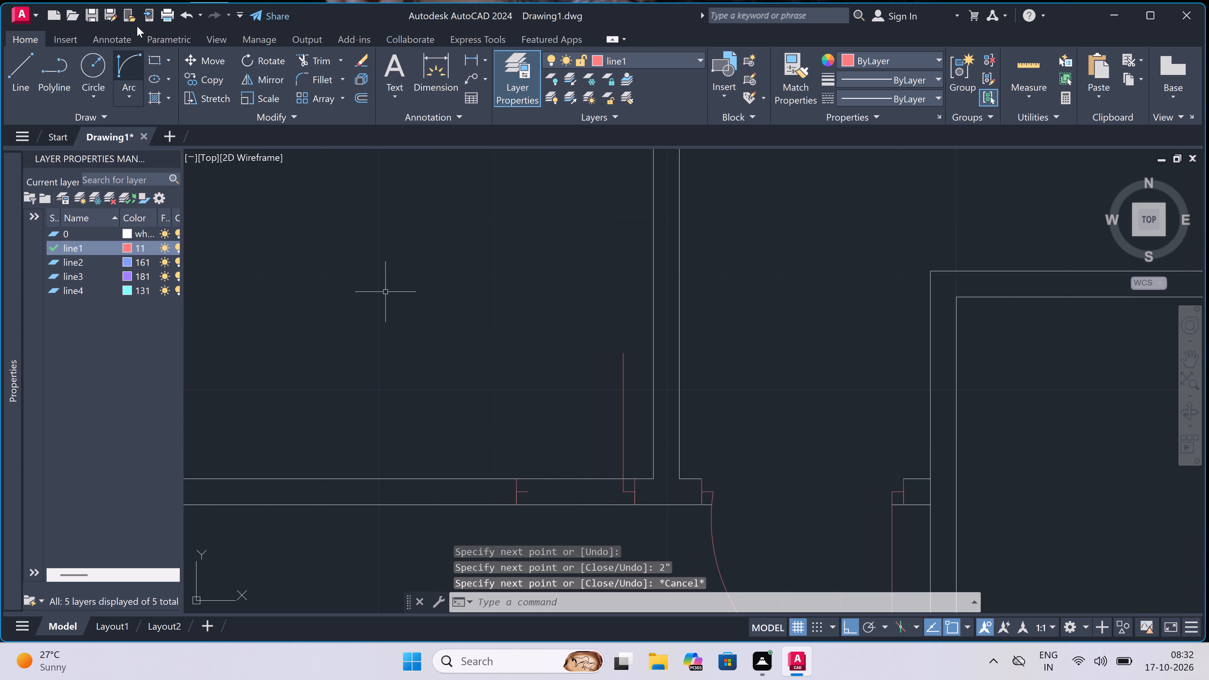
# Draw the door's swing arc from the upper end of the 2' leaf to the end of the left jamb's stub.
pyautogui.moveTo(134, 64); pyautogui.dragTo(140, 67)
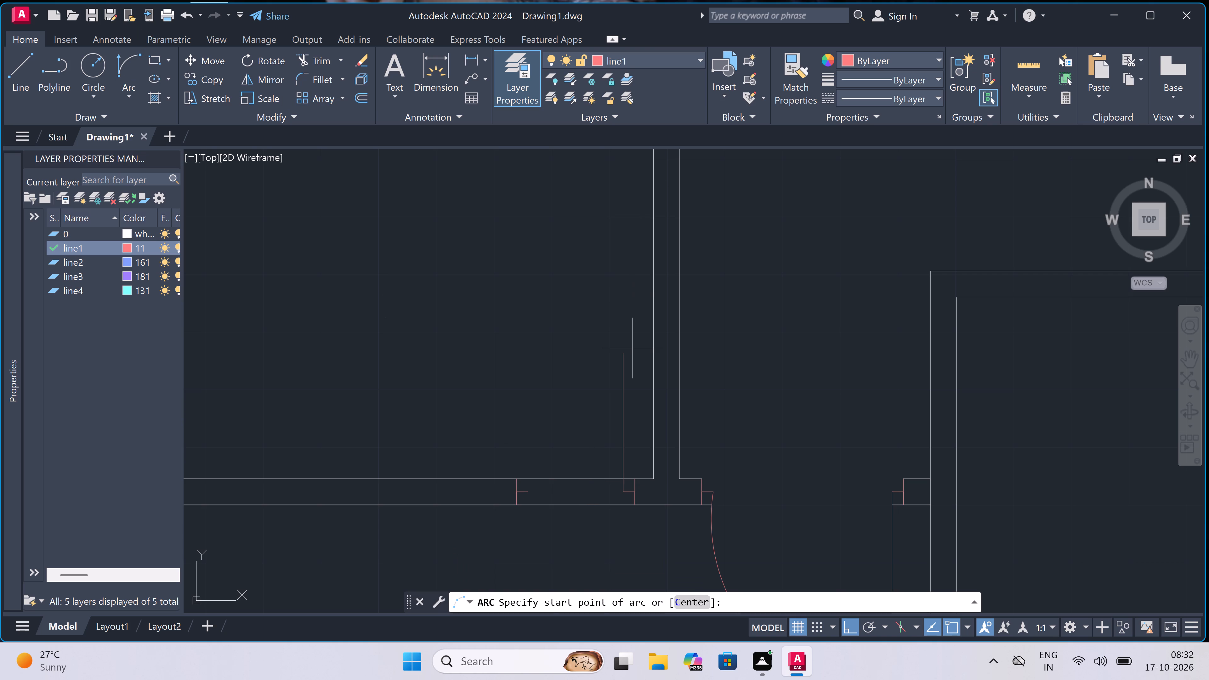
pyautogui.click(616, 353)
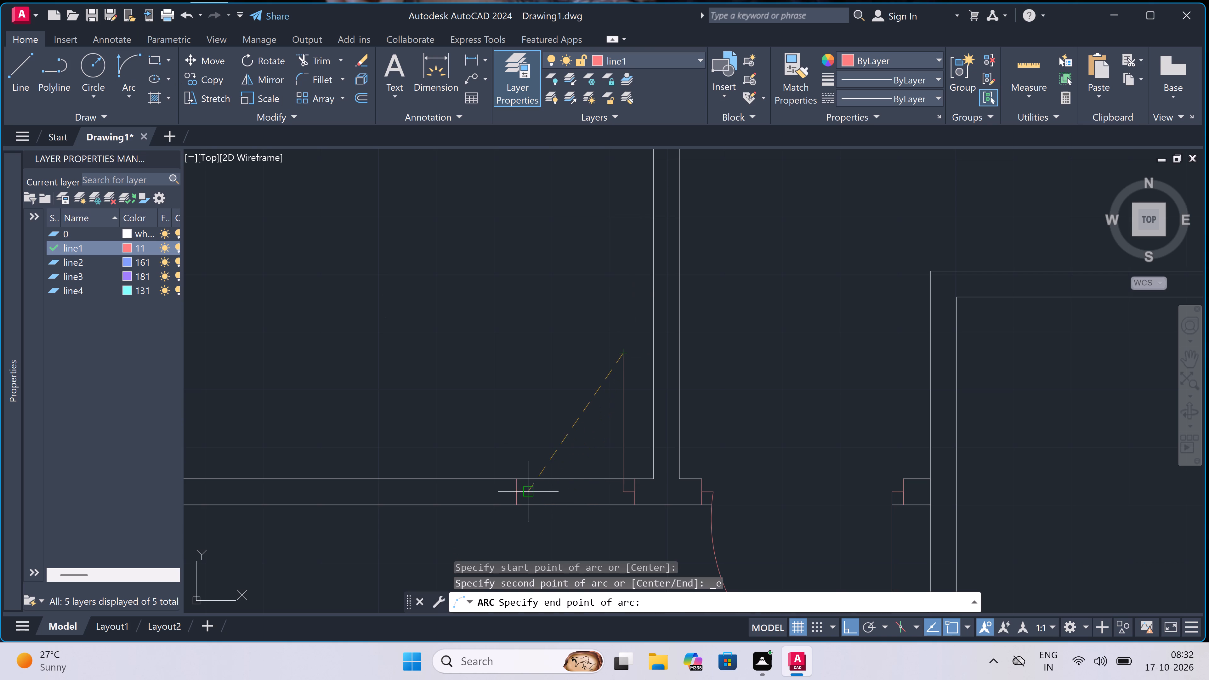
pyautogui.click(530, 487)
pyautogui.click(515, 440)
# Trim both wall lines between the two jambs to open the small left-hand room's doorway.
pyautogui.press('t')
pyautogui.press('r')
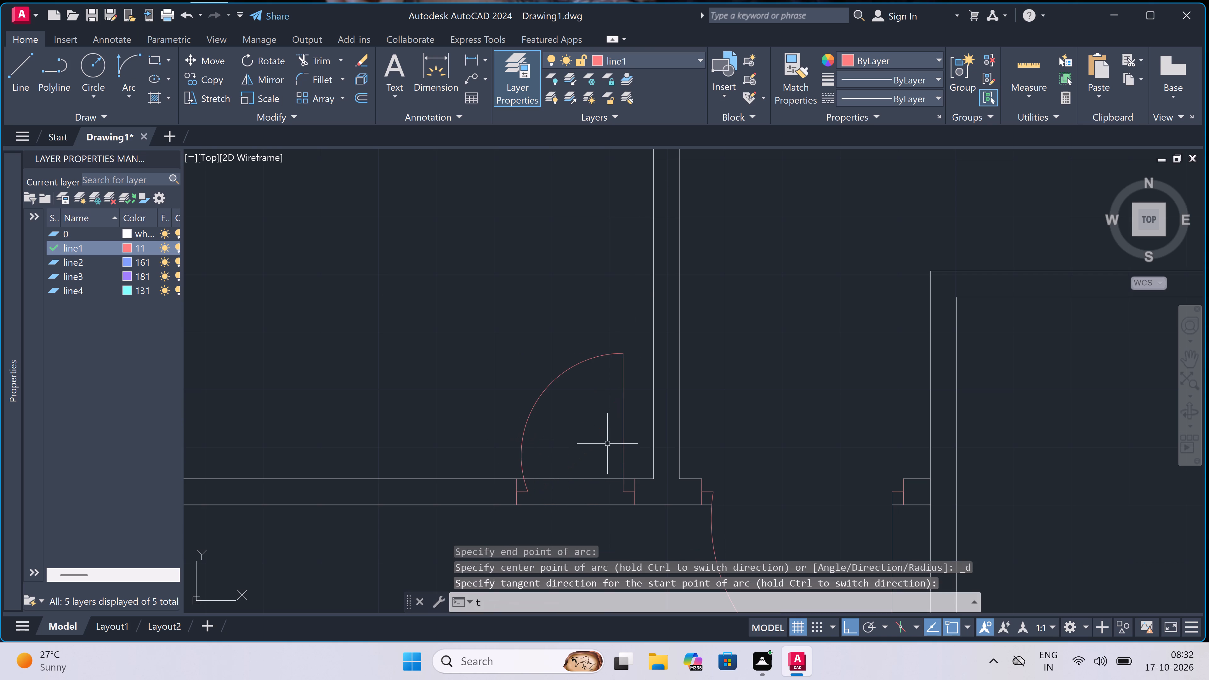
pyautogui.press('space')
pyautogui.click(589, 459)
pyautogui.click(574, 529)
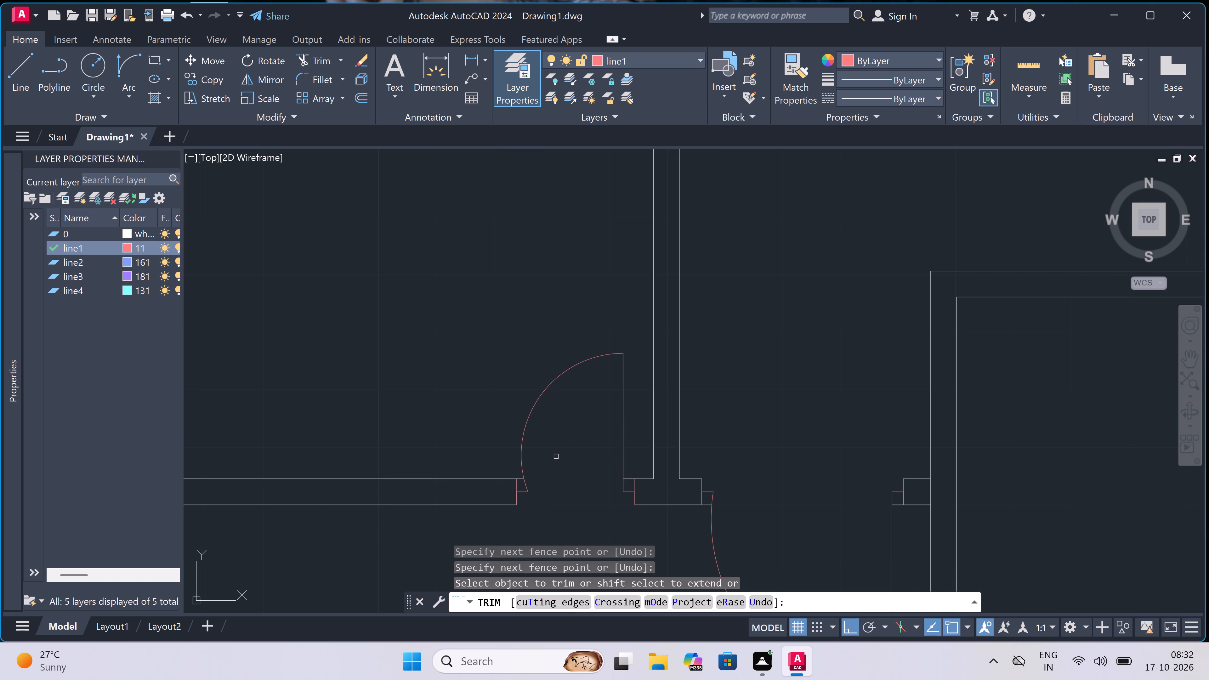
pyautogui.press('Escape')
# Draw a jamb near the top of the upper-left small room's right wall, with a 2" downward midpoint stub and 2' leftward leaf.
pyautogui.scroll(-4, 526, 387)
pyautogui.scroll(2, 526, 386)
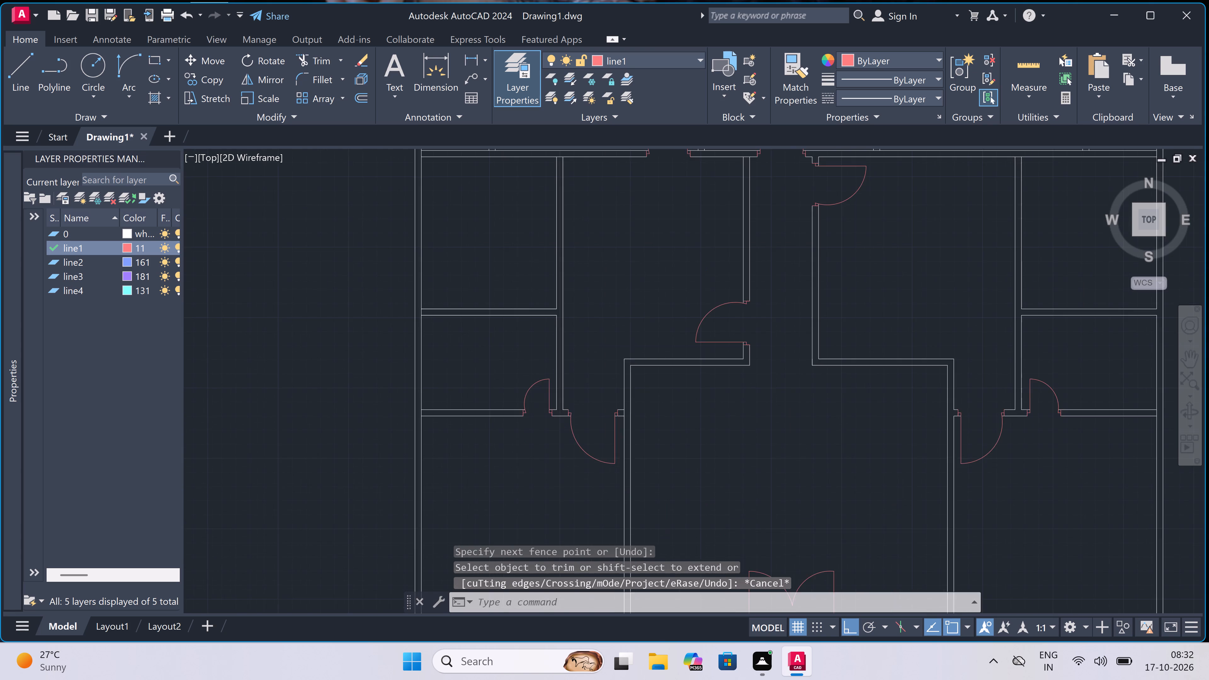
pyautogui.scroll(-1, 527, 386)
pyautogui.press('l')
pyautogui.press('space')
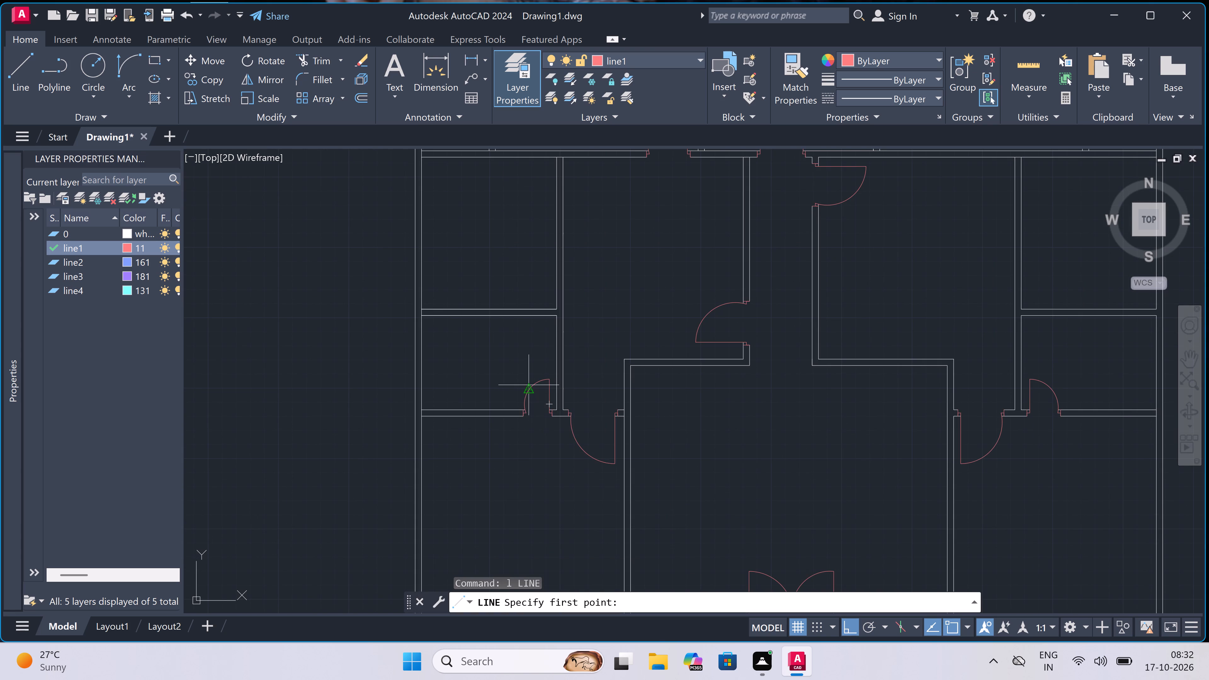
pyautogui.scroll(-2, 529, 386)
pyautogui.scroll(1, 524, 338)
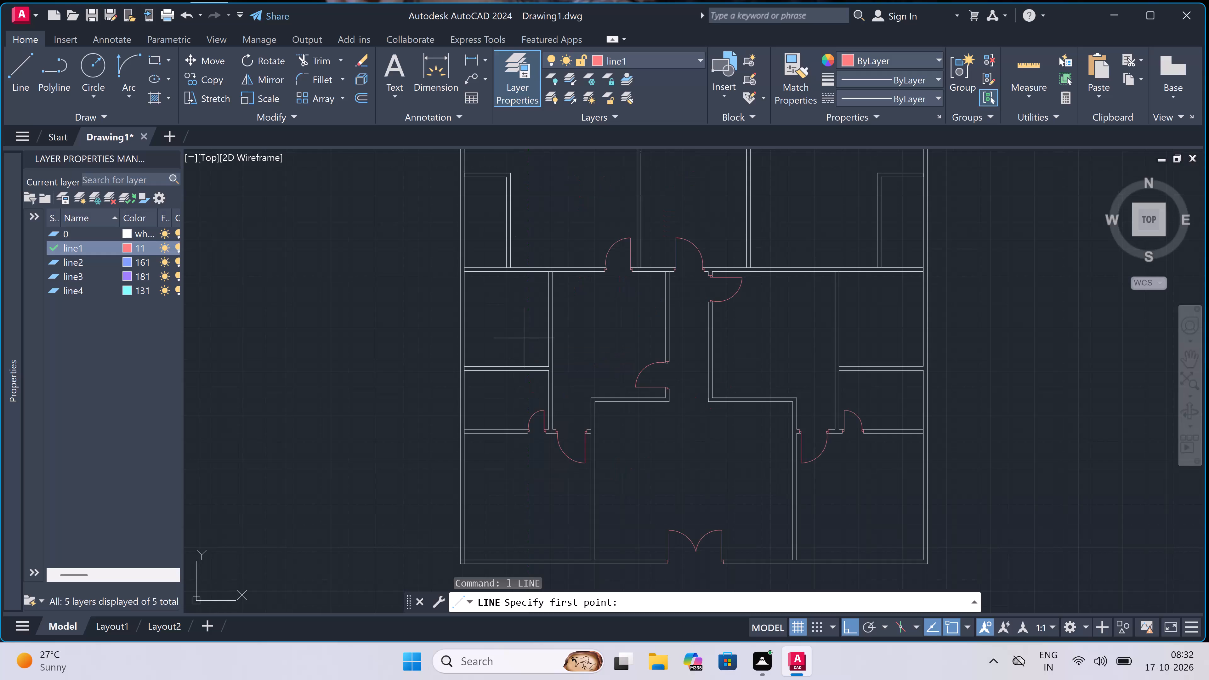
pyautogui.scroll(3, 552, 236)
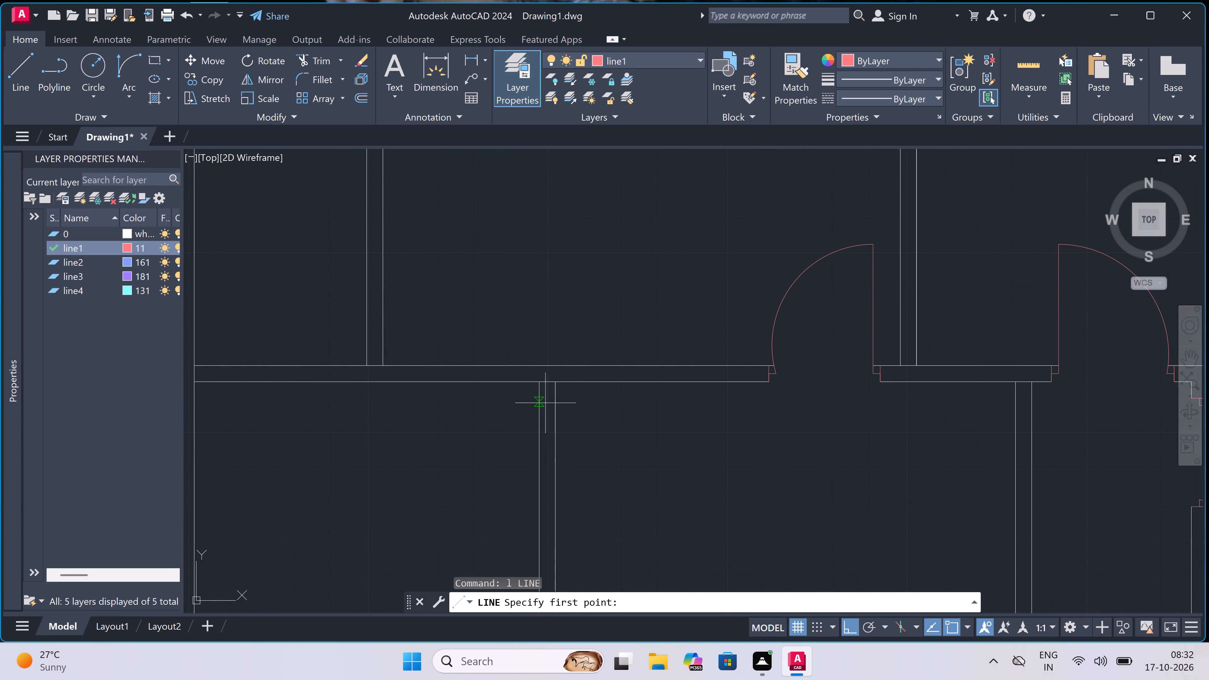
pyautogui.scroll(3, 543, 401)
pyautogui.click(530, 387)
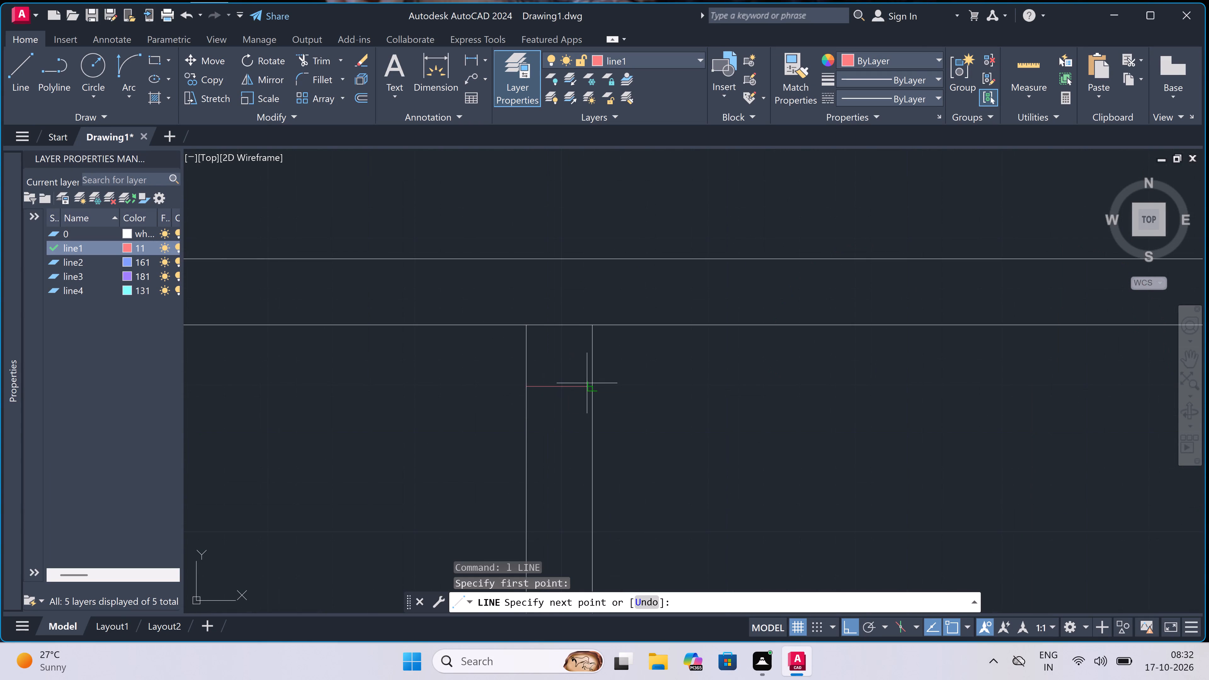
pyautogui.click(590, 386)
pyautogui.moveTo(562, 386); pyautogui.dragTo(564, 397)
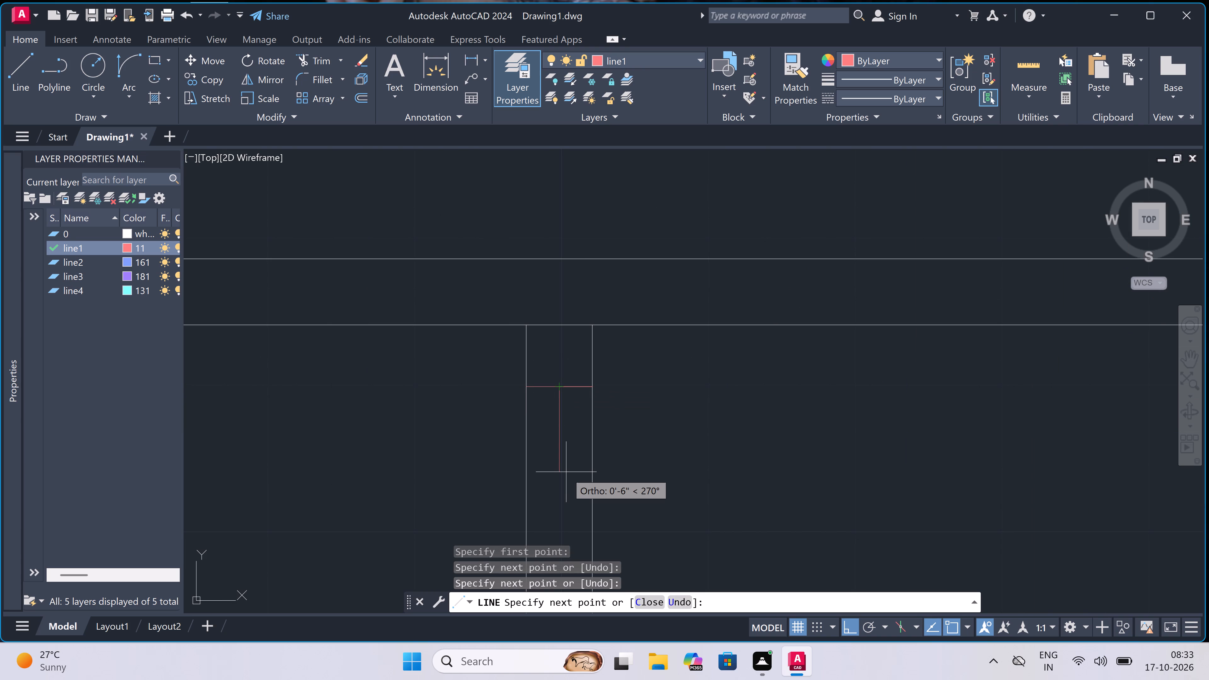
pyautogui.write('2"')
pyautogui.press('space')
pyautogui.scroll(-2, 573, 392)
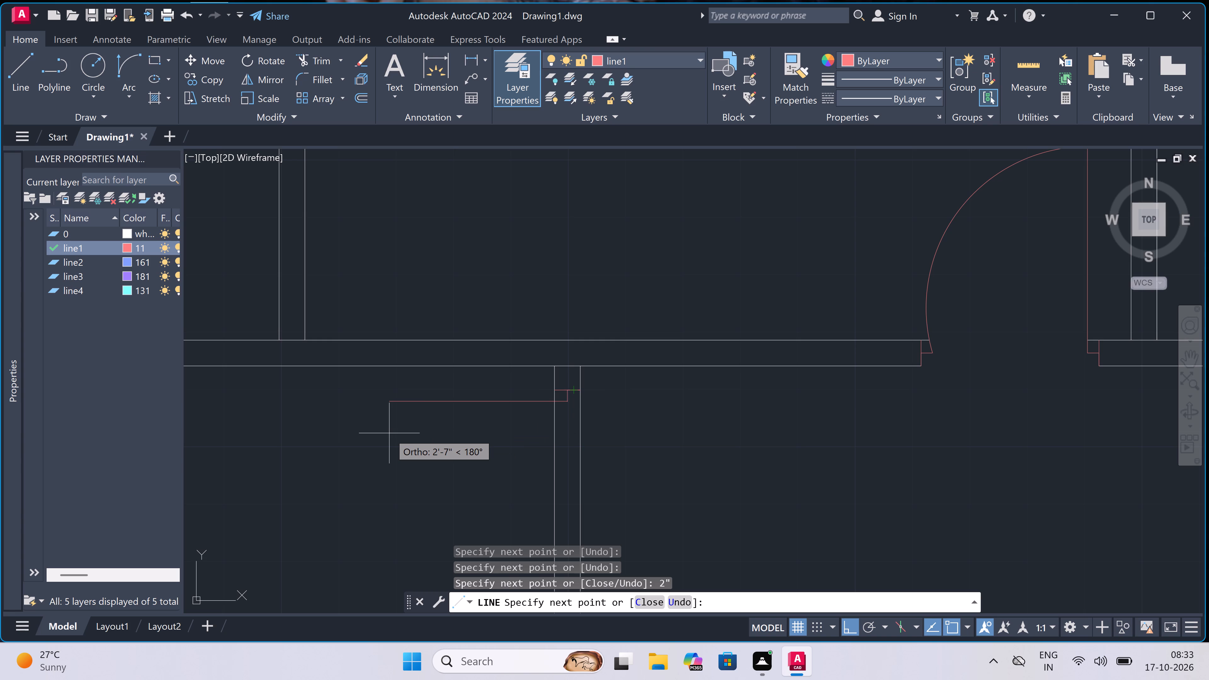
pyautogui.write("2'")
pyautogui.press('space')
pyautogui.press('Escape')
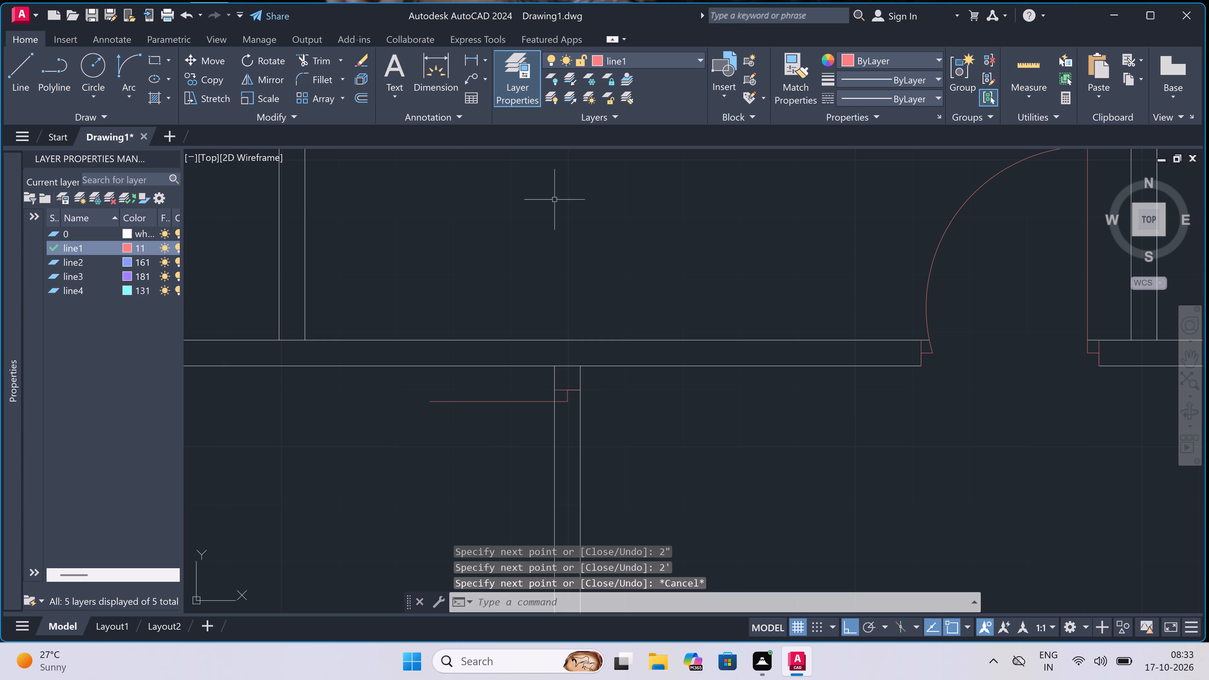
# Draw a second jamb farther down across that vertical wall, with a 2" upward stub from its midpoint.
pyautogui.press('space')
pyautogui.scroll(-2, 561, 210)
pyautogui.scroll(2, 566, 281)
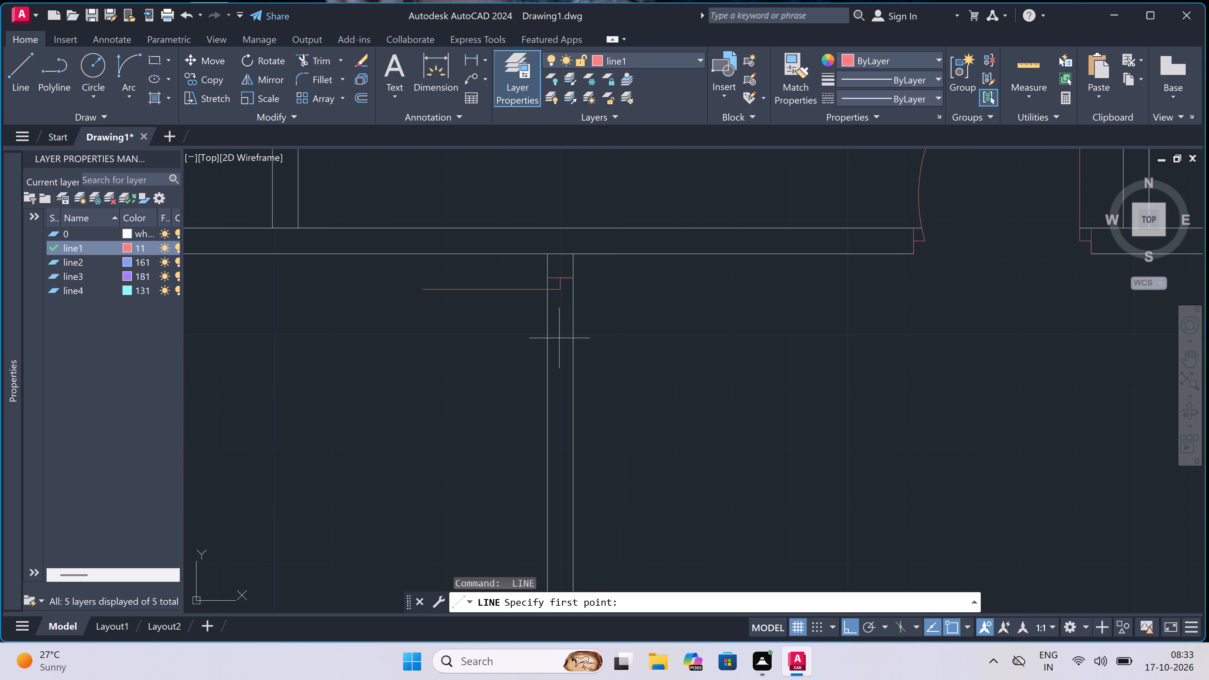
pyautogui.click(548, 395)
pyautogui.moveTo(572, 398); pyautogui.dragTo(569, 398)
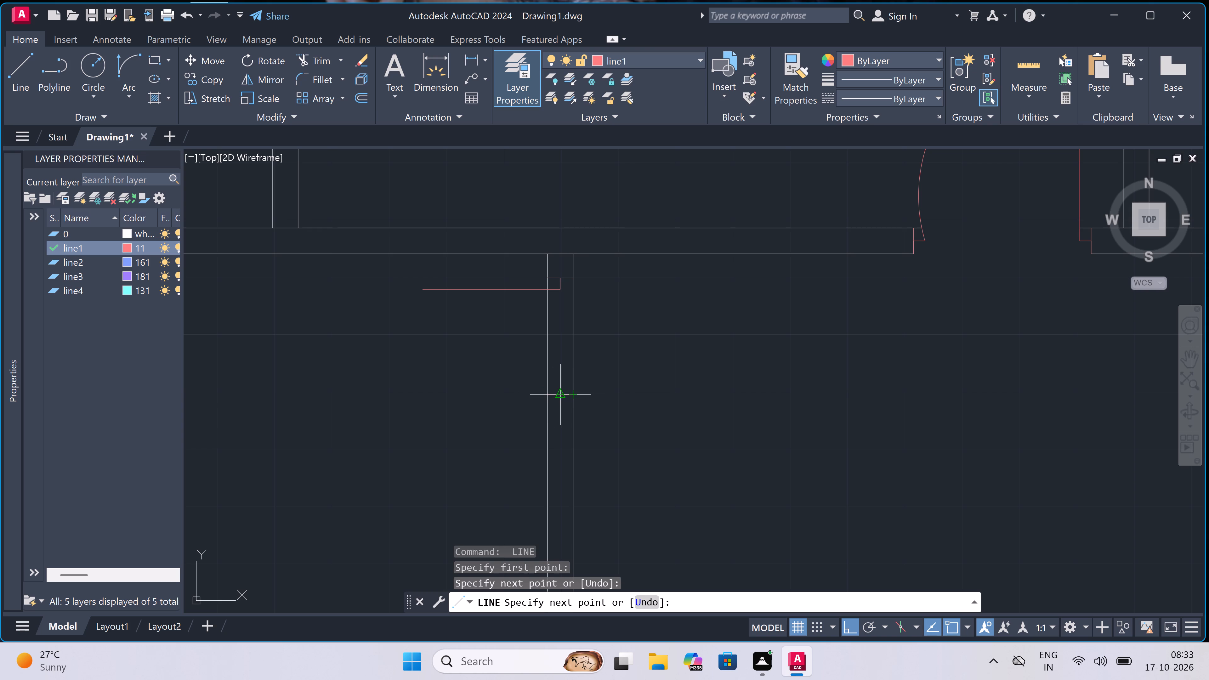
pyautogui.moveTo(559, 397); pyautogui.dragTo(559, 388)
pyautogui.write('2"')
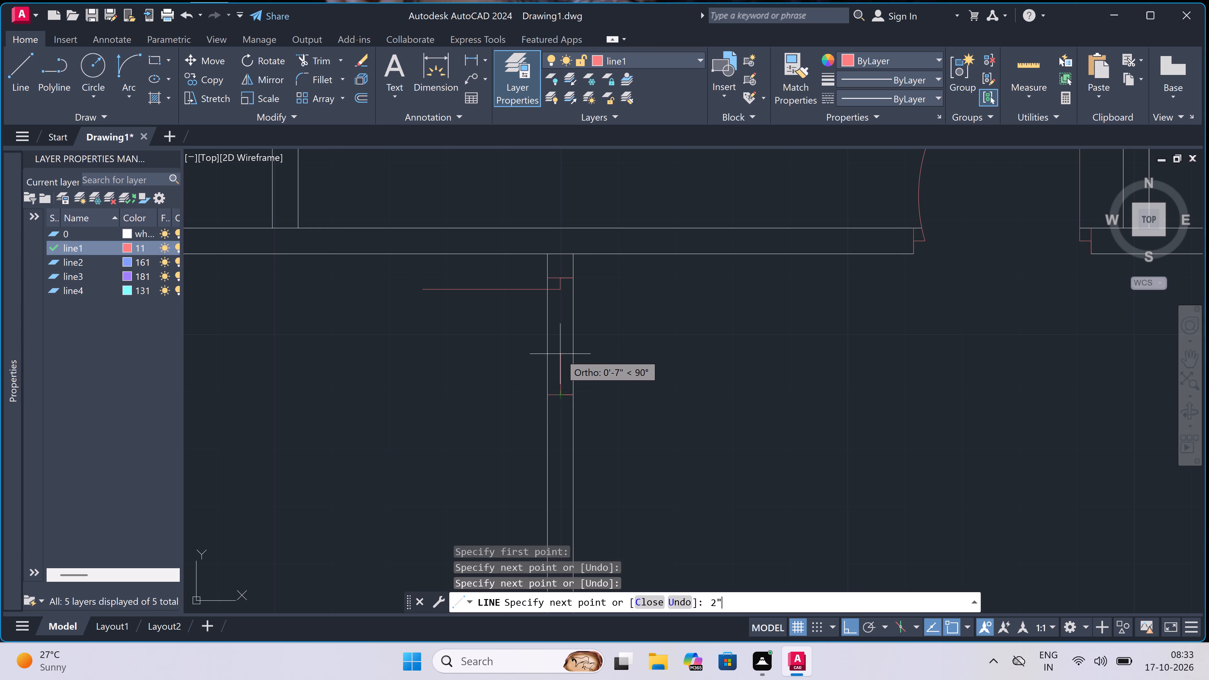
pyautogui.press('space')
pyautogui.press('Escape')
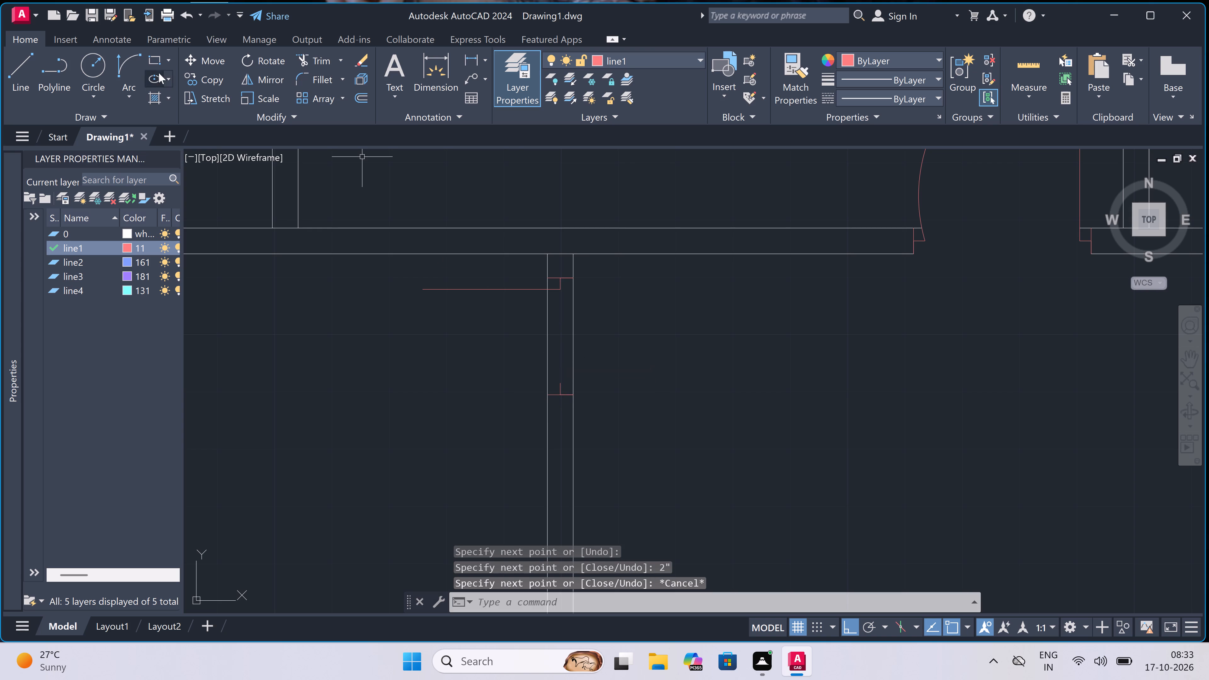
# Draw the swing arc from the left end of the 2' leaf to the end of the lower jamb's stub.
pyautogui.click(118, 57)
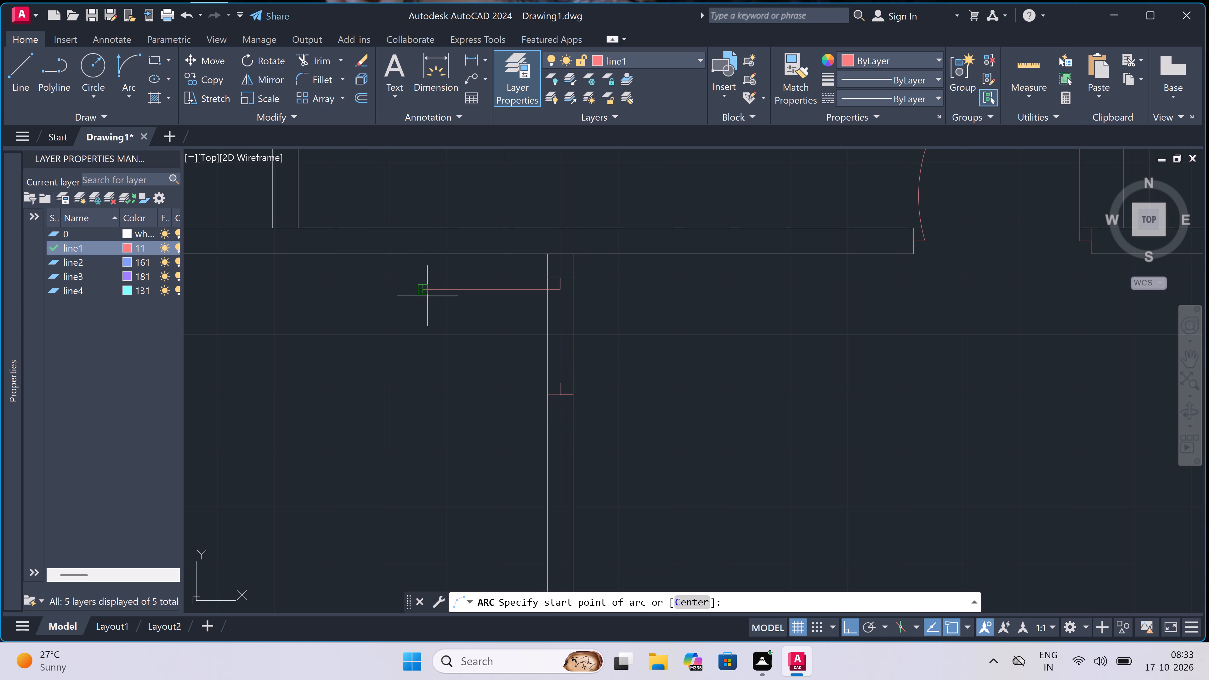
pyautogui.moveTo(422, 292); pyautogui.dragTo(429, 303)
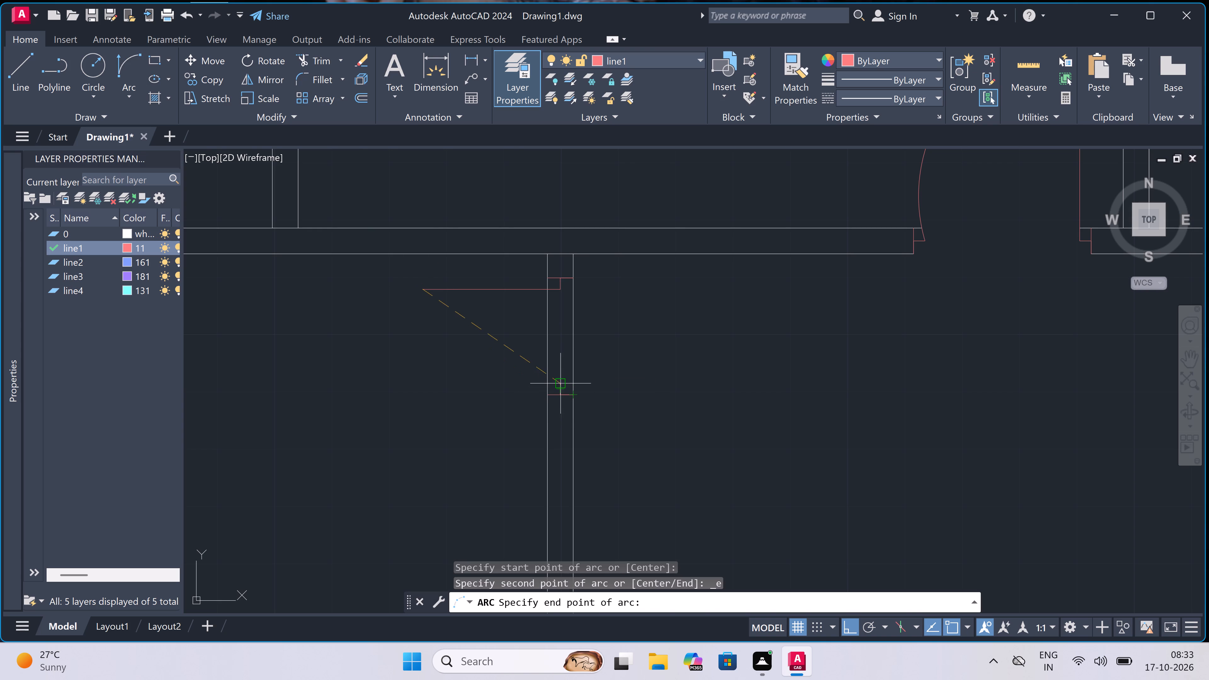
pyautogui.moveTo(560, 382); pyautogui.dragTo(554, 383)
pyautogui.doubleClick(480, 401)
# Trim both vertical wall lines between the two jambs to open the doorway.
pyautogui.press('t')
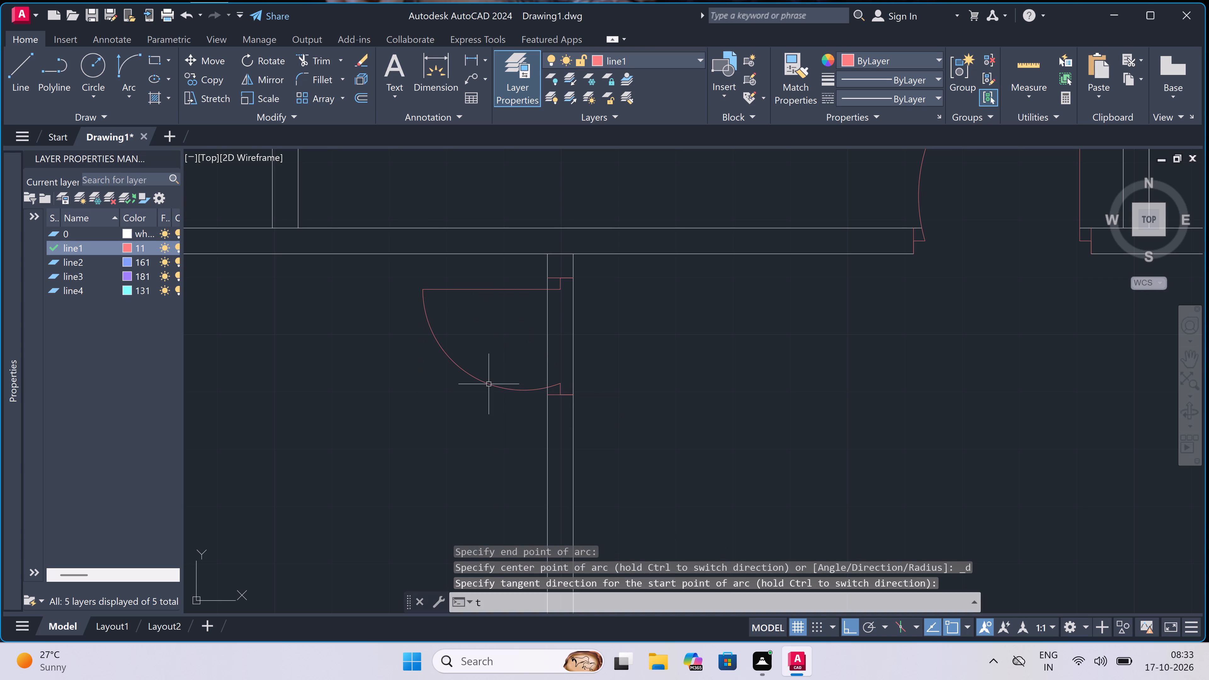
pyautogui.press('r')
pyautogui.press('space')
pyautogui.click(504, 348)
pyautogui.click(510, 347)
pyautogui.click(648, 339)
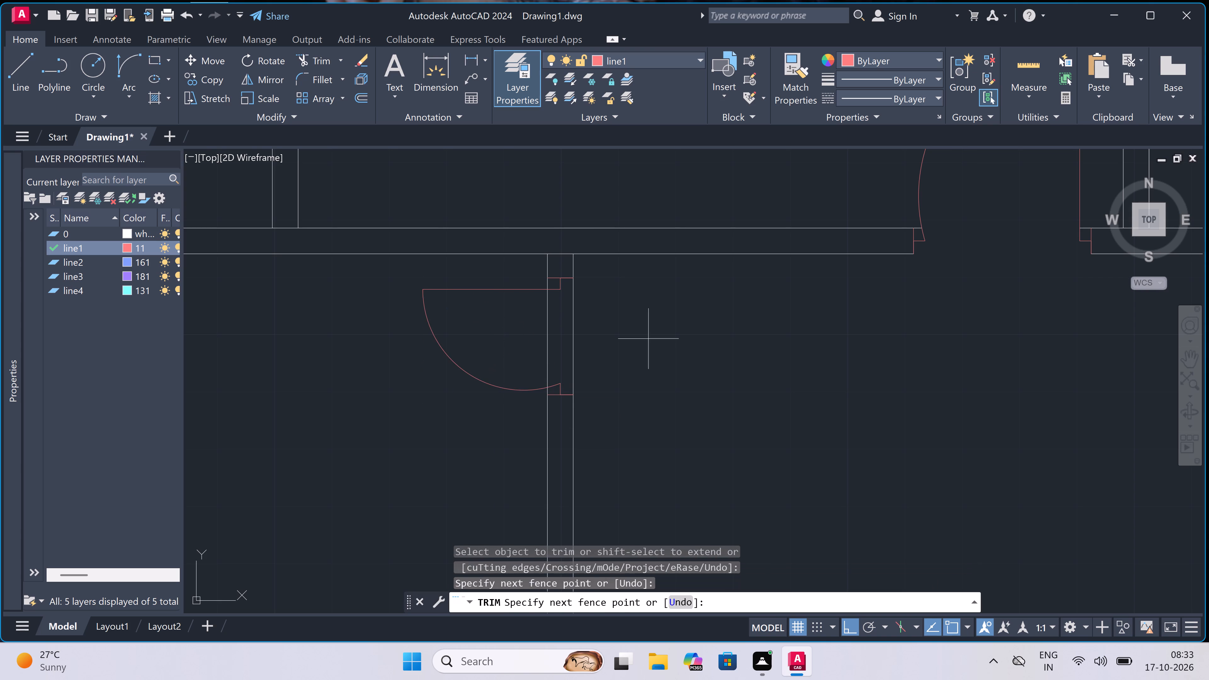
pyautogui.click(517, 341)
# Trim the horizontal wall's lower line where it crosses the top of that vertical wall, joining the two walls.
pyautogui.doubleClick(557, 260)
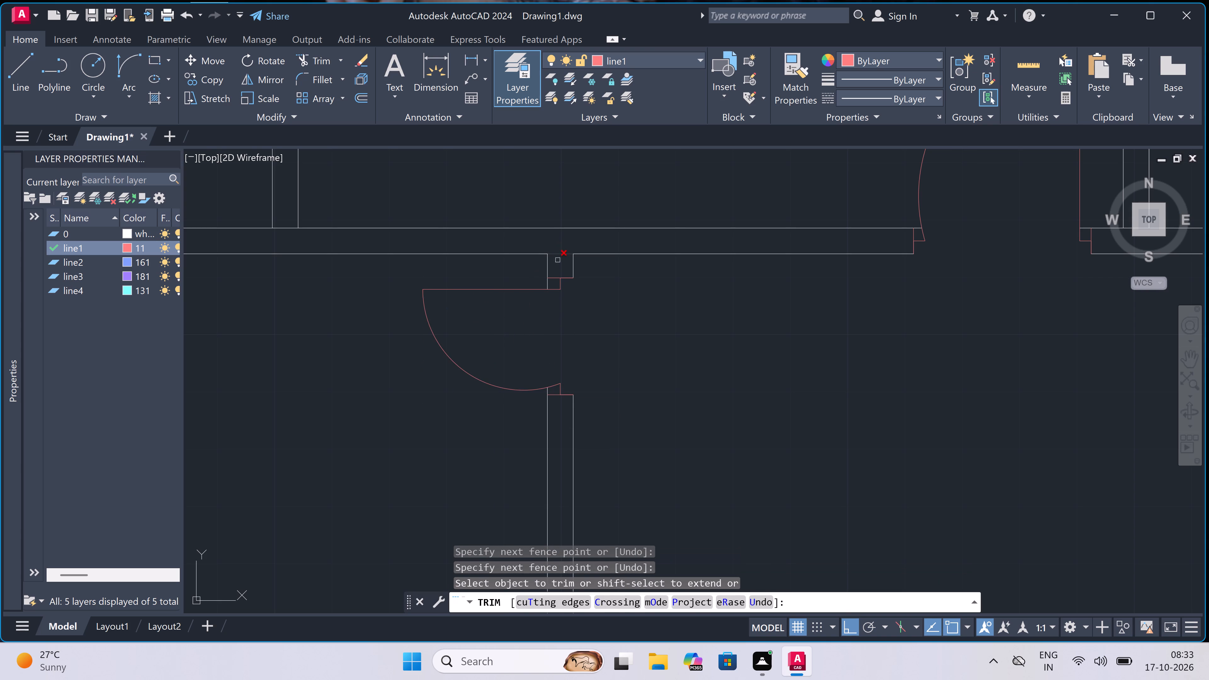
pyautogui.click(557, 249)
pyautogui.press('Escape')
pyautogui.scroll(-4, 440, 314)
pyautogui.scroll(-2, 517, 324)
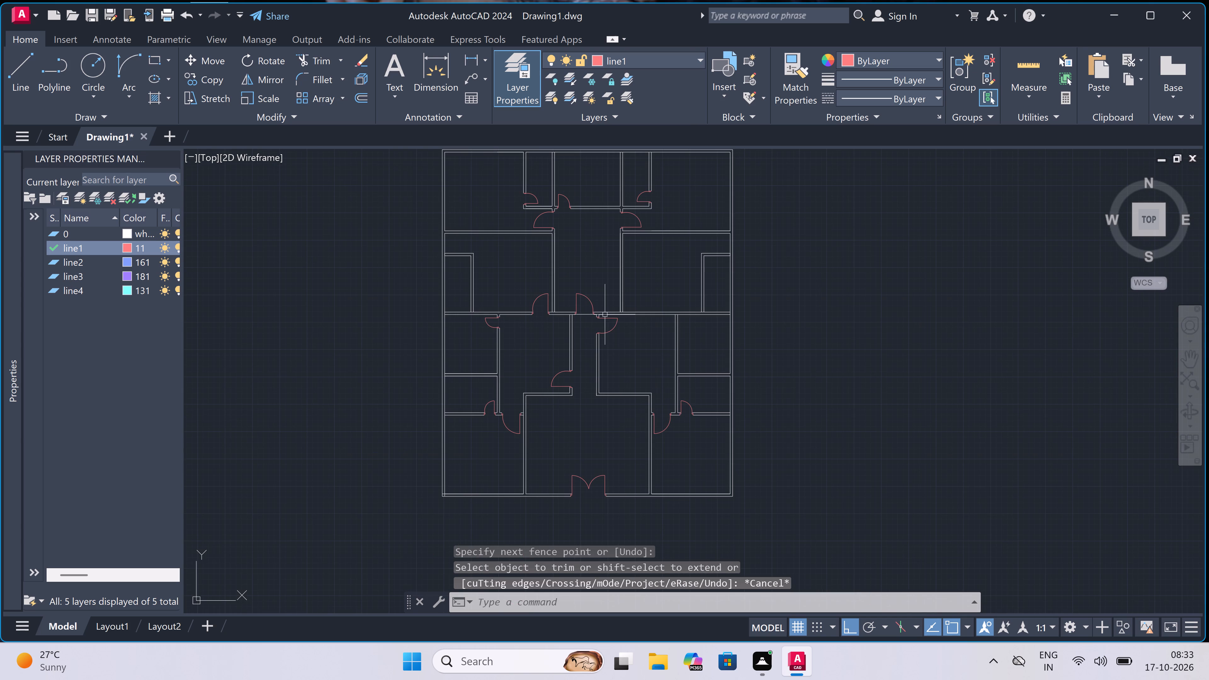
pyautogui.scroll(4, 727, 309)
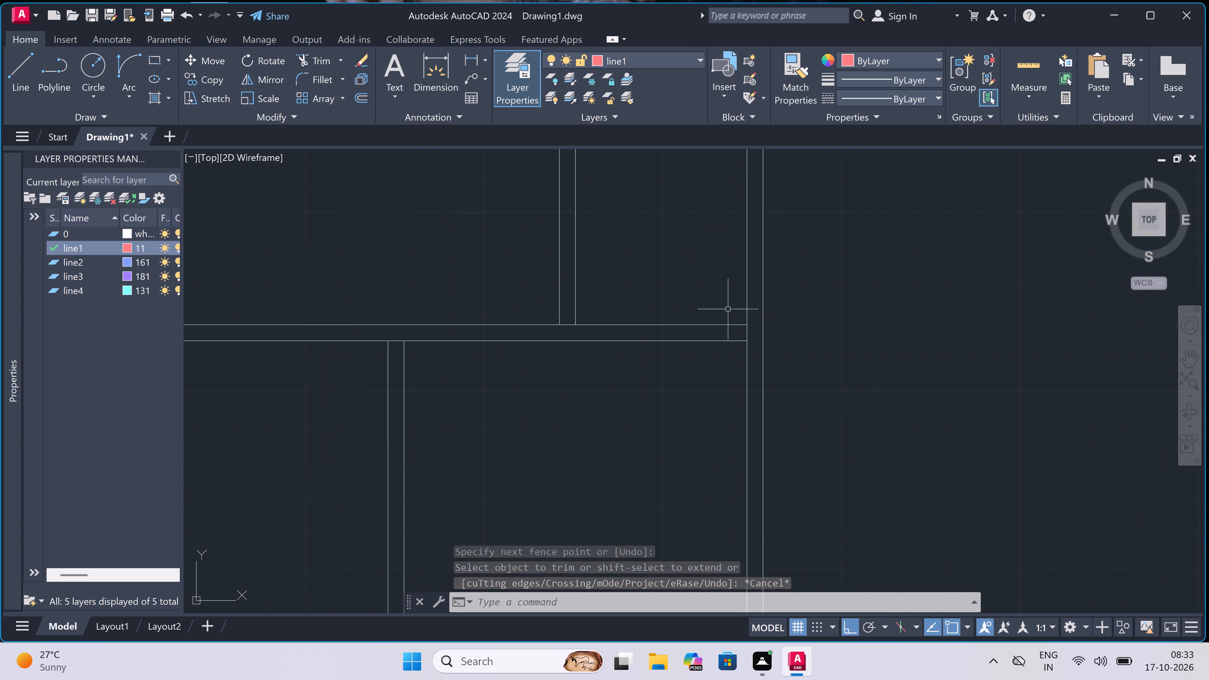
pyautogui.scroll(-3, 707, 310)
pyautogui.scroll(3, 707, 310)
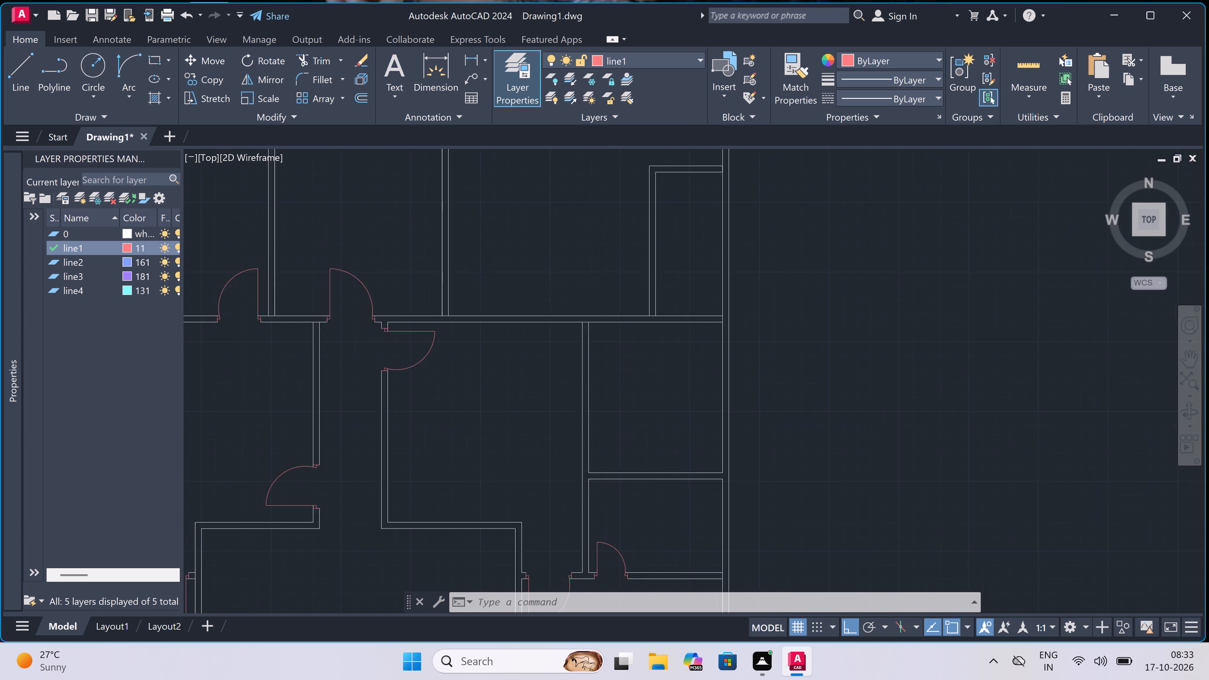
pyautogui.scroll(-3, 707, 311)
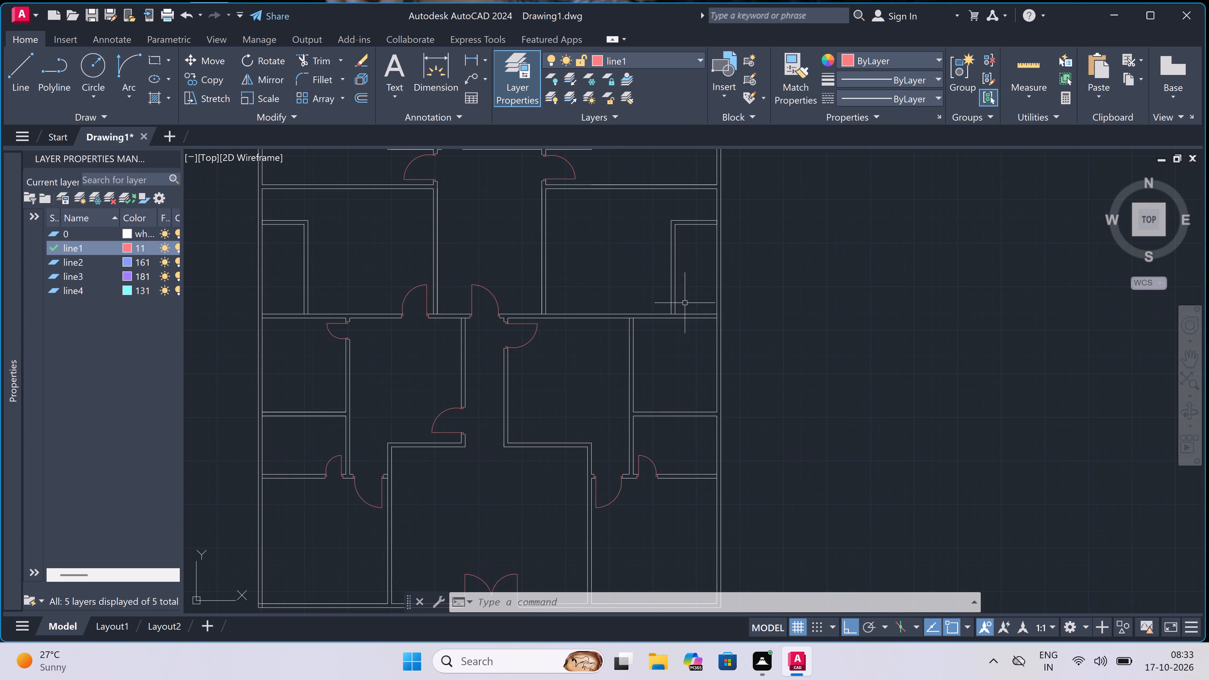
# Draw a jamb across the top of the vertical wall below the small right-hand room, with a 2" downward stub and a 2' leaf extending right.
pyautogui.scroll(1, 673, 298)
pyautogui.scroll(2, 642, 303)
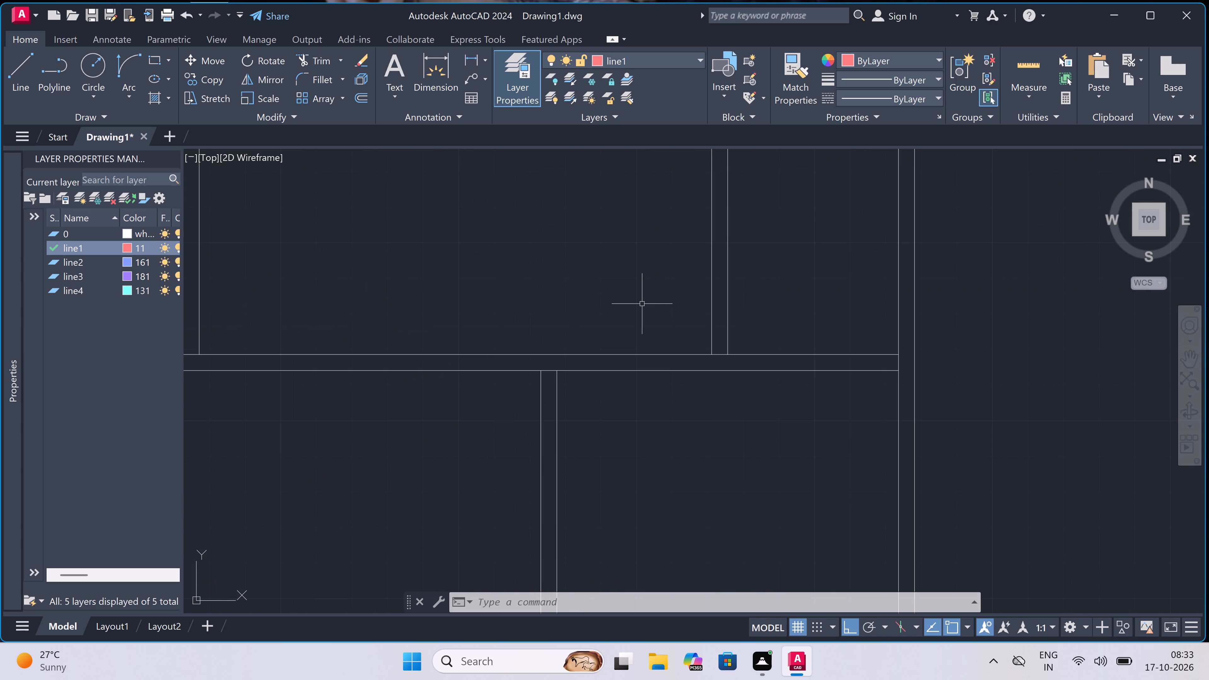
pyautogui.press('l')
pyautogui.press('space')
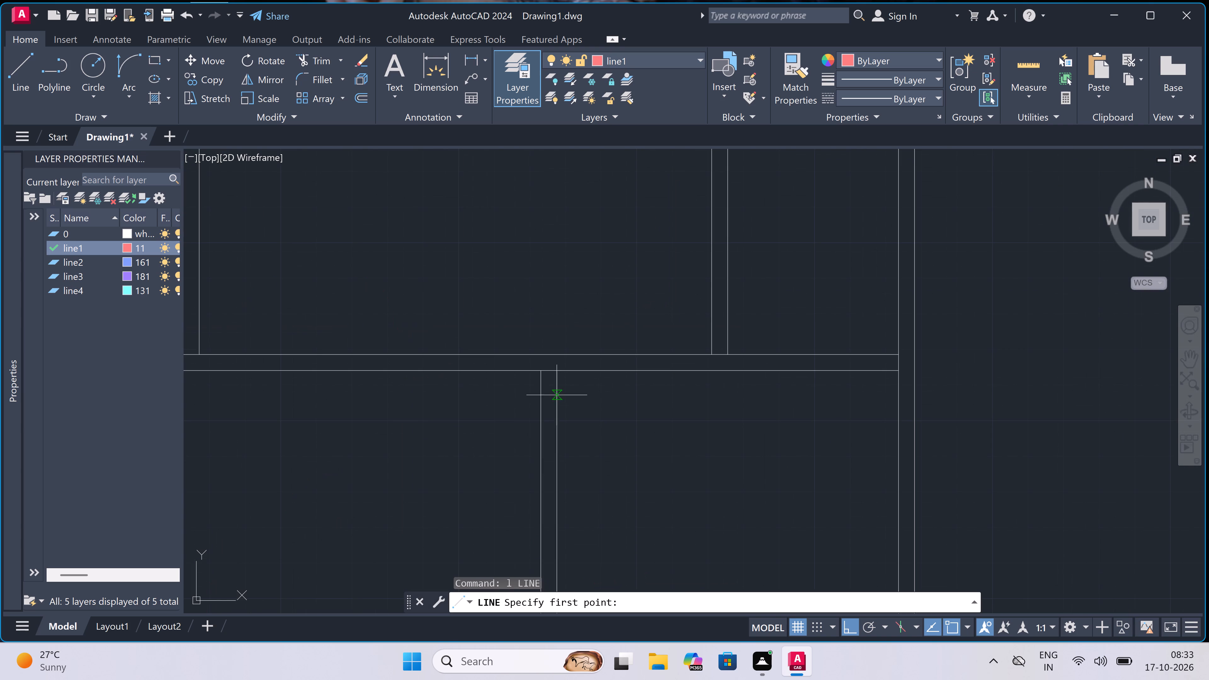
pyautogui.scroll(1, 557, 395)
pyautogui.click(533, 380)
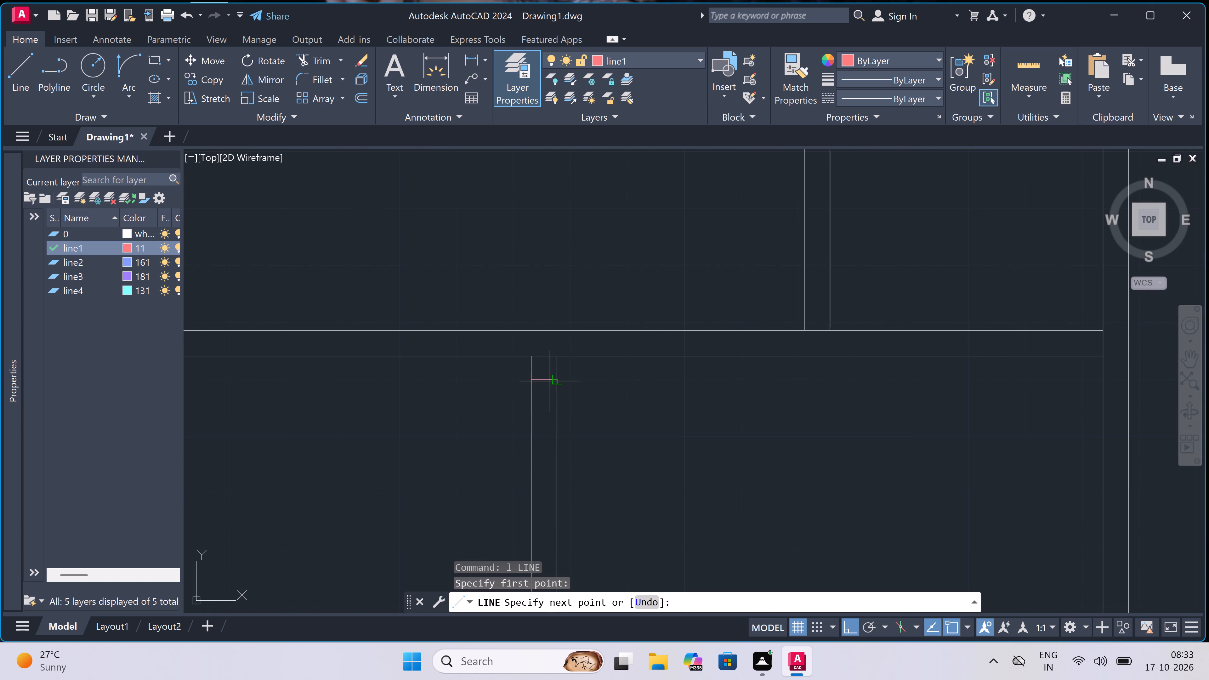
pyautogui.moveTo(556, 381); pyautogui.dragTo(553, 381)
pyautogui.moveTo(541, 380); pyautogui.dragTo(546, 392)
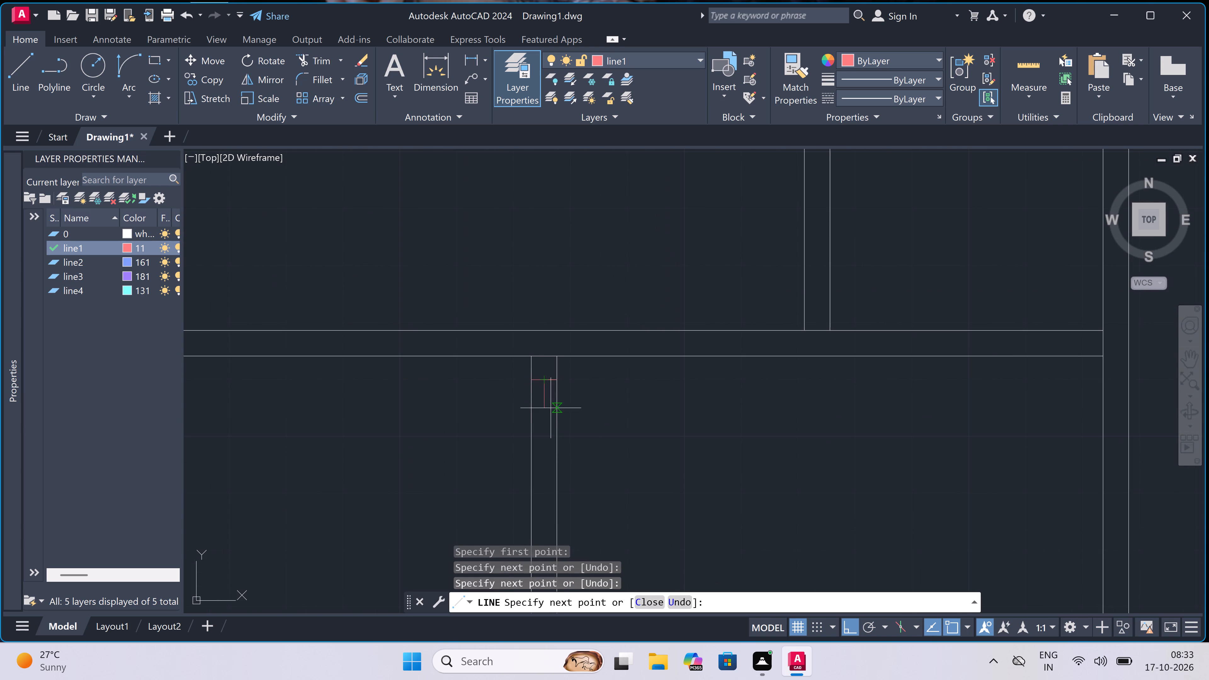
pyautogui.write('2"')
pyautogui.press('space')
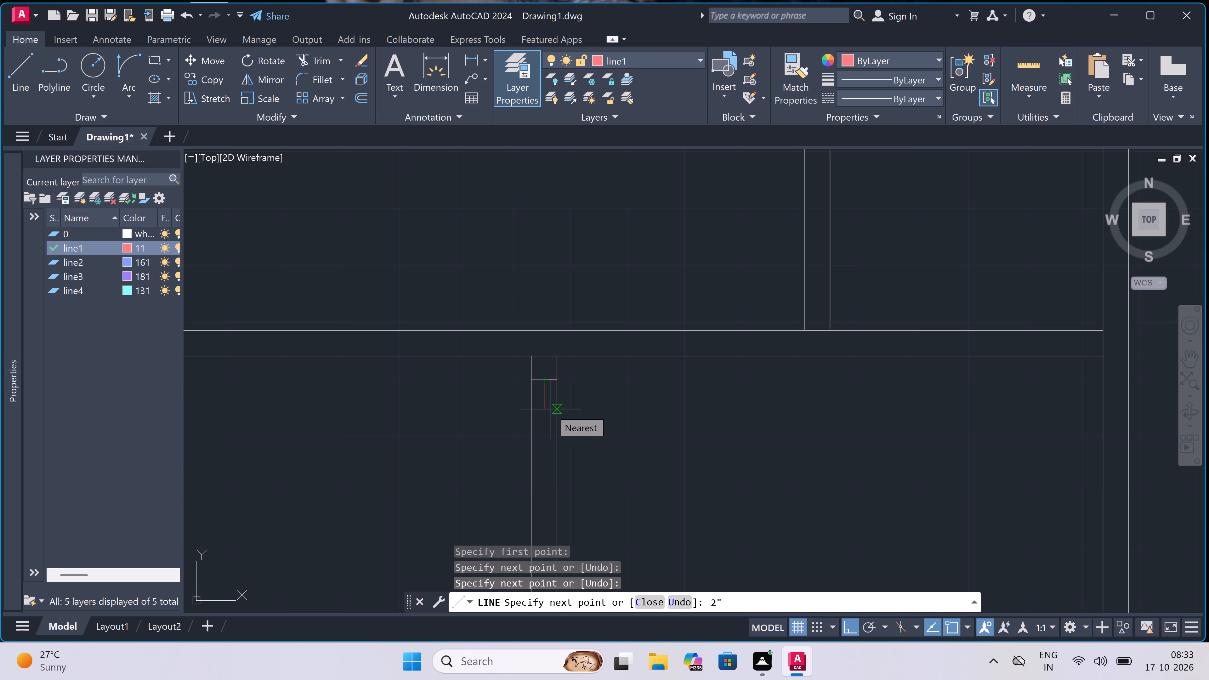
pyautogui.write("2'")
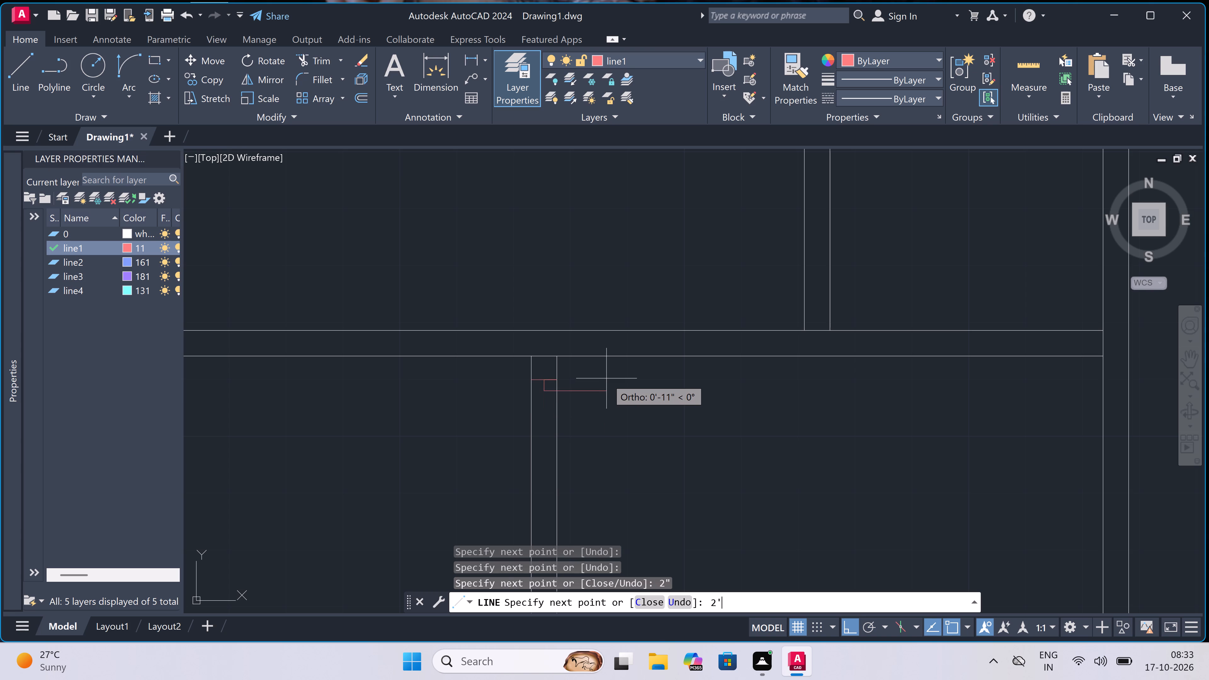
pyautogui.press('space')
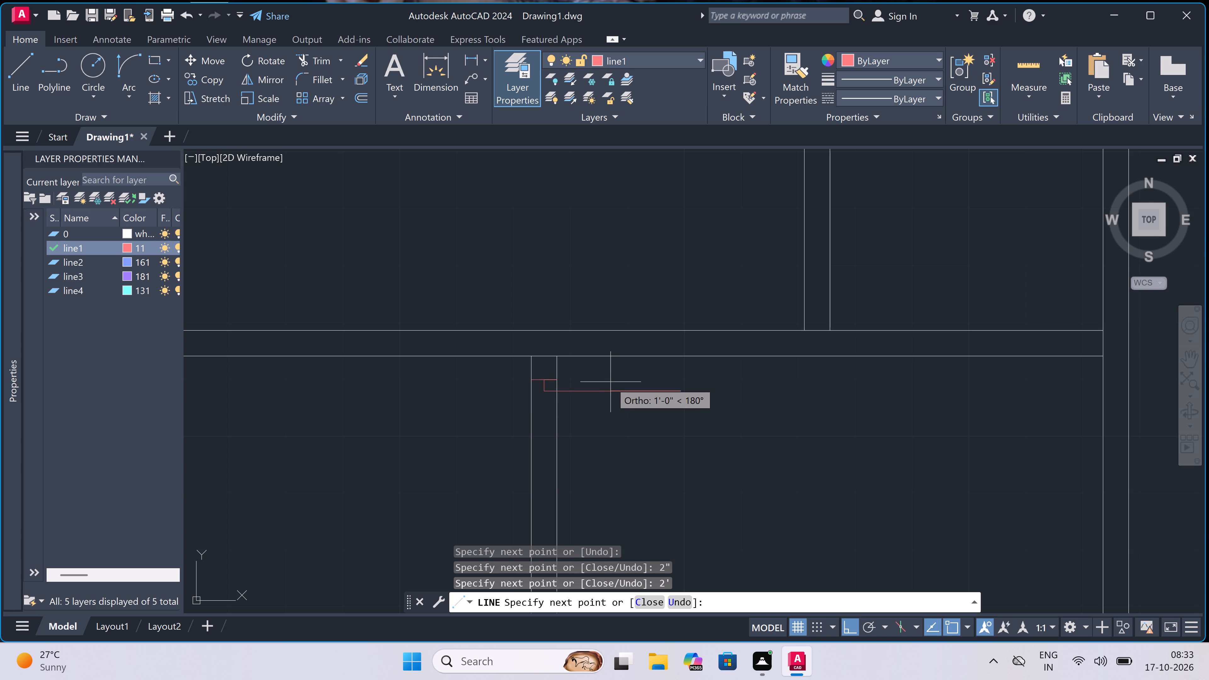
pyautogui.press('Escape')
# Draw a second jamb farther down across the same vertical wall, with a 2" upward stub from its midpoint.
pyautogui.press('space')
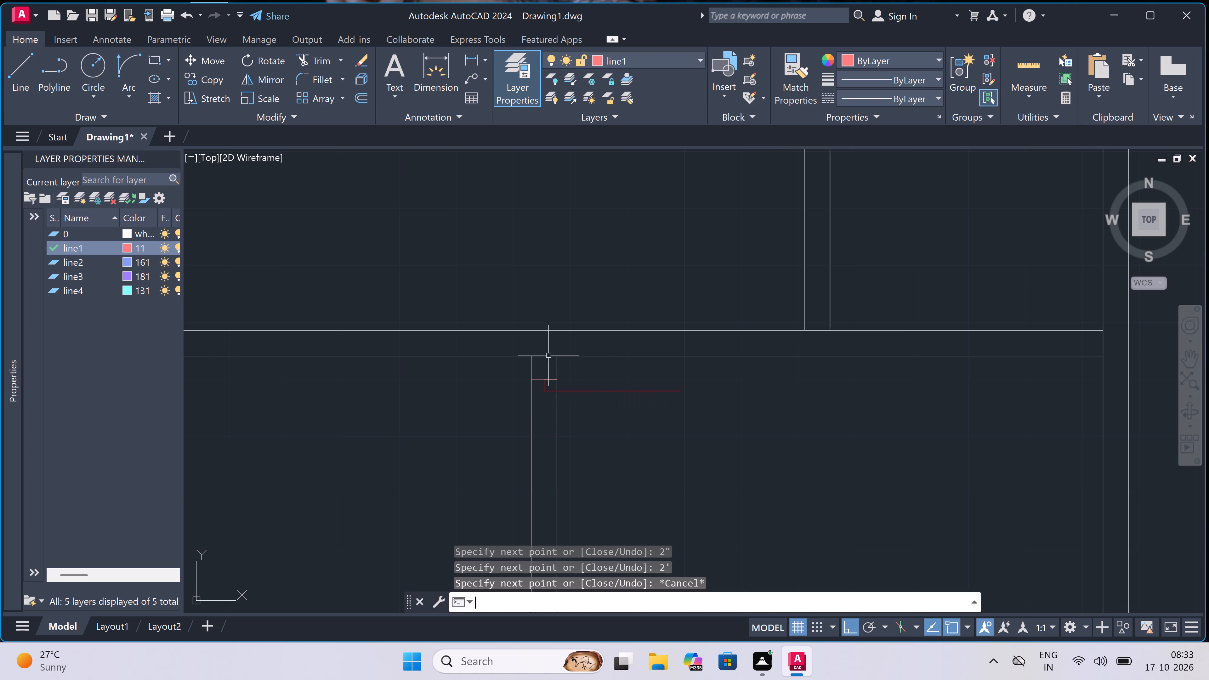
pyautogui.scroll(-2, 548, 356)
pyautogui.scroll(2, 552, 386)
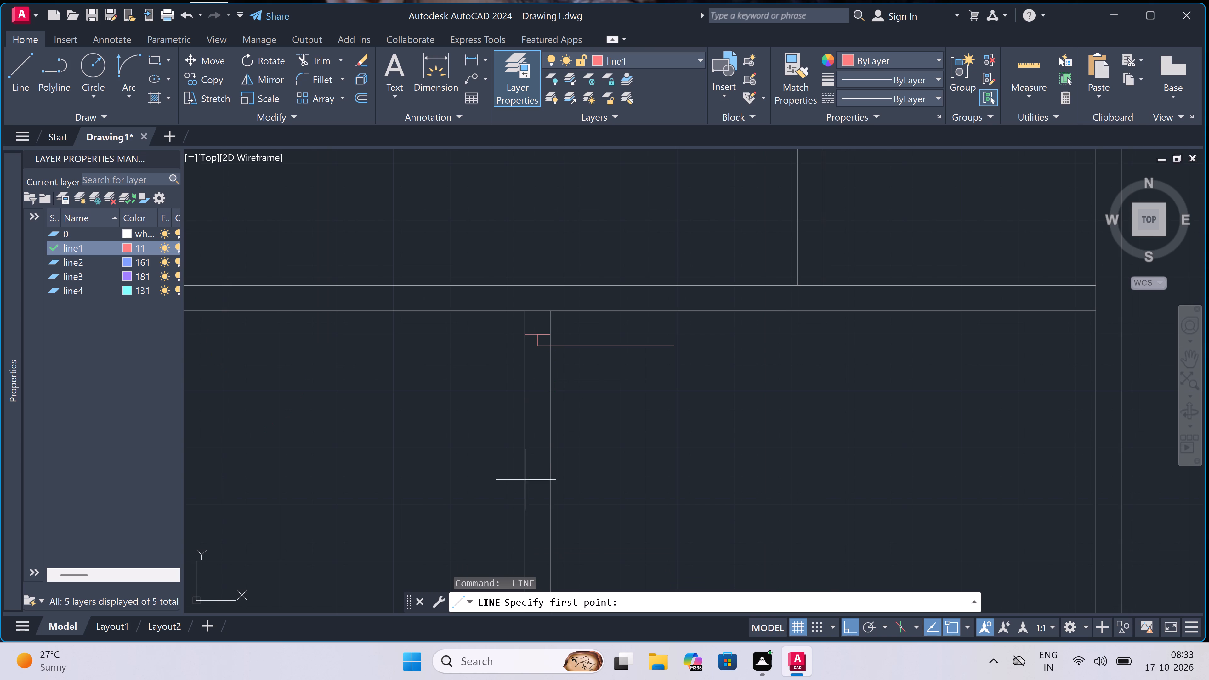
pyautogui.click(523, 468)
pyautogui.click(553, 462)
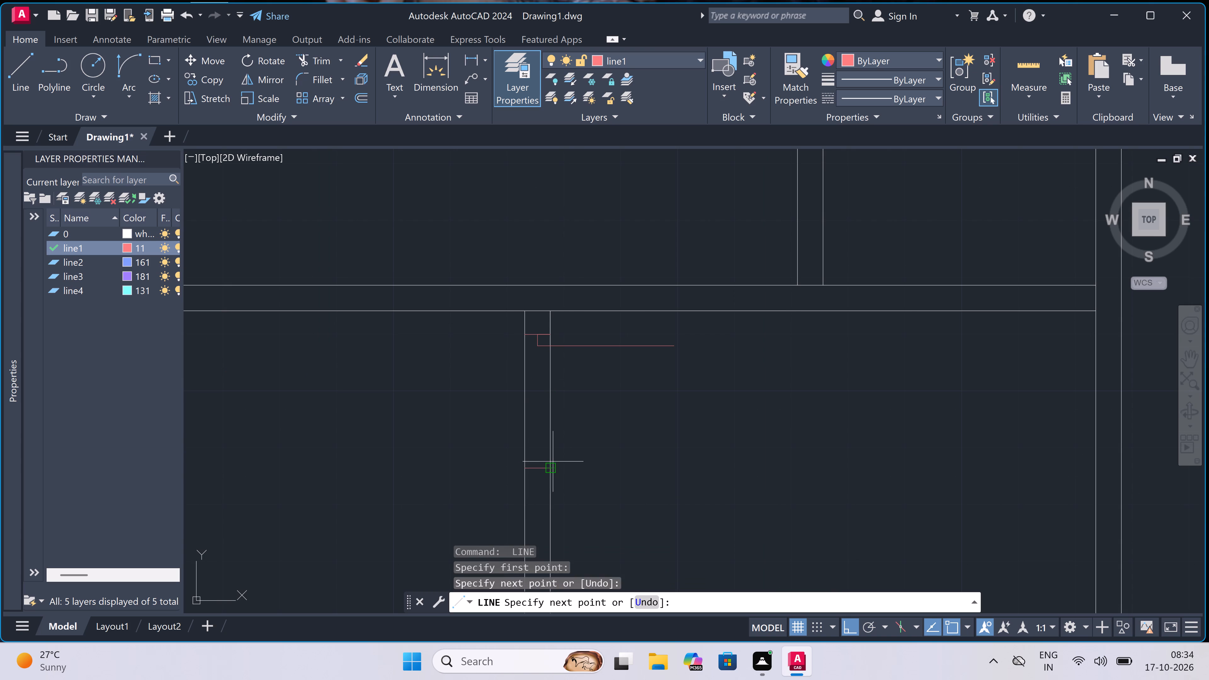
pyautogui.click(539, 464)
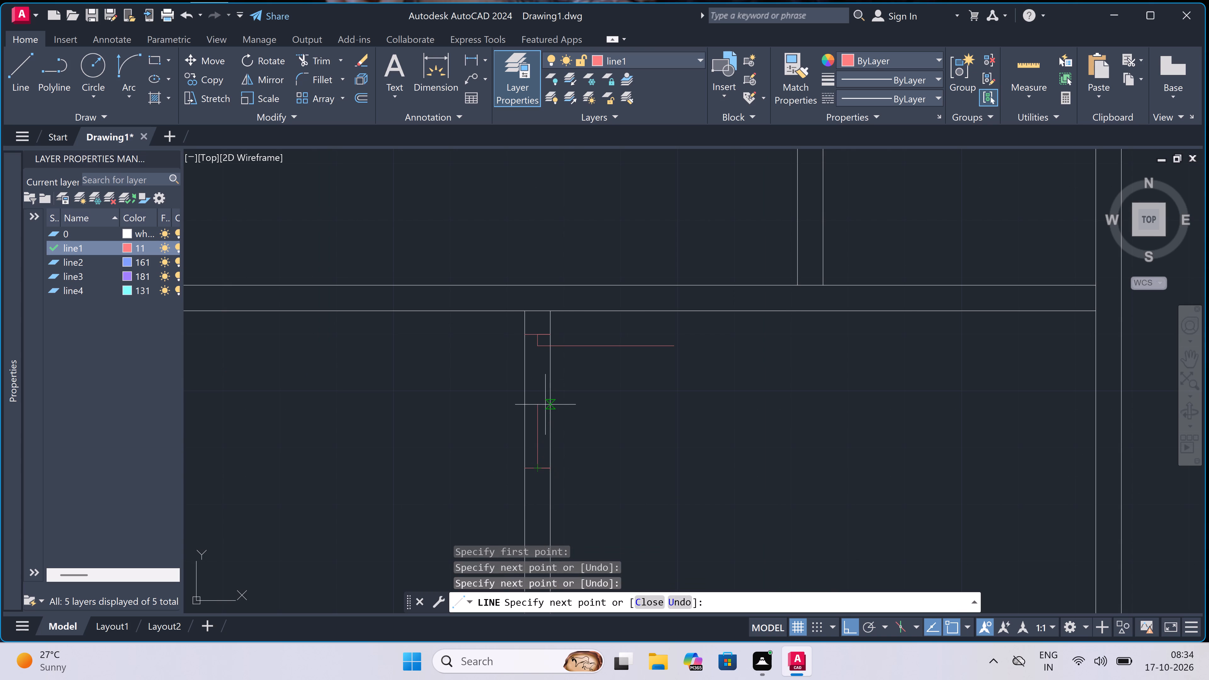
pyautogui.write('2"')
pyautogui.press('space')
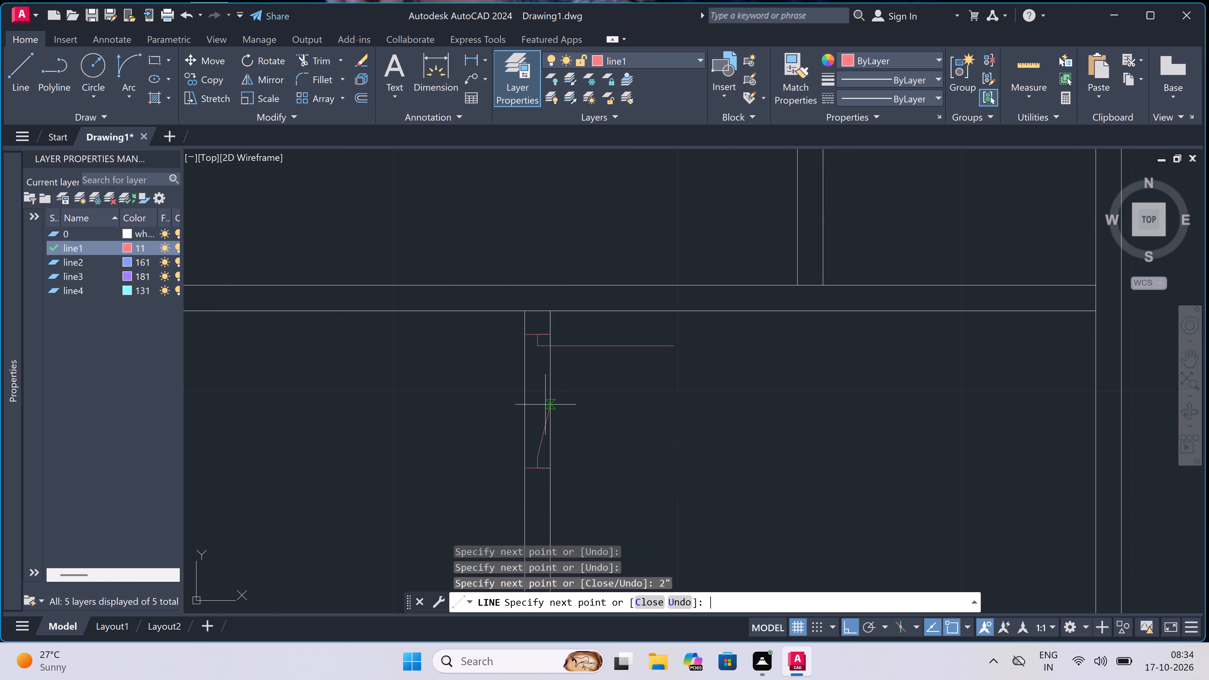
pyautogui.press('Escape')
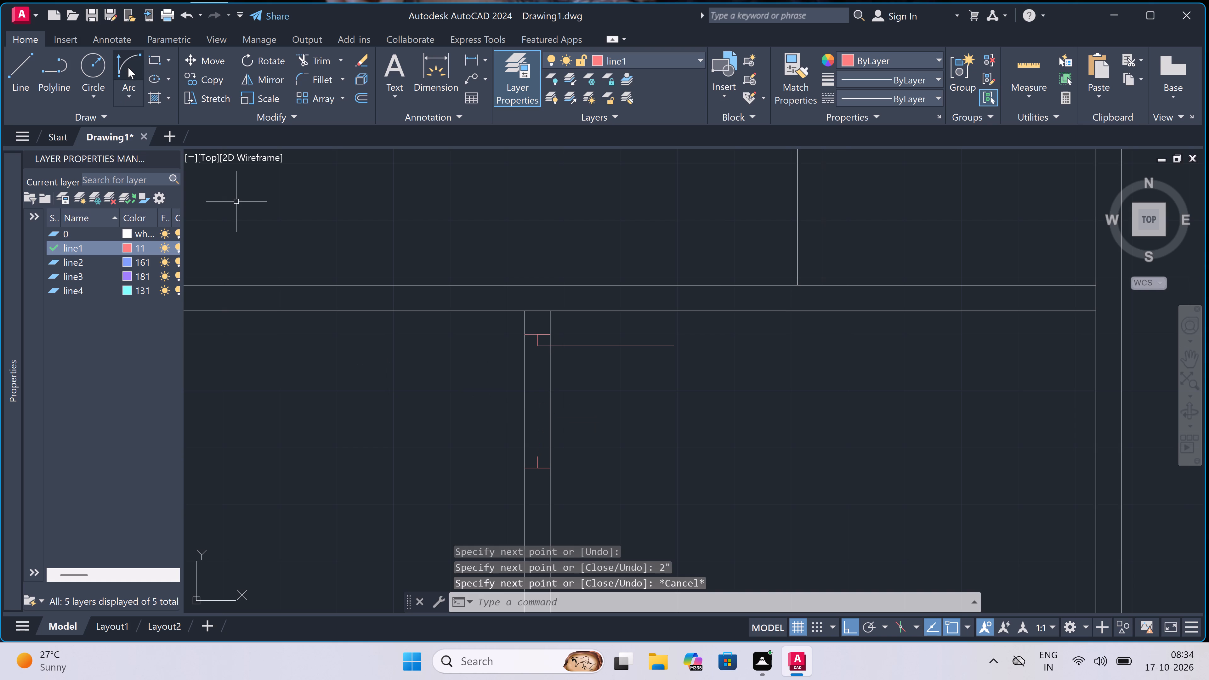
# Draw the swing arc from the right end of the 2' leaf to the end of the lower jamb's stub.
pyautogui.click(129, 67)
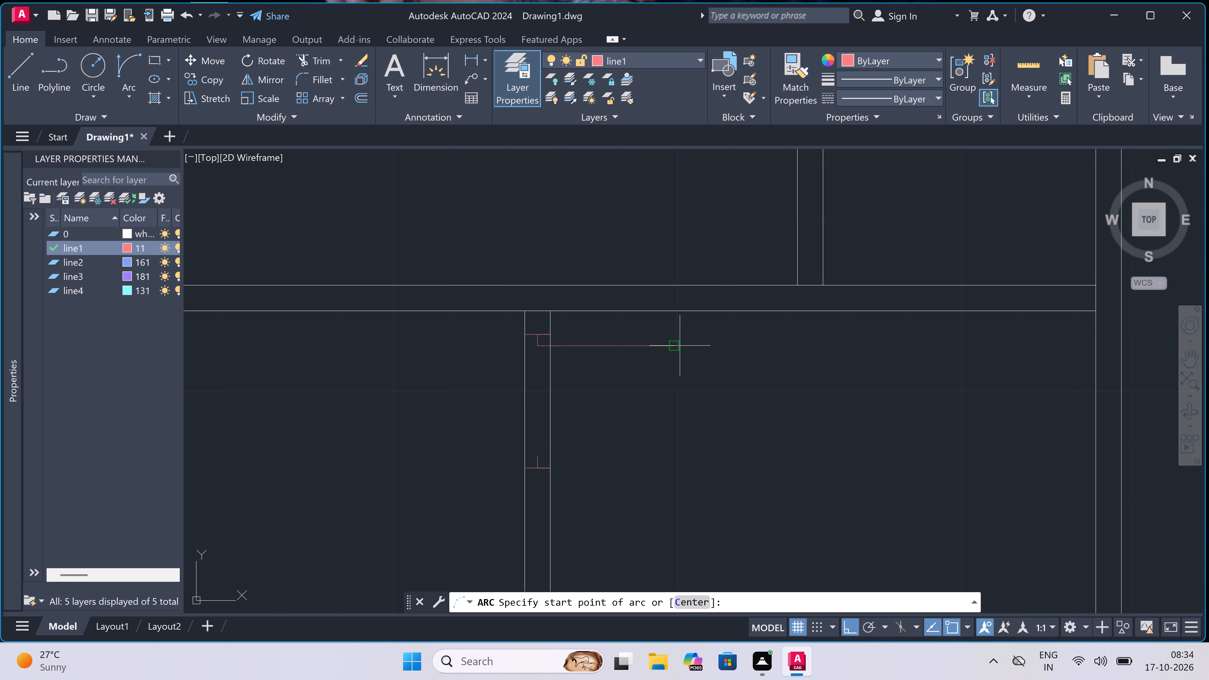
pyautogui.click(672, 346)
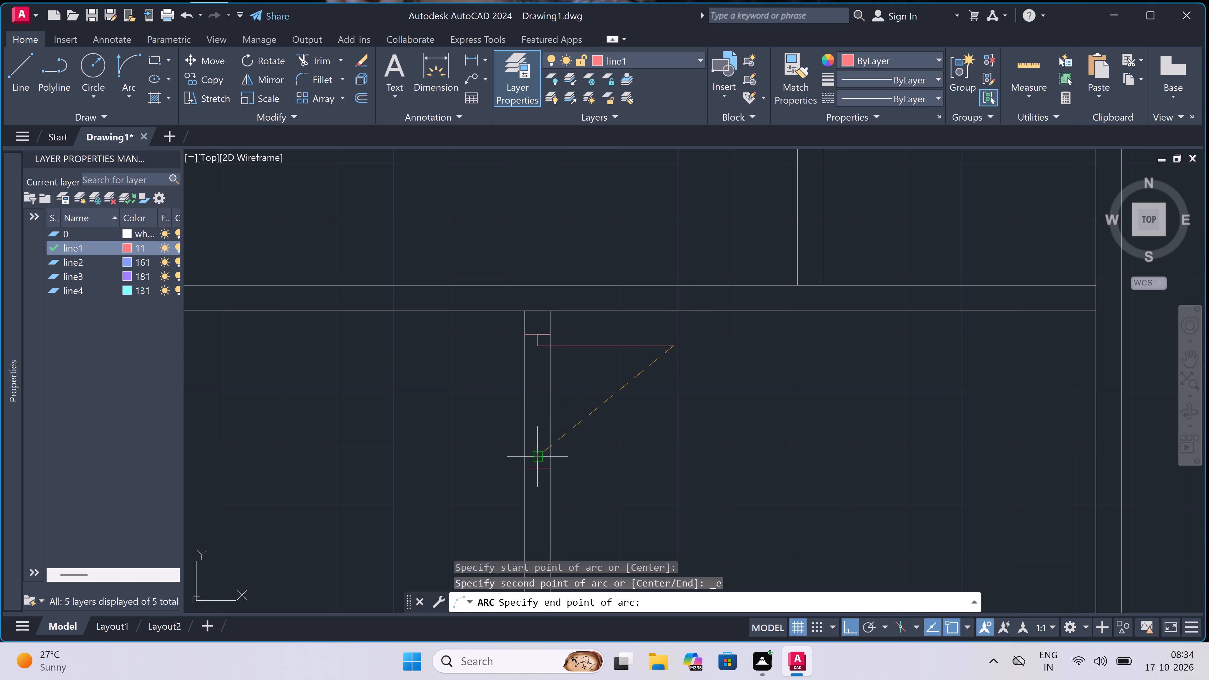
pyautogui.click(540, 456)
pyautogui.click(640, 456)
# Trim both vertical wall lines between the two jambs to open the doorway.
pyautogui.press('t')
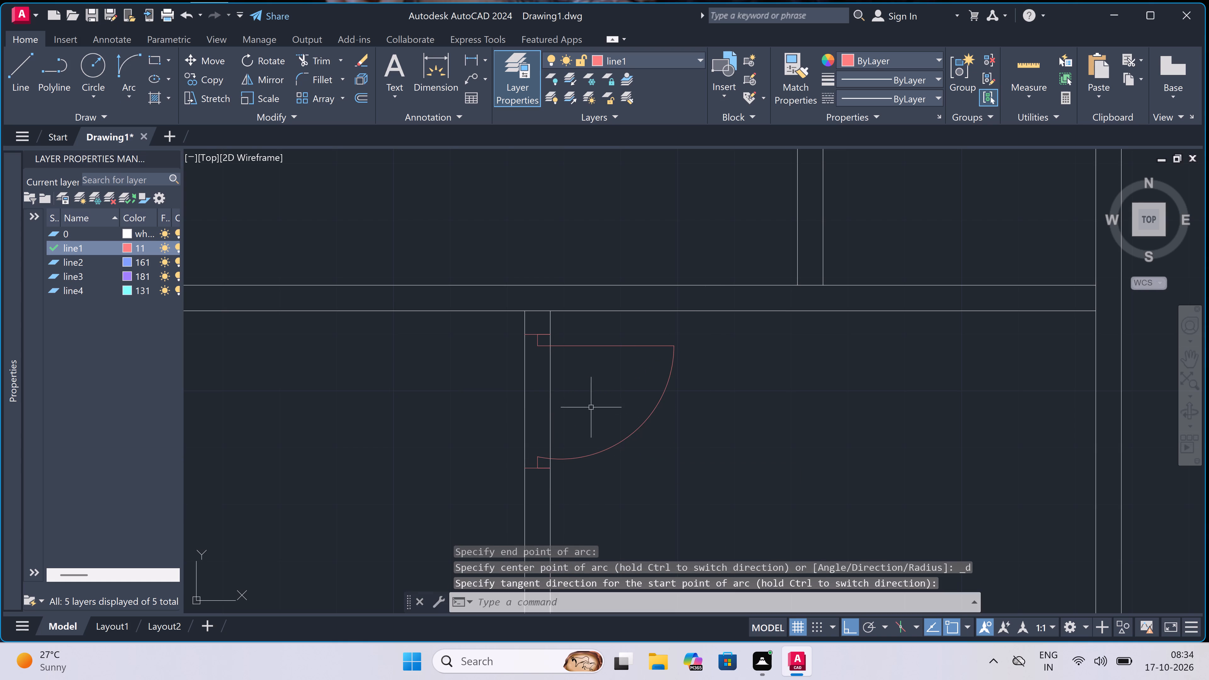
pyautogui.press('r')
pyautogui.press('space')
pyautogui.moveTo(559, 396); pyautogui.dragTo(553, 405)
pyautogui.click(497, 425)
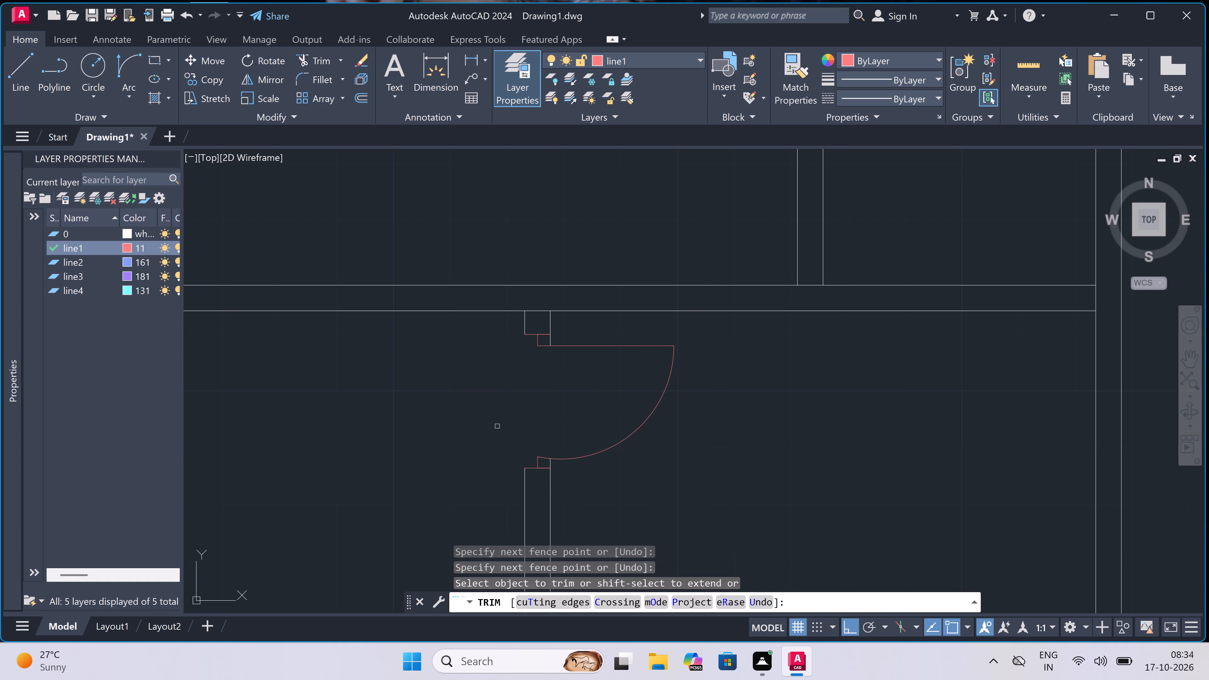
# Trim the crossing lines where the horizontal wall meets the doorway wall, the small room's vertical wall and the outer wall, joining the walls.
pyautogui.click(539, 319)
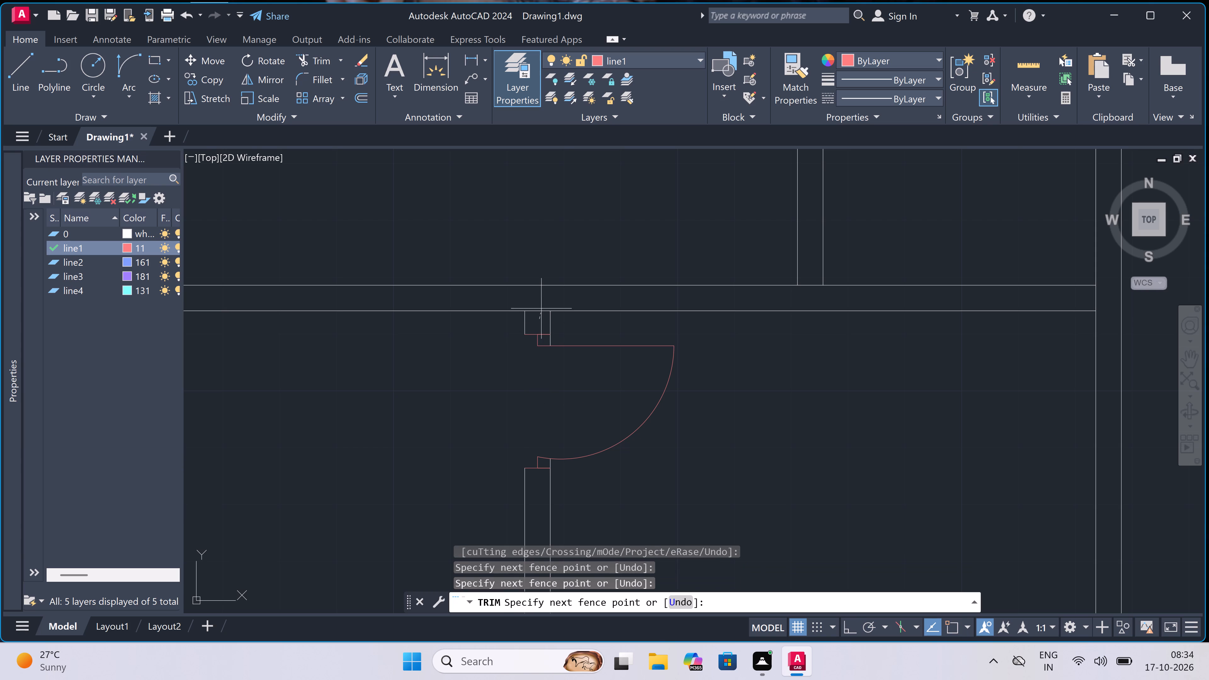
pyautogui.click(543, 303)
pyautogui.scroll(-4, 546, 304)
pyautogui.scroll(4, 595, 281)
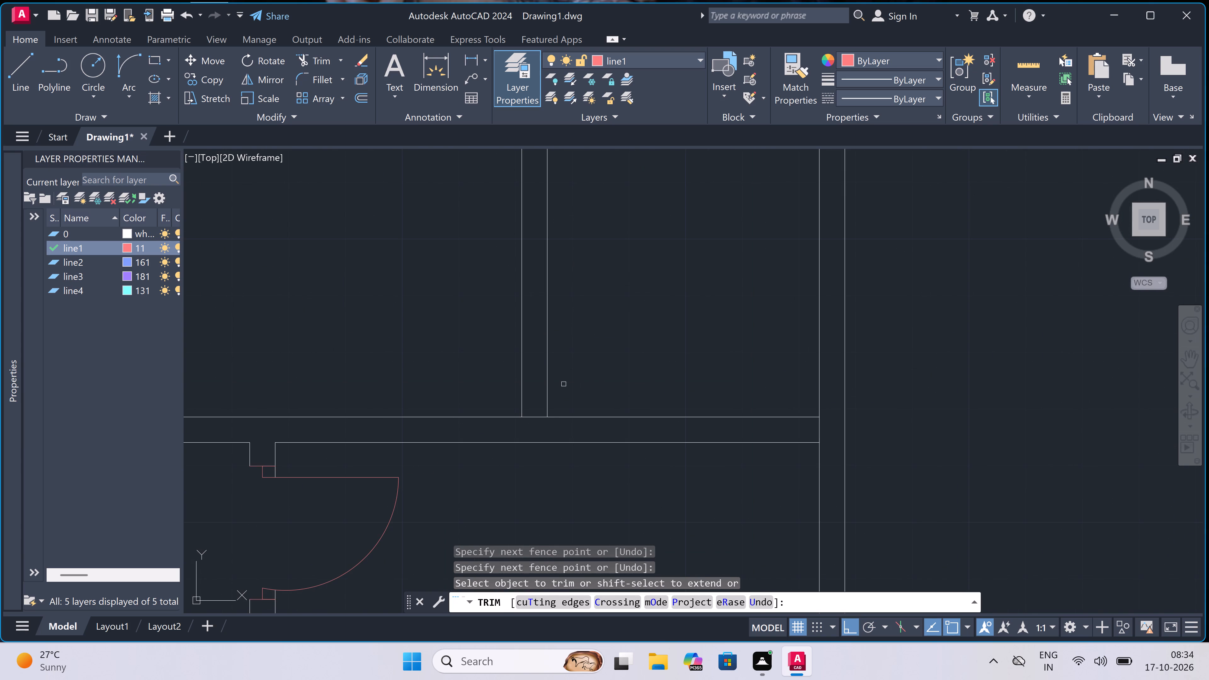
pyautogui.click(543, 429)
pyautogui.click(534, 400)
pyautogui.click(811, 435)
pyautogui.click(833, 431)
pyautogui.scroll(-4, 678, 409)
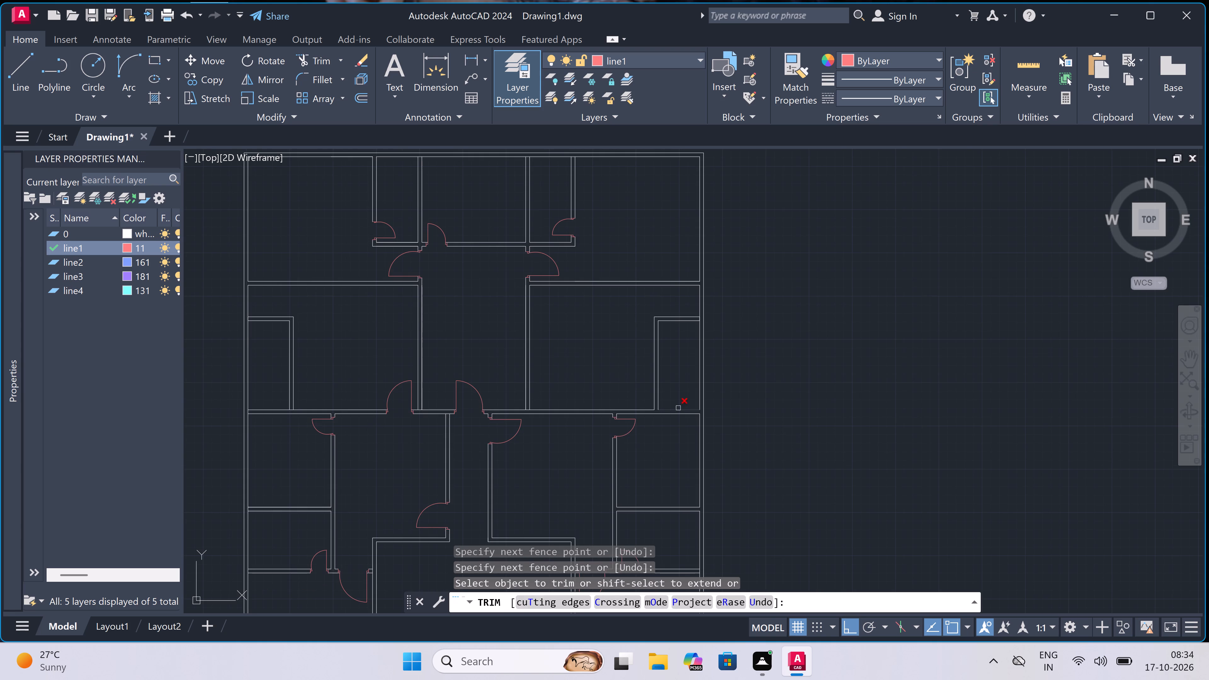
pyautogui.press('Escape')
# Draw a jamb across the bottom of the small right-hand room's vertical wall, with a 2" upward stub and a 2' leaf extending right.
pyautogui.scroll(1, 659, 375)
pyautogui.write('l')
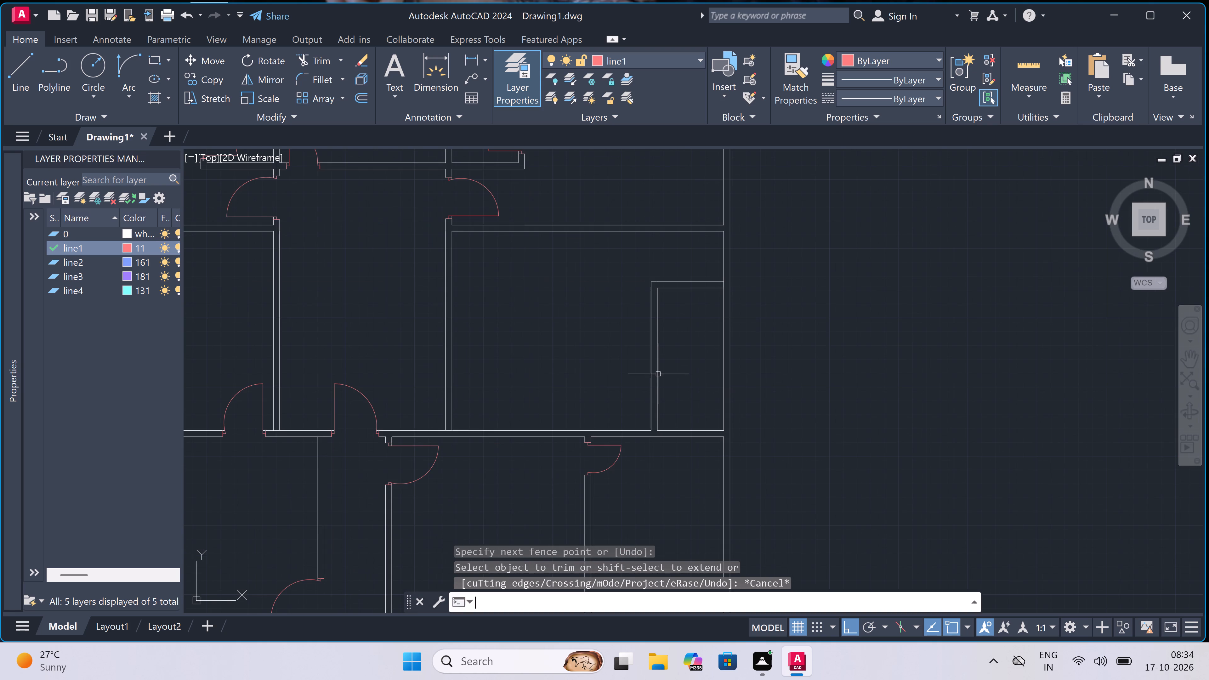
pyautogui.press('space')
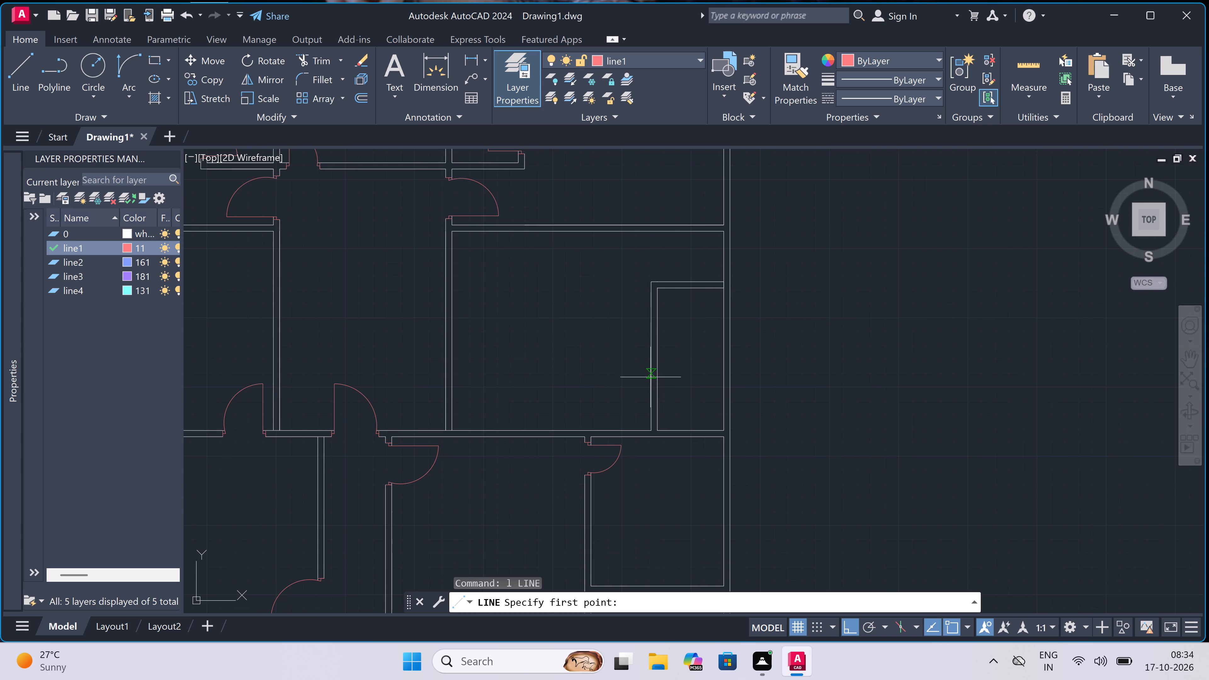
pyautogui.scroll(2, 649, 443)
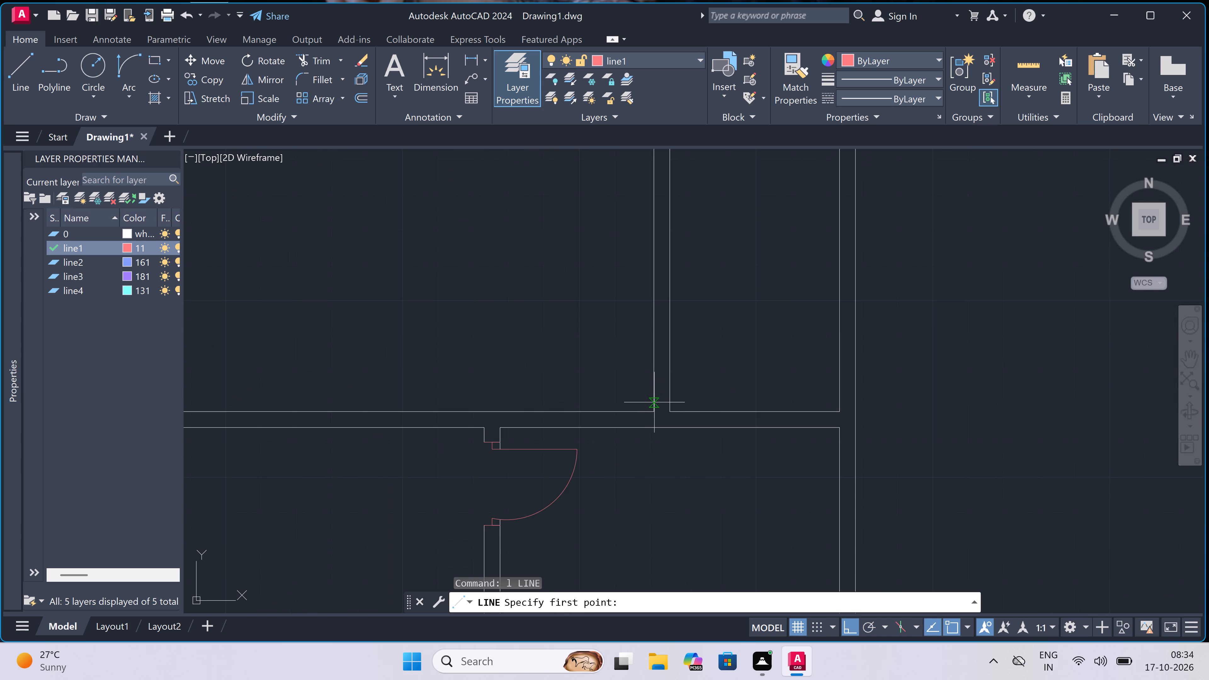
pyautogui.click(655, 400)
pyautogui.click(668, 398)
pyautogui.moveTo(663, 397); pyautogui.dragTo(663, 394)
pyautogui.write('2"')
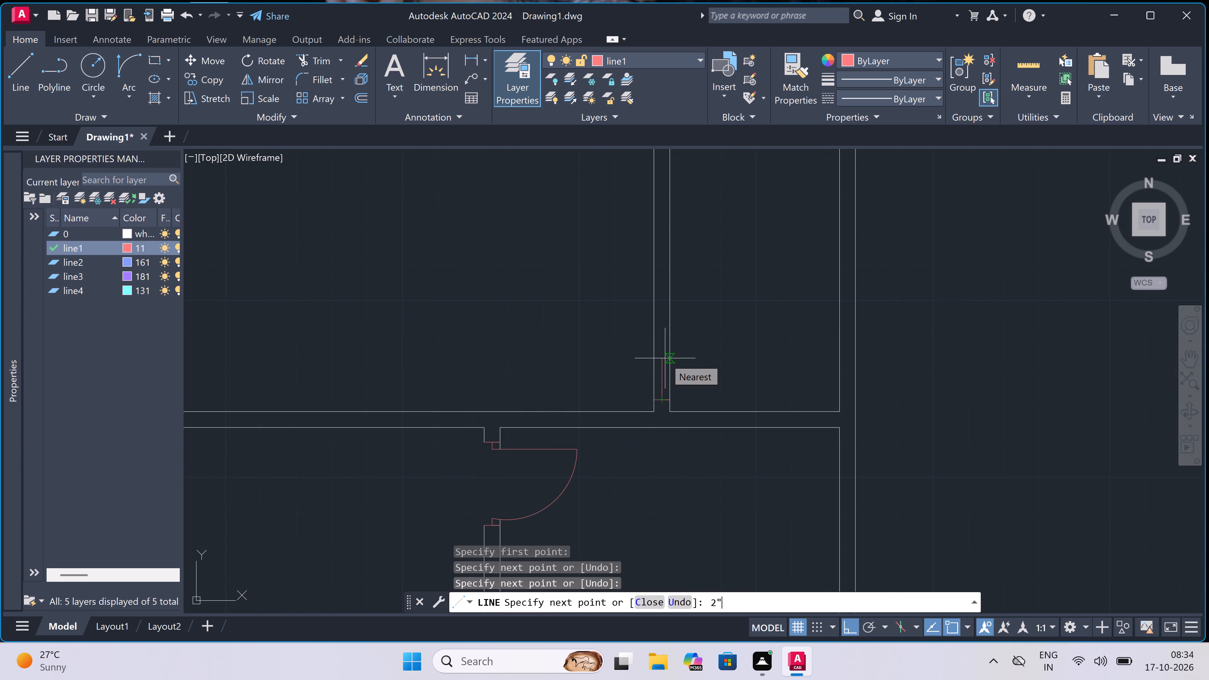
pyautogui.press('space')
pyautogui.write("2'")
pyautogui.press('space')
pyautogui.press('Escape')
# Draw a second jamb higher up across the small room's vertical wall, with a 2" downward stub from its midpoint.
pyautogui.press('space')
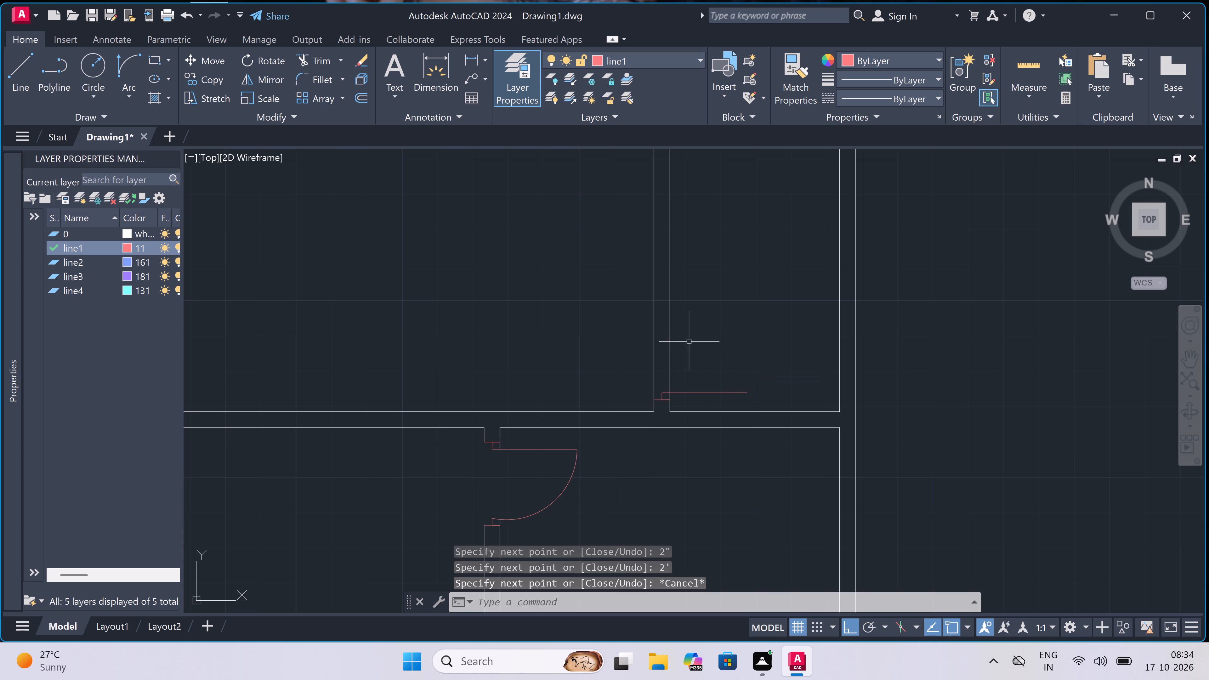
pyautogui.scroll(3, 661, 331)
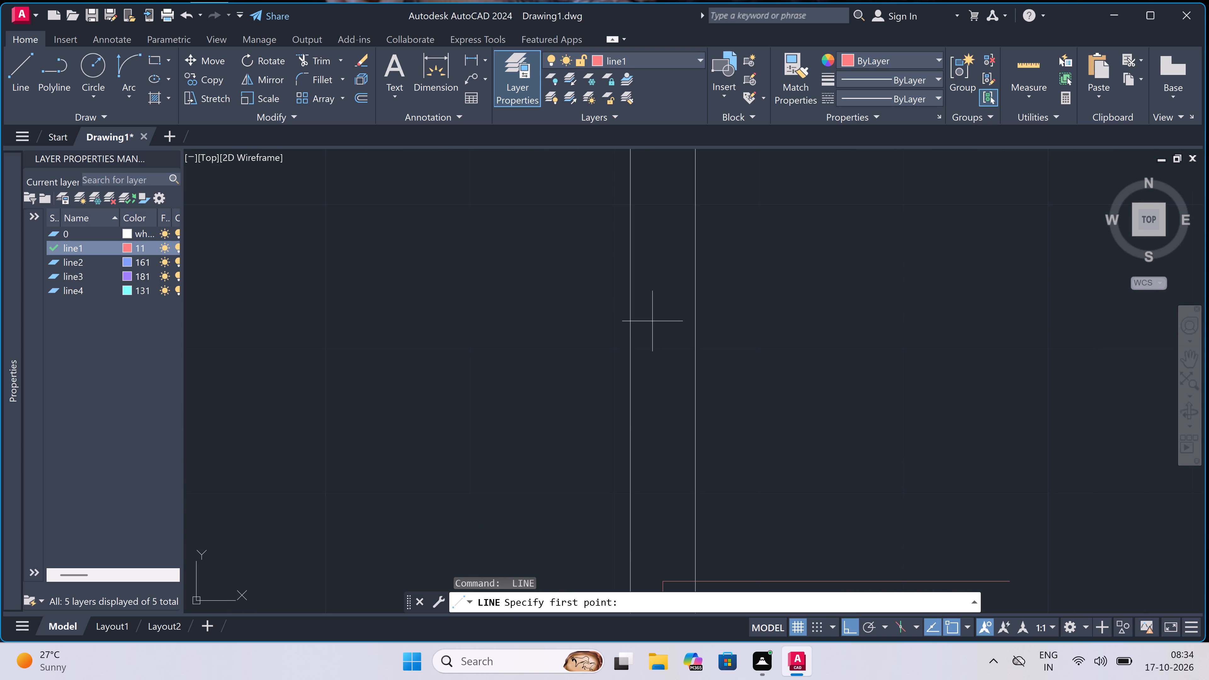
pyautogui.scroll(-1, 652, 321)
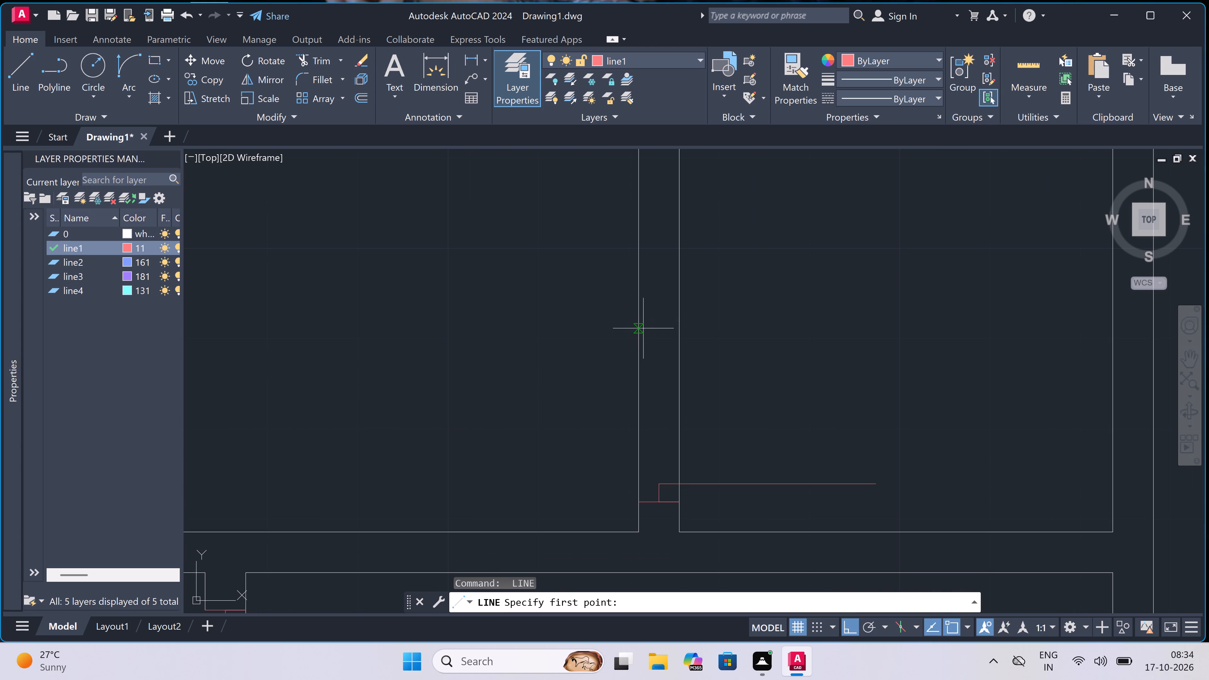
pyautogui.click(643, 333)
pyautogui.moveTo(680, 329); pyautogui.dragTo(674, 333)
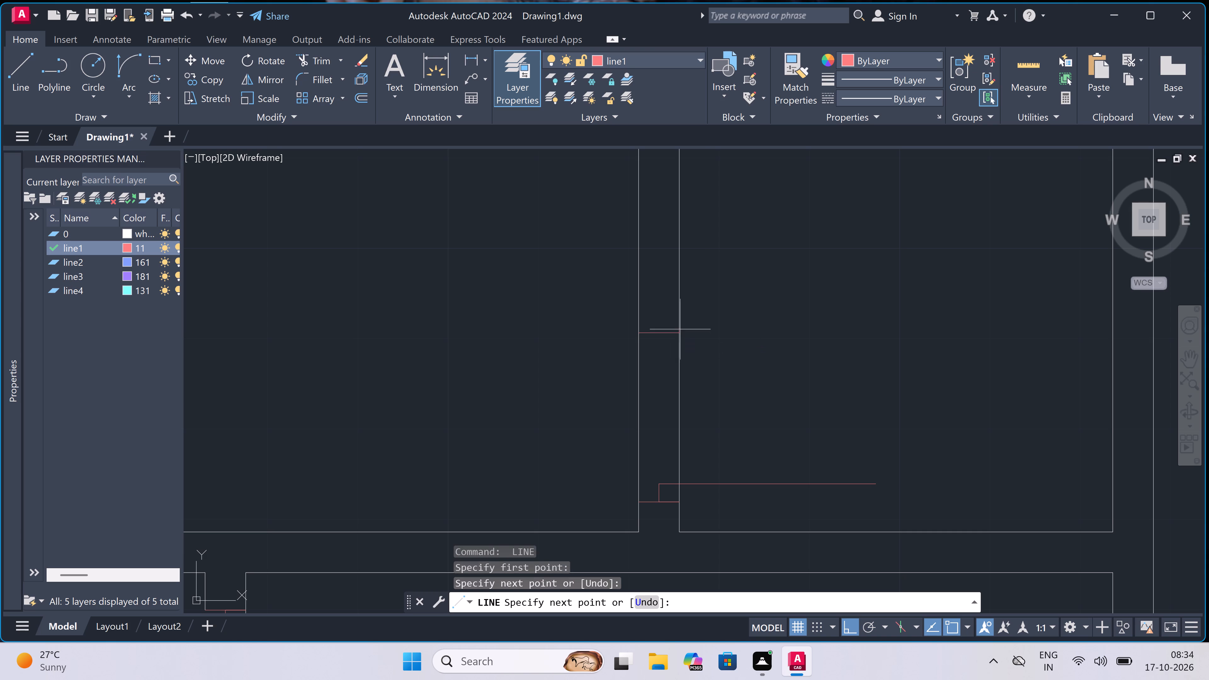
pyautogui.click(656, 337)
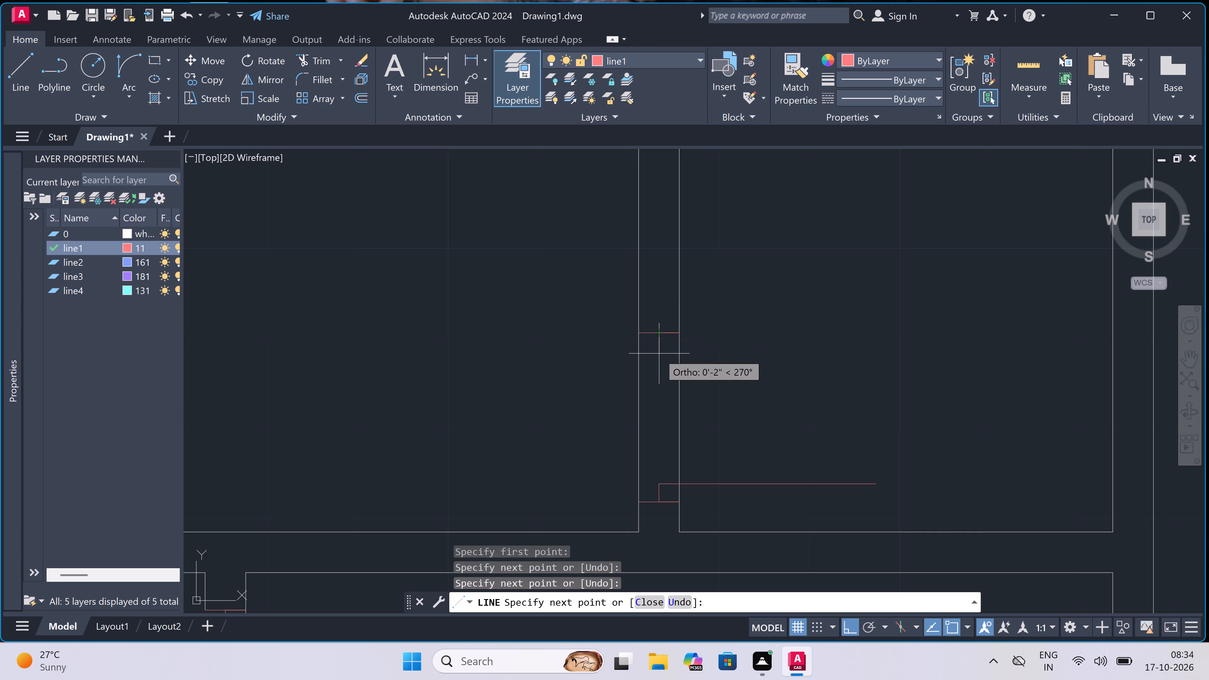
pyautogui.write('2"')
pyautogui.press('space')
pyautogui.press('Escape')
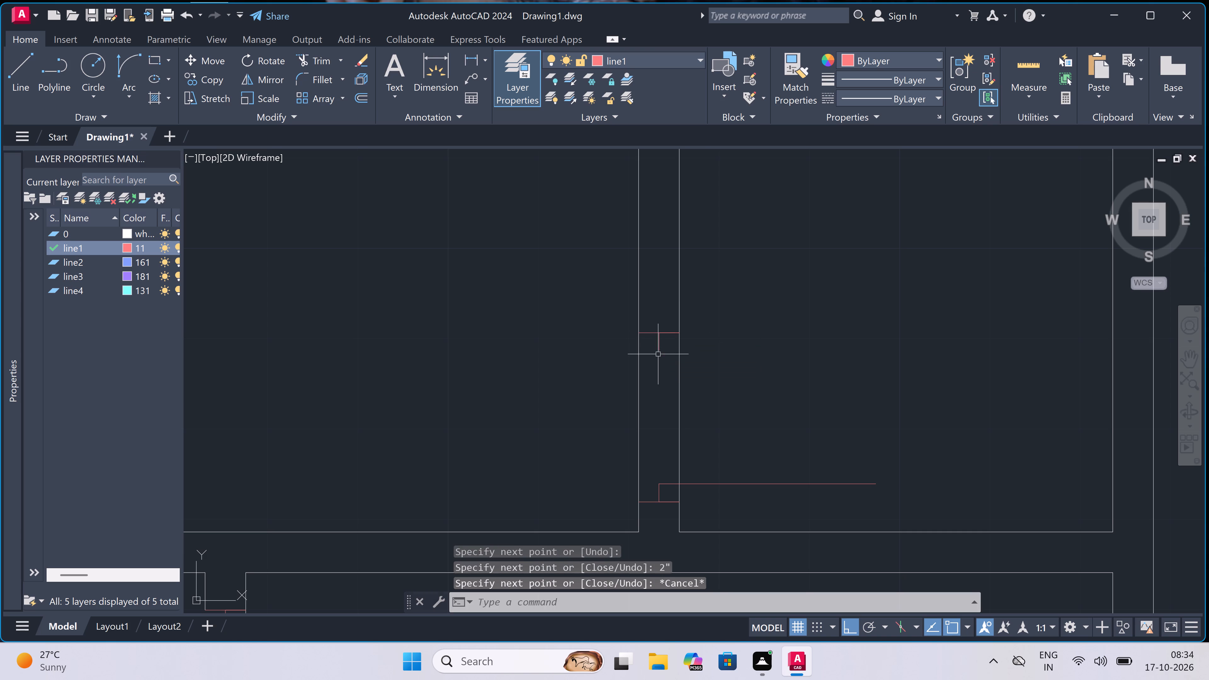
# Draw the swing arc from the right end of the 2' leaf to the end of the upper jamb's stub.
pyautogui.moveTo(130, 59); pyautogui.dragTo(134, 62)
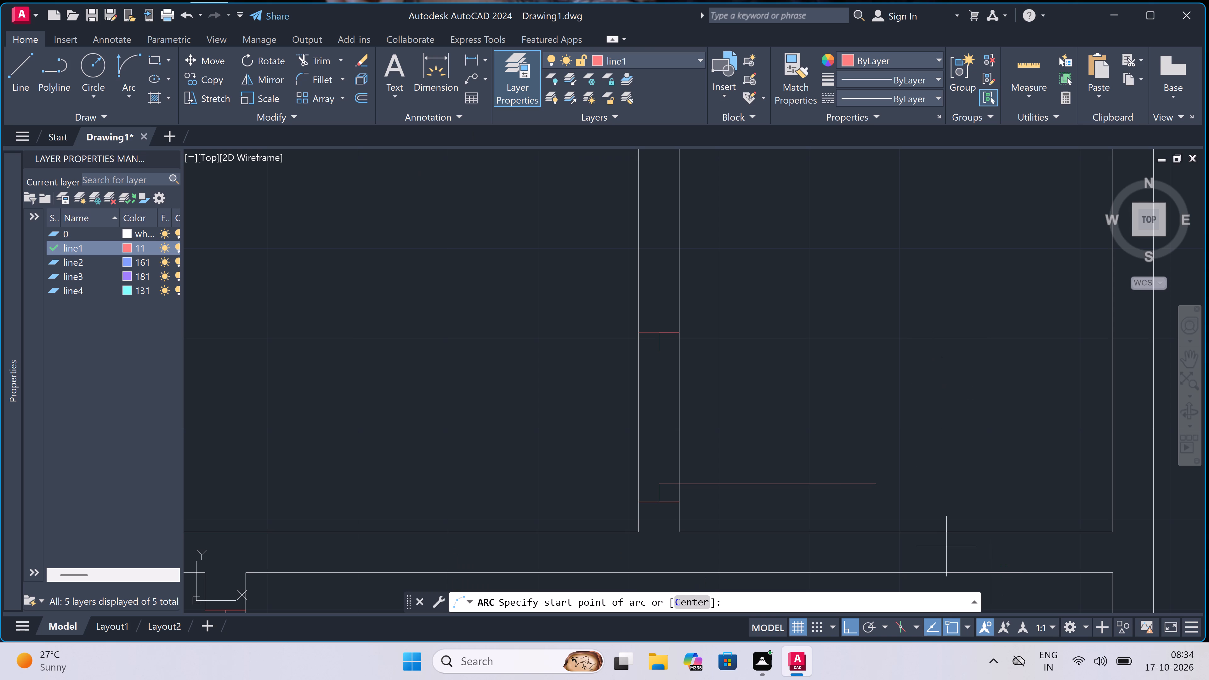
pyautogui.moveTo(878, 486); pyautogui.dragTo(862, 479)
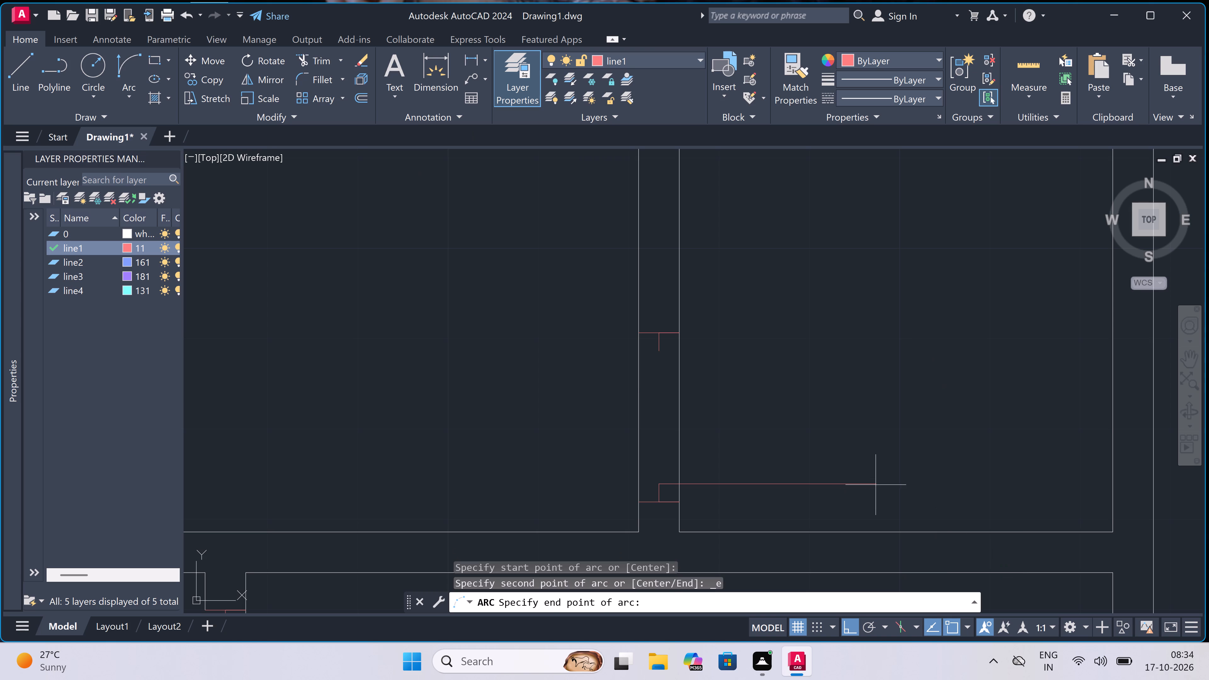
pyautogui.click(662, 355)
pyautogui.click(763, 330)
# Trim the two wall lines between the jambs of the small right-hand room's door to clear the opening.
pyautogui.press('t')
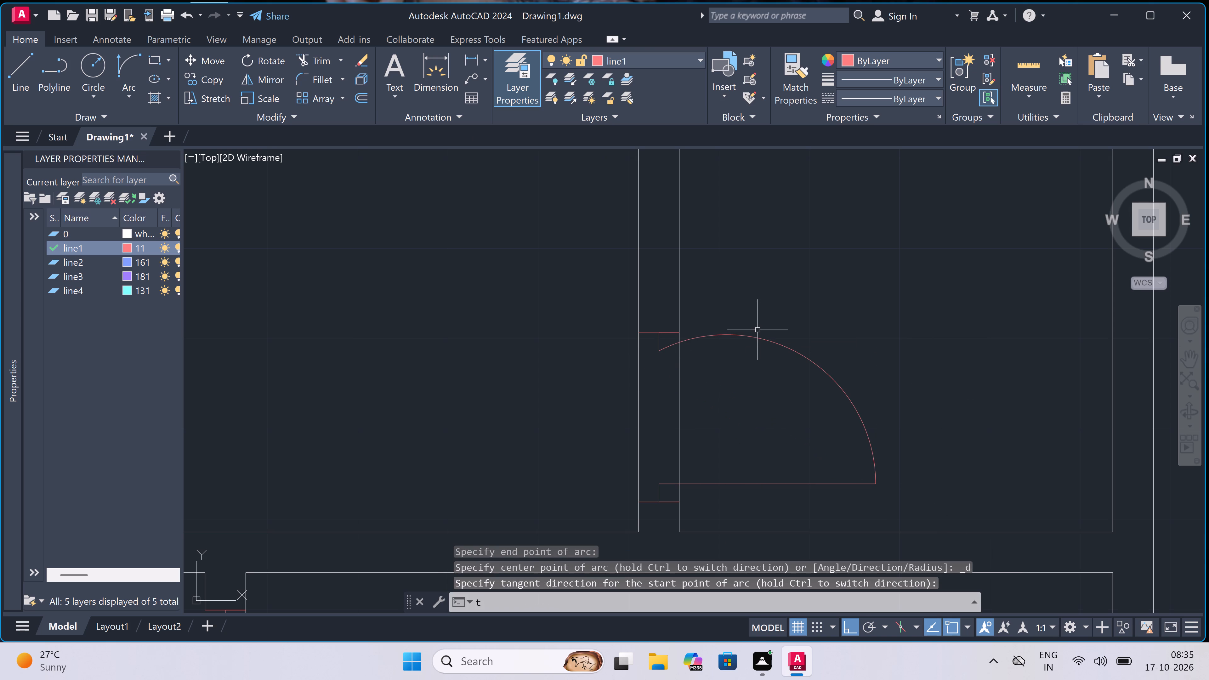
pyautogui.press('r')
pyautogui.press('space')
pyautogui.click(732, 416)
pyautogui.moveTo(547, 426); pyautogui.dragTo(550, 423)
pyautogui.press('Escape')
# Draw a jamb across the bottom of the small left-hand room's vertical wall, with a 2" upward stub and a 2' leaf extending left.
pyautogui.scroll(-5, 721, 391)
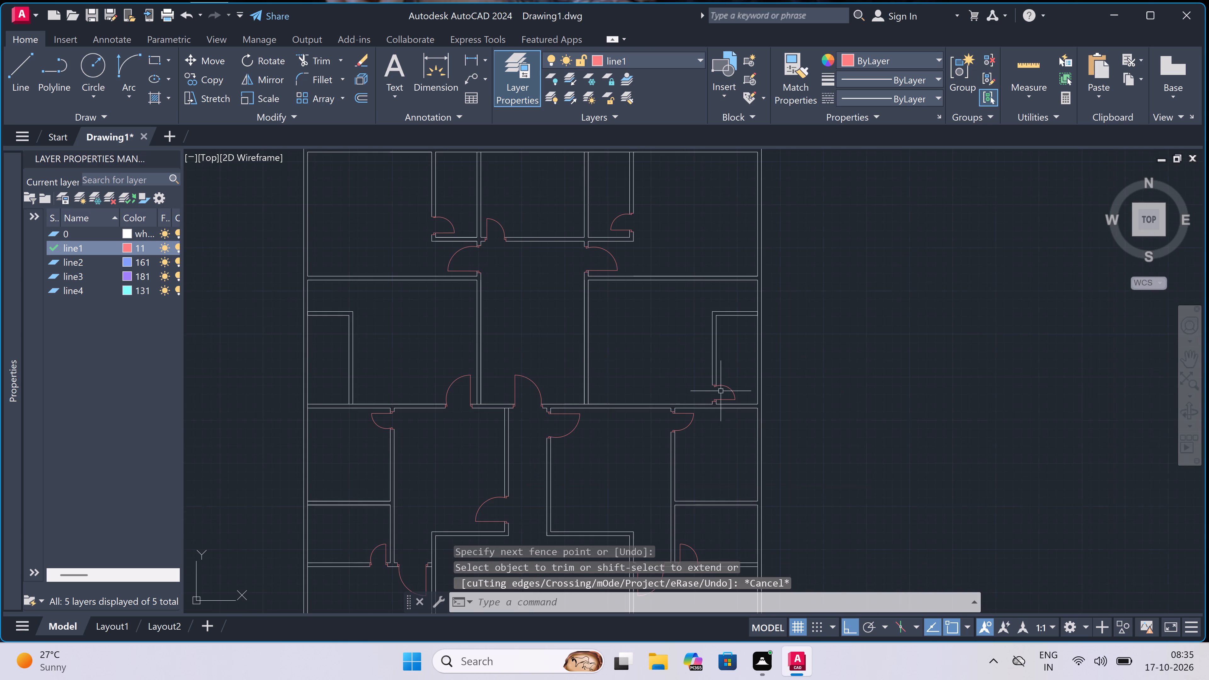
pyautogui.scroll(3, 322, 391)
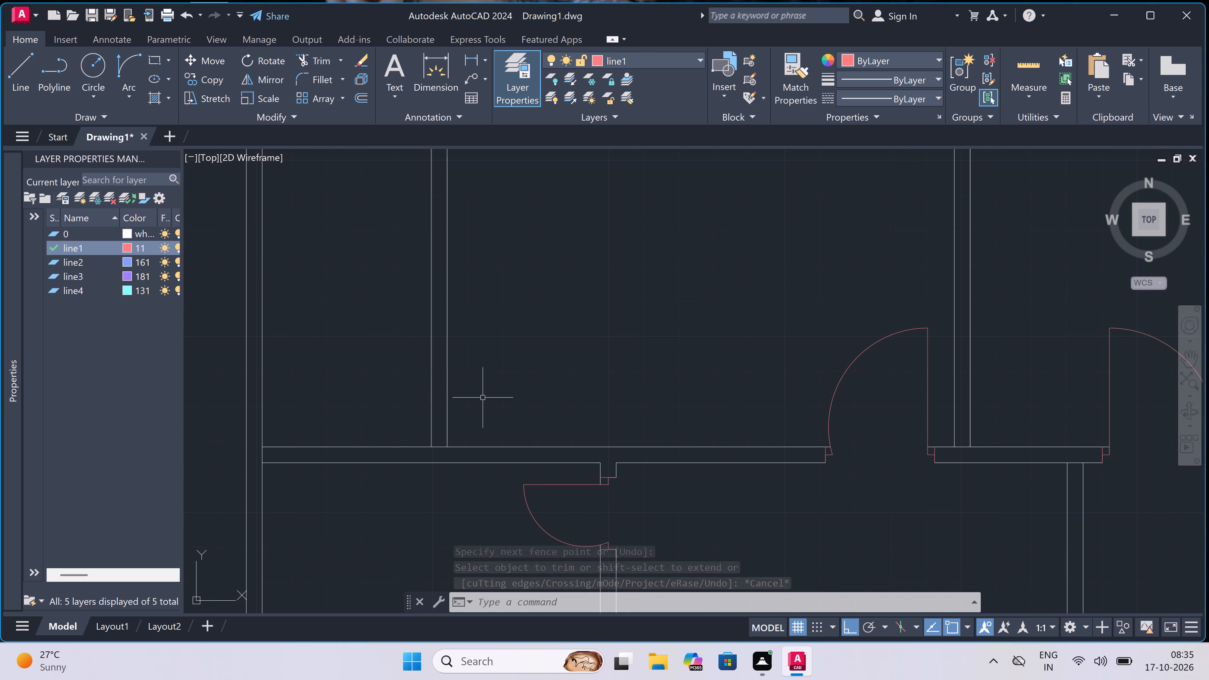
pyautogui.write('l')
pyautogui.press('space')
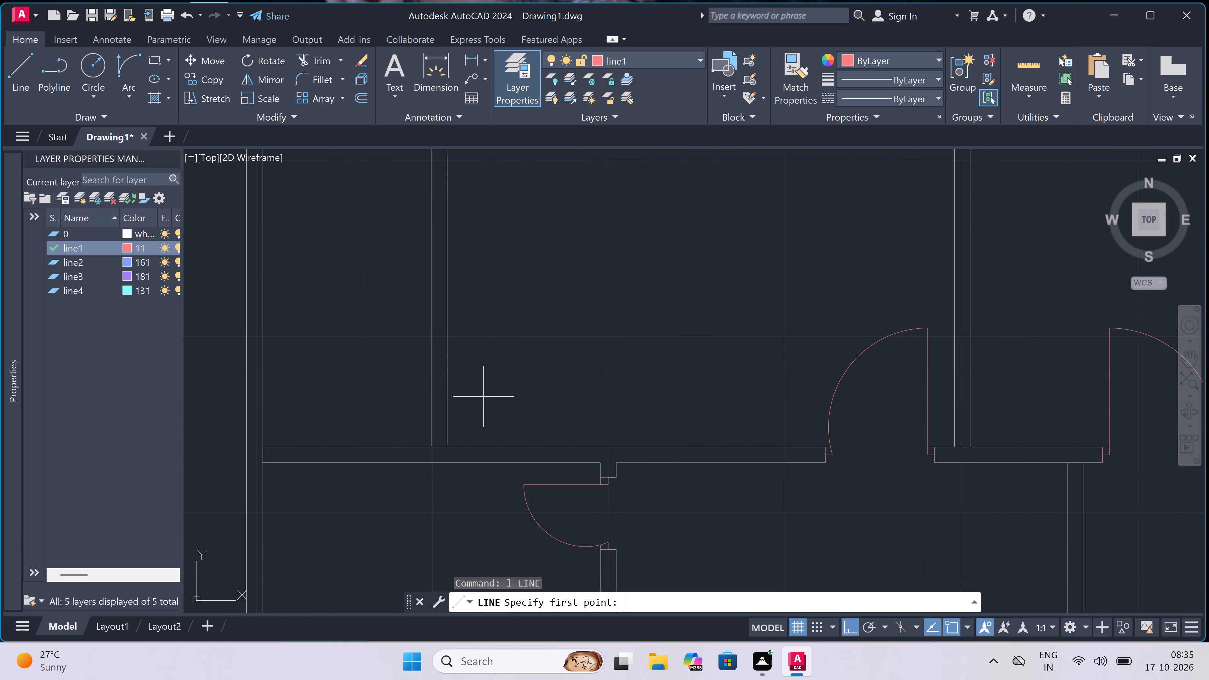
pyautogui.scroll(-2, 483, 397)
pyautogui.scroll(3, 483, 397)
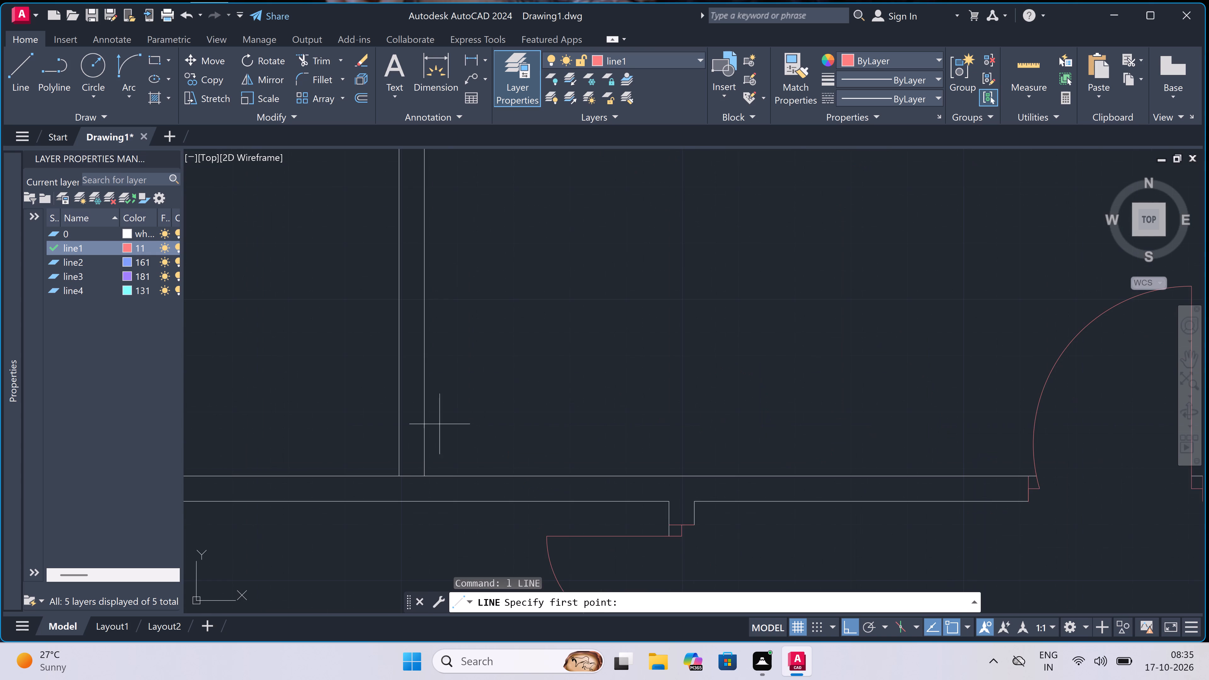
pyautogui.click(397, 454)
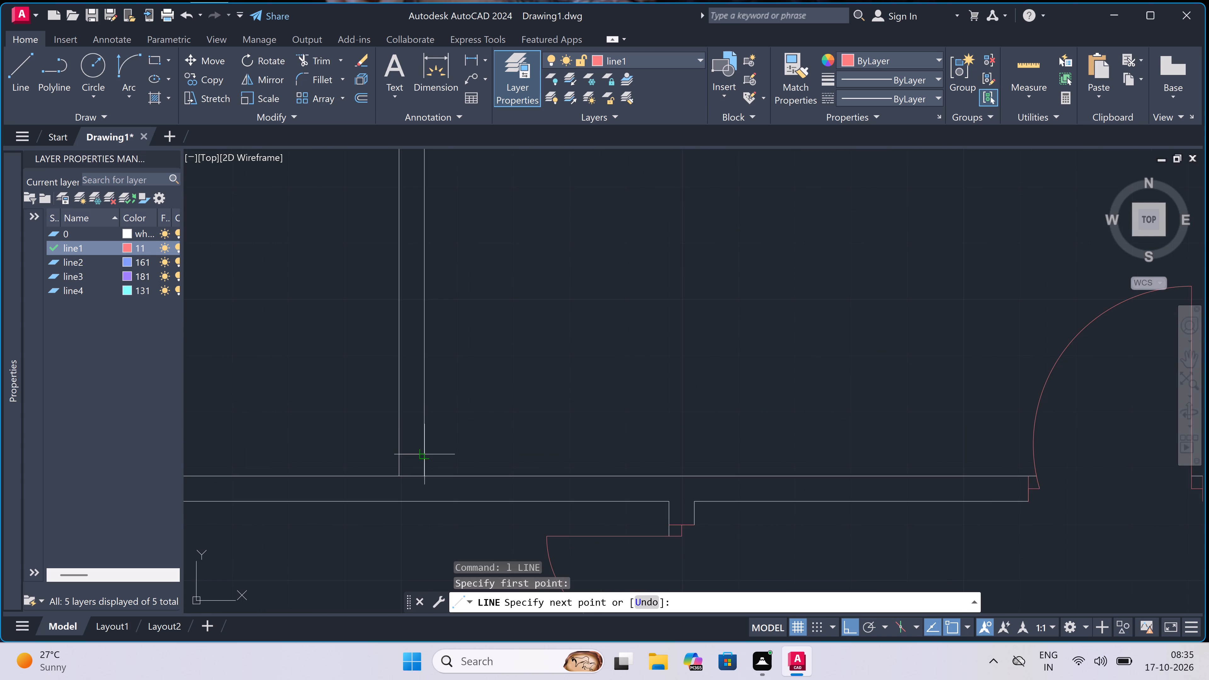
pyautogui.click(419, 459)
pyautogui.click(407, 460)
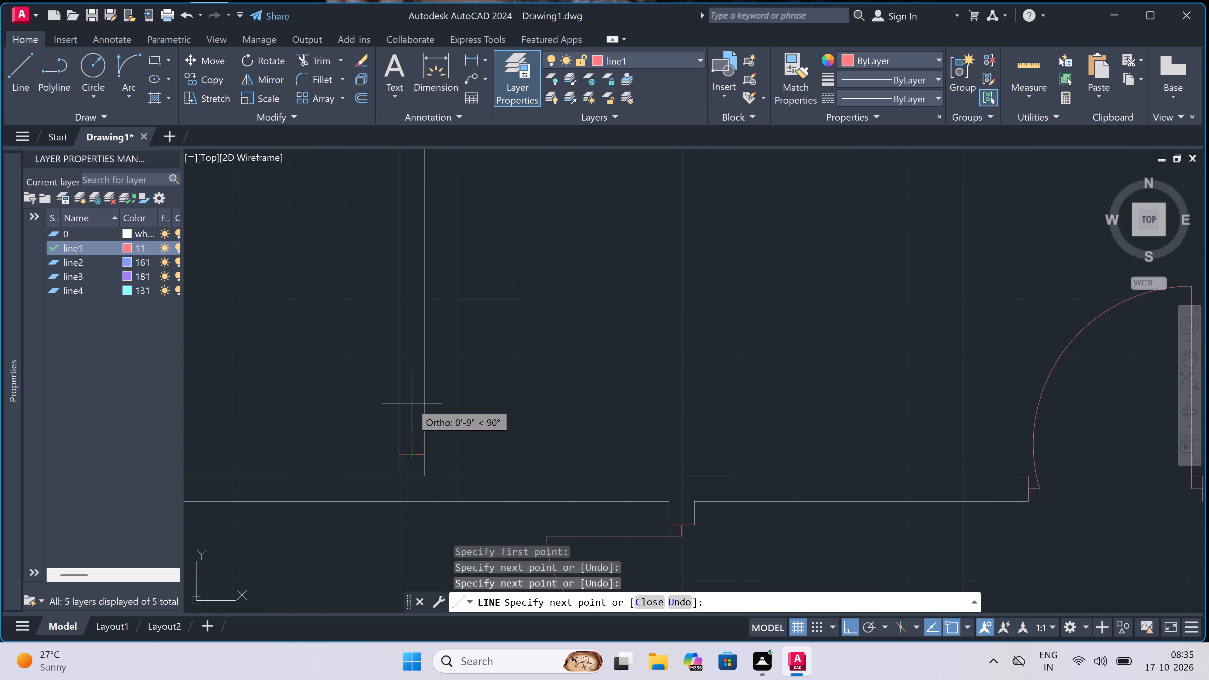
pyautogui.press('2')
pyautogui.hotkey('shift', '"')
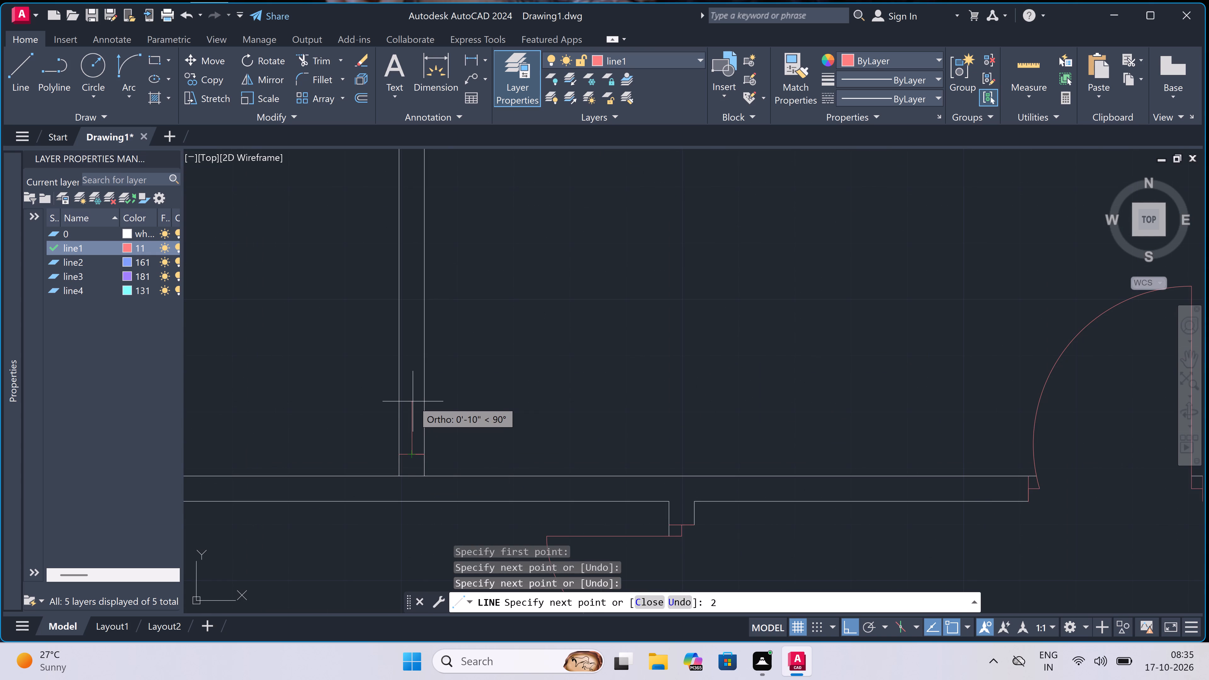
pyautogui.press('space')
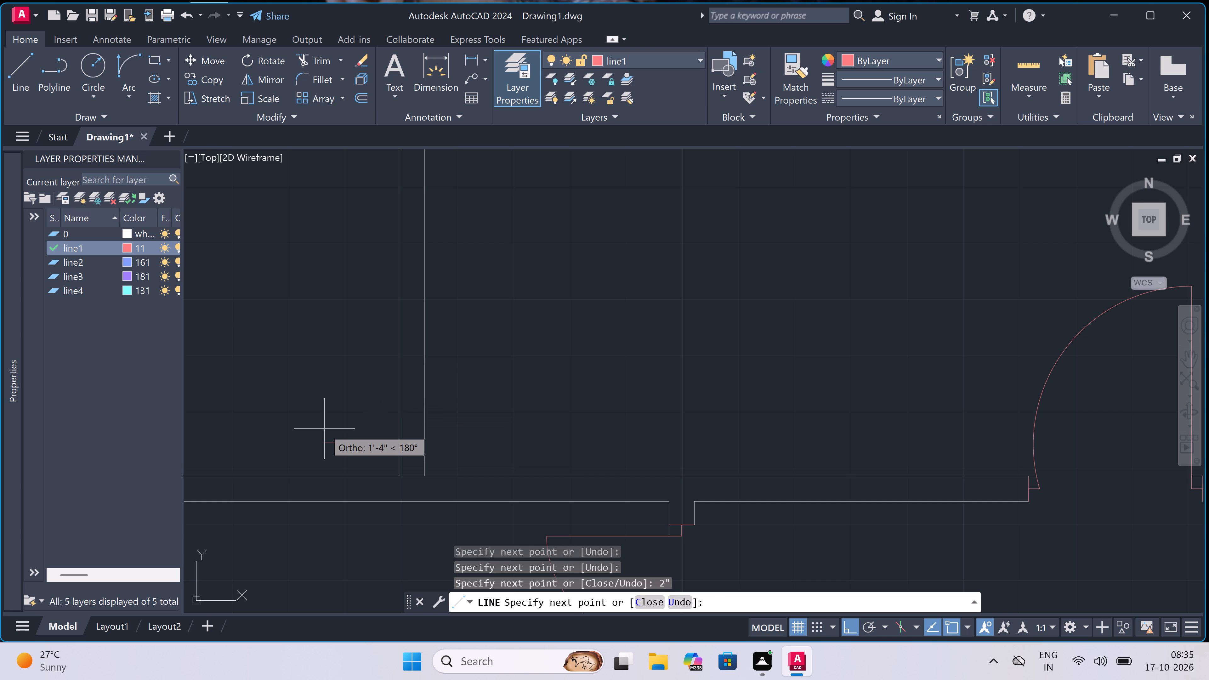
pyautogui.press('2')
pyautogui.press("'")
pyautogui.press('space')
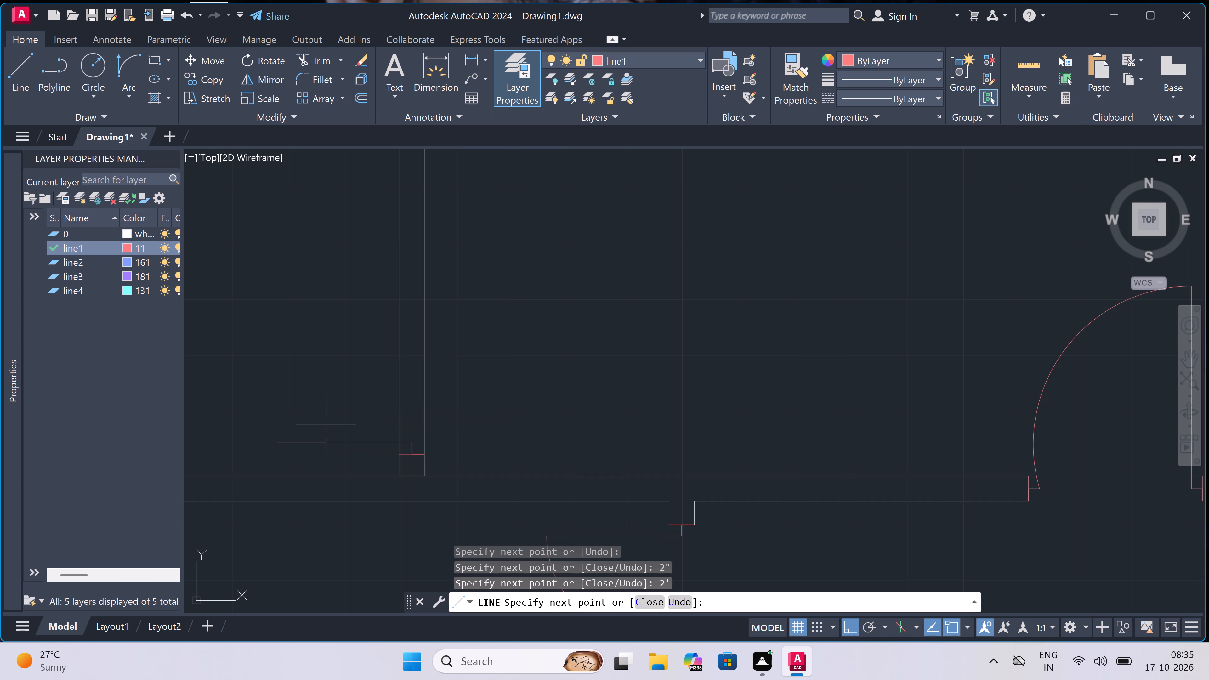
pyautogui.press('Escape')
# Draw a second jamb higher up across the small left-hand room's vertical wall, with a 2" downward stub from its midpoint.
pyautogui.press('space')
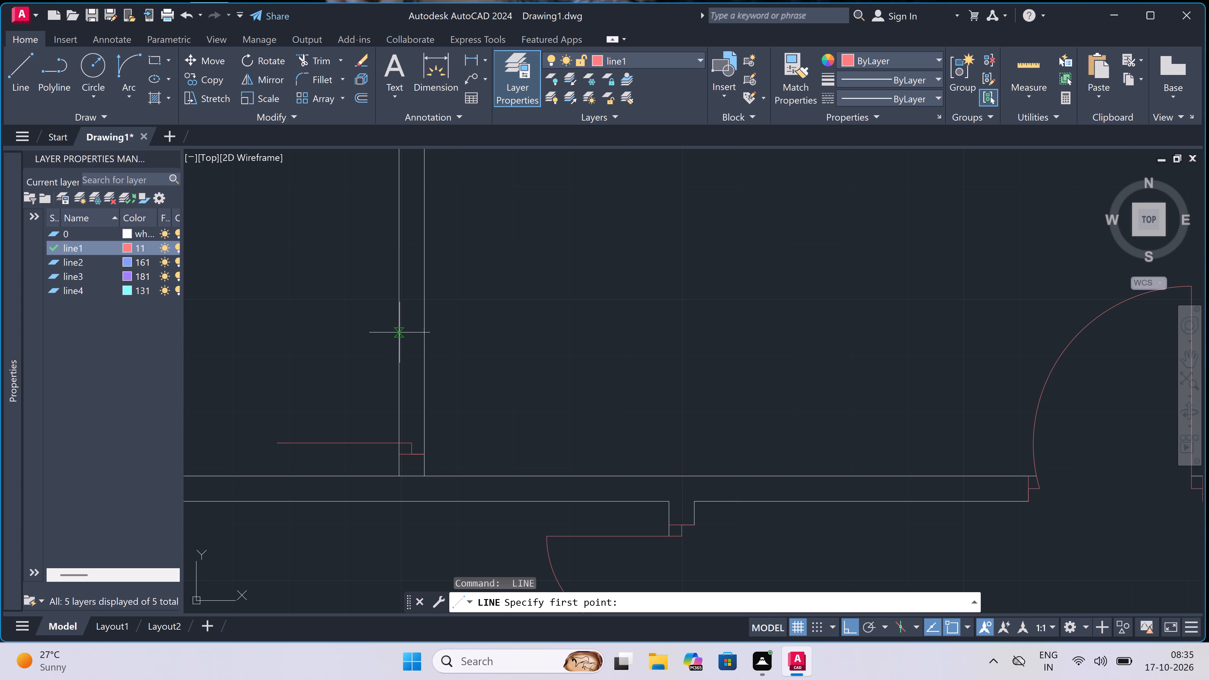
pyautogui.moveTo(405, 335); pyautogui.dragTo(406, 326)
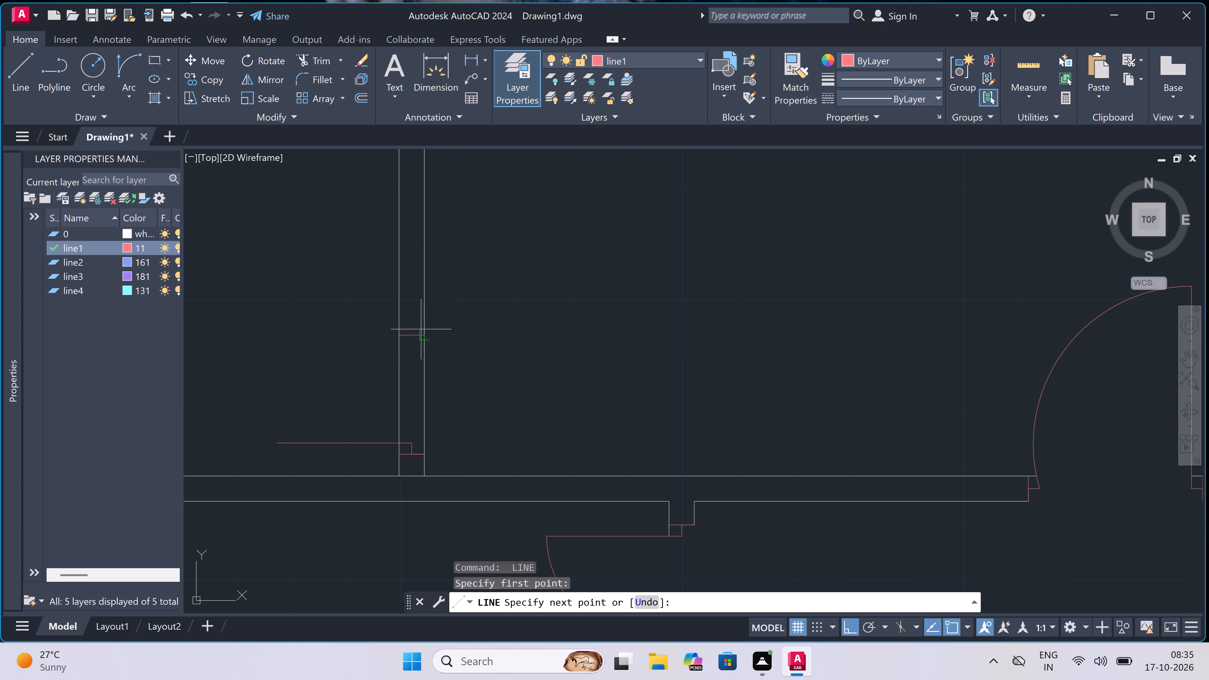
pyautogui.click(422, 331)
pyautogui.click(411, 334)
pyautogui.press('2')
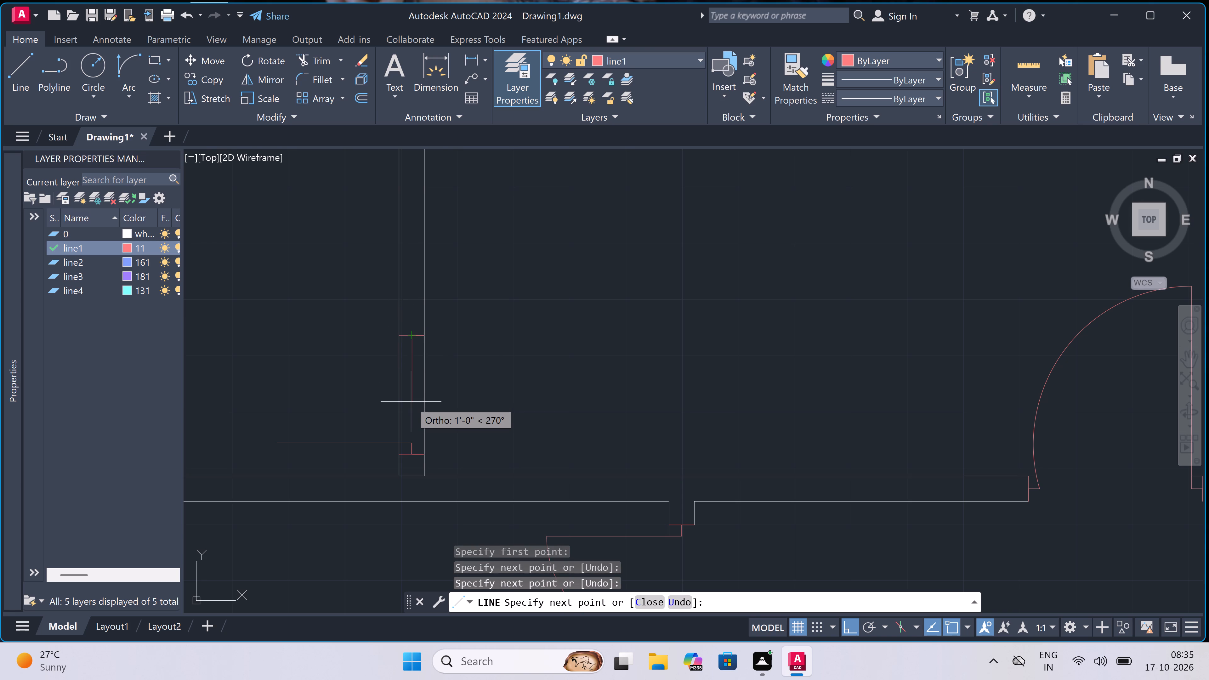
pyautogui.hotkey('shift', '"')
pyautogui.press('space')
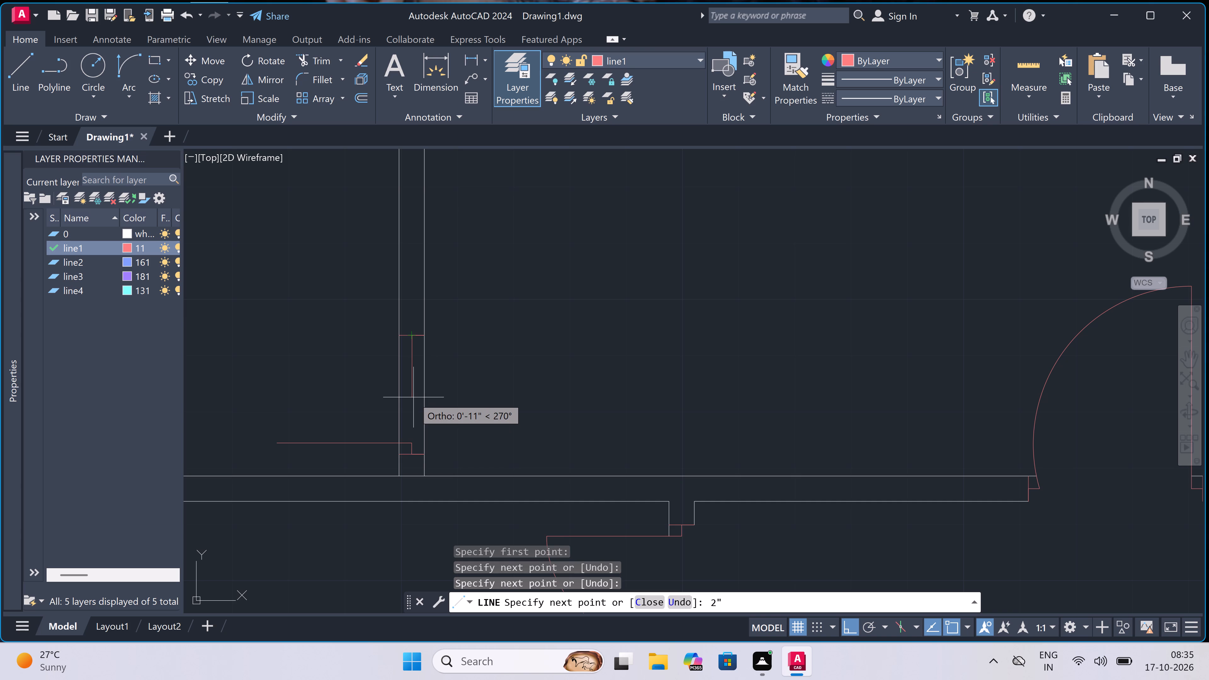
pyautogui.press('Escape')
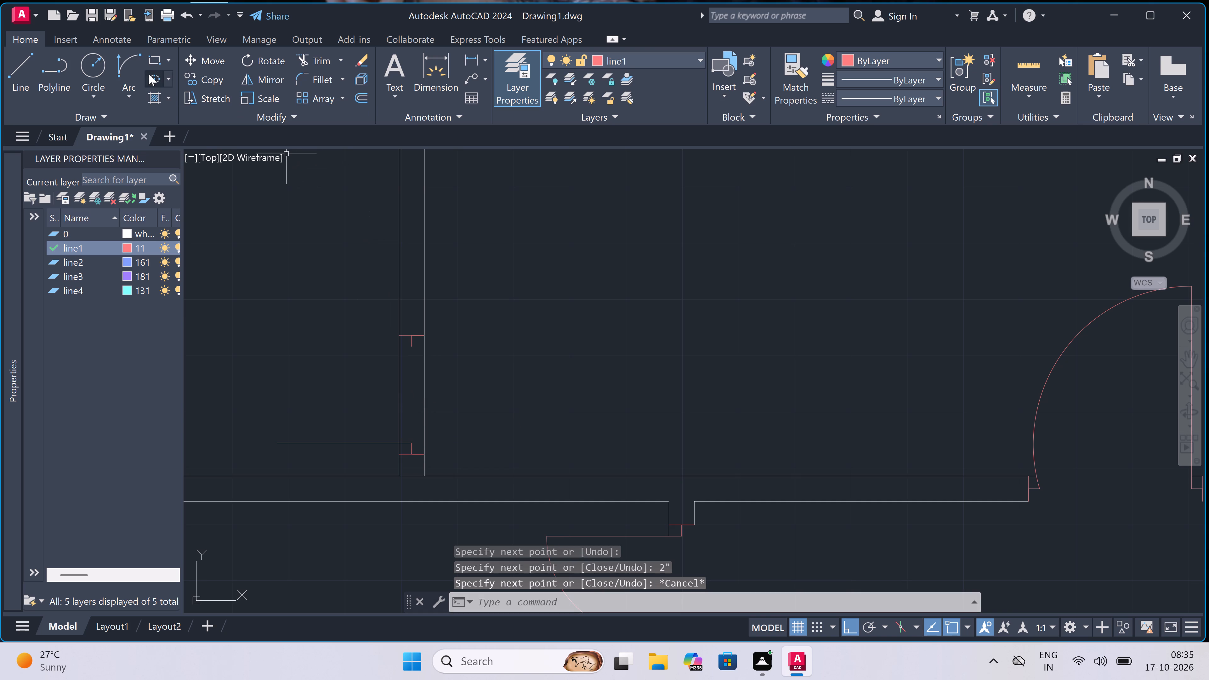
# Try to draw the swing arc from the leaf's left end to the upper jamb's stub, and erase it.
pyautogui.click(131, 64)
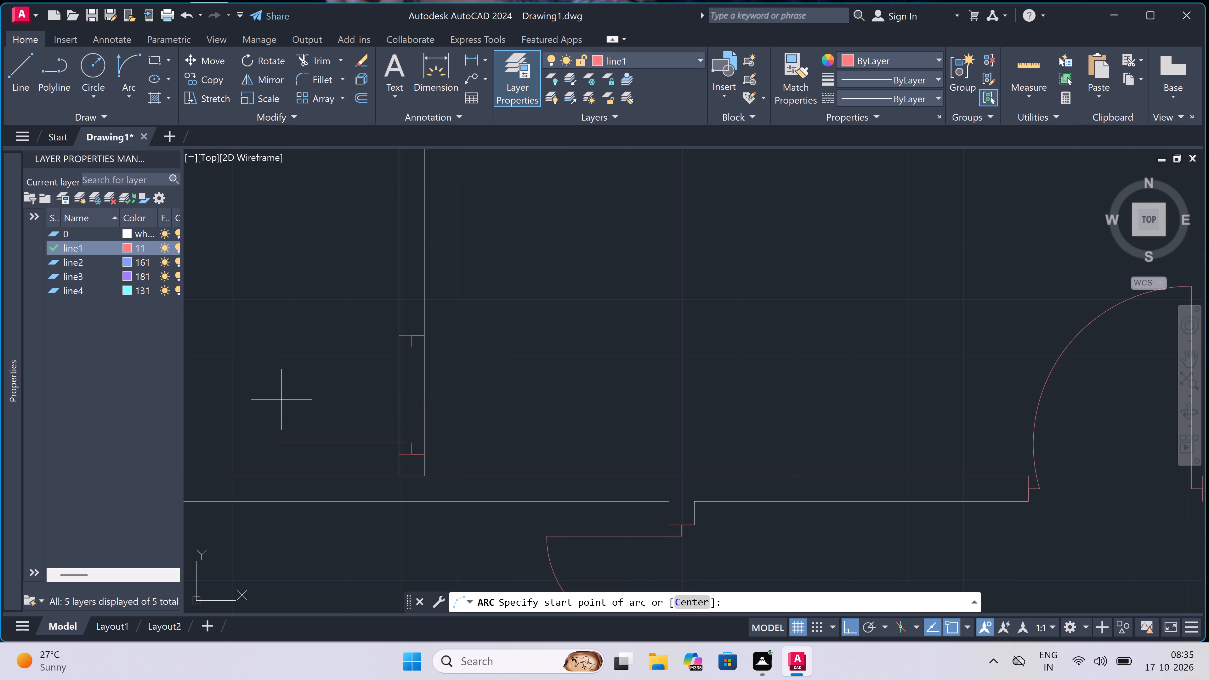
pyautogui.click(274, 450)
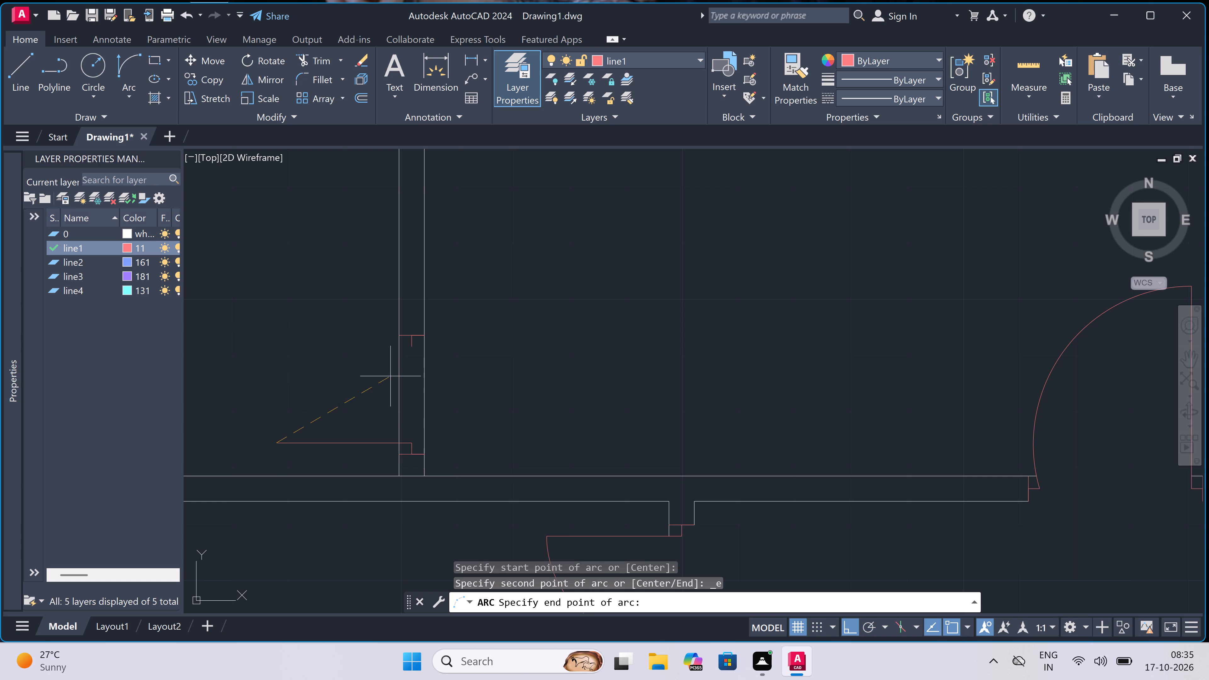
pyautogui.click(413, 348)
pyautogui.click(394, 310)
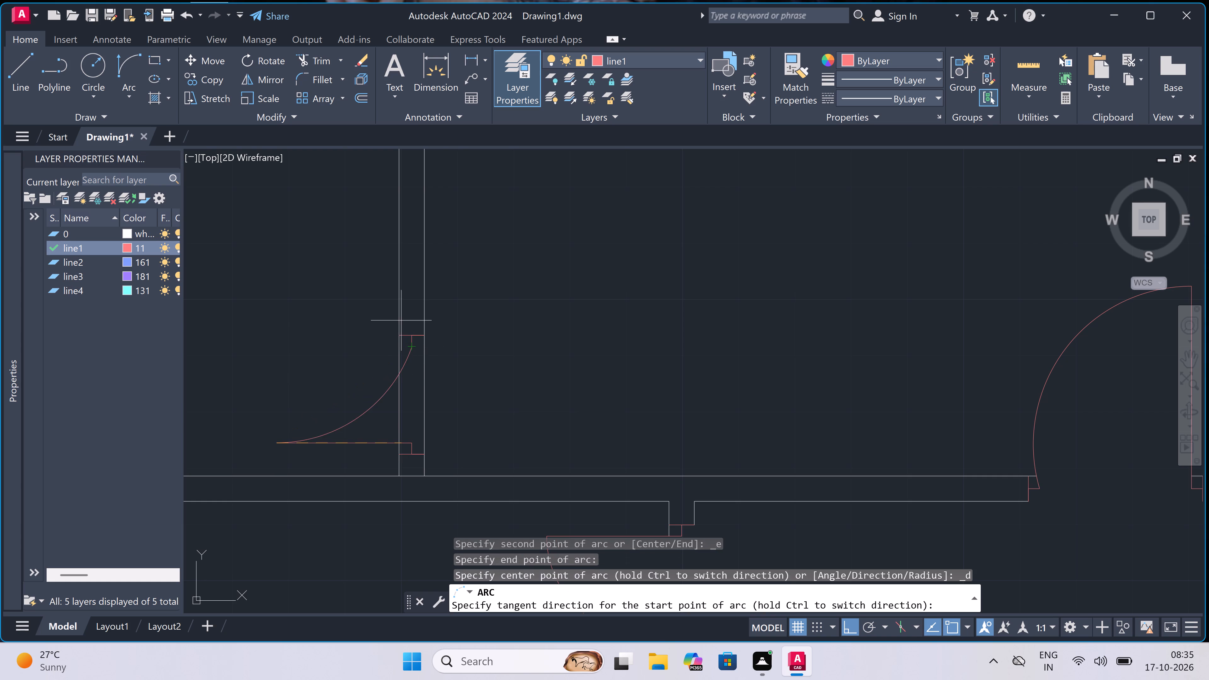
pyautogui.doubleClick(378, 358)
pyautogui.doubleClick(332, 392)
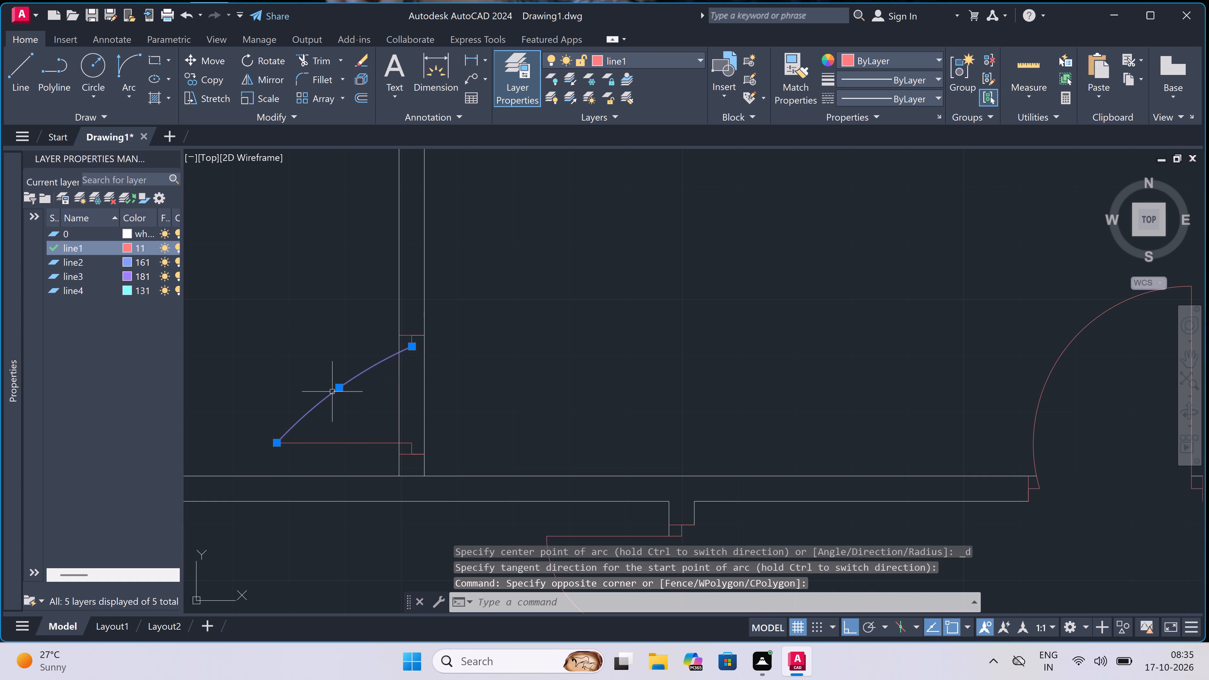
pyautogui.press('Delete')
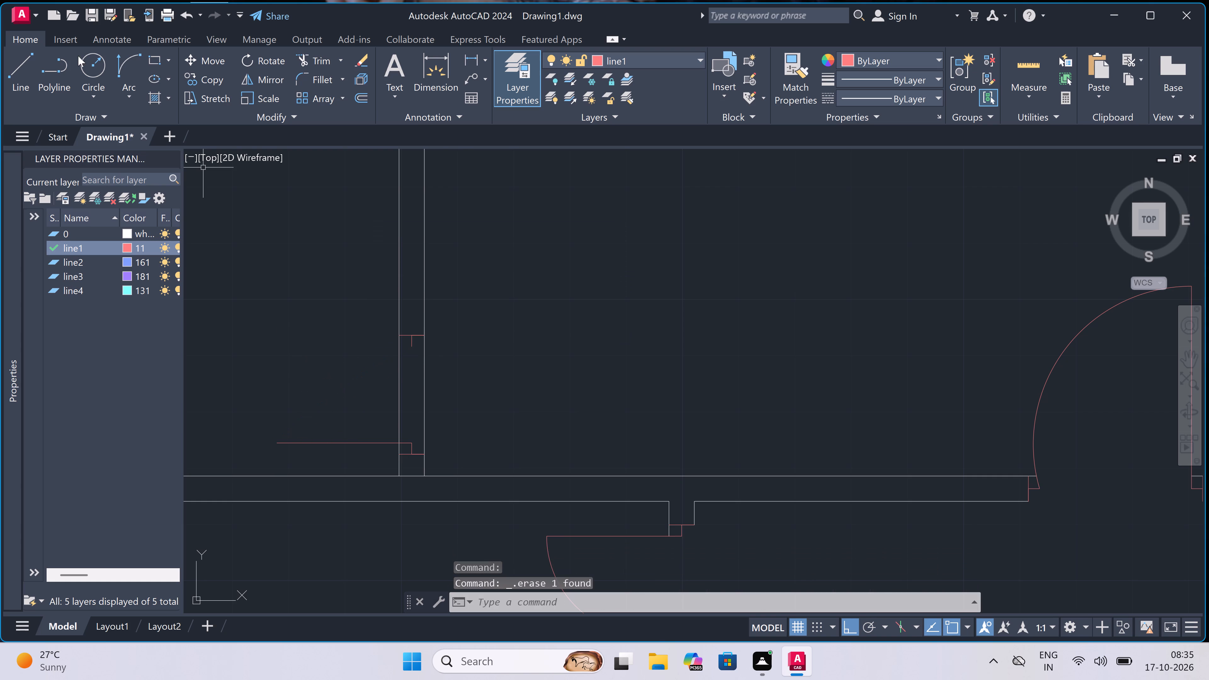
# Draw the swing arc from the left end of the 2' leaf to the upper jamb's stub, starting tangent upward.
pyautogui.click(128, 56)
pyautogui.scroll(1, 313, 391)
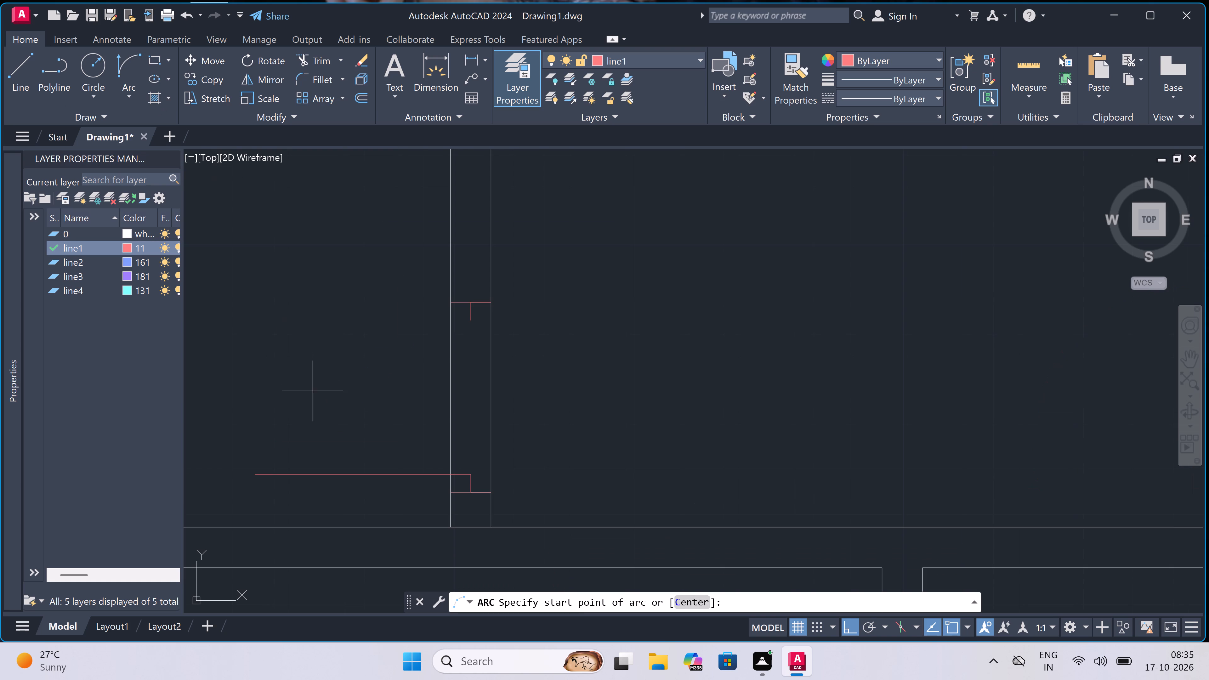
pyautogui.click(259, 476)
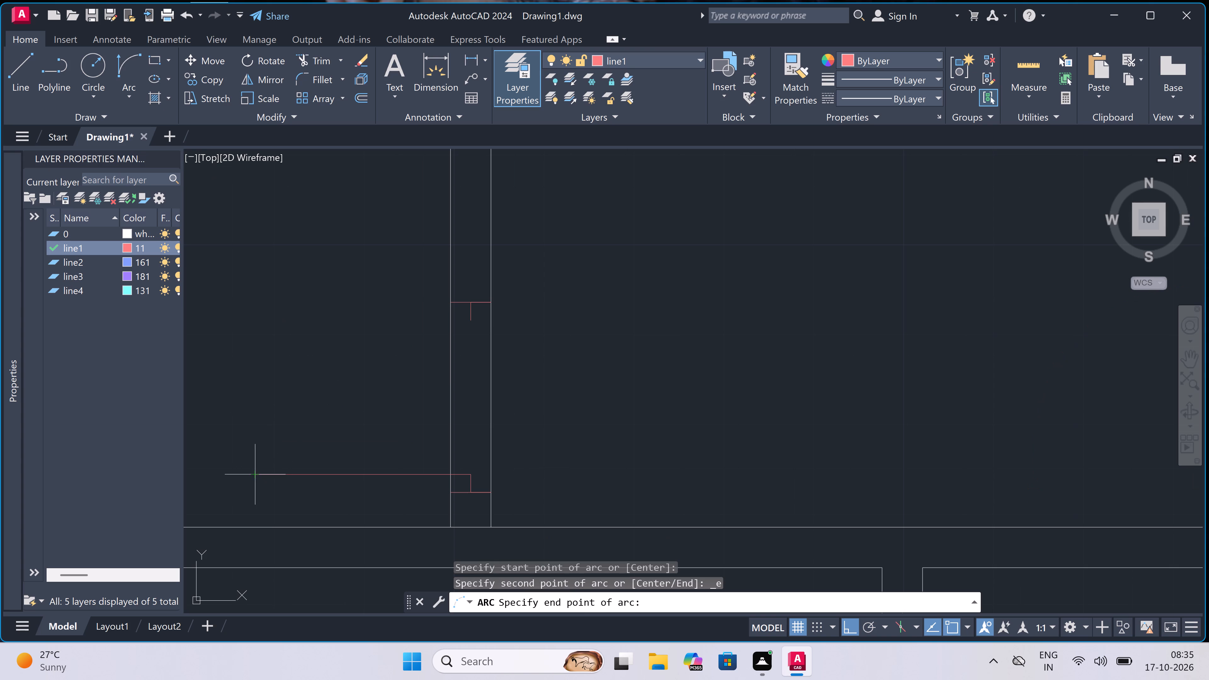
pyautogui.click(468, 319)
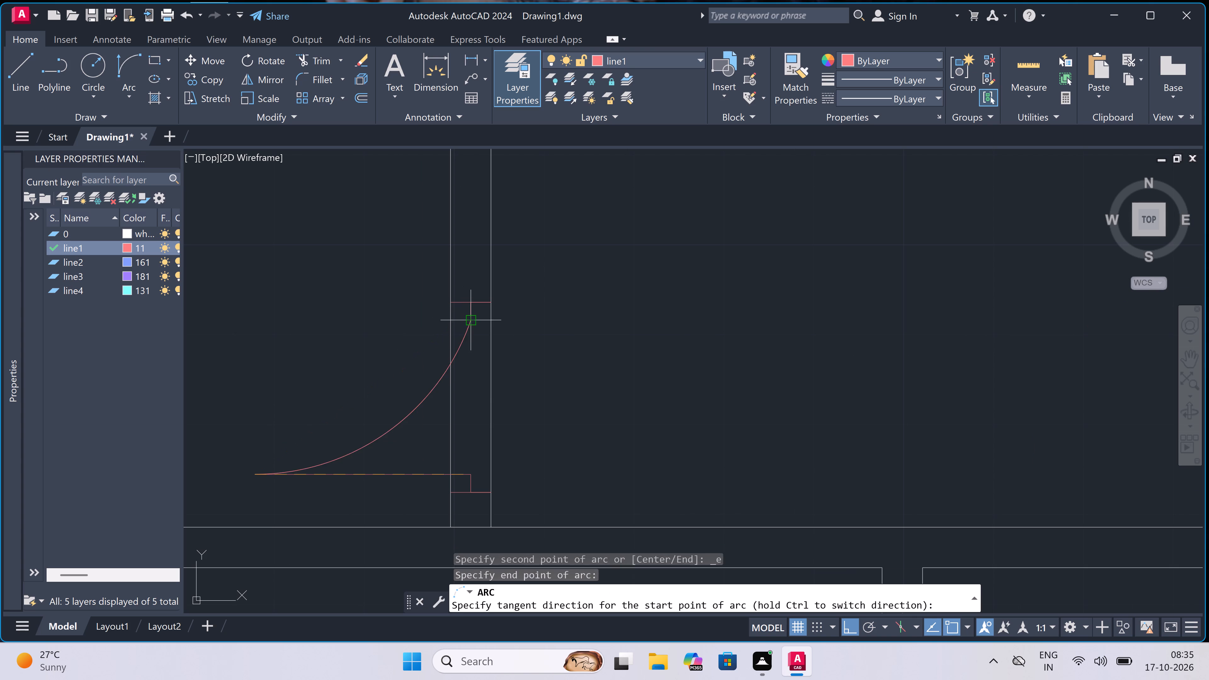
pyautogui.doubleClick(388, 286)
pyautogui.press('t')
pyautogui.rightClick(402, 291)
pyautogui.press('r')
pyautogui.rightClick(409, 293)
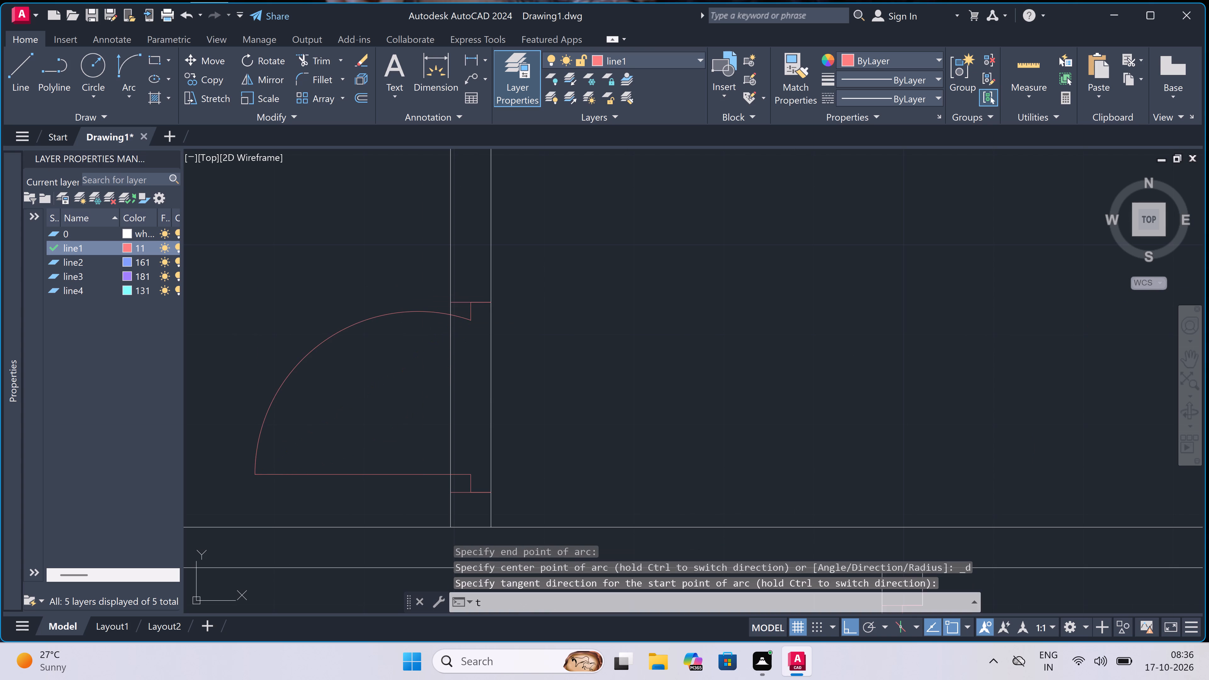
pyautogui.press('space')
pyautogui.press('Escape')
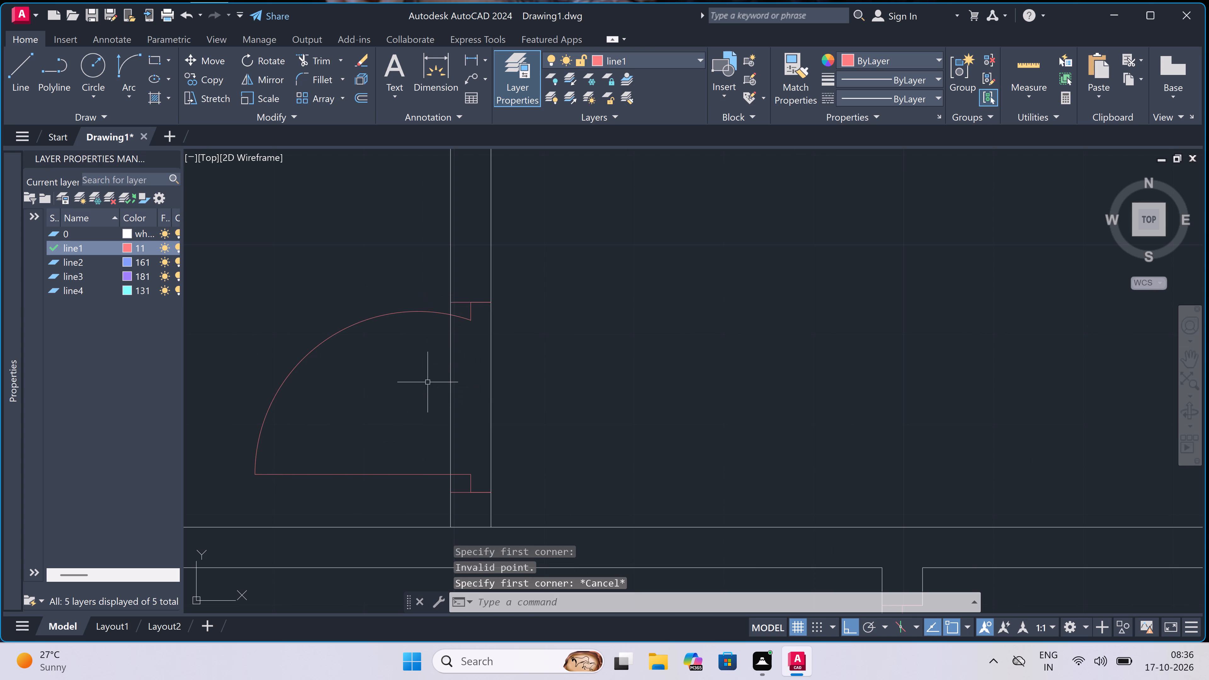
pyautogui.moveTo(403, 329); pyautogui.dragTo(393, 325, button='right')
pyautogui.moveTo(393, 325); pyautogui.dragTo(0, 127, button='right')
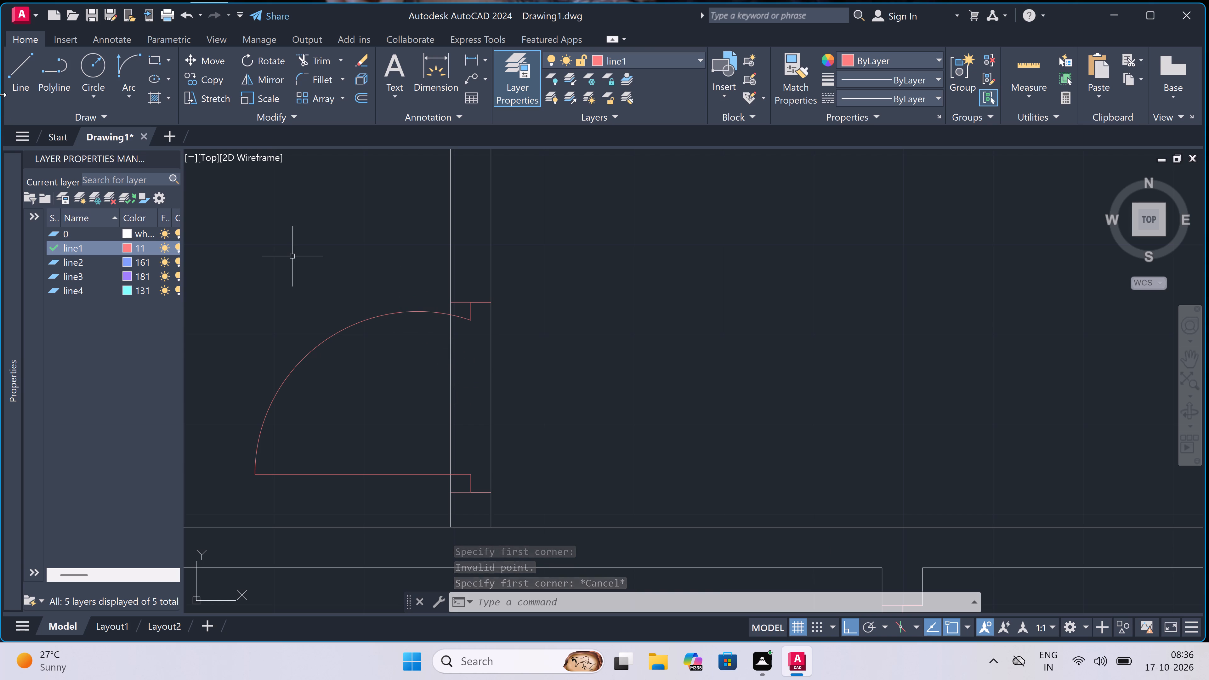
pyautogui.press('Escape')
# Trim the wall lines across the small left-hand room's door opening and the horizontal wall line crossing the base of its vertical wall.
pyautogui.press('t')
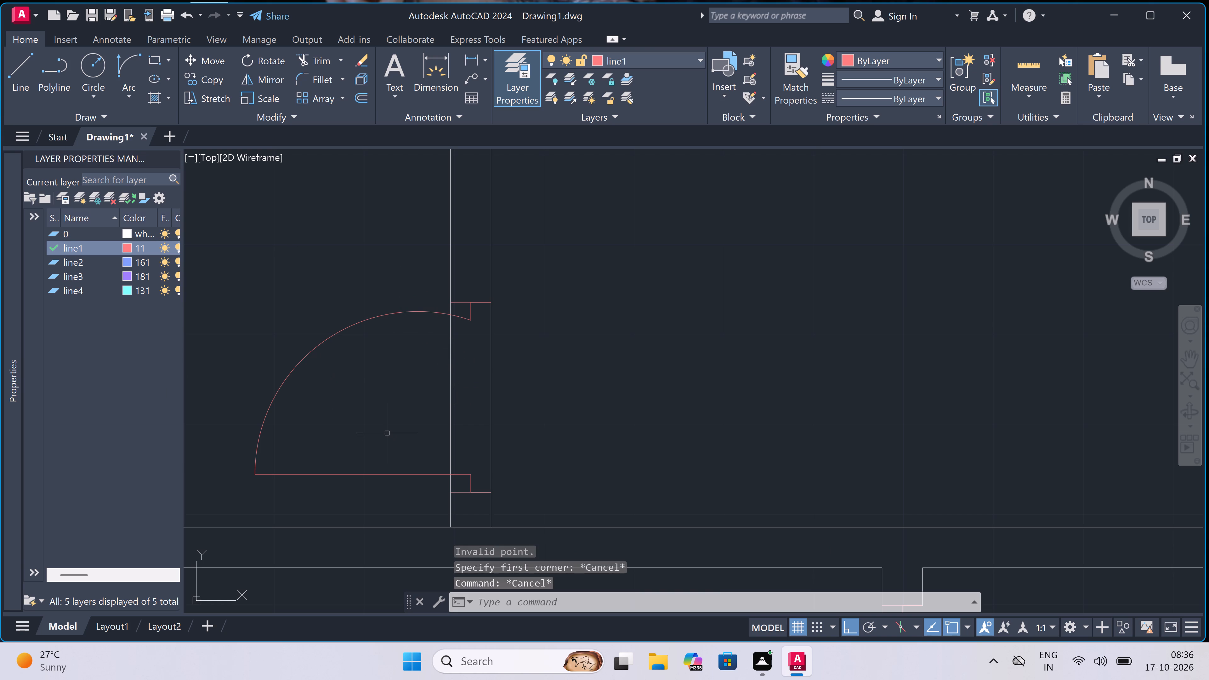
pyautogui.press('r')
pyautogui.press('space')
pyautogui.moveTo(393, 417); pyautogui.dragTo(396, 417)
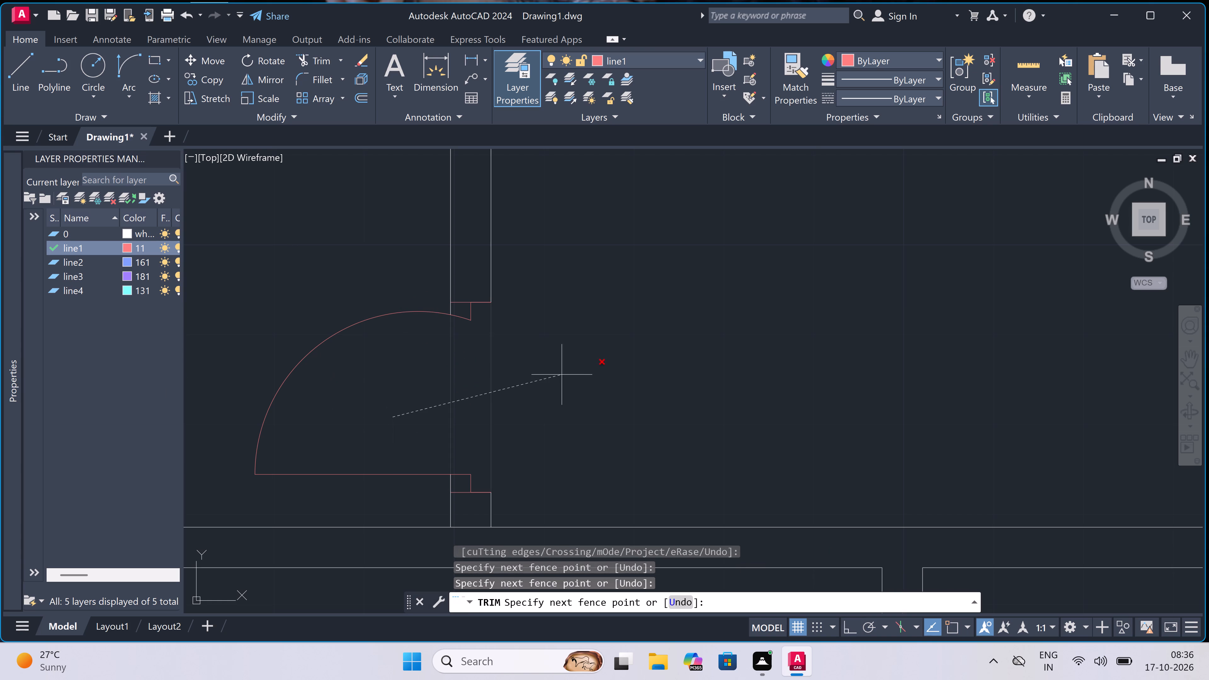
pyautogui.tripleClick(598, 367)
pyautogui.scroll(-4, 498, 369)
pyautogui.scroll(2, 499, 369)
pyautogui.doubleClick(498, 369)
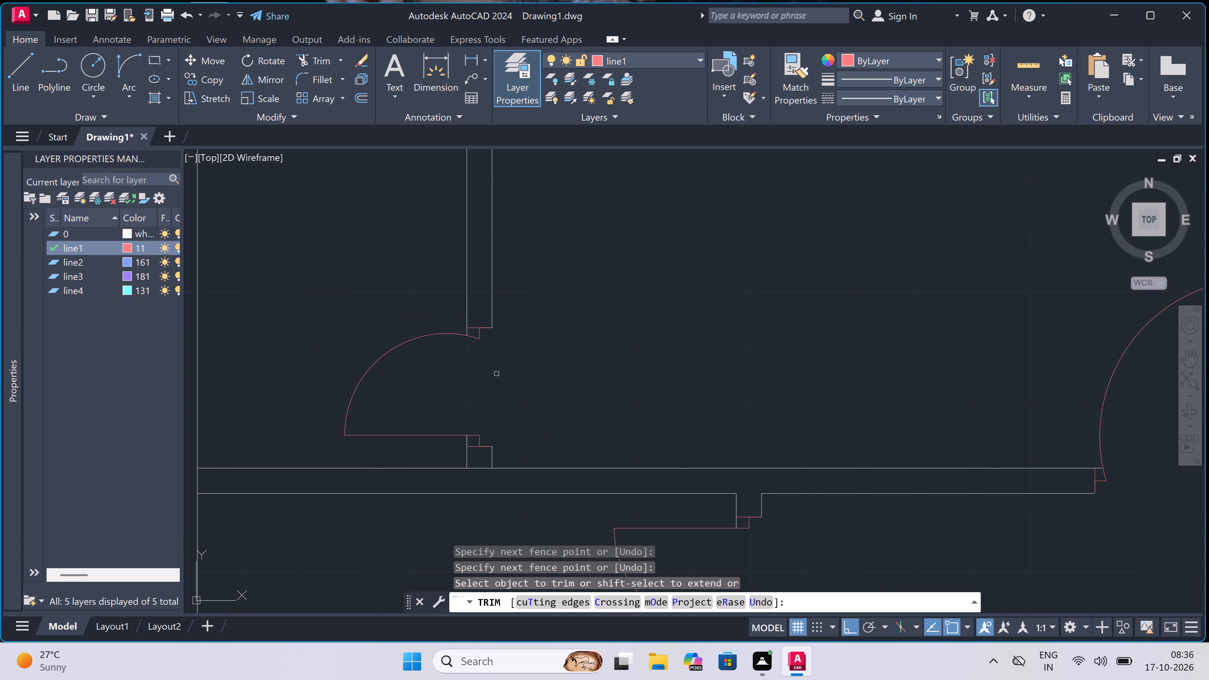
pyautogui.scroll(1, 480, 485)
pyautogui.click(474, 480)
pyautogui.click(473, 451)
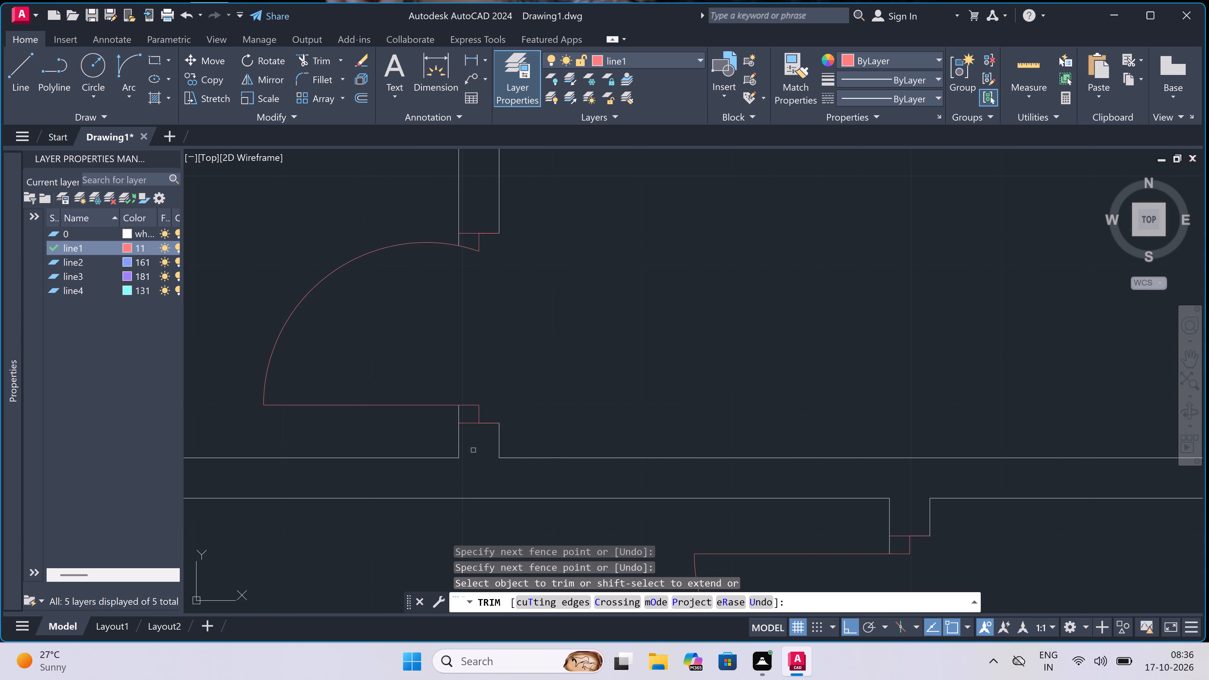
pyautogui.scroll(-5, 473, 451)
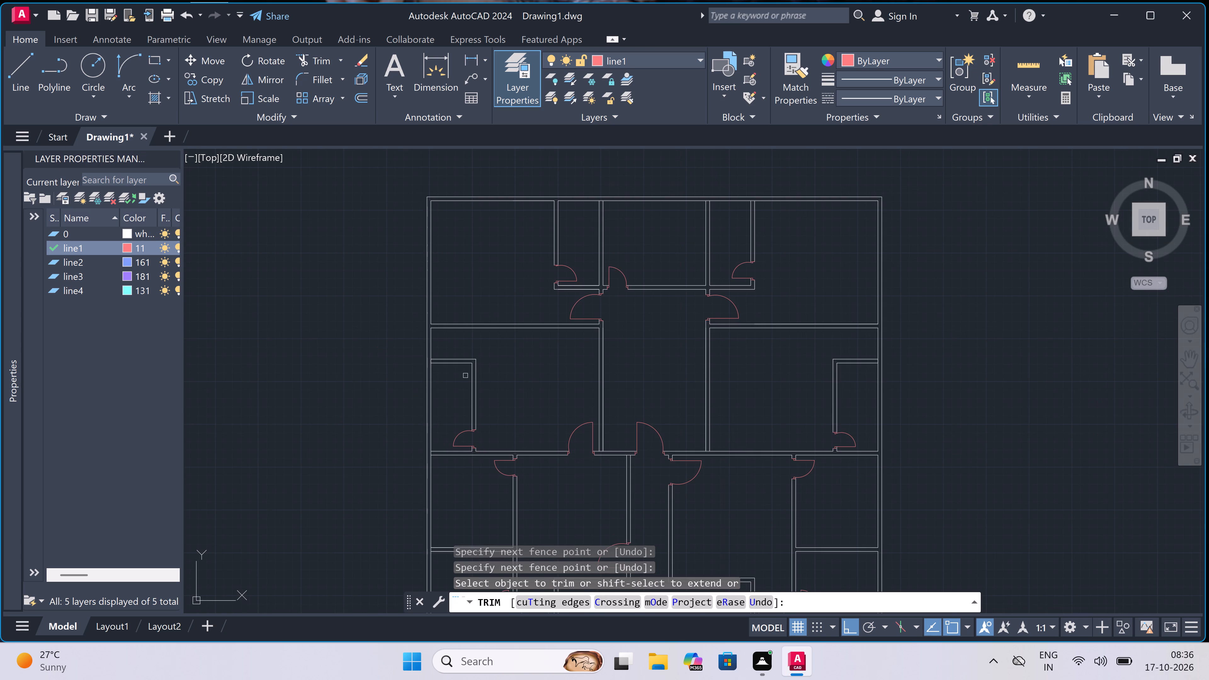
pyautogui.scroll(2, 454, 335)
pyautogui.press('Escape')
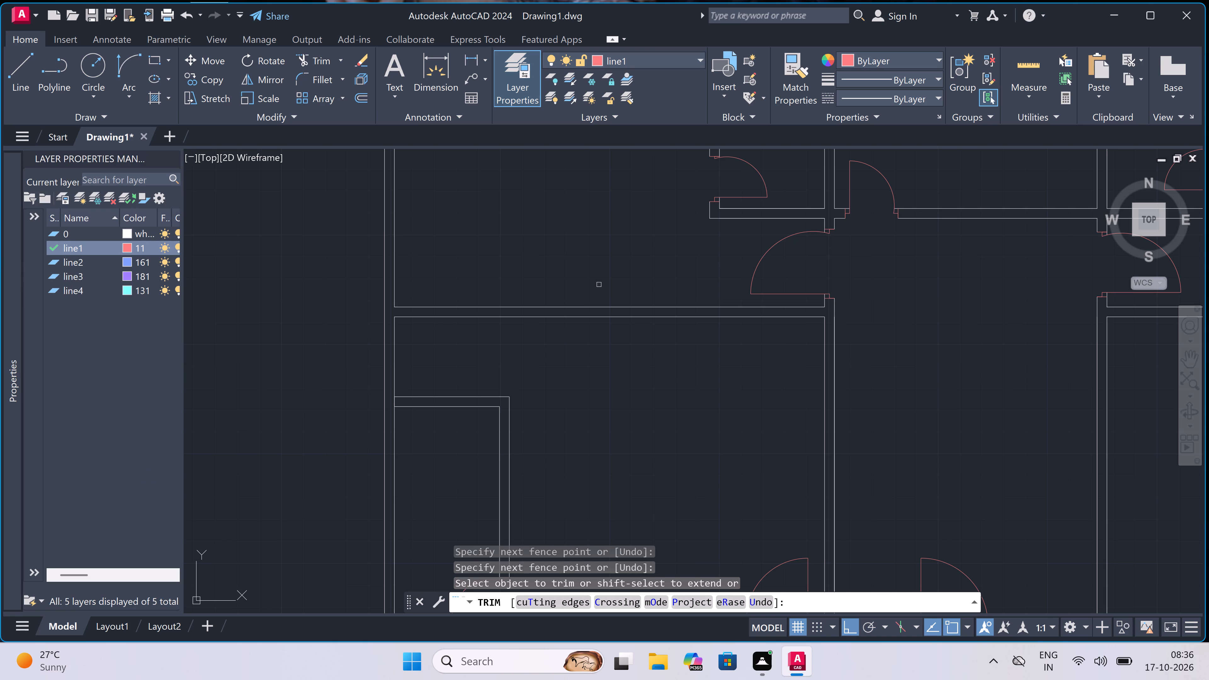
pyautogui.scroll(1, 406, 374)
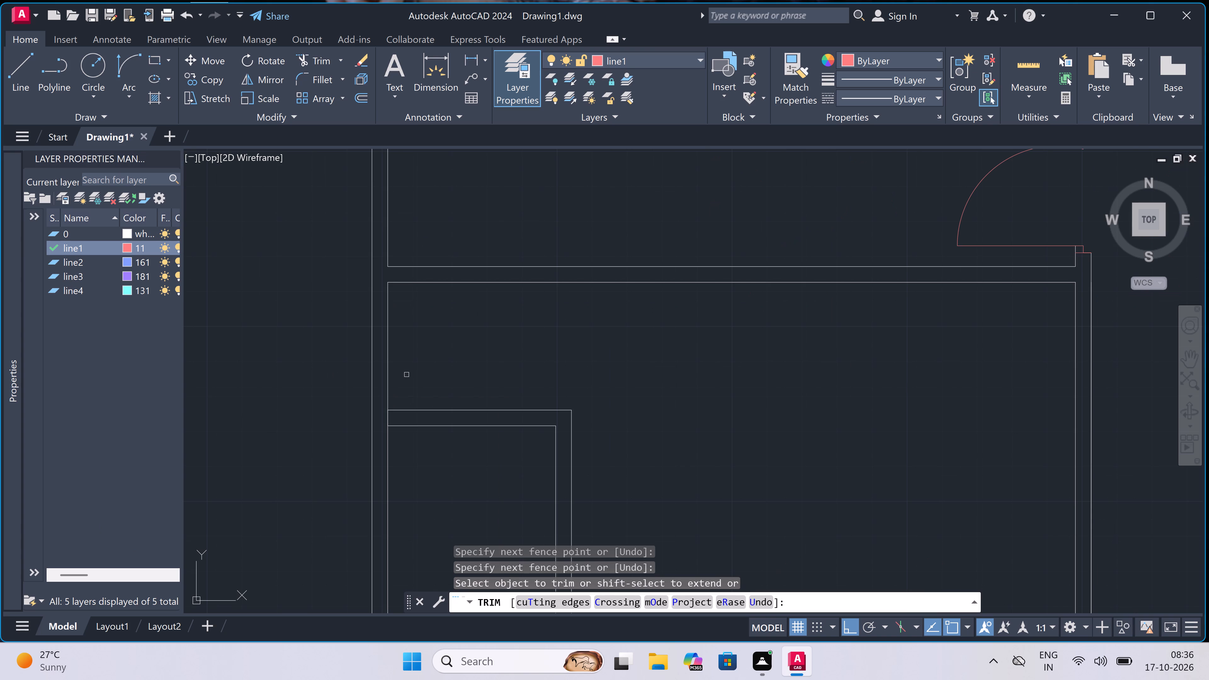
pyautogui.press('Escape')
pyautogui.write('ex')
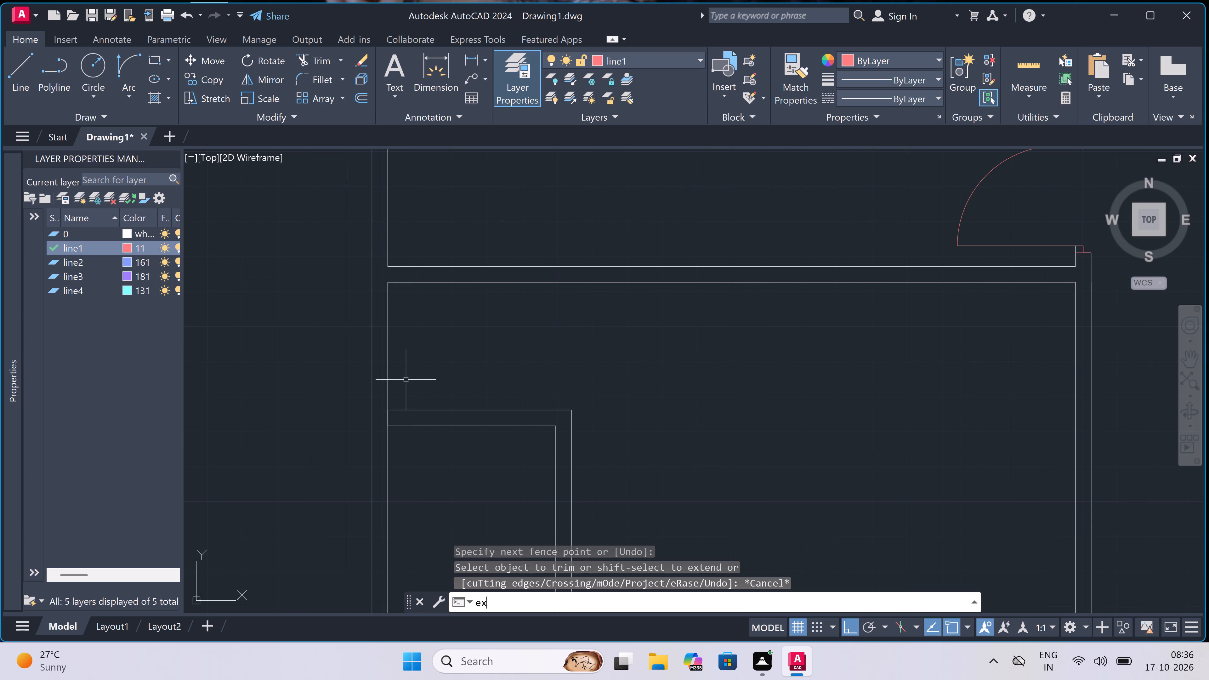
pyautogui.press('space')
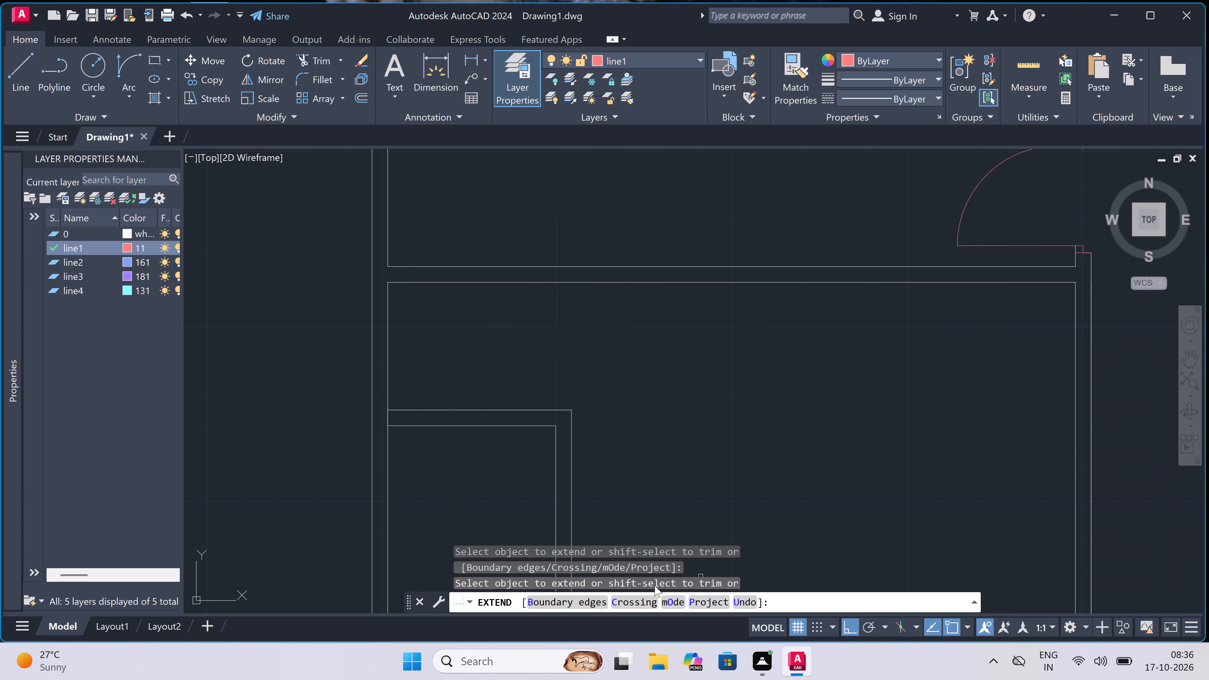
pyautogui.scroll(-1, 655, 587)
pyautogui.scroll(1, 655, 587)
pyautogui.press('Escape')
# Extend the small left-hand room's top wall lines and the horizontal wall lines above it to the outer left wall line.
pyautogui.press('e')
pyautogui.press('x')
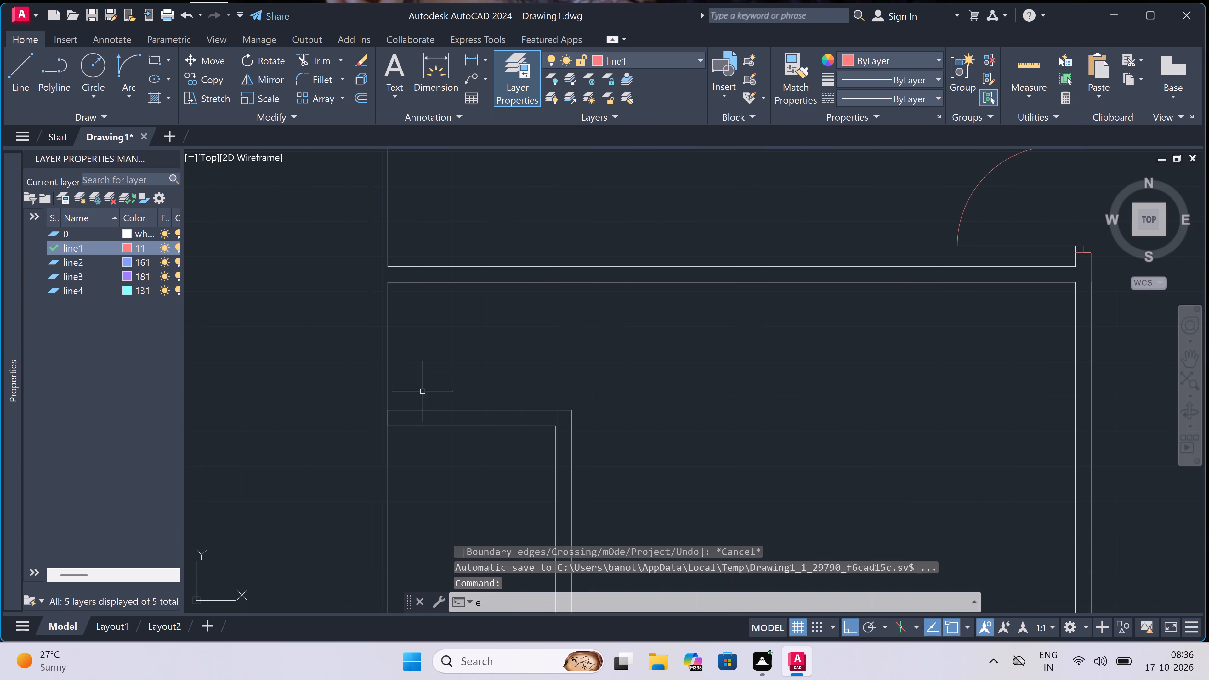
pyautogui.press('space')
pyautogui.moveTo(408, 384); pyautogui.dragTo(407, 388)
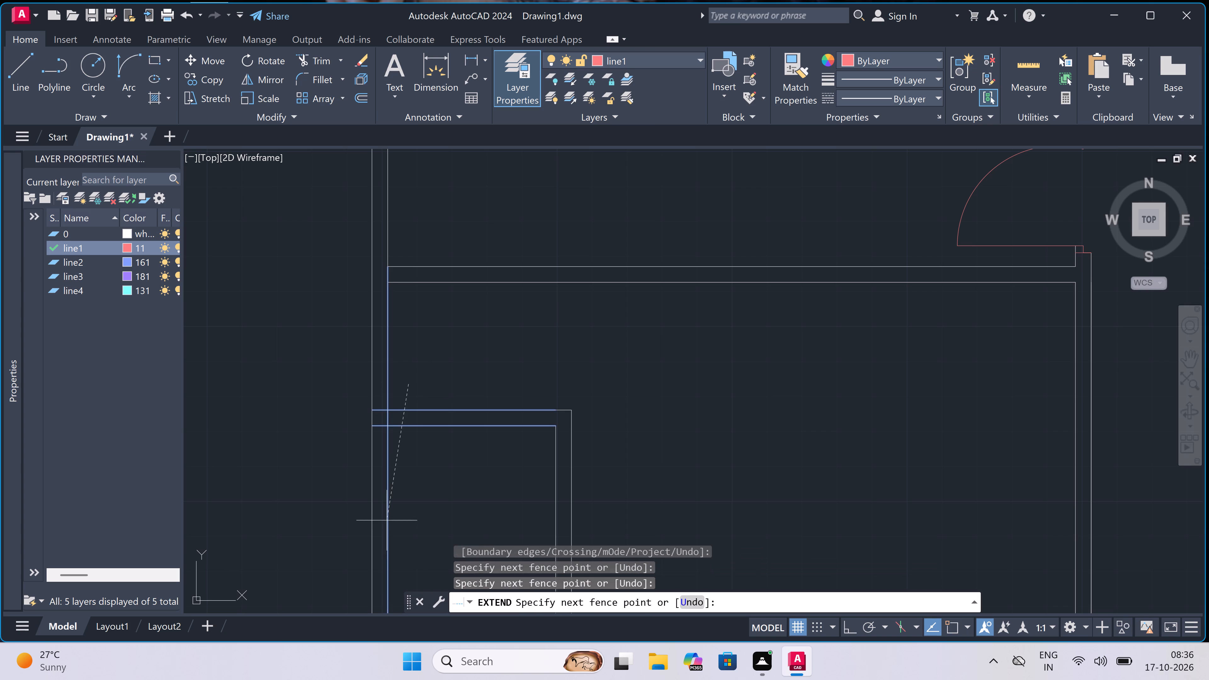
pyautogui.click(422, 481)
pyautogui.click(424, 212)
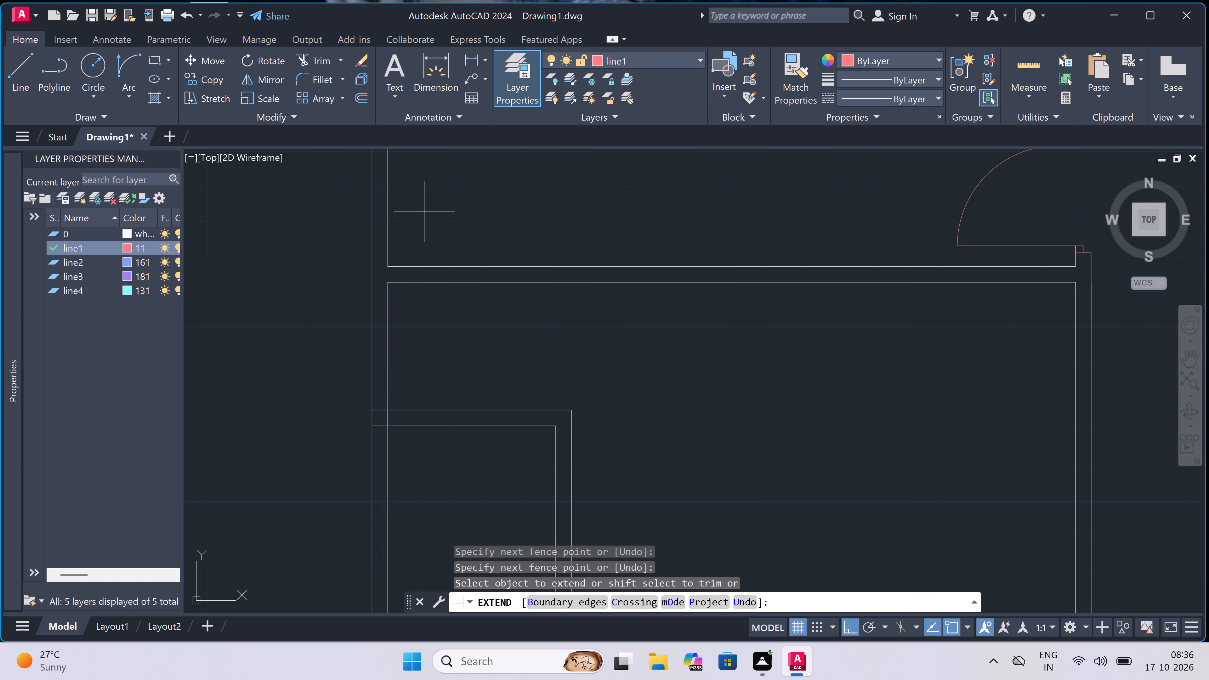
pyautogui.click(415, 335)
pyautogui.press('Escape')
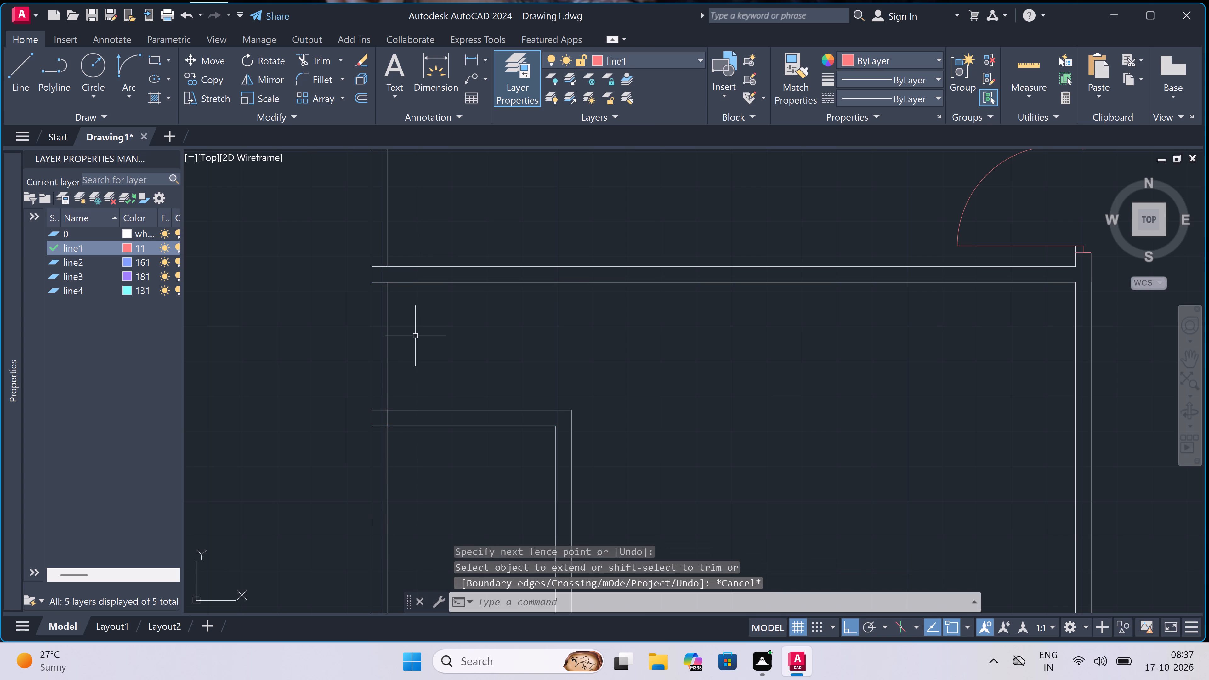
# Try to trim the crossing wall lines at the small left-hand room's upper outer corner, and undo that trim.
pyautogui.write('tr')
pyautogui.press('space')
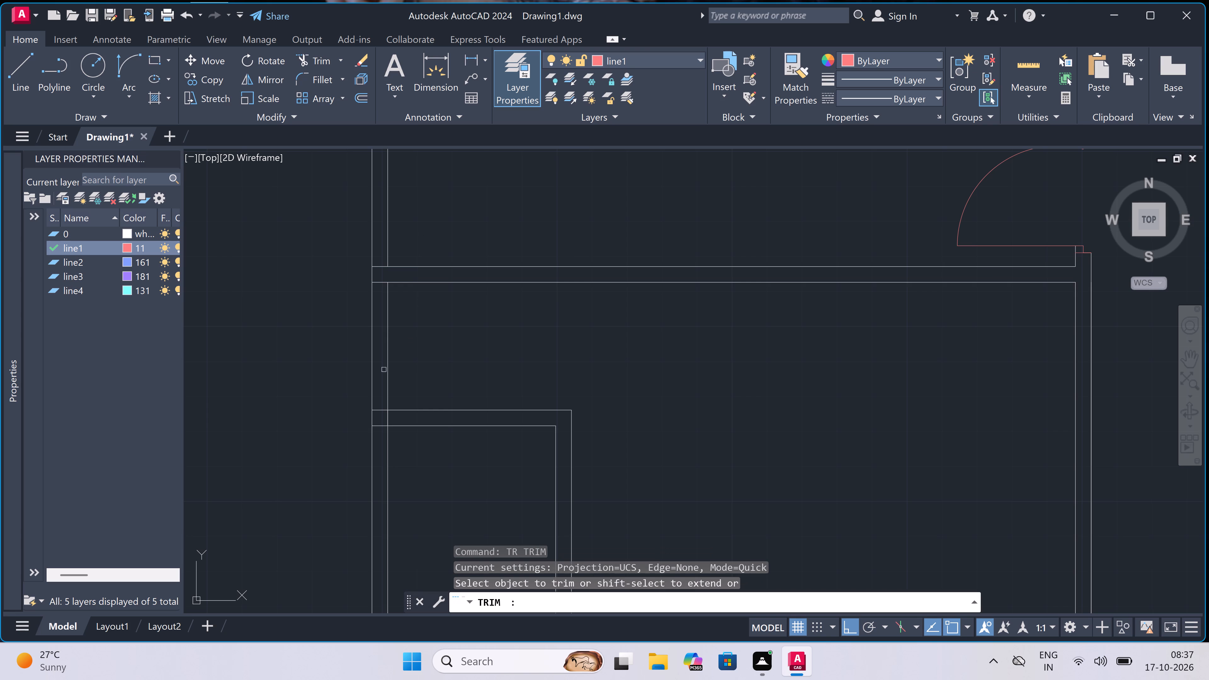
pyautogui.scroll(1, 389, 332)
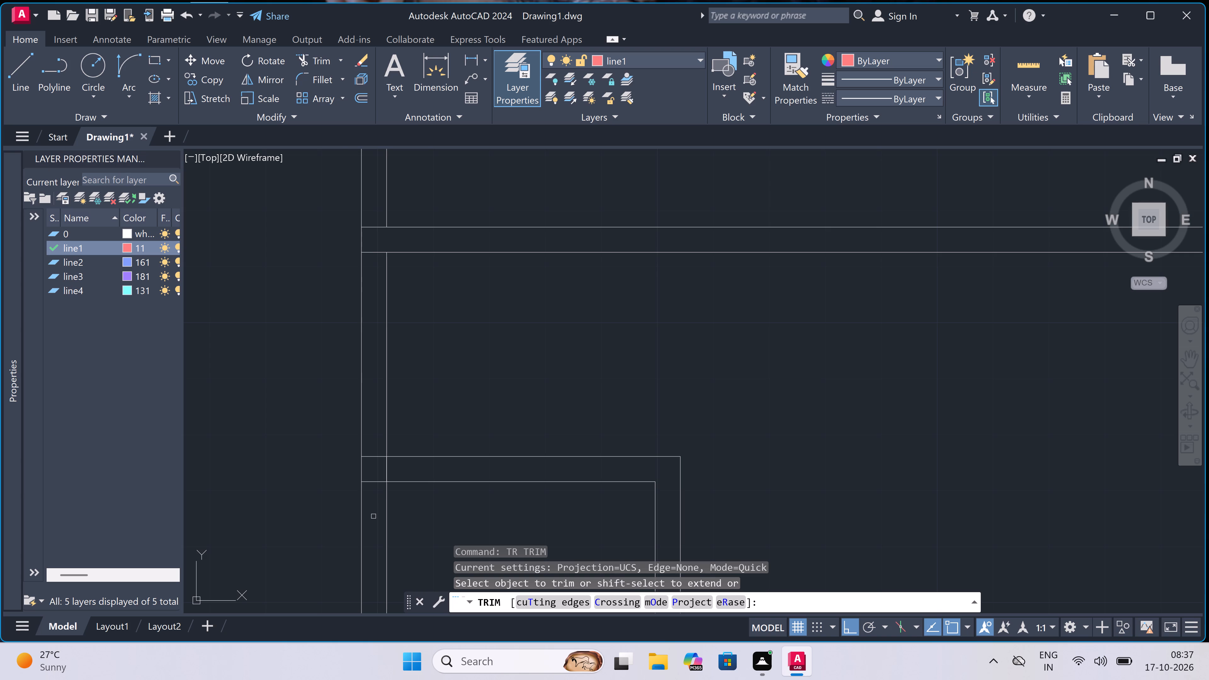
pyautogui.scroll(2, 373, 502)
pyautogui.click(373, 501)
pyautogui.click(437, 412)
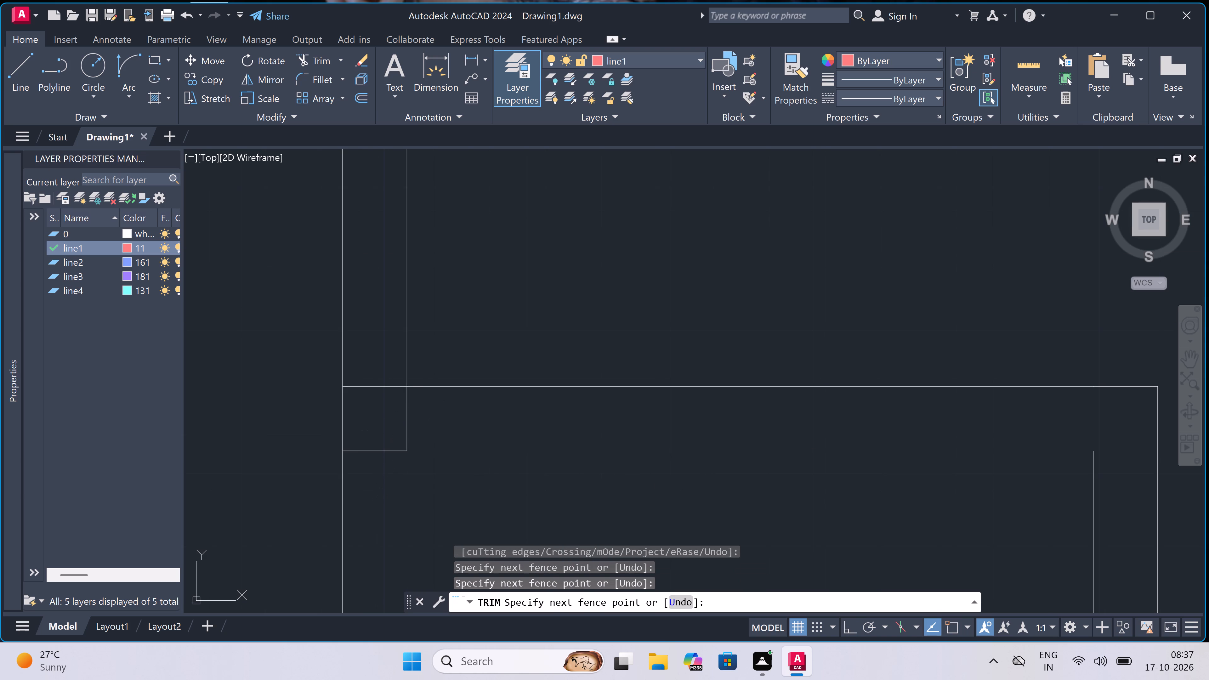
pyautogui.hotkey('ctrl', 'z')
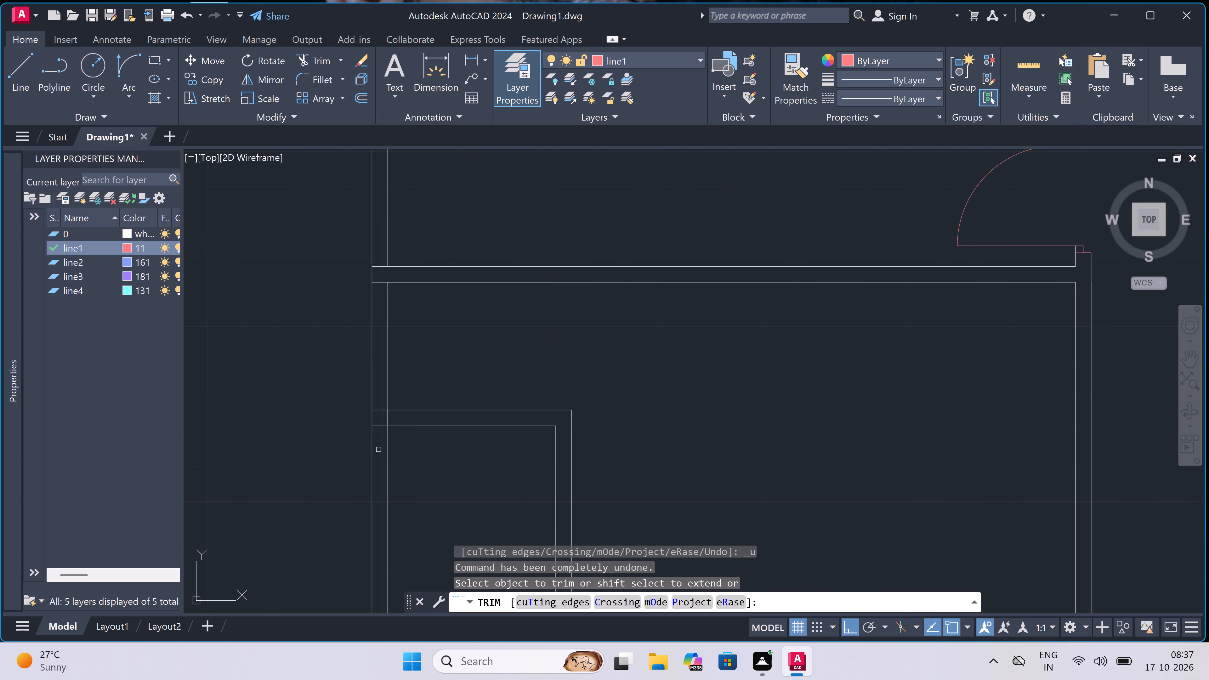
# Trim away the left outer wall lines between the small room and the room above, plus the leftover lines inside both adjoining corners.
pyautogui.scroll(5, 386, 422)
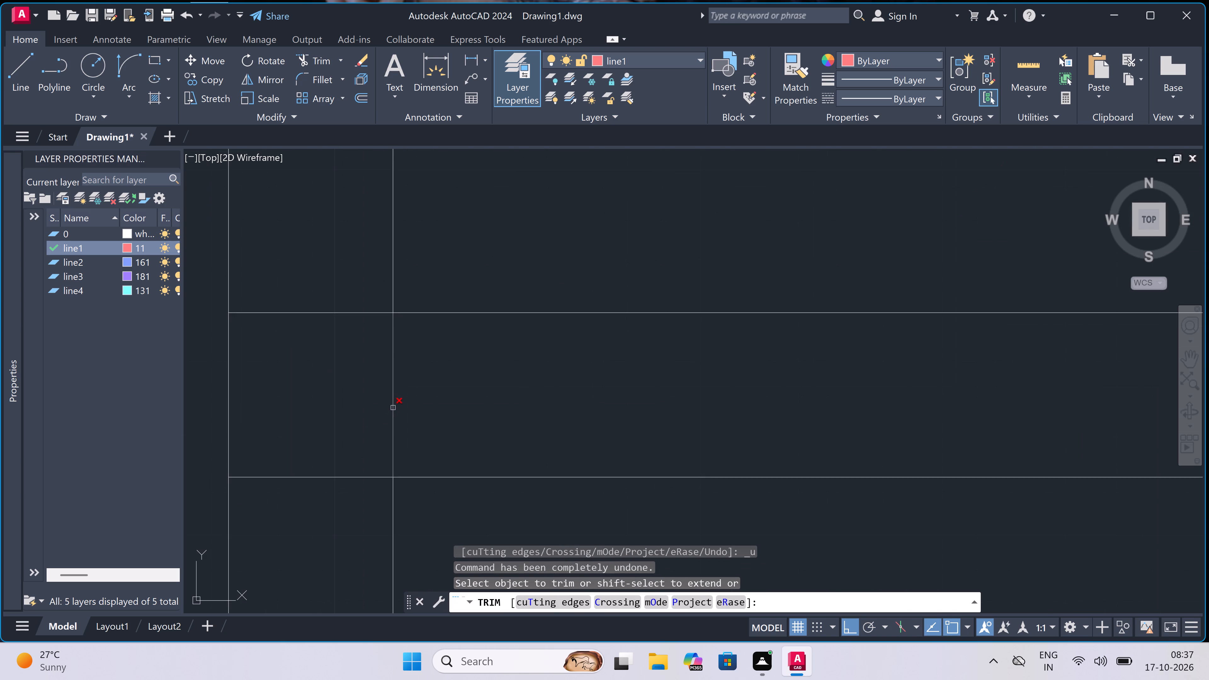
pyautogui.click(397, 400)
pyautogui.click(280, 490)
pyautogui.scroll(-4, 280, 490)
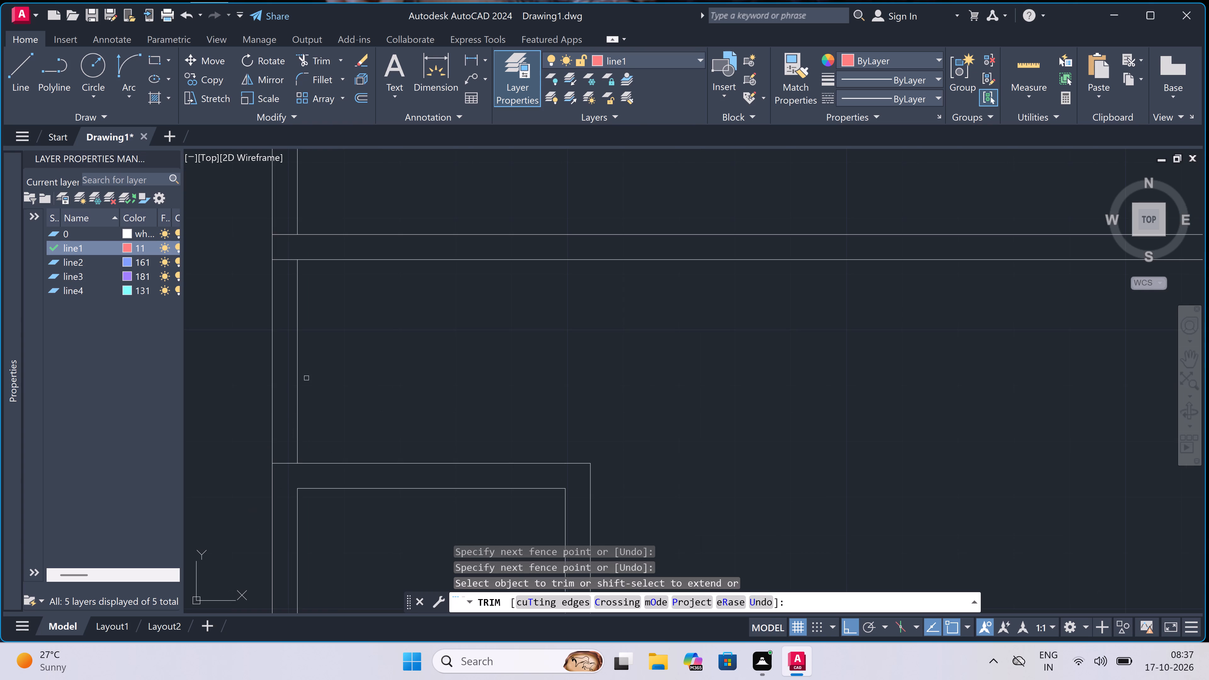
pyautogui.click(321, 361)
pyautogui.click(232, 370)
pyautogui.scroll(-4, 272, 343)
pyautogui.scroll(2, 284, 302)
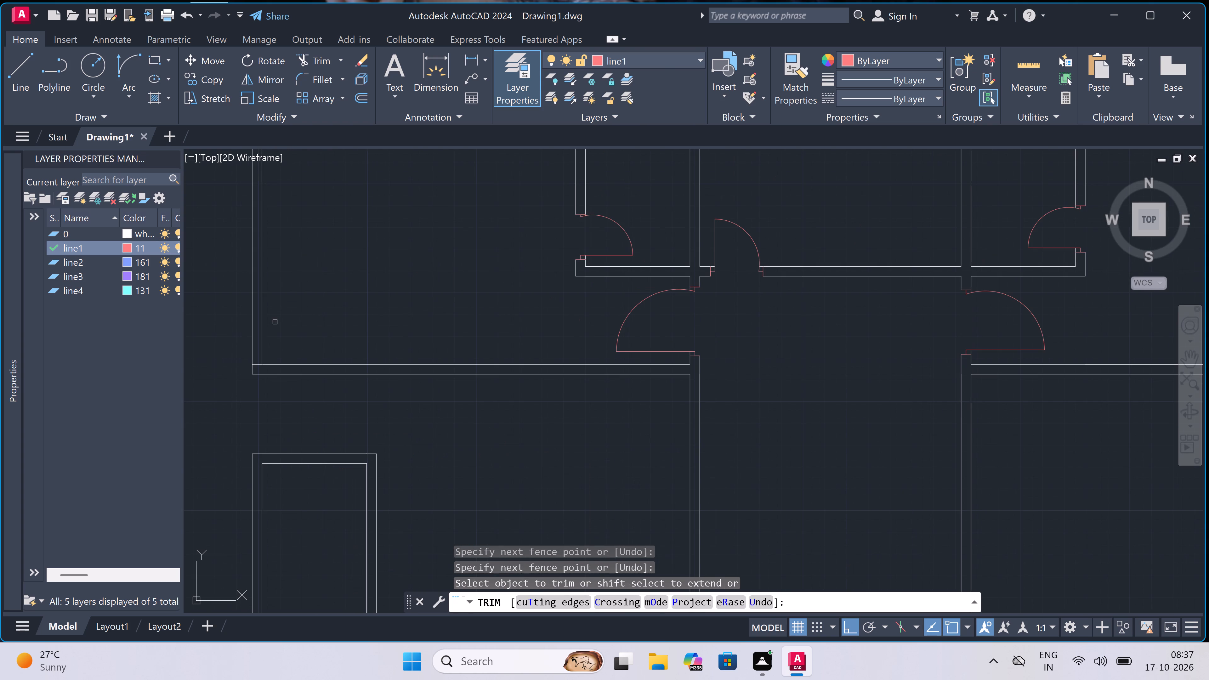
pyautogui.scroll(4, 261, 366)
pyautogui.click(243, 372)
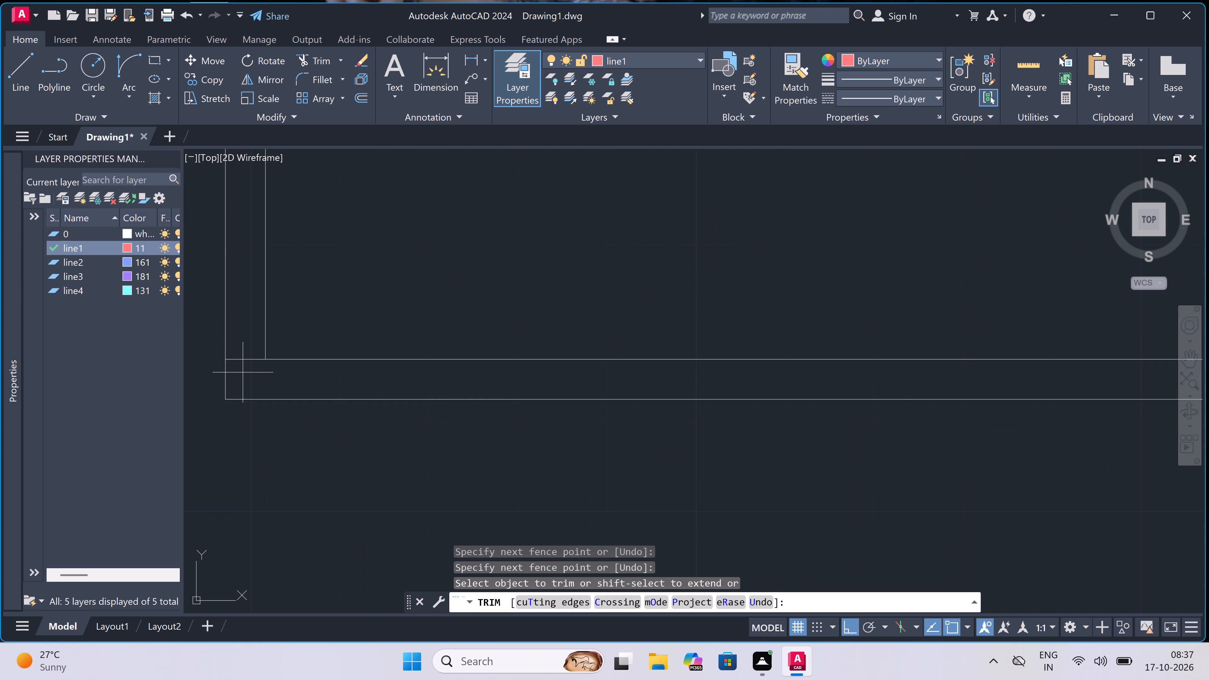
pyautogui.click(250, 316)
# Extend the small right-hand room's top wall lines and the horizontal wall lines above it to the outer right wall line.
pyautogui.scroll(-8, 250, 322)
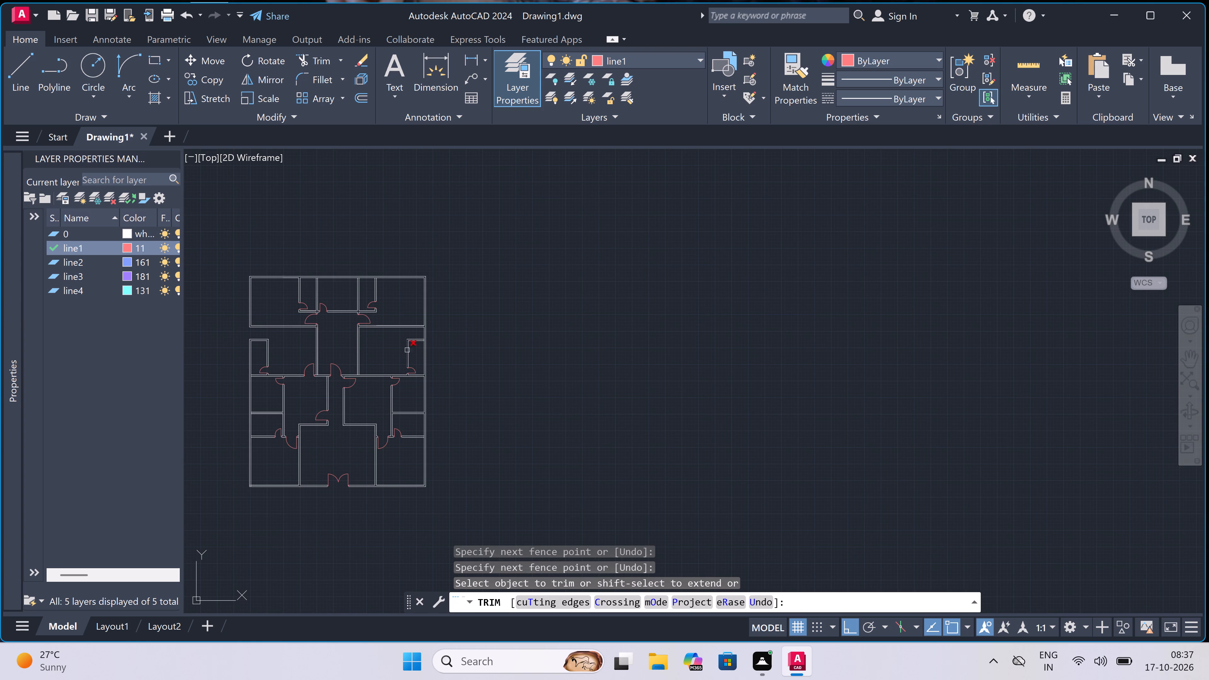
pyautogui.scroll(3, 419, 338)
pyautogui.scroll(2, 471, 287)
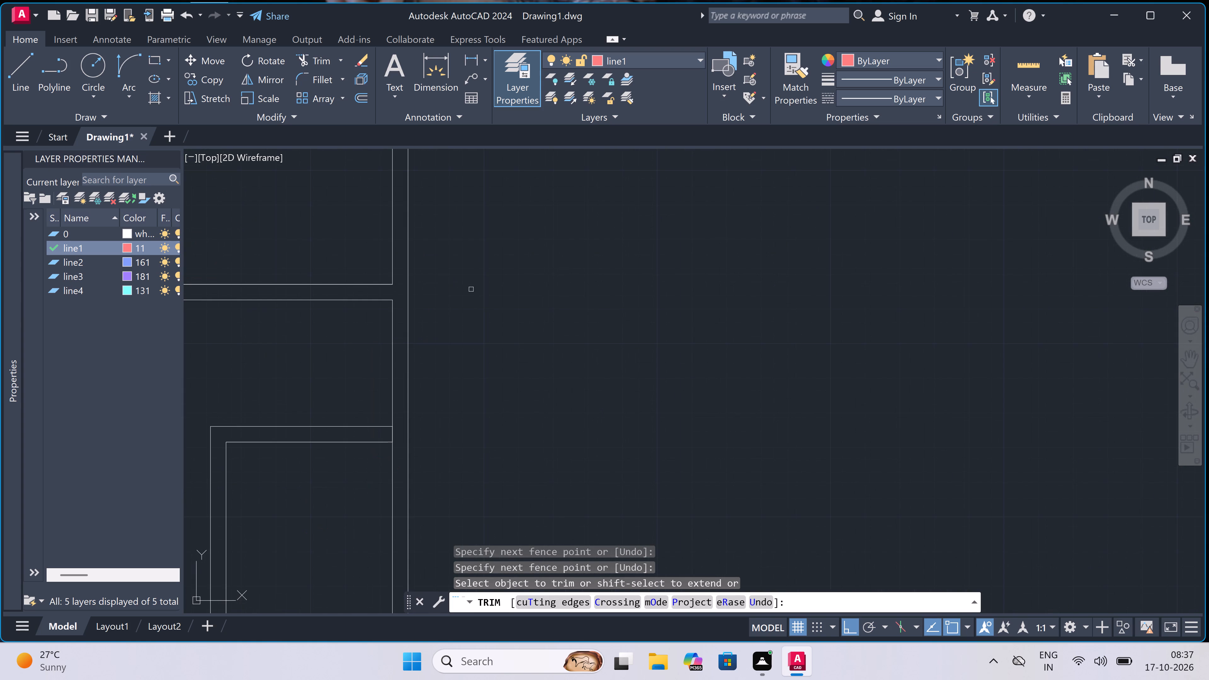
pyautogui.press('Escape')
pyautogui.press('e')
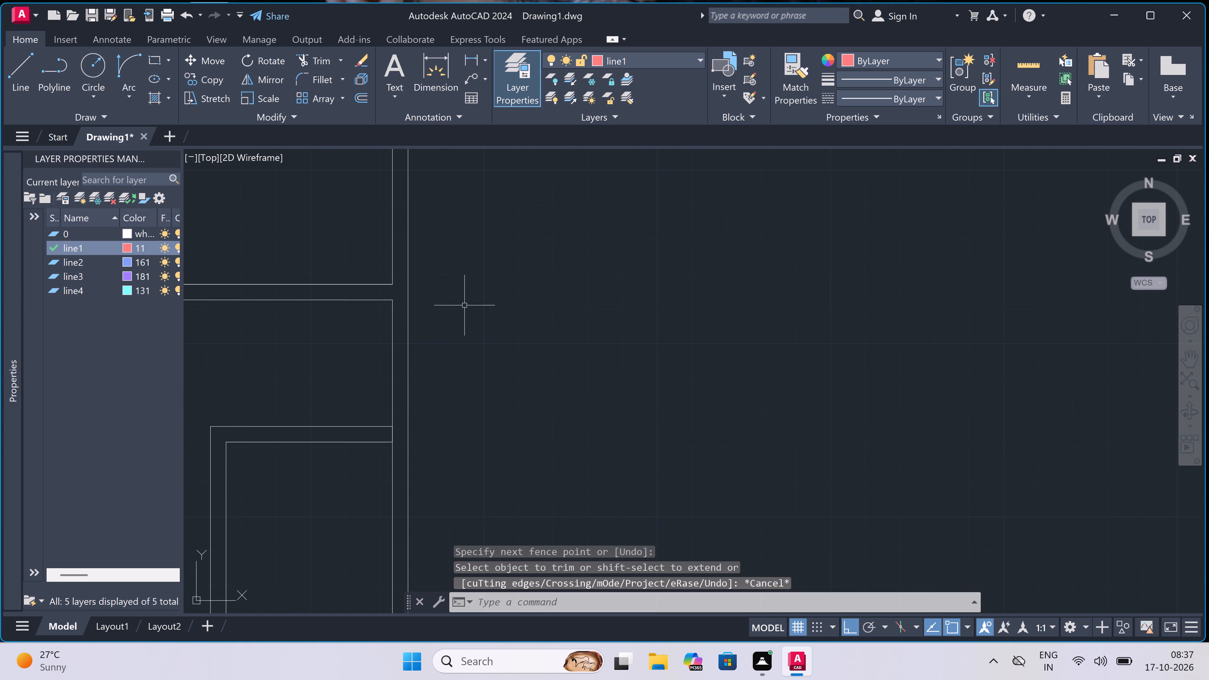
pyautogui.press('x')
pyautogui.press('space')
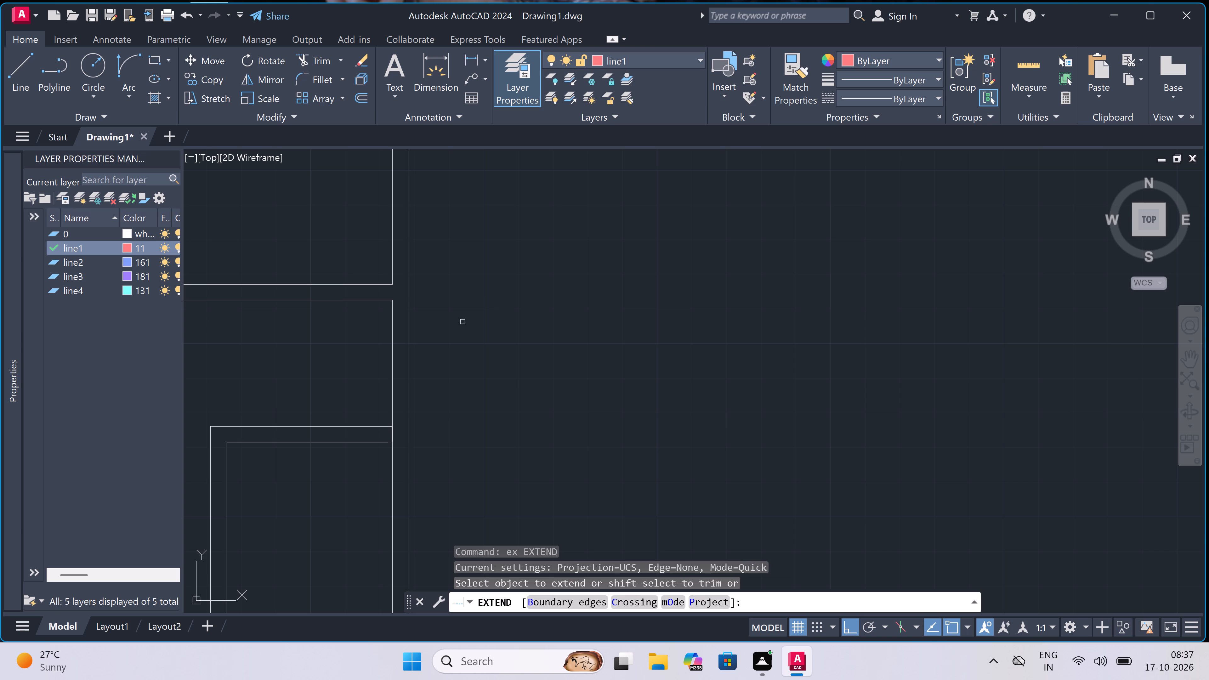
pyautogui.click(363, 251)
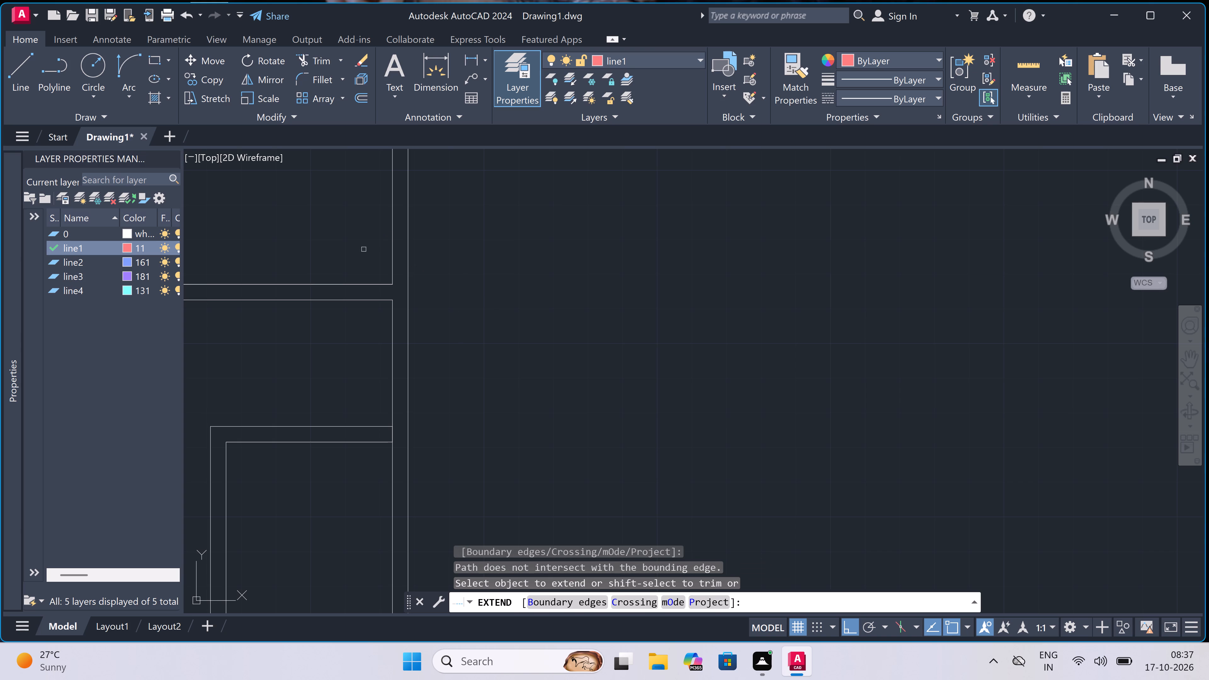
pyautogui.click(340, 497)
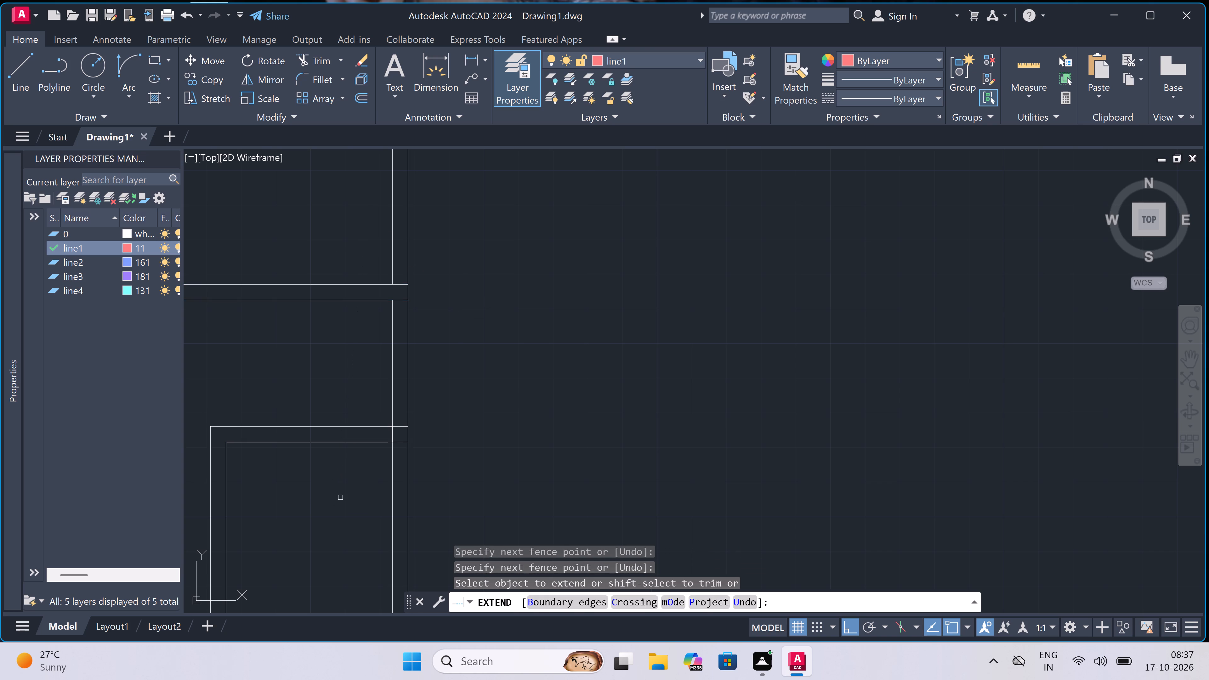
pyautogui.press('Escape')
# Trim away both right outer wall lines between the small right-hand room and the room above it.
pyautogui.write('tr')
pyautogui.press('space')
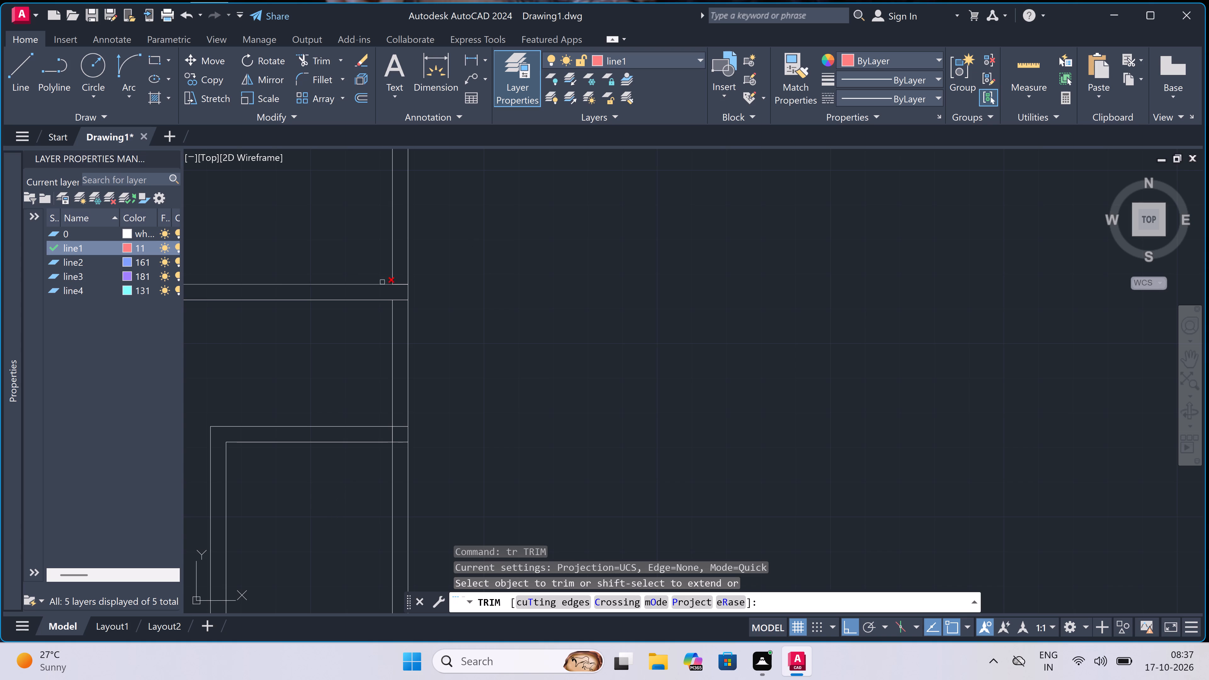
pyautogui.scroll(3, 394, 303)
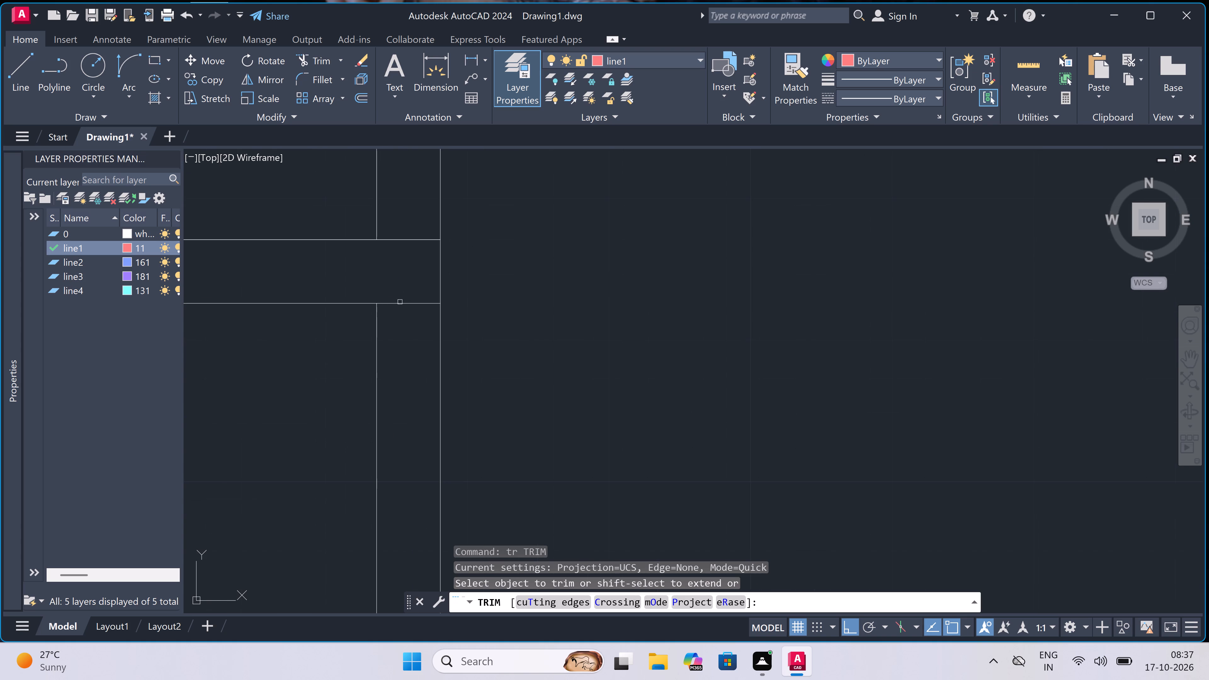
pyautogui.scroll(-2, 392, 355)
pyautogui.click(375, 380)
pyautogui.click(446, 391)
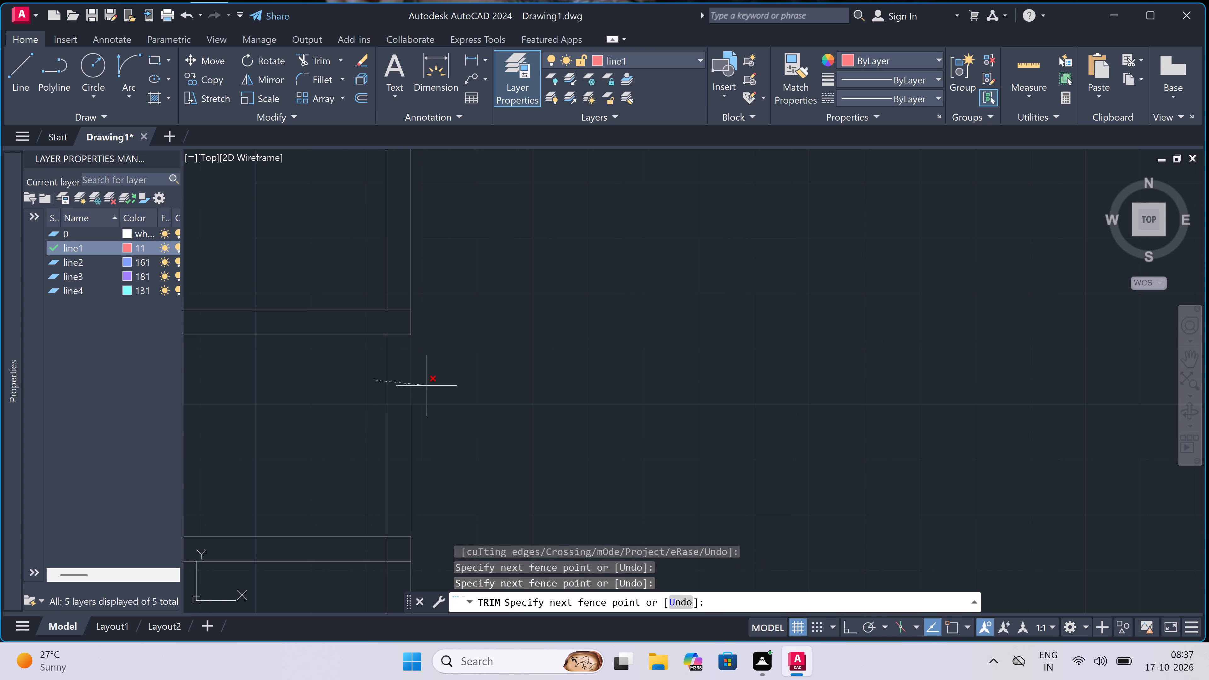
# Trim the leftover lines inside the upper-right room's lower outer corner and the small right-hand room's upper outer corner.
pyautogui.scroll(-4, 446, 393)
pyautogui.scroll(3, 428, 356)
pyautogui.scroll(2, 457, 476)
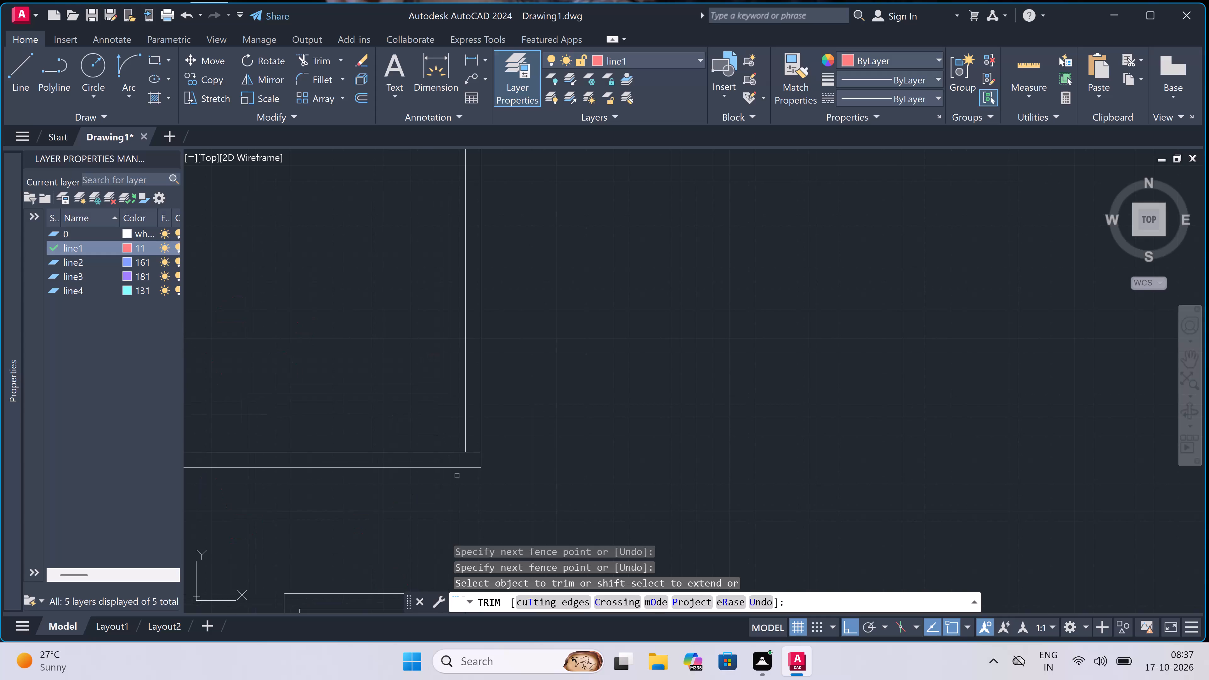
pyautogui.scroll(1, 457, 476)
pyautogui.click(522, 384)
pyautogui.click(528, 352)
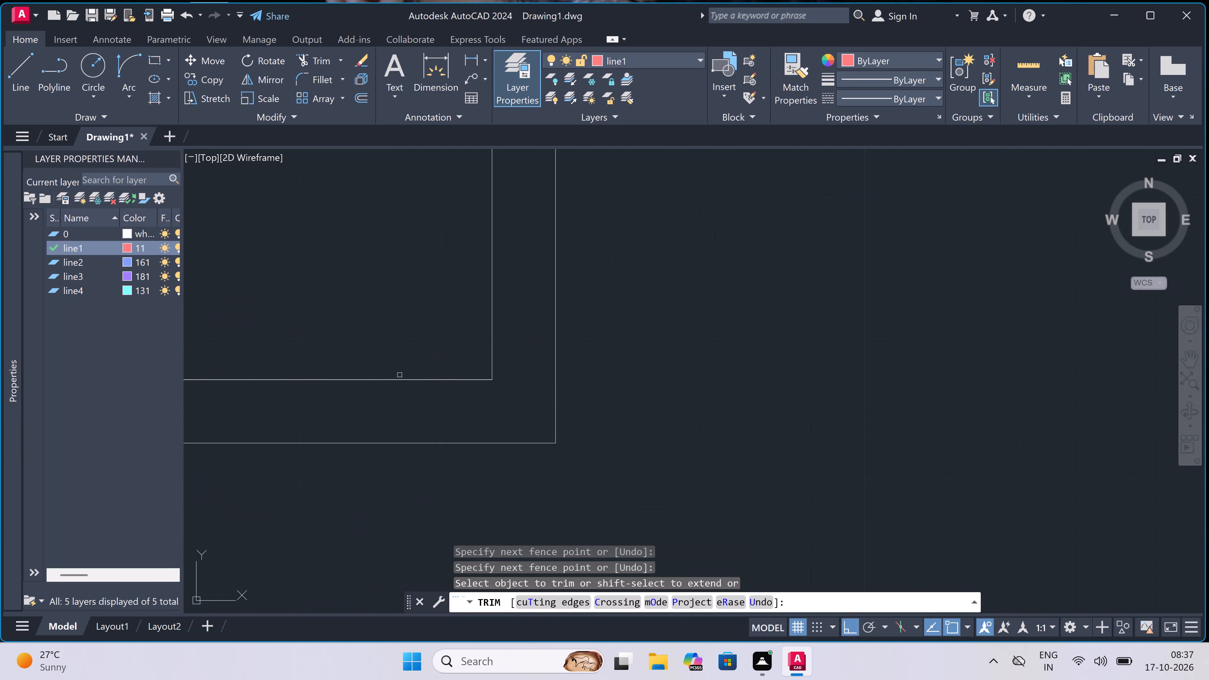
pyautogui.scroll(-4, 399, 376)
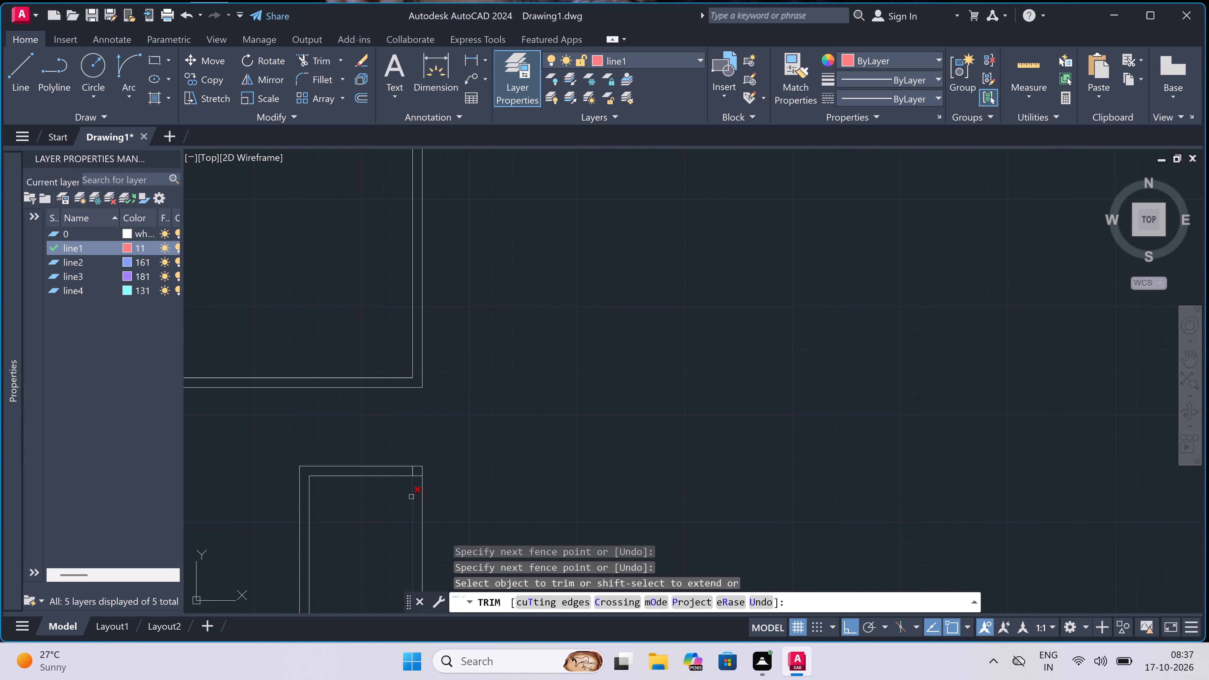
pyautogui.scroll(2, 411, 497)
pyautogui.scroll(2, 416, 434)
pyautogui.click(411, 424)
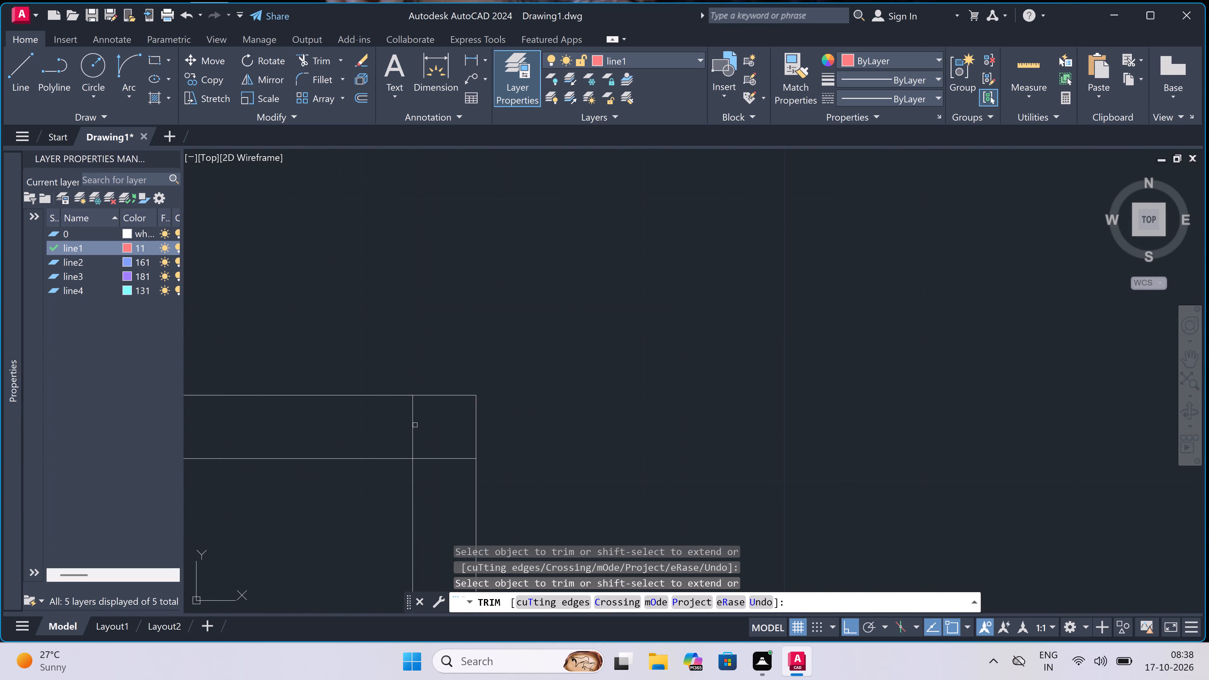
pyautogui.click(439, 472)
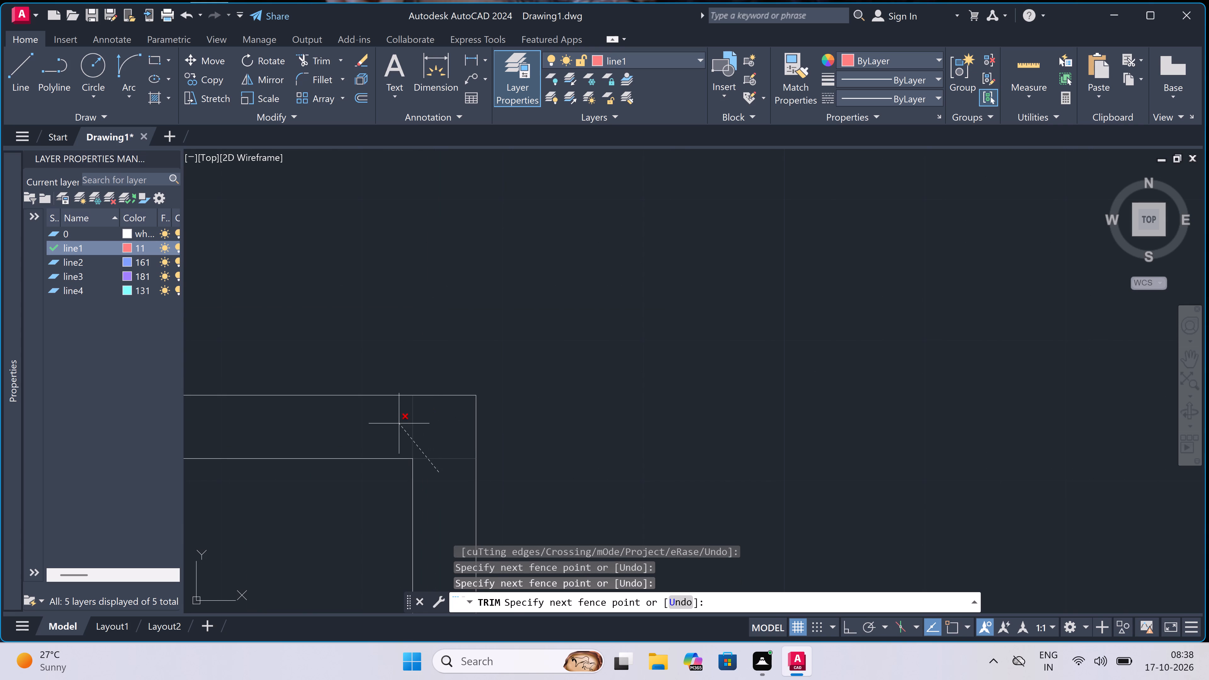
pyautogui.click(400, 423)
pyautogui.press('Escape')
# Draw a vertical line on line1 along the outer right edge, joining the upper room's lower corner to the small room's upper corner.
pyautogui.scroll(-3, 401, 427)
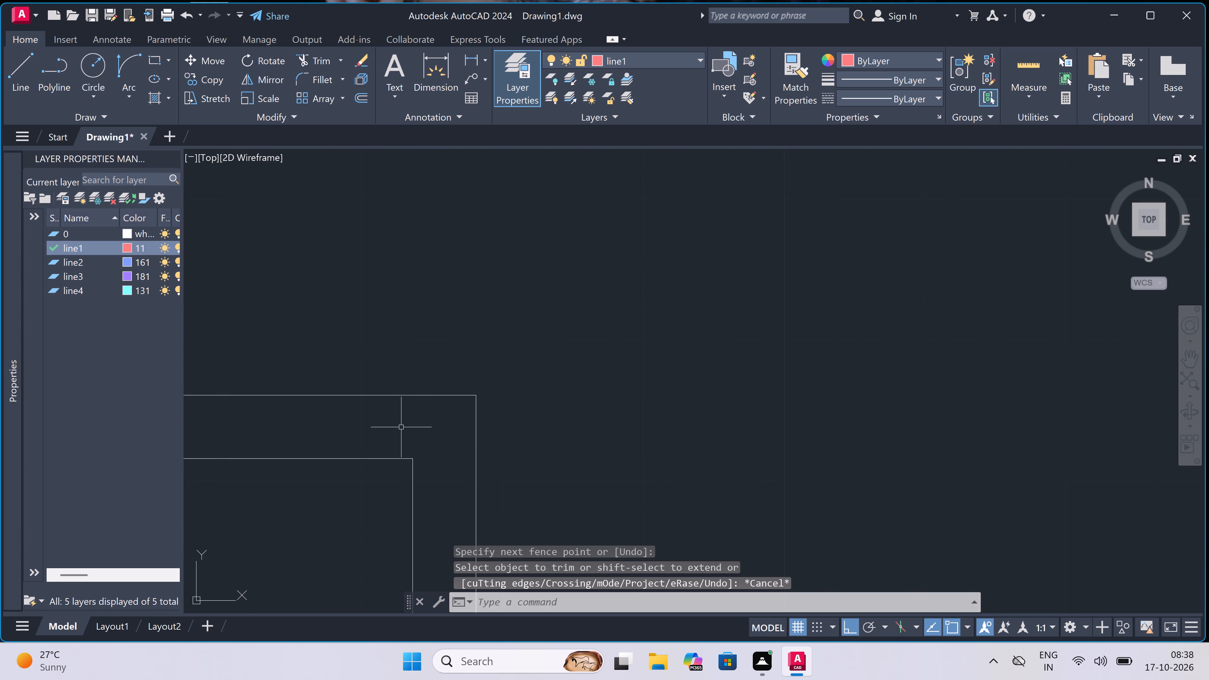
pyautogui.scroll(-1, 401, 428)
pyautogui.scroll(1, 414, 412)
pyautogui.press('l')
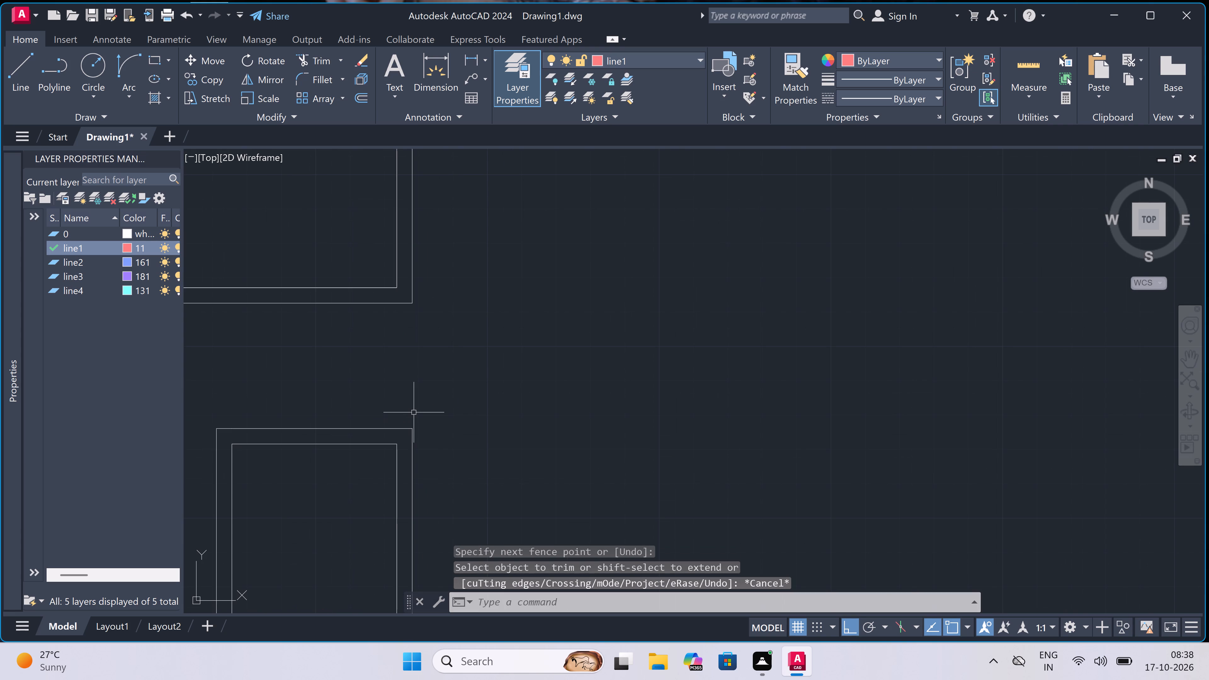
pyautogui.press('space')
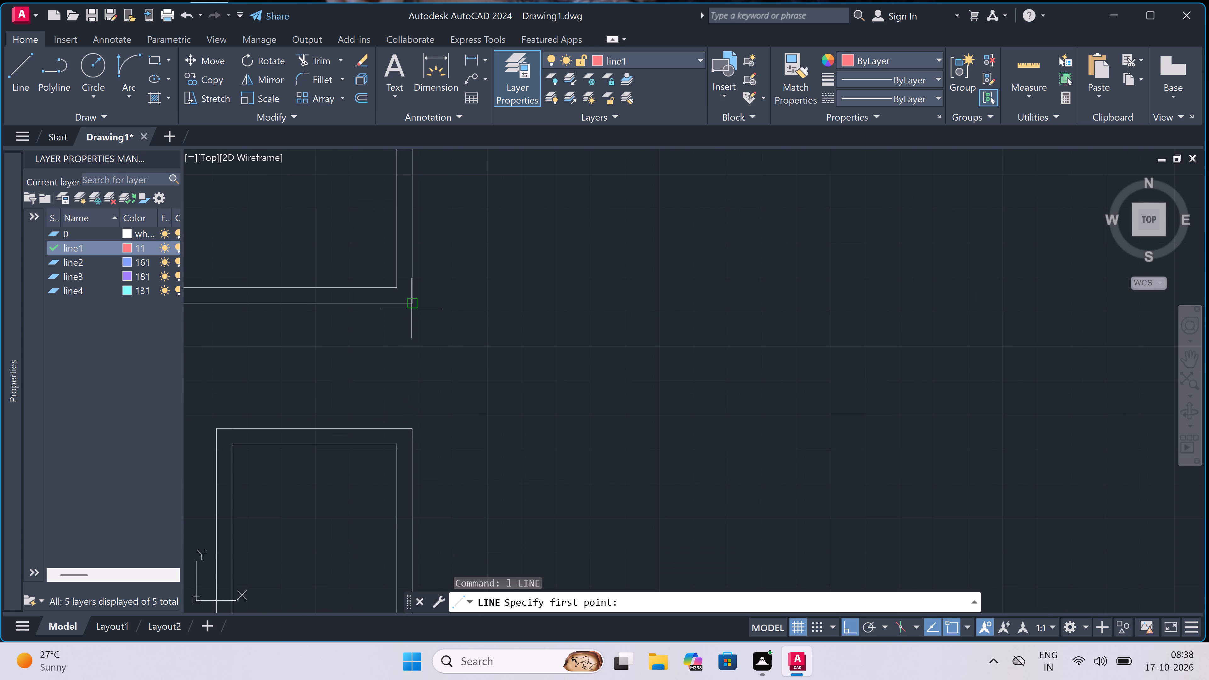
pyautogui.click(410, 307)
pyautogui.click(414, 426)
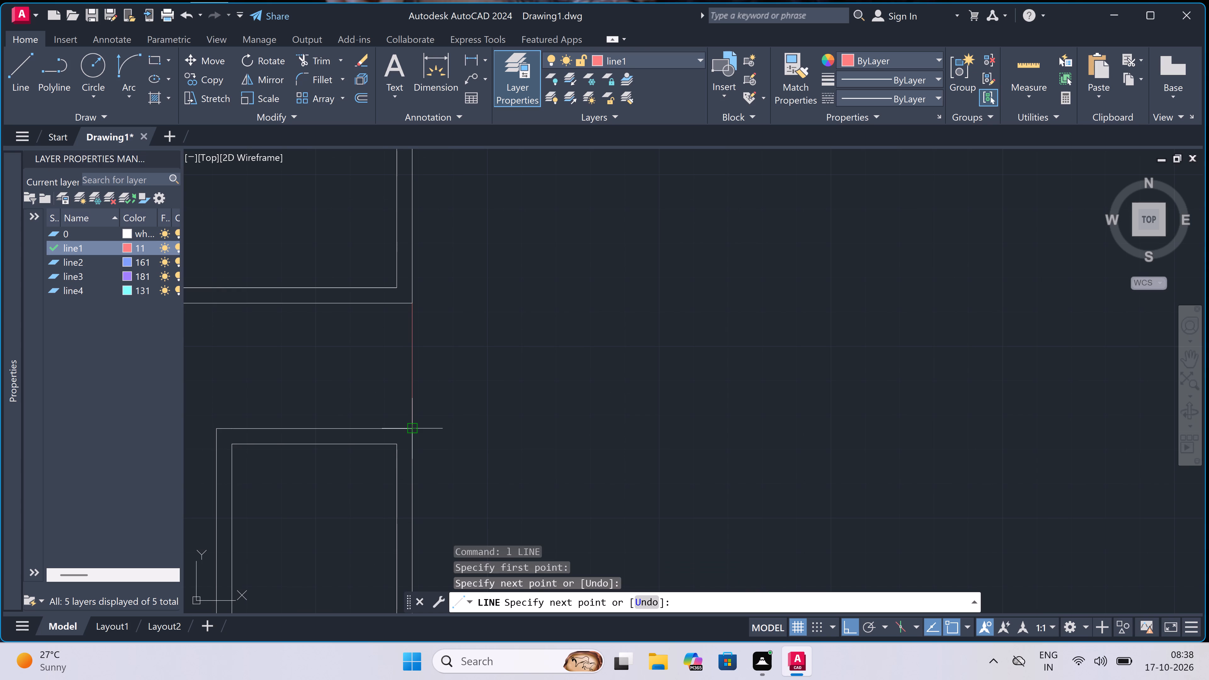
pyautogui.press('Escape')
# Draw a matching vertical line on line1 along the outer left edge, joining the upper room's lower corner to the small room's upper corner.
pyautogui.scroll(-6, 491, 392)
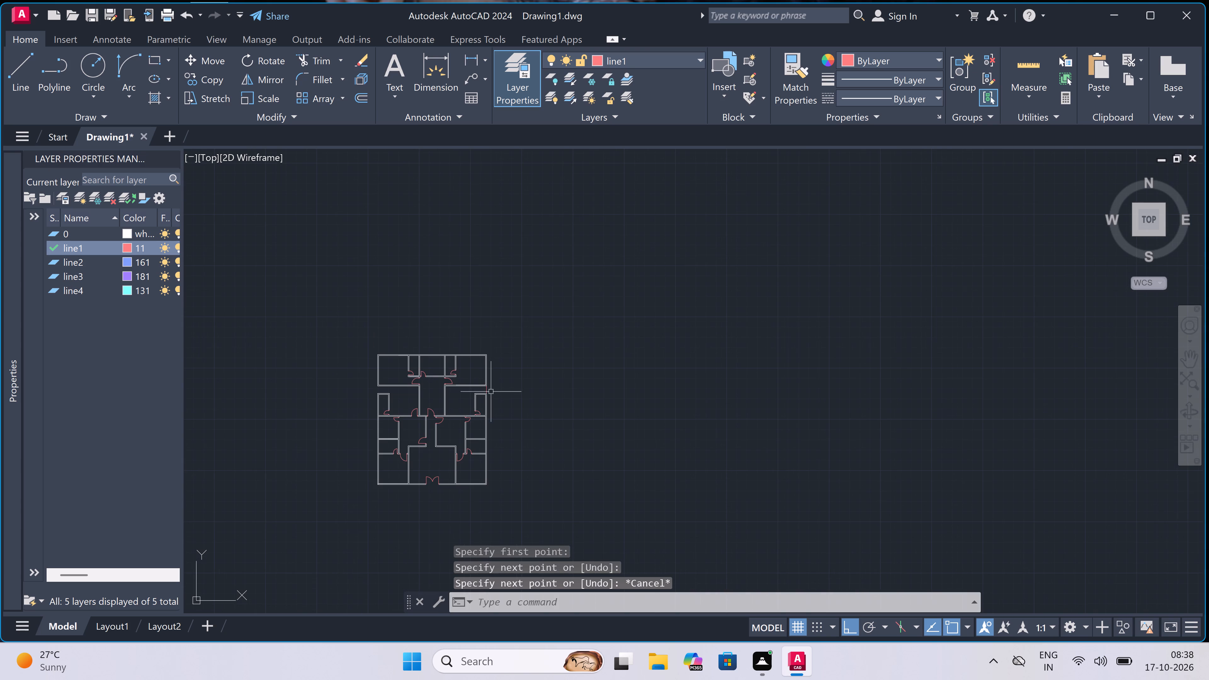
pyautogui.scroll(4, 382, 382)
pyautogui.scroll(2, 365, 433)
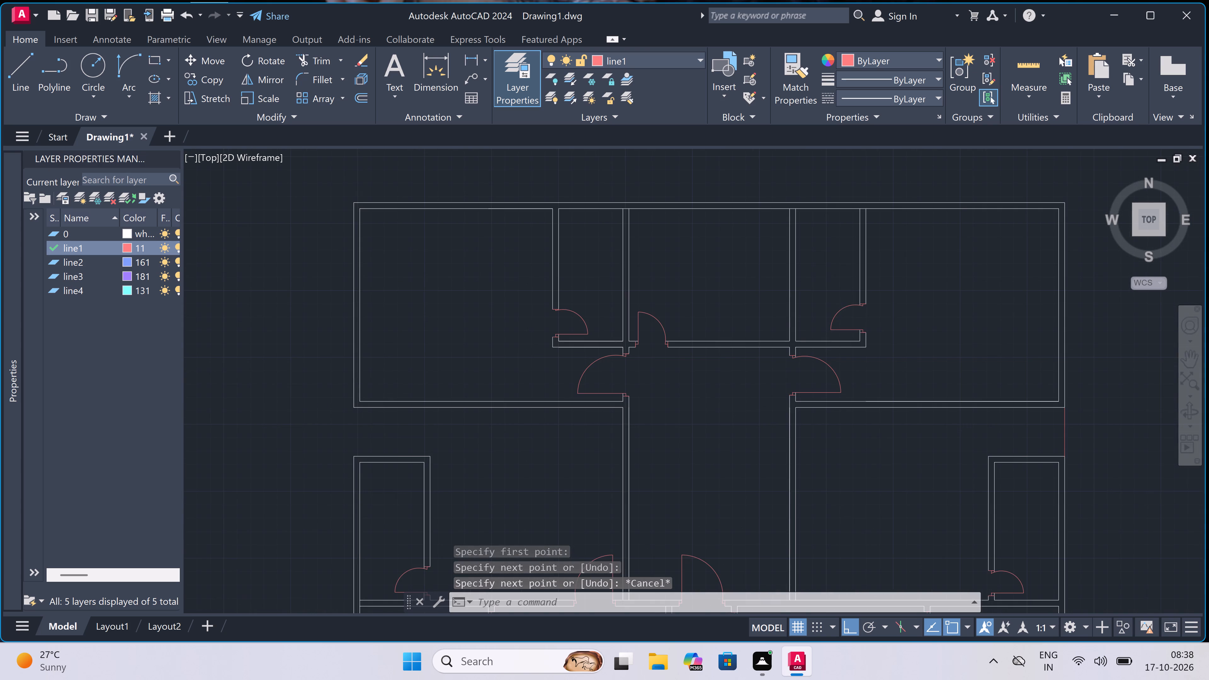
pyautogui.press('space')
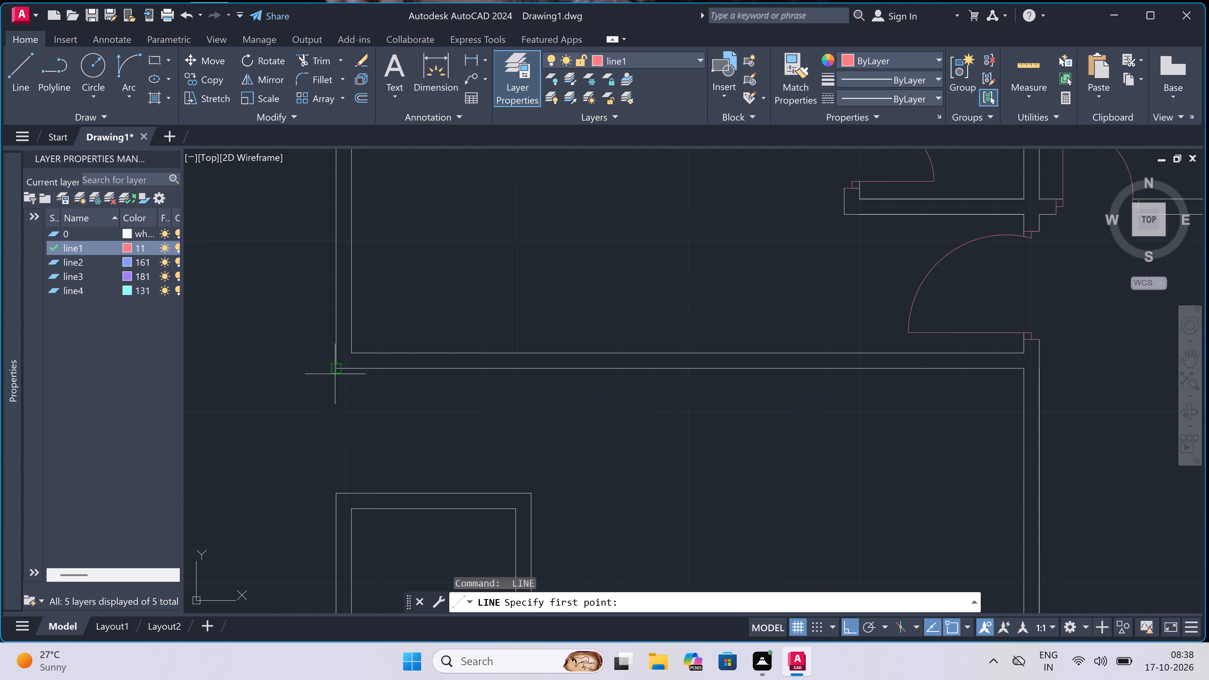
pyautogui.click(337, 373)
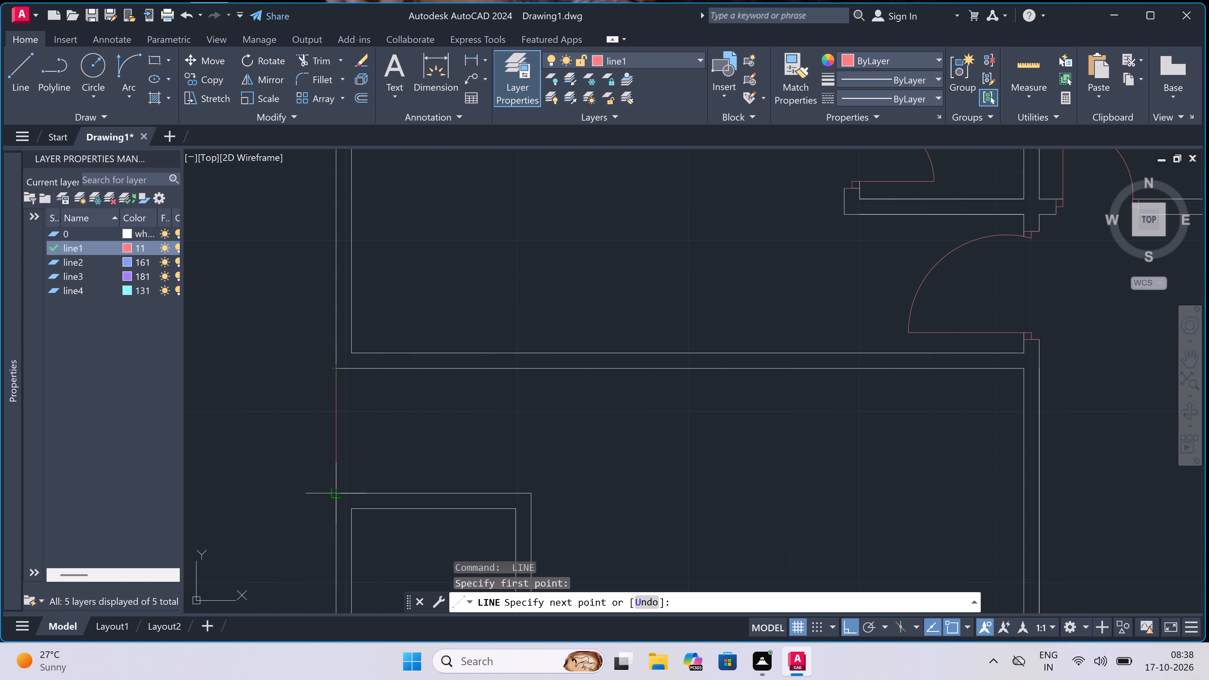
pyautogui.click(335, 493)
pyautogui.press('Escape')
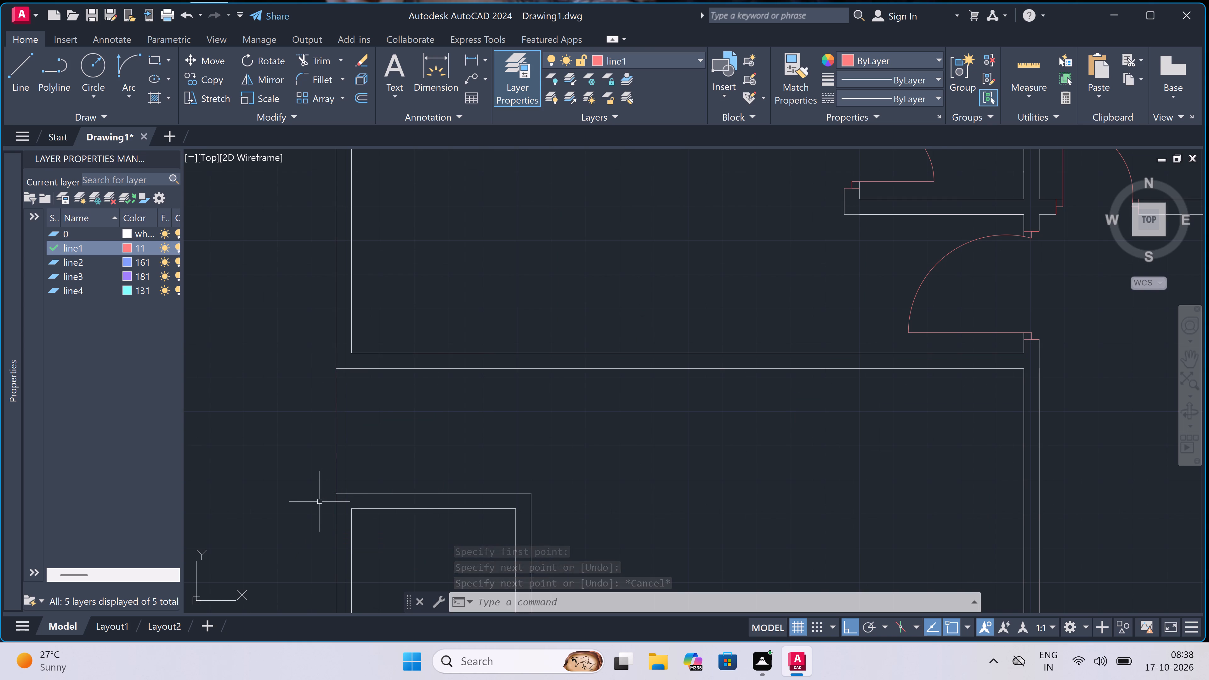
pyautogui.scroll(-6, 386, 342)
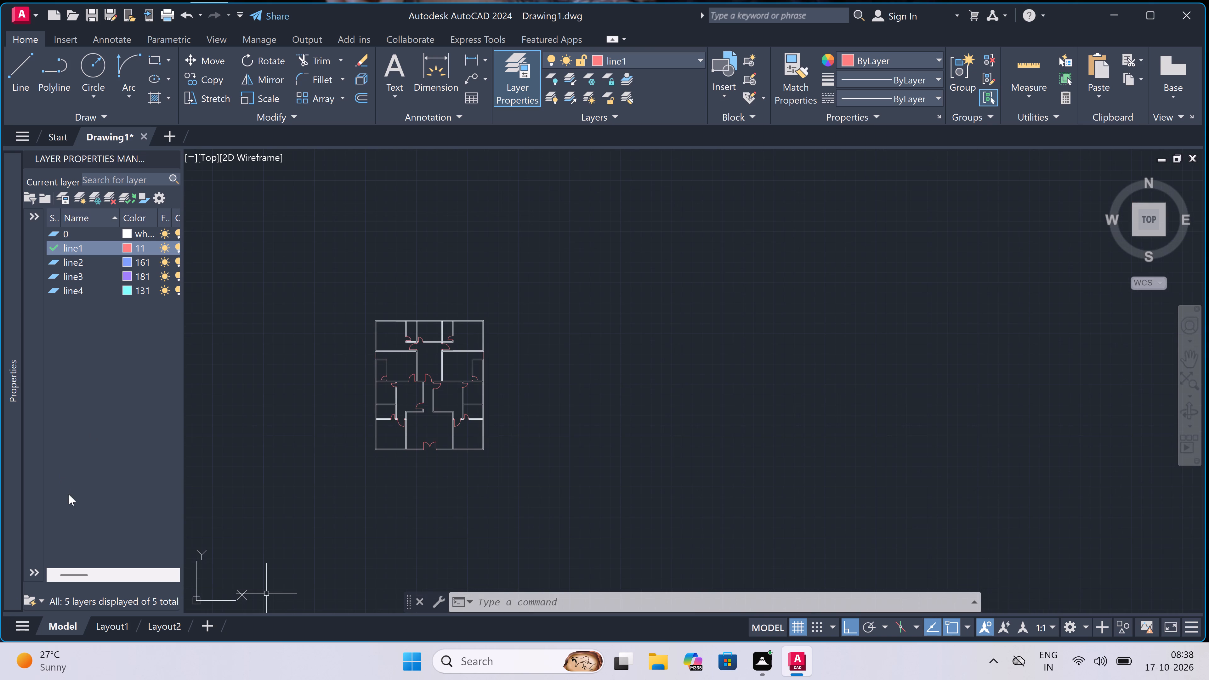
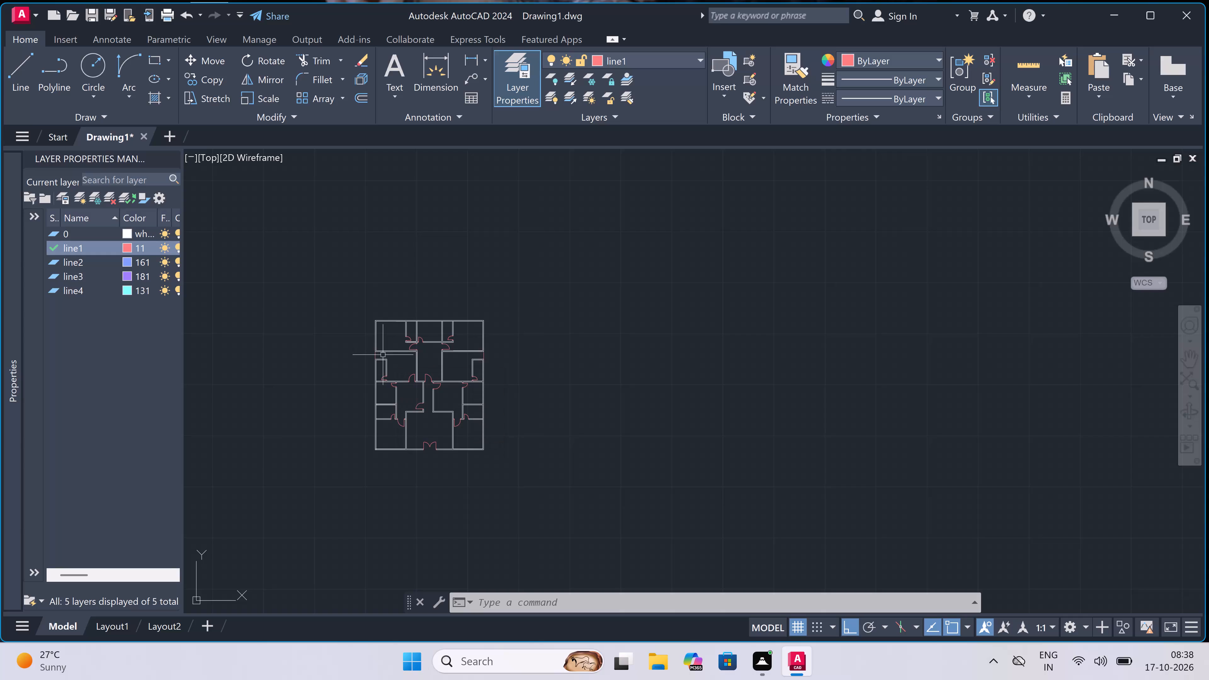
# Close the Layer Properties Manager palette to free up the drawing area around the floor plan.
pyautogui.scroll(3, 410, 326)
pyautogui.scroll(-1, 410, 326)
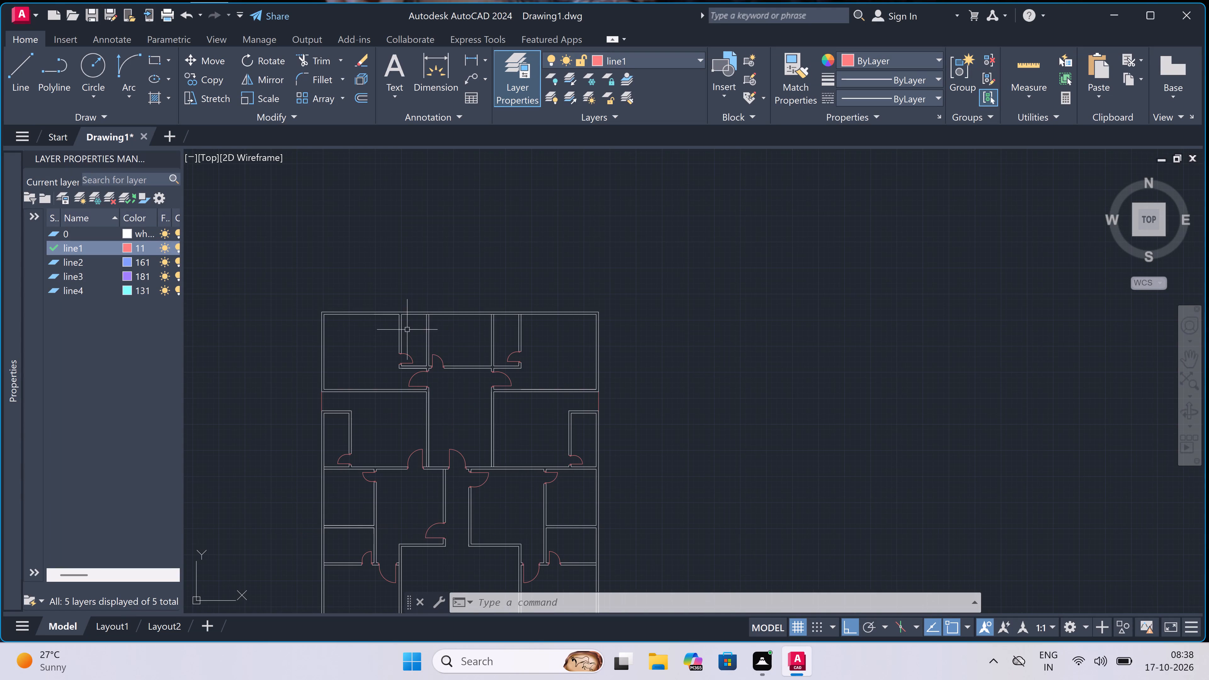
pyautogui.scroll(1, 343, 332)
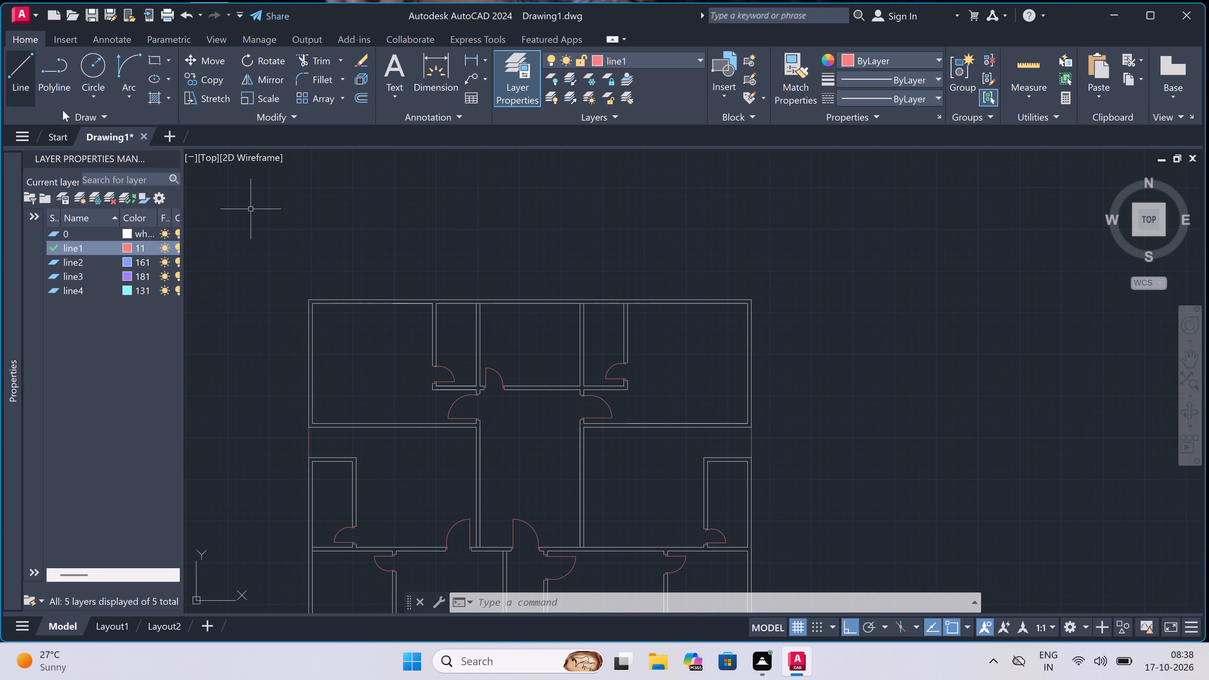
pyautogui.click(169, 152)
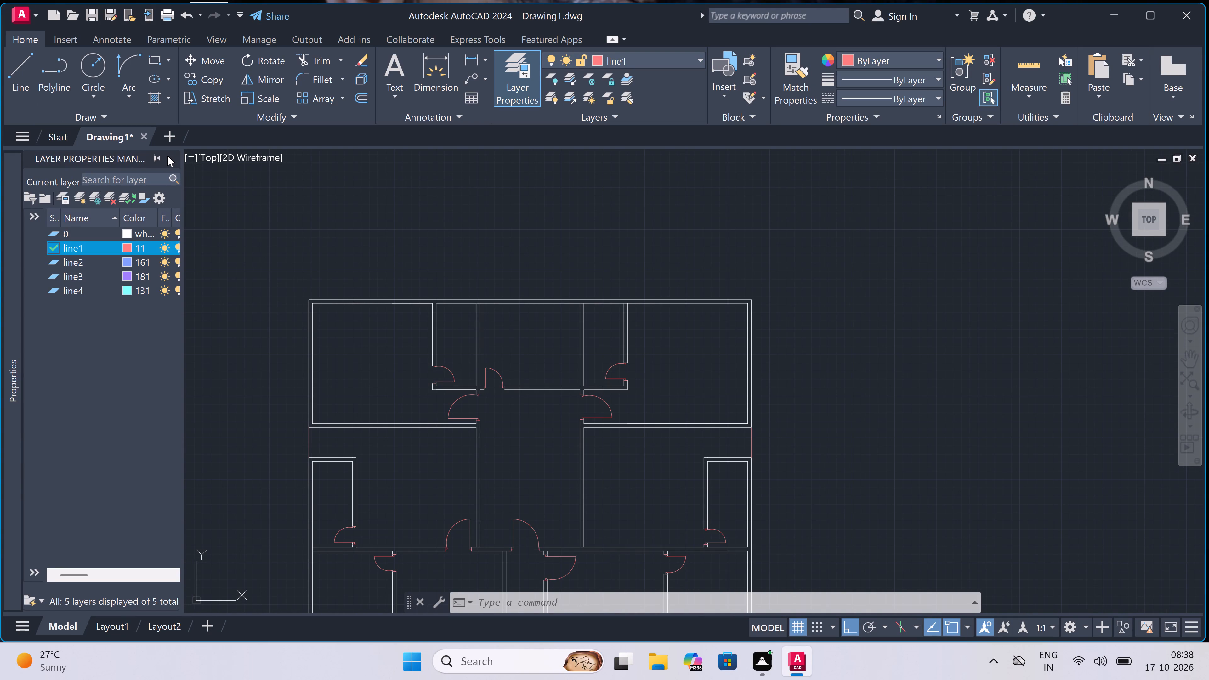
pyautogui.click(167, 156)
# Make line3 the current layer.
pyautogui.scroll(-2, 246, 327)
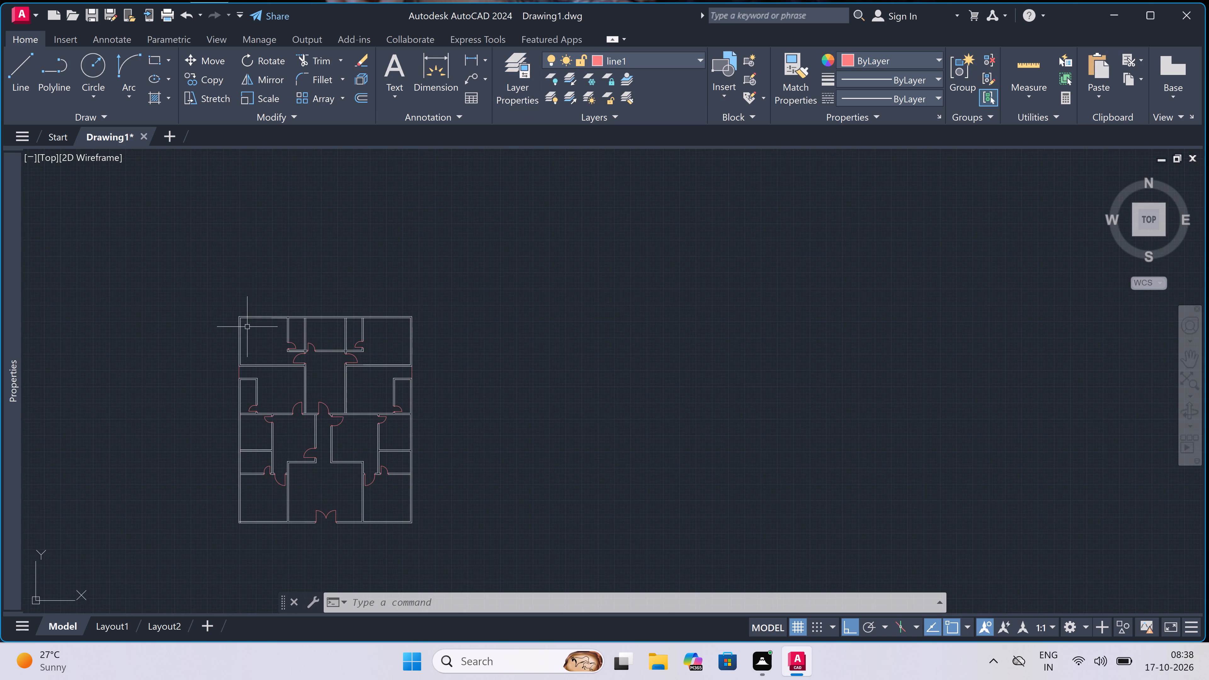
pyautogui.scroll(3, 191, 329)
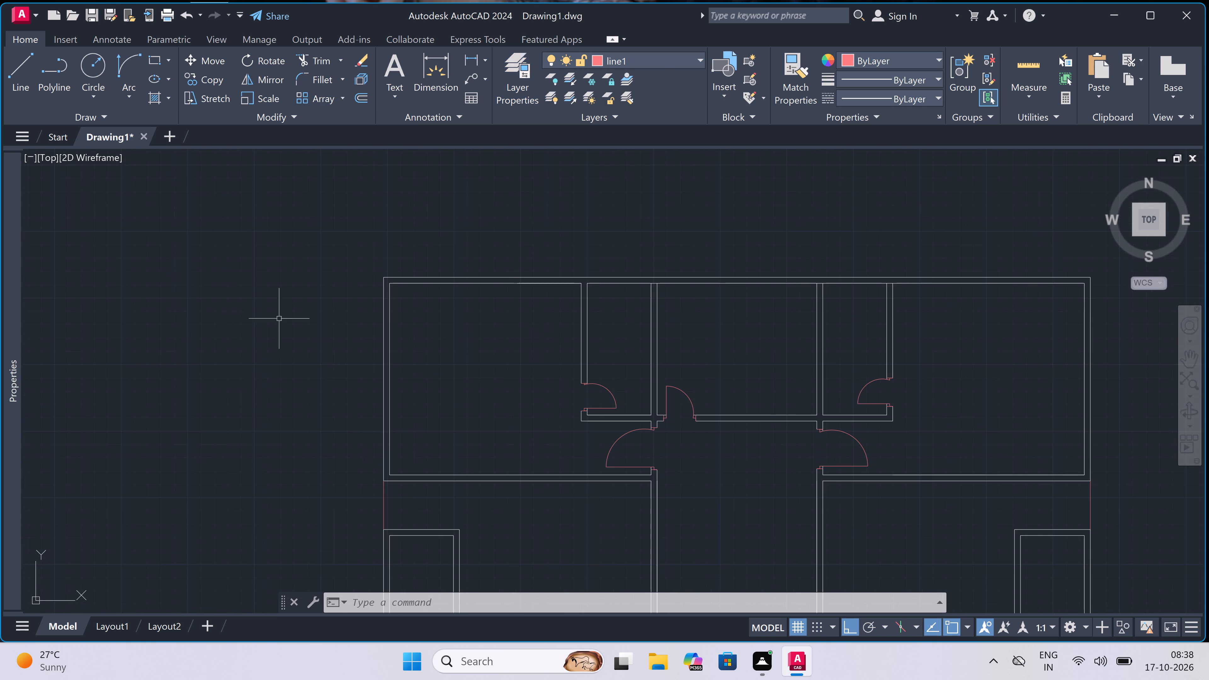
pyautogui.click(634, 62)
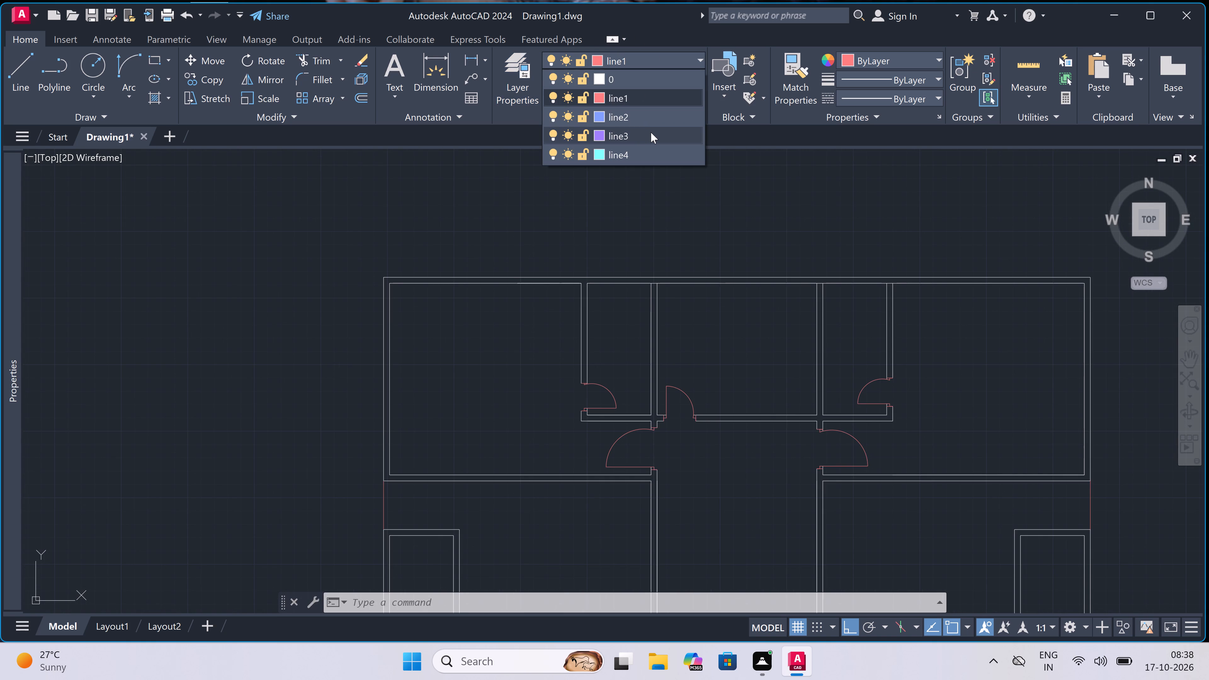
pyautogui.click(651, 132)
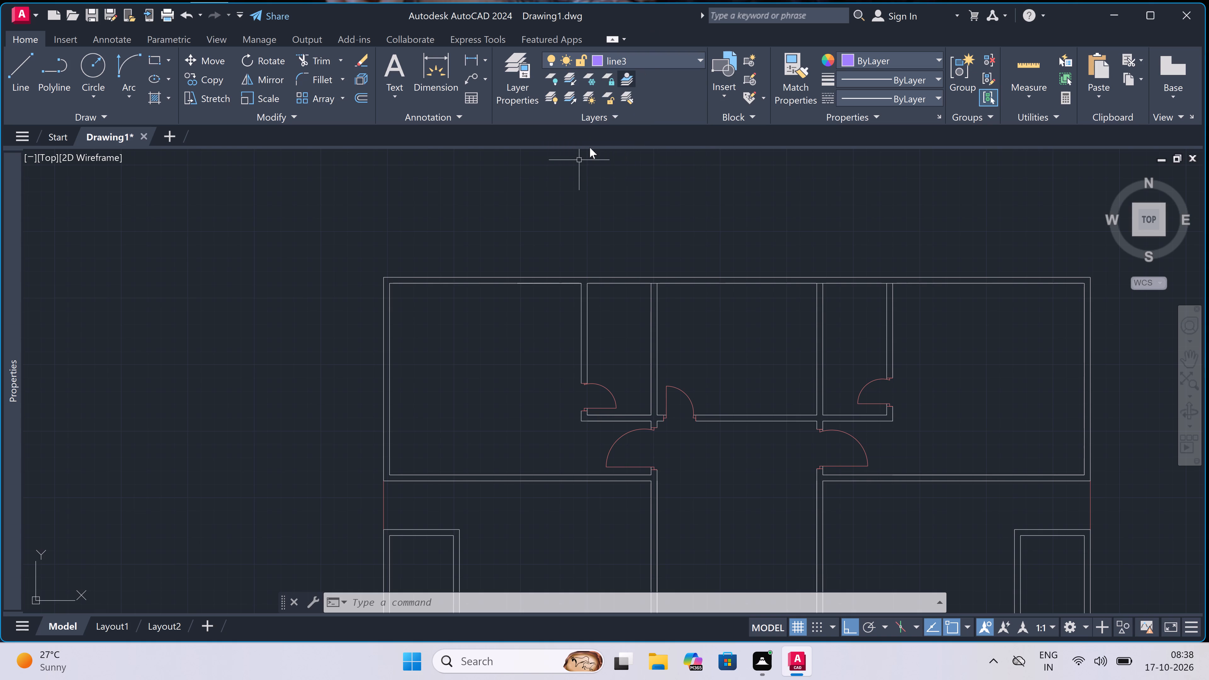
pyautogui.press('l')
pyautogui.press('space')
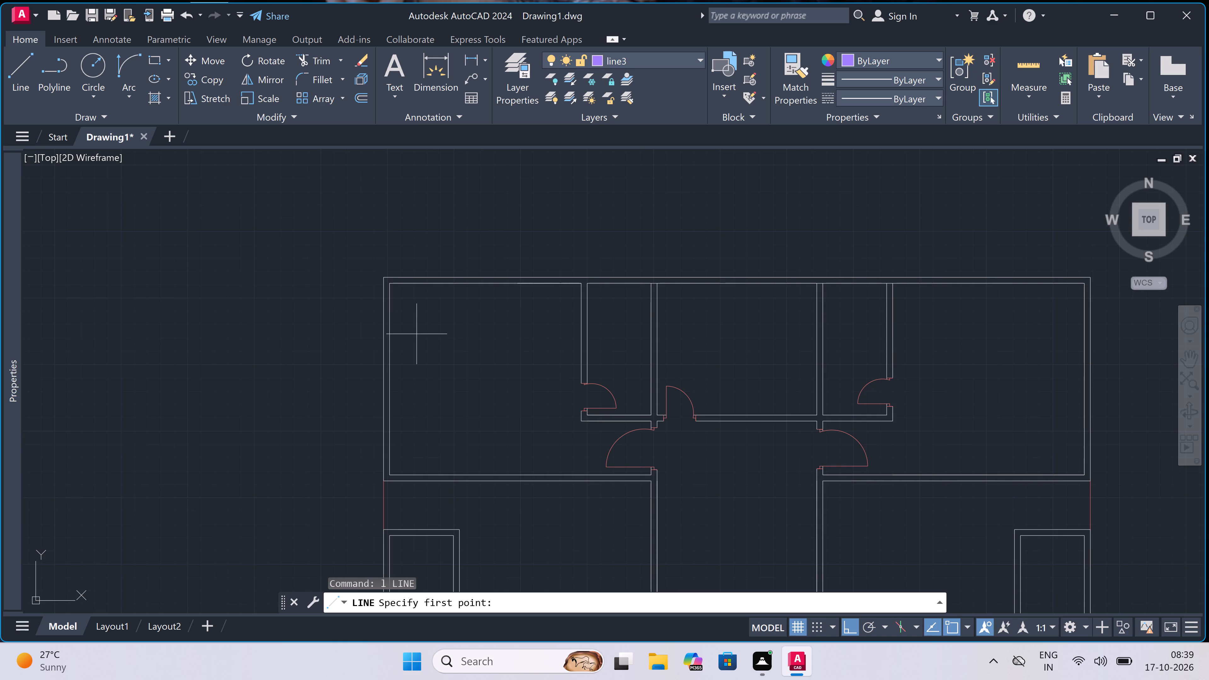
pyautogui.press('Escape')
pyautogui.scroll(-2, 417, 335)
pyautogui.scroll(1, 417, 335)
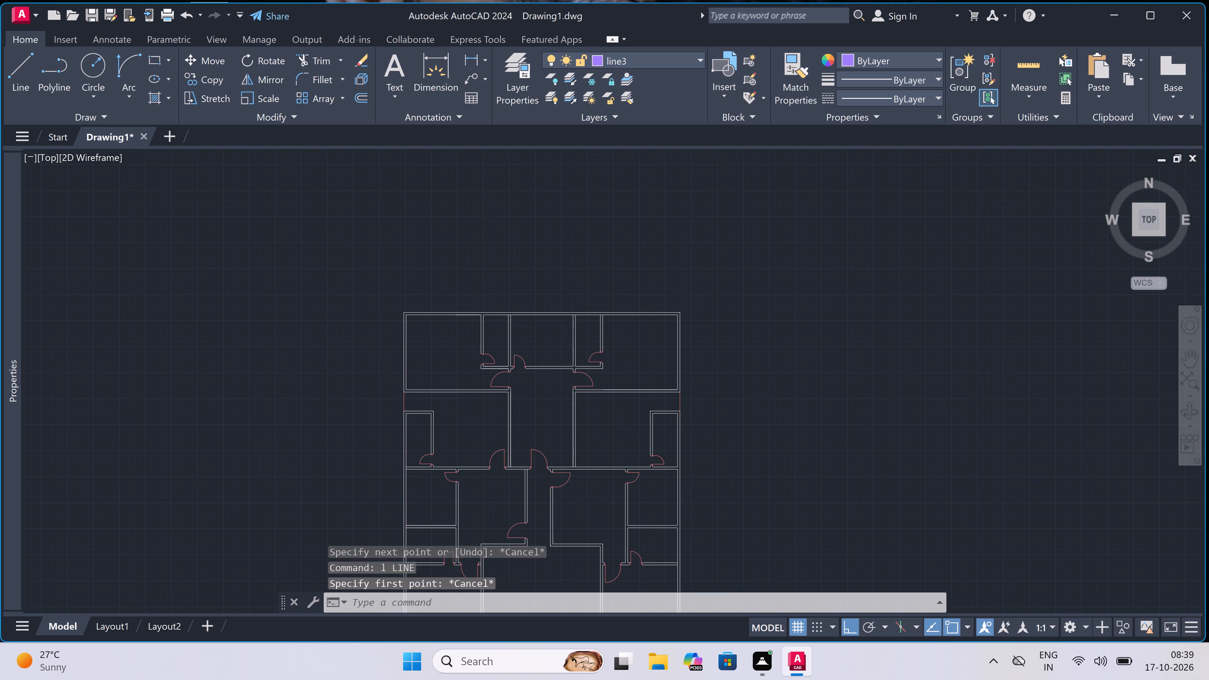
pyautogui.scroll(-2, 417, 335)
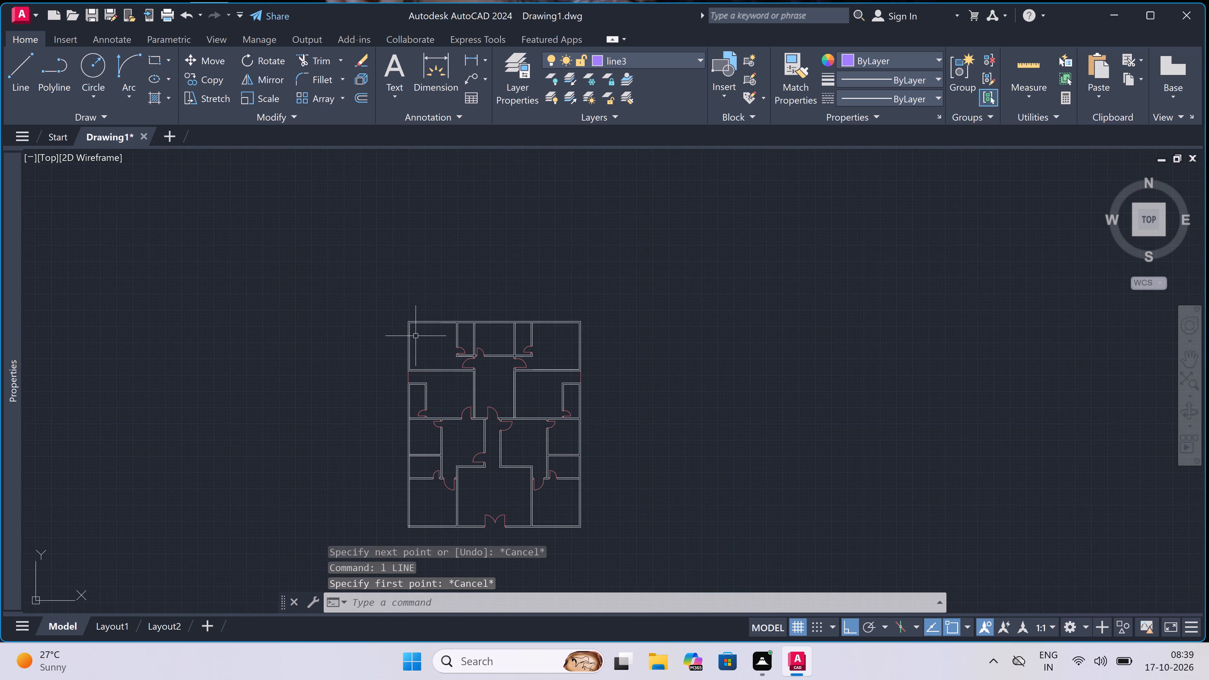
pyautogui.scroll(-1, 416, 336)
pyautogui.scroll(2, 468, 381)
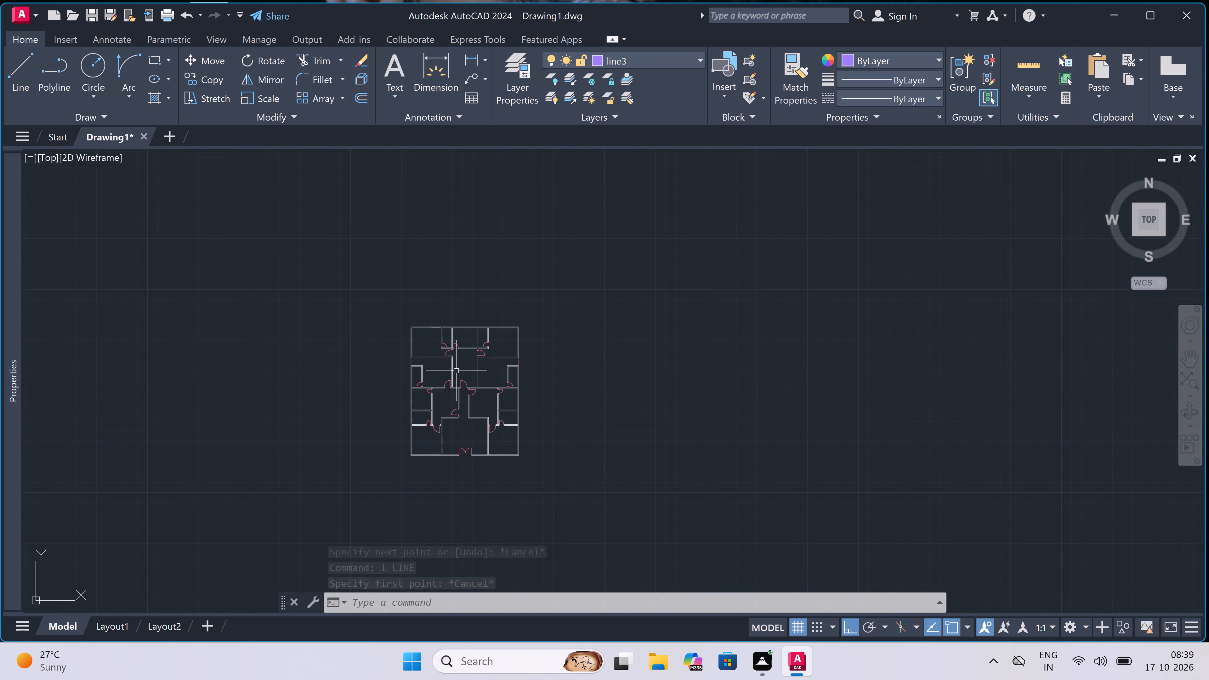
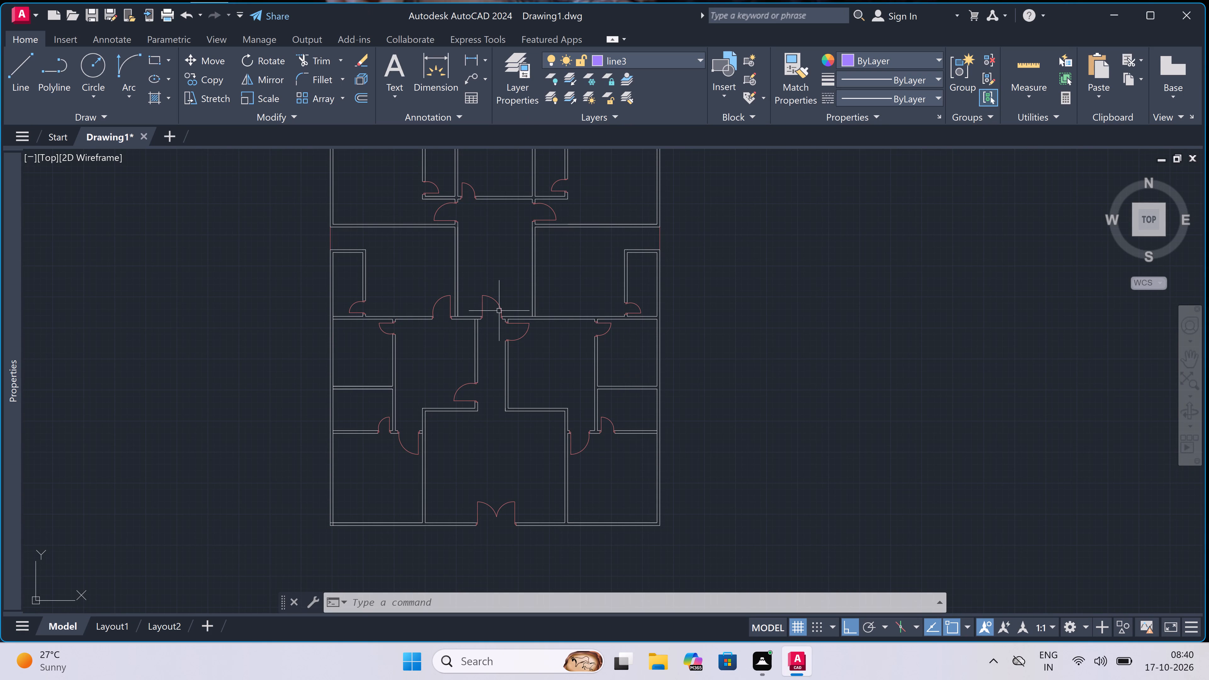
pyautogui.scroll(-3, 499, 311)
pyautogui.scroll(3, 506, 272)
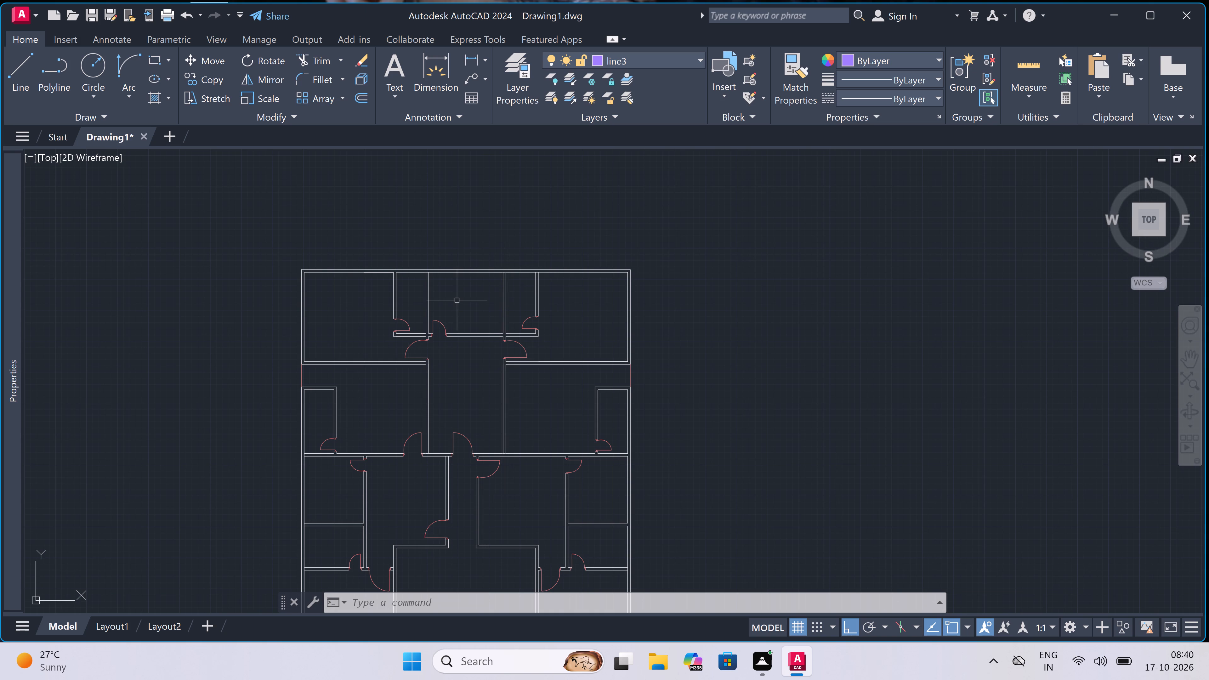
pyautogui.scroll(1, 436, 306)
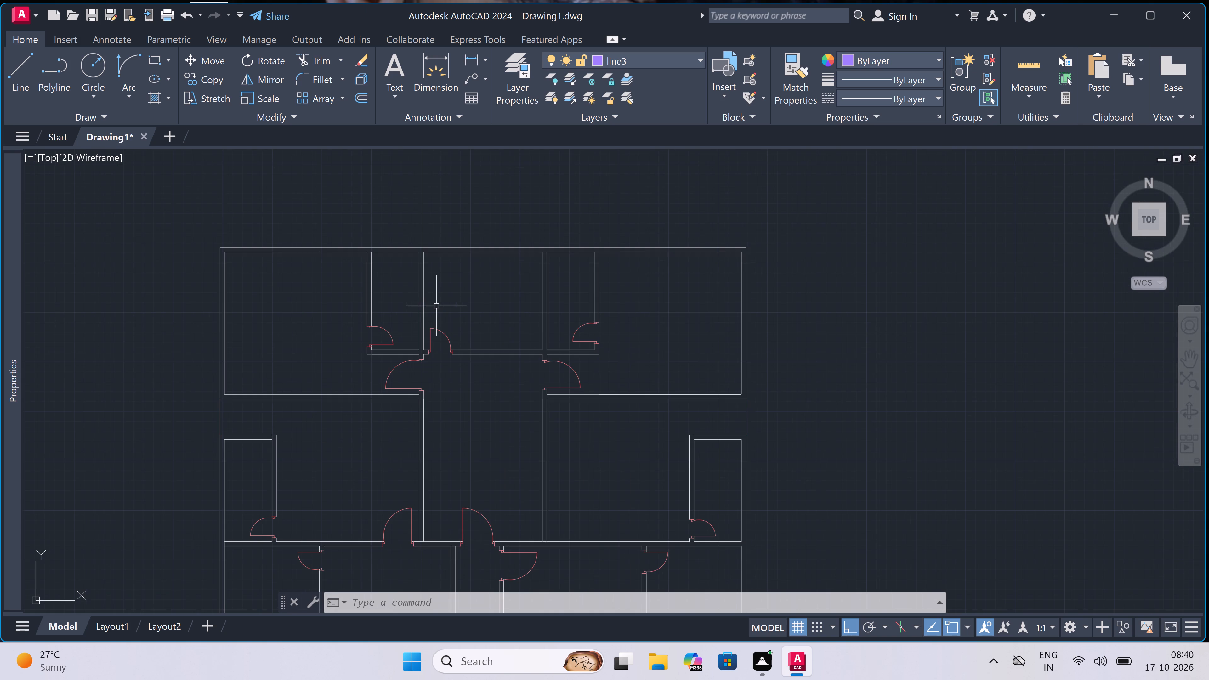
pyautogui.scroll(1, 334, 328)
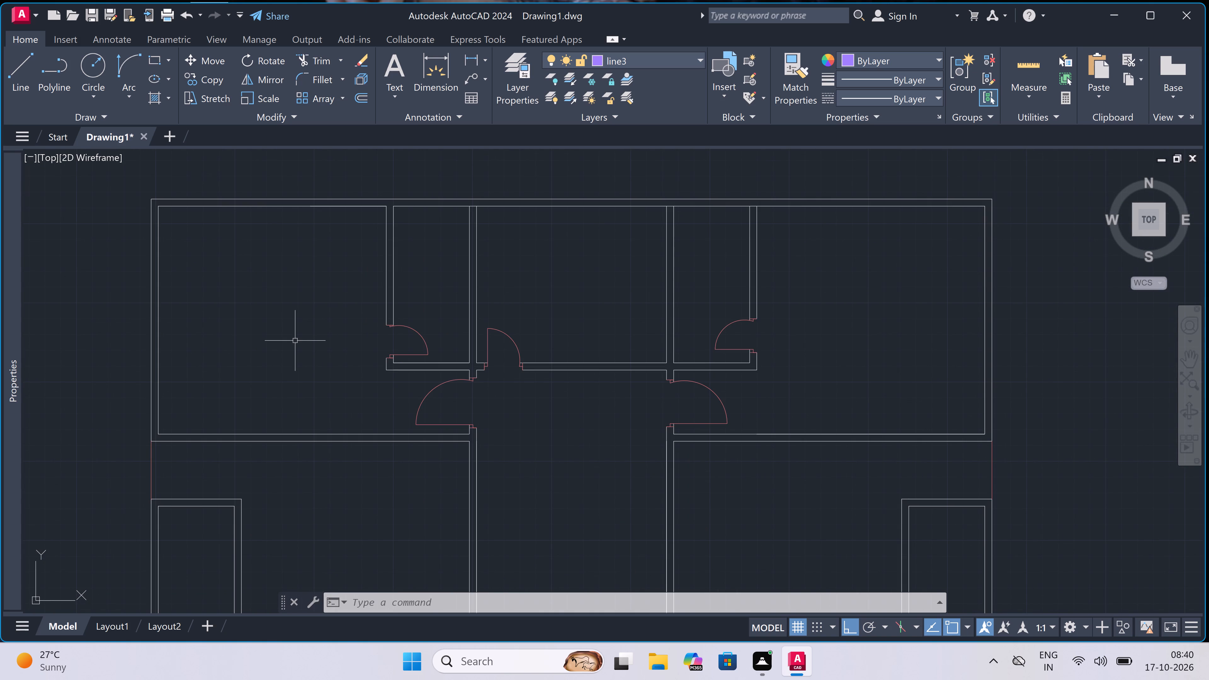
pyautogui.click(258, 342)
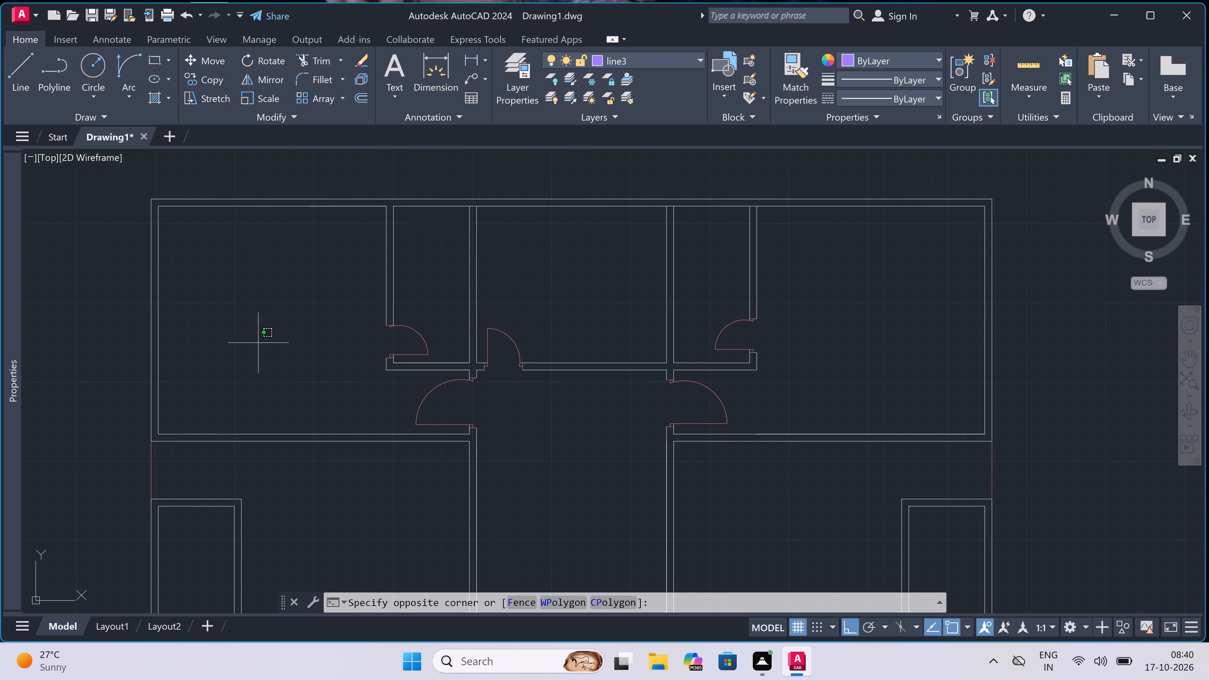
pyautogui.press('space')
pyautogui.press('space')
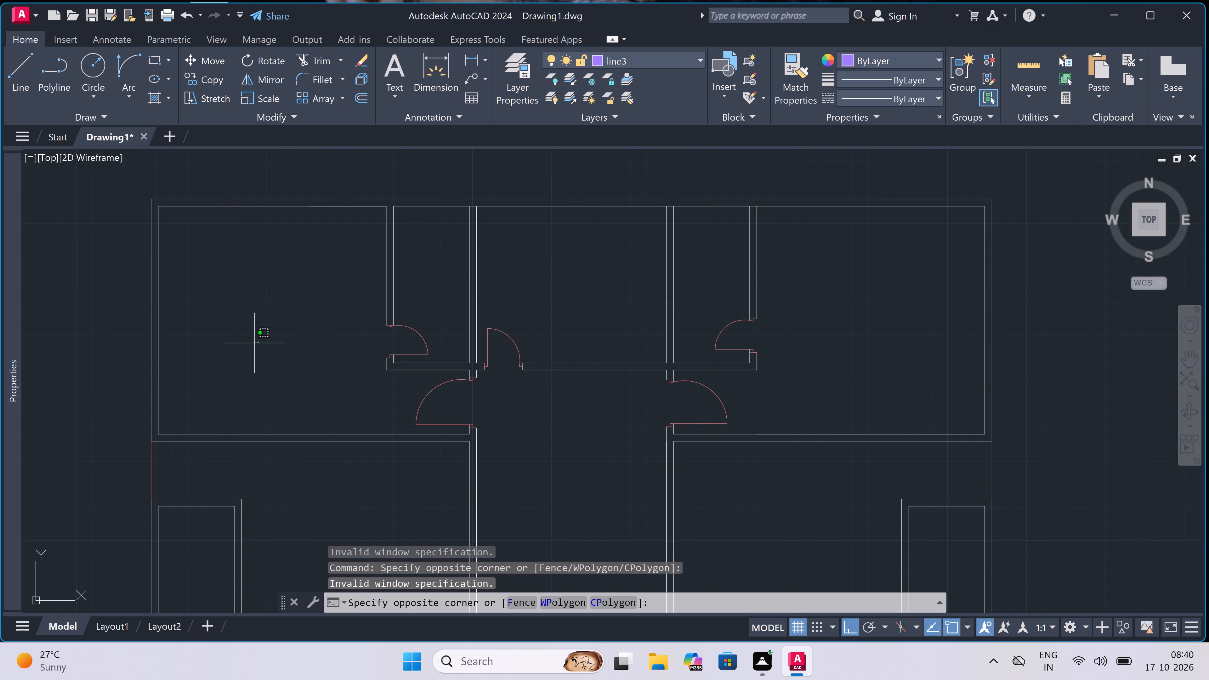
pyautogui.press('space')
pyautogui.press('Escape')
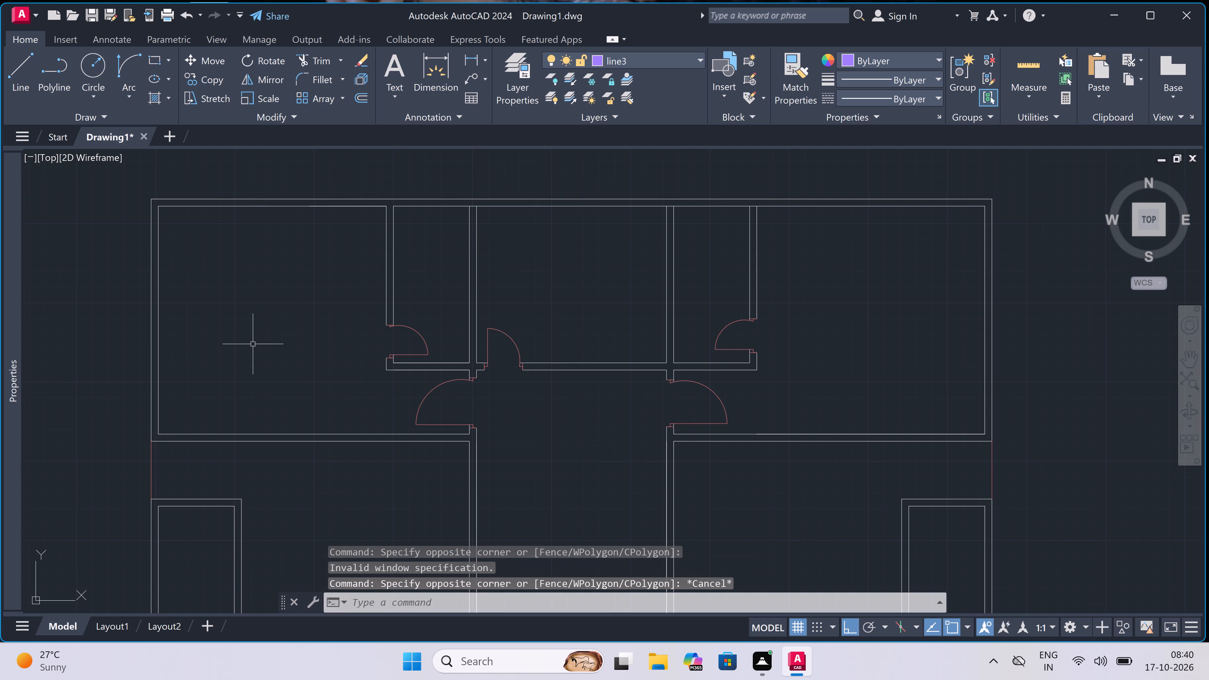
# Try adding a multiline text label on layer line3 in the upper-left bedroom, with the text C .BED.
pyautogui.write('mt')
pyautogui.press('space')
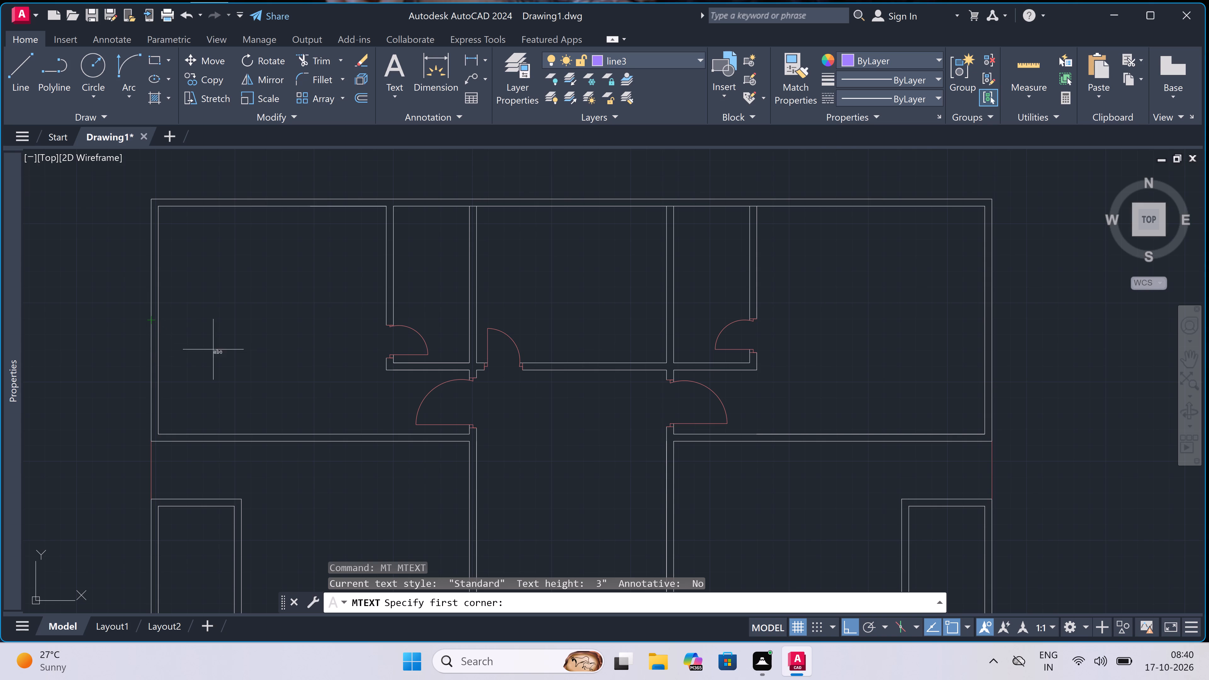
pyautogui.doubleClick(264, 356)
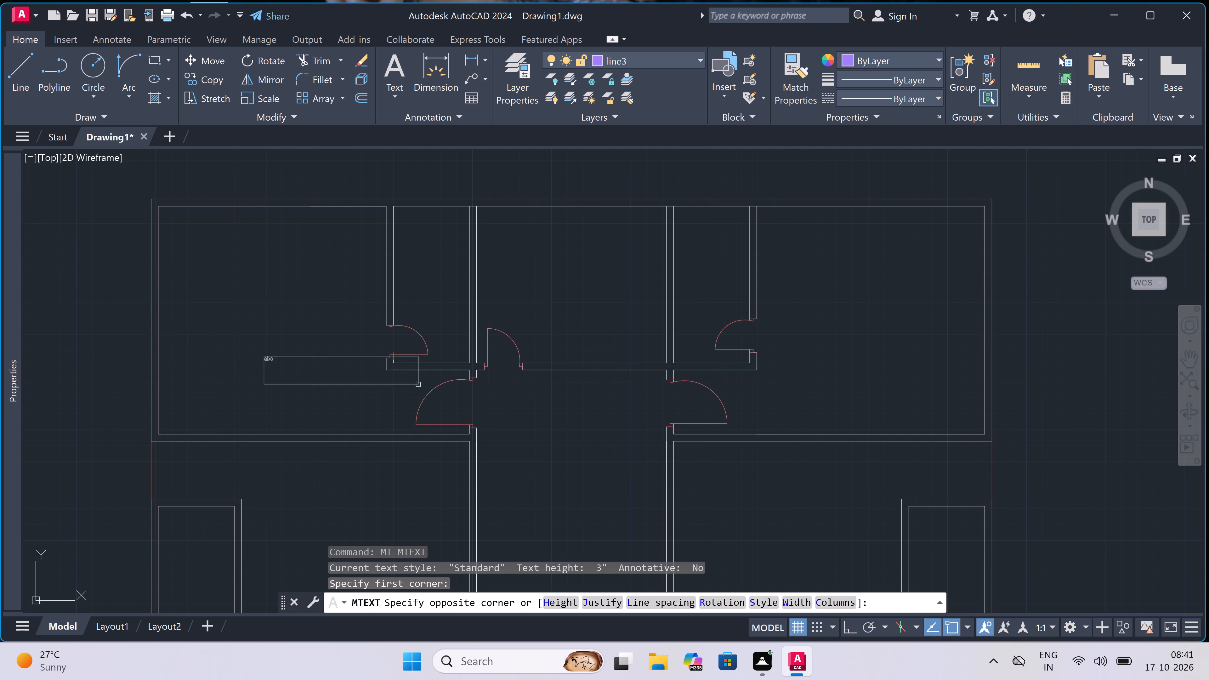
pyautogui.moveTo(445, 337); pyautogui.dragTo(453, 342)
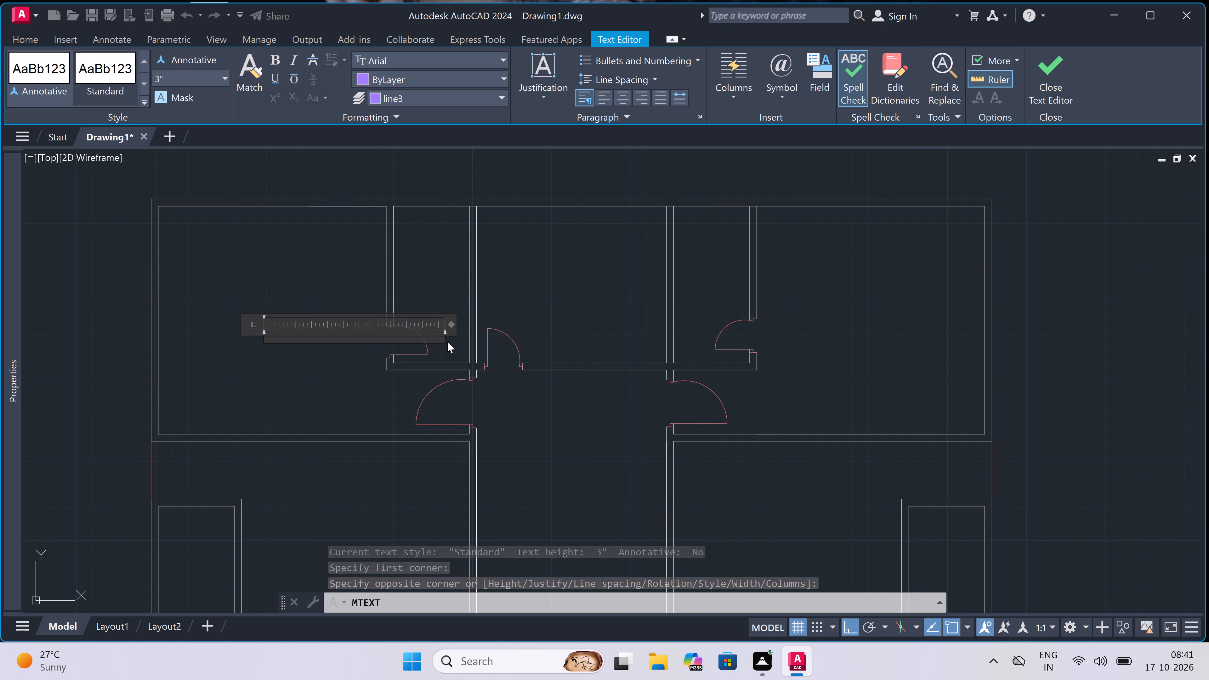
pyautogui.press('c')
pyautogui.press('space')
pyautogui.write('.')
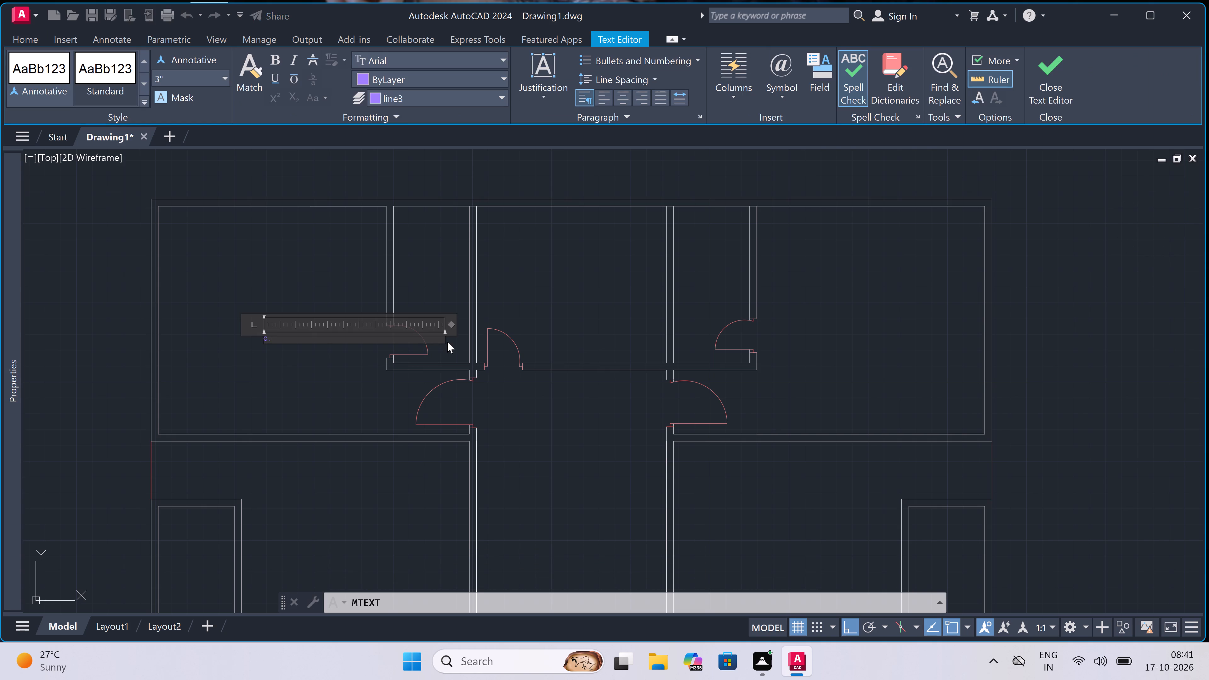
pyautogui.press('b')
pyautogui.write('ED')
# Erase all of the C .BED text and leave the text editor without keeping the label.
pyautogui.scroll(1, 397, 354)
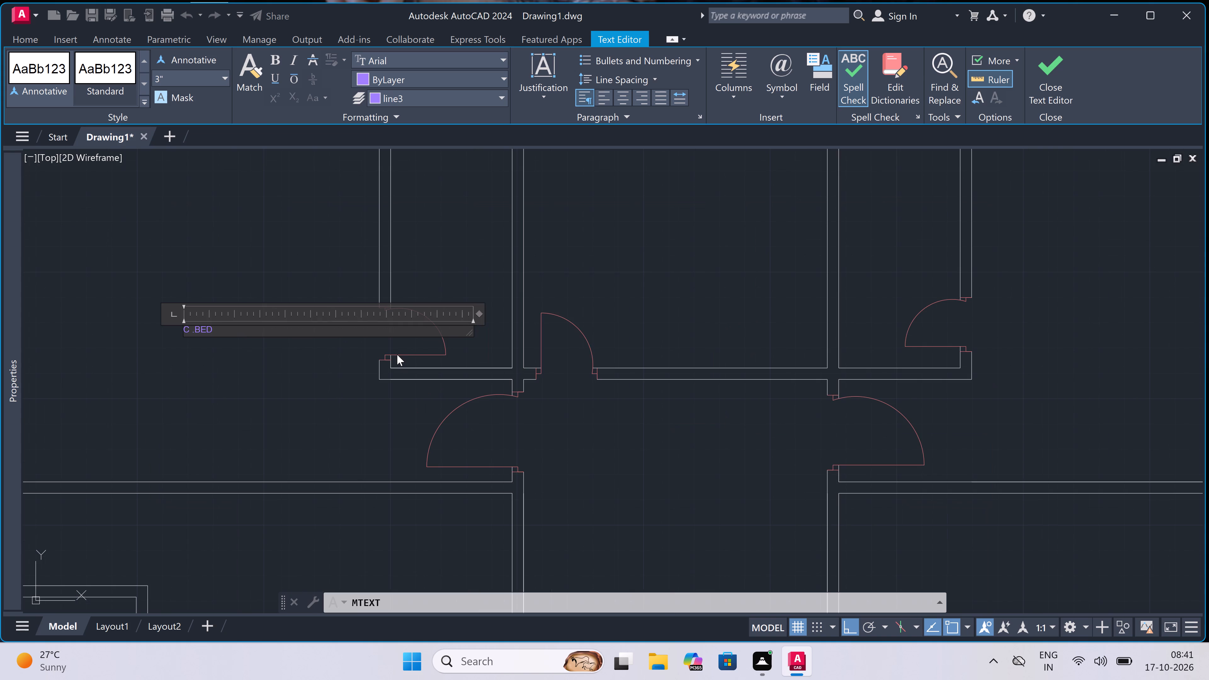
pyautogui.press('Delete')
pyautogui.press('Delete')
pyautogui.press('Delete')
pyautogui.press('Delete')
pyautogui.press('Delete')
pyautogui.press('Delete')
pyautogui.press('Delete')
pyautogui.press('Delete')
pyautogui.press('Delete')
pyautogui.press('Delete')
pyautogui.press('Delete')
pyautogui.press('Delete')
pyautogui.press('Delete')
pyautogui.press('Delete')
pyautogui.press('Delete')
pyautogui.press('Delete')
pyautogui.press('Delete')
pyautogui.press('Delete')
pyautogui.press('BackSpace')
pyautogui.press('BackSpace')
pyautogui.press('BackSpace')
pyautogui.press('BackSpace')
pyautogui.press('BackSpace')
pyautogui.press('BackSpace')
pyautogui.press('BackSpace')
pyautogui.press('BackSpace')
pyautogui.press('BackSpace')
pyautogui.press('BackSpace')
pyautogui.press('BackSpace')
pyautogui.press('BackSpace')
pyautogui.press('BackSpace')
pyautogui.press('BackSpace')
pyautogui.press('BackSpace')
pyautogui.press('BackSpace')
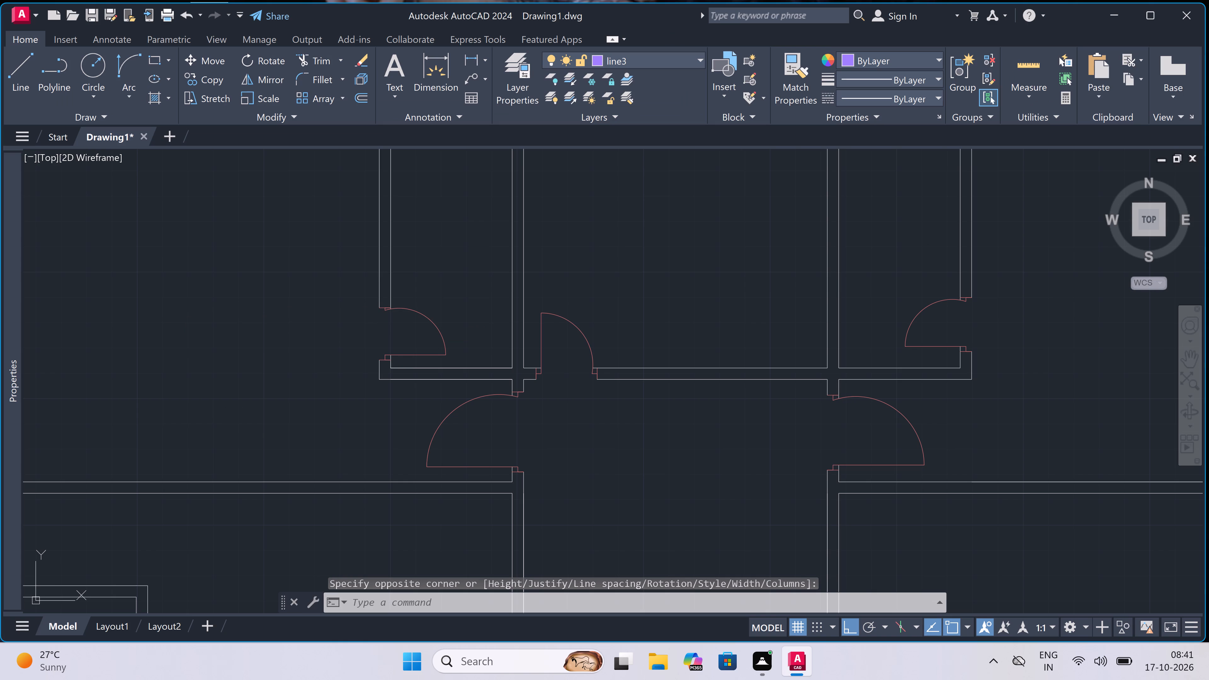
# Make layer 0 the current layer.
pyautogui.click(656, 61)
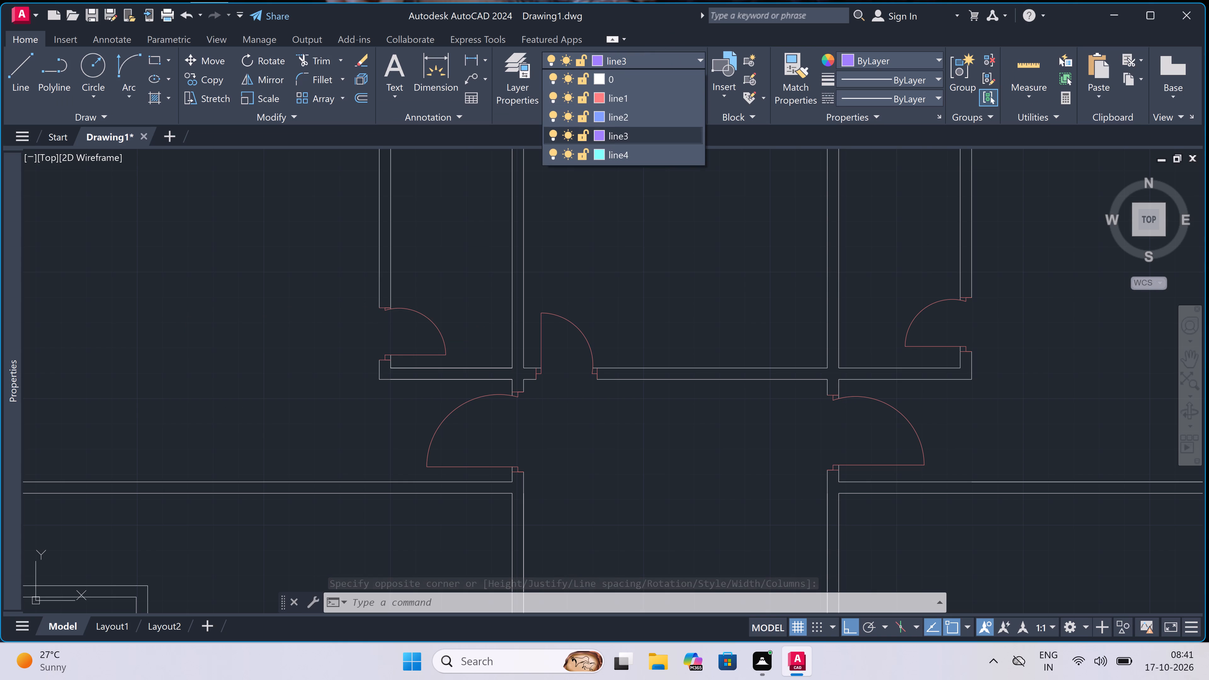
pyautogui.click(642, 94)
pyautogui.click(648, 61)
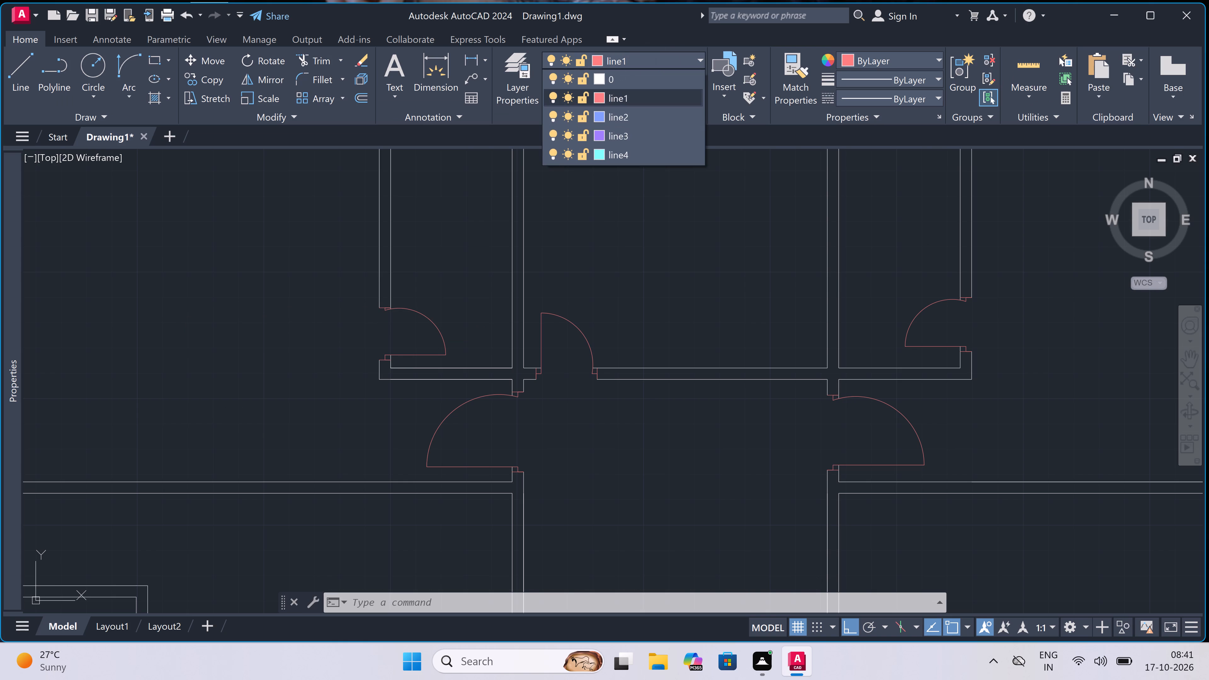
pyautogui.click(647, 77)
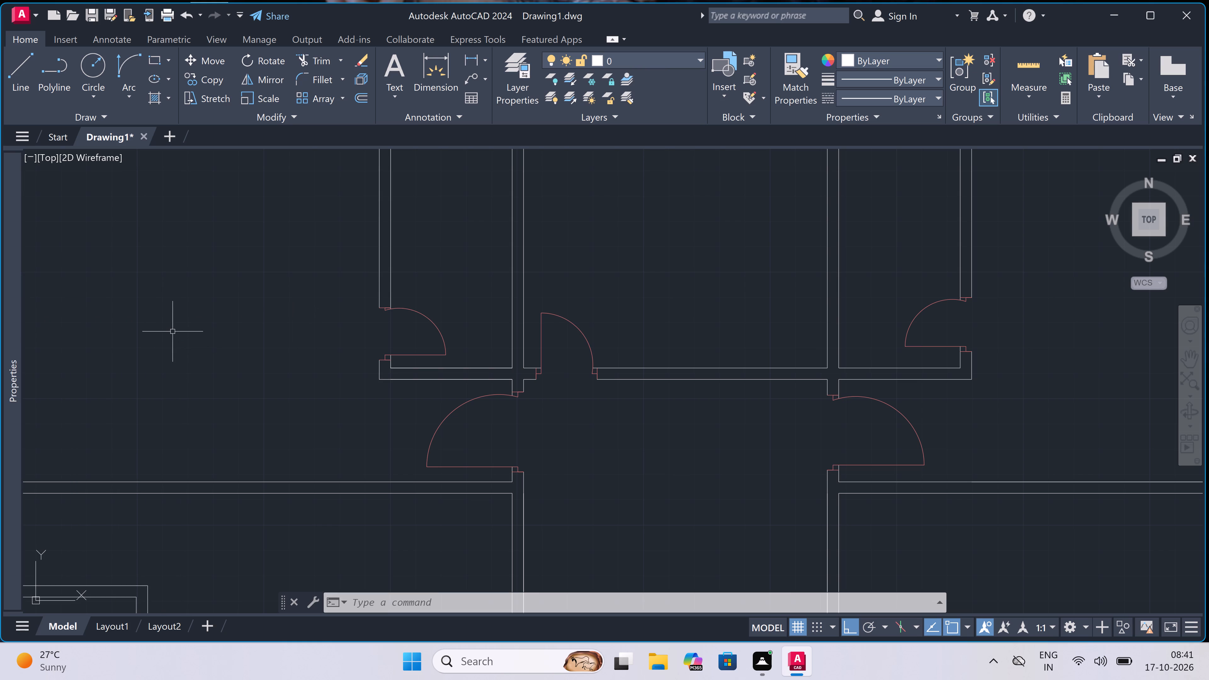
# Create a multiline text label starting in the upper-left bedroom, with C. BED ROOM as its first line.
pyautogui.click(151, 310)
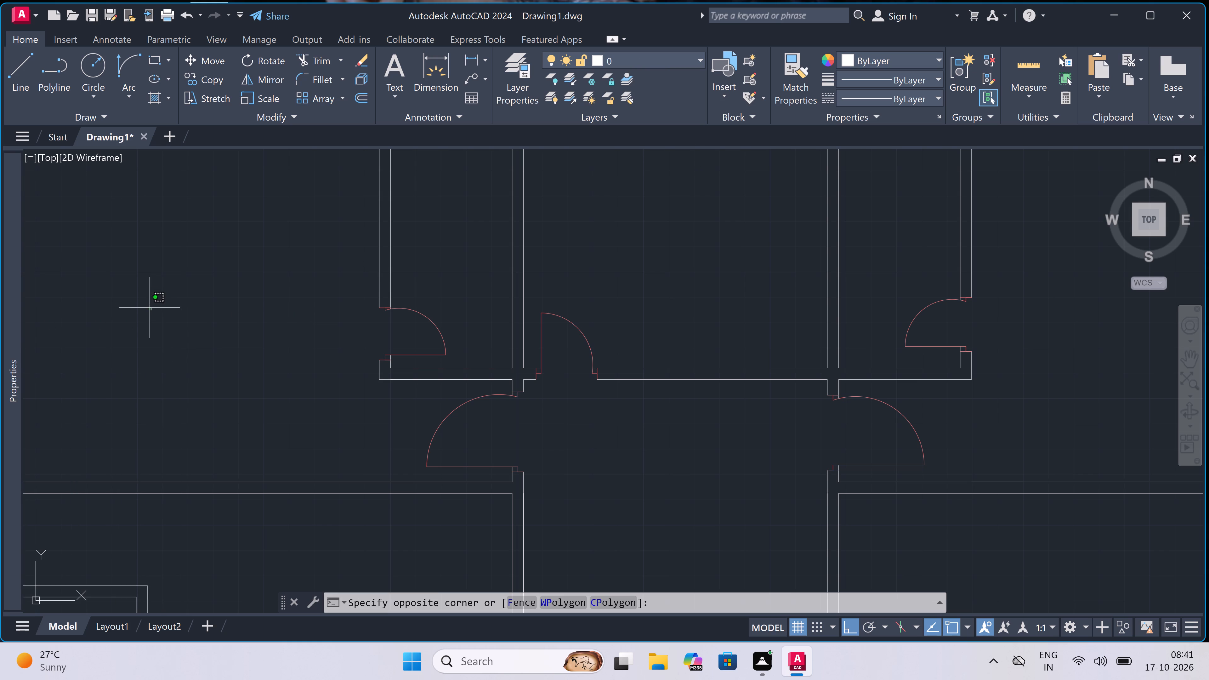
pyautogui.write('MT')
pyautogui.press('space')
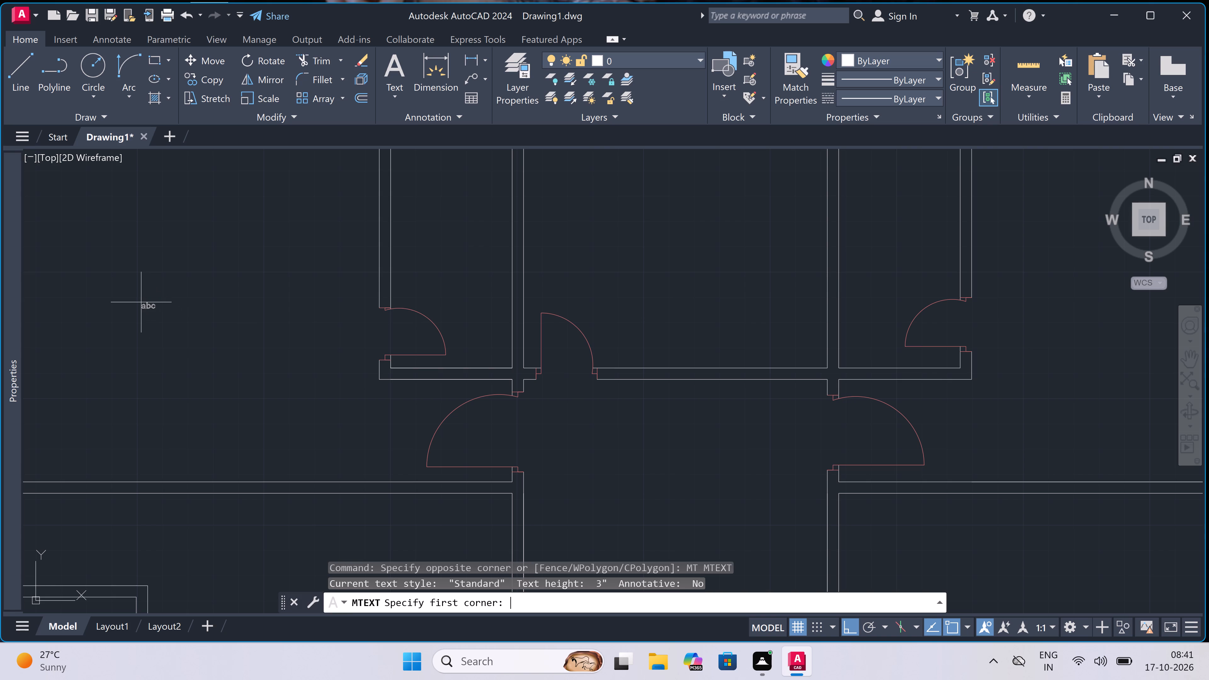
pyautogui.click(157, 315)
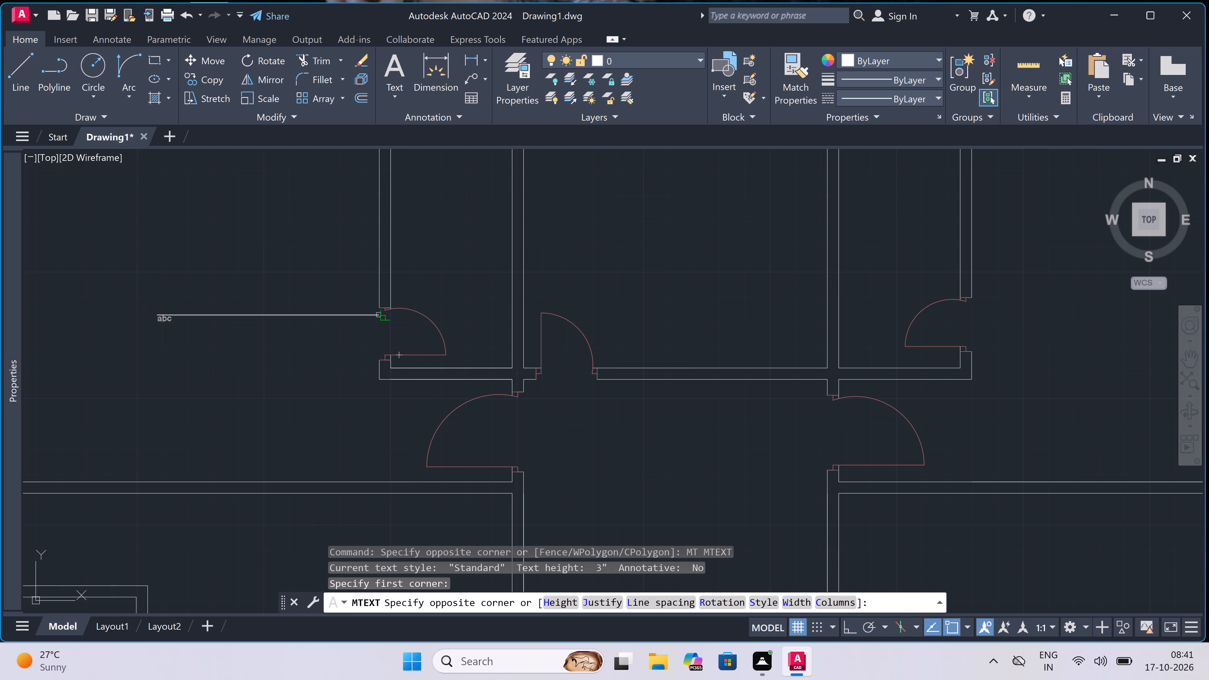
pyautogui.doubleClick(651, 336)
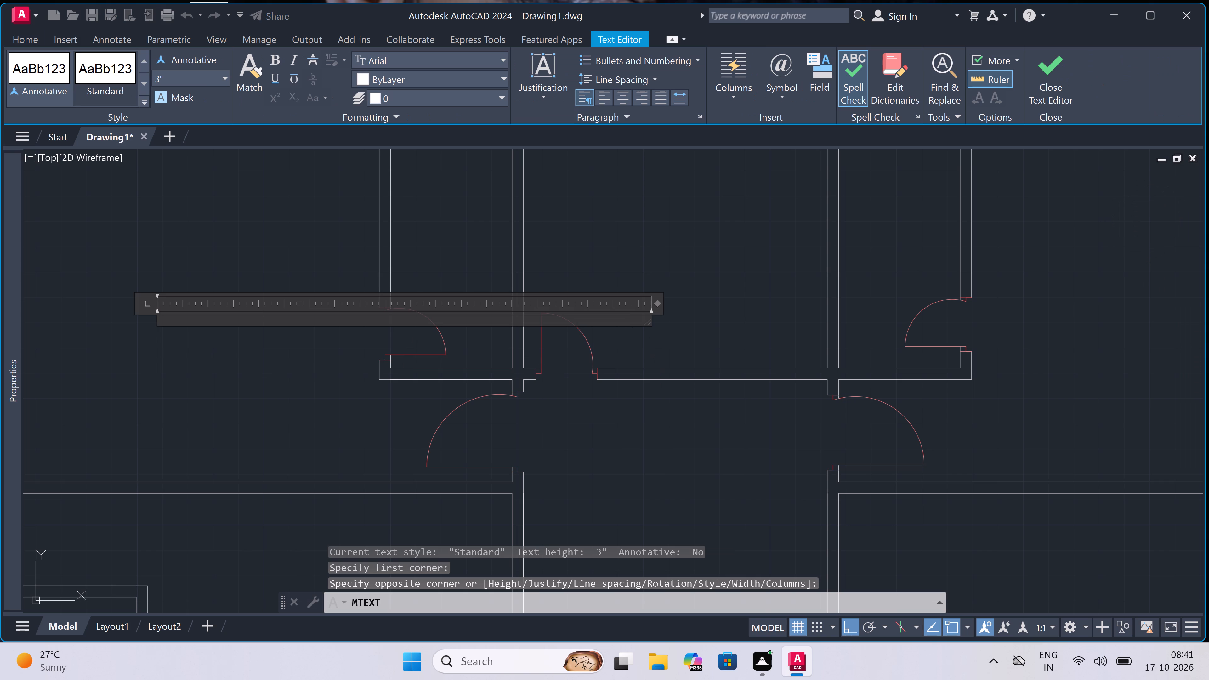
pyautogui.press('b')
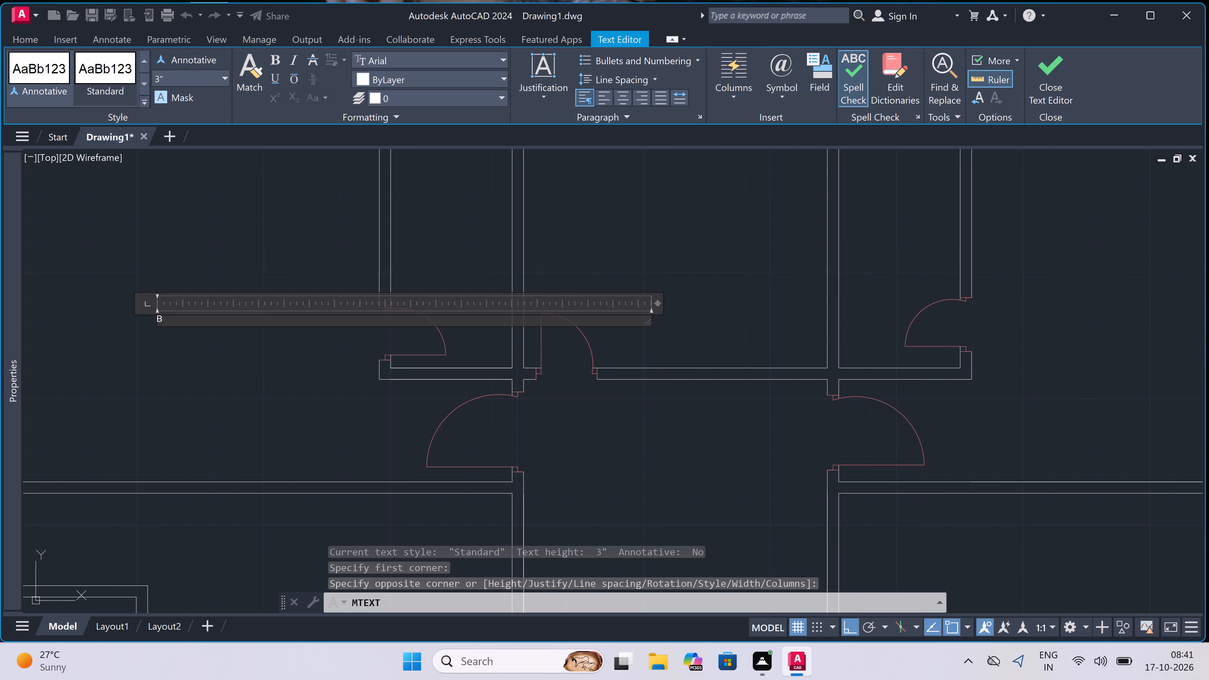
pyautogui.press('BackSpace')
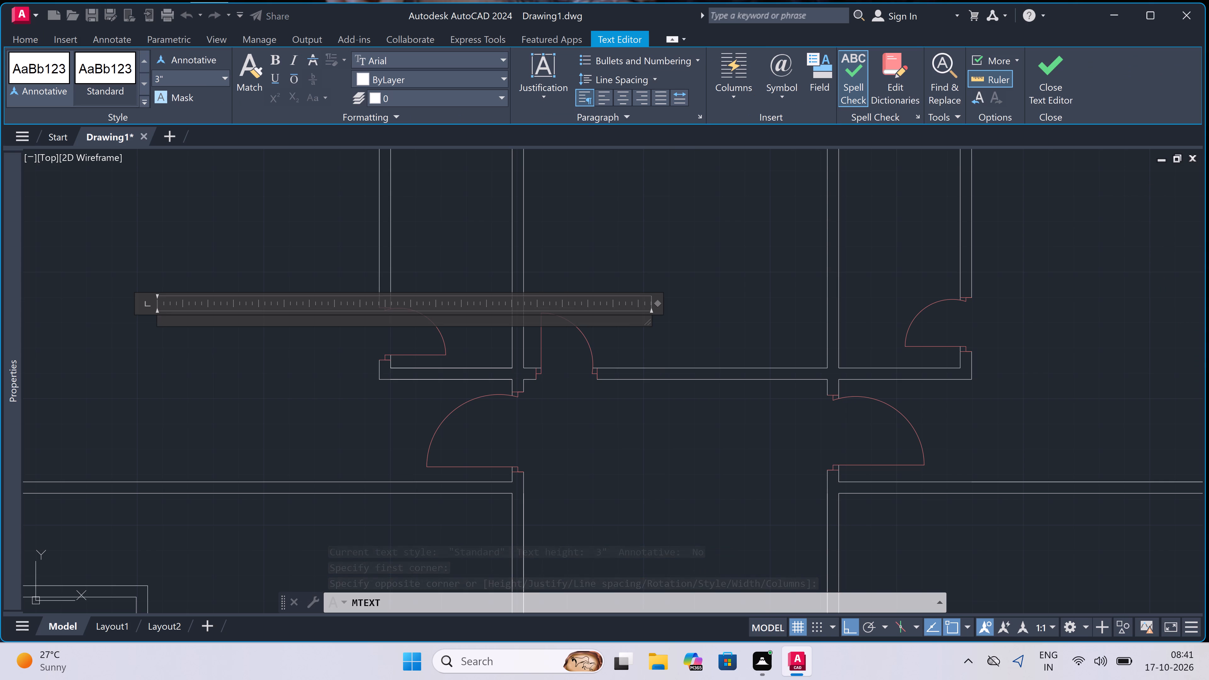
pyautogui.press('c')
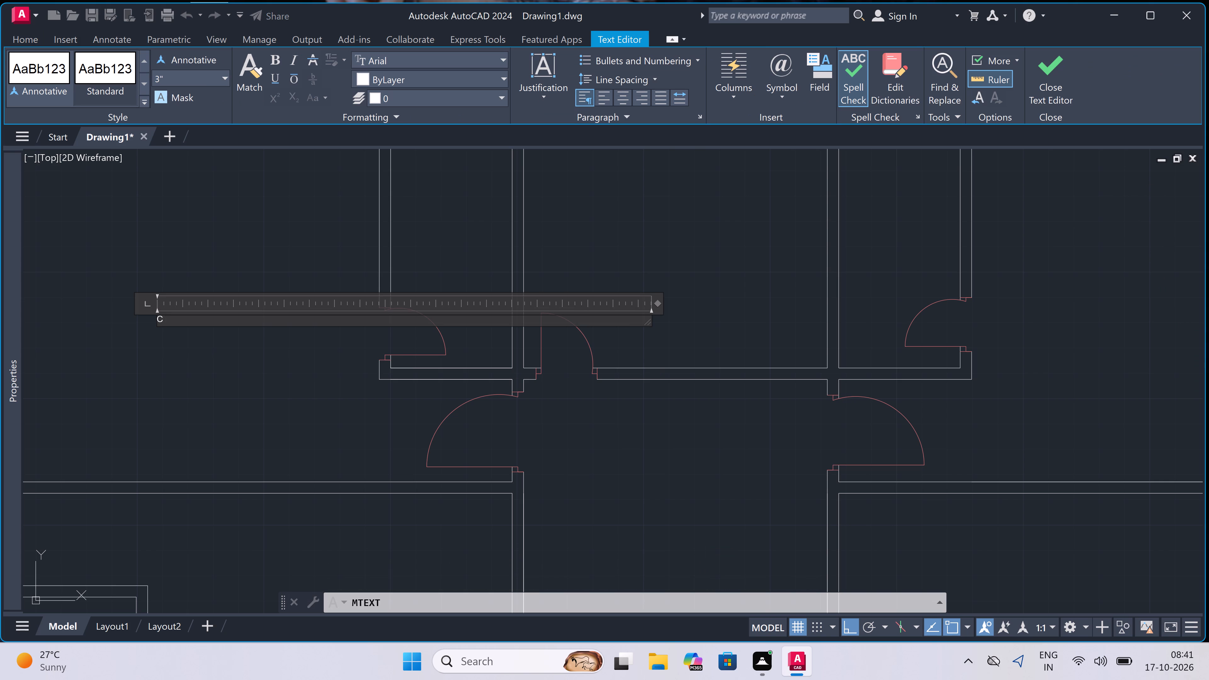
pyautogui.press('.')
pyautogui.press('space')
pyautogui.press('b')
pyautogui.write('ED')
pyautogui.press('space')
pyautogui.write('R')
pyautogui.write('OOM')
pyautogui.press('BackSpace')
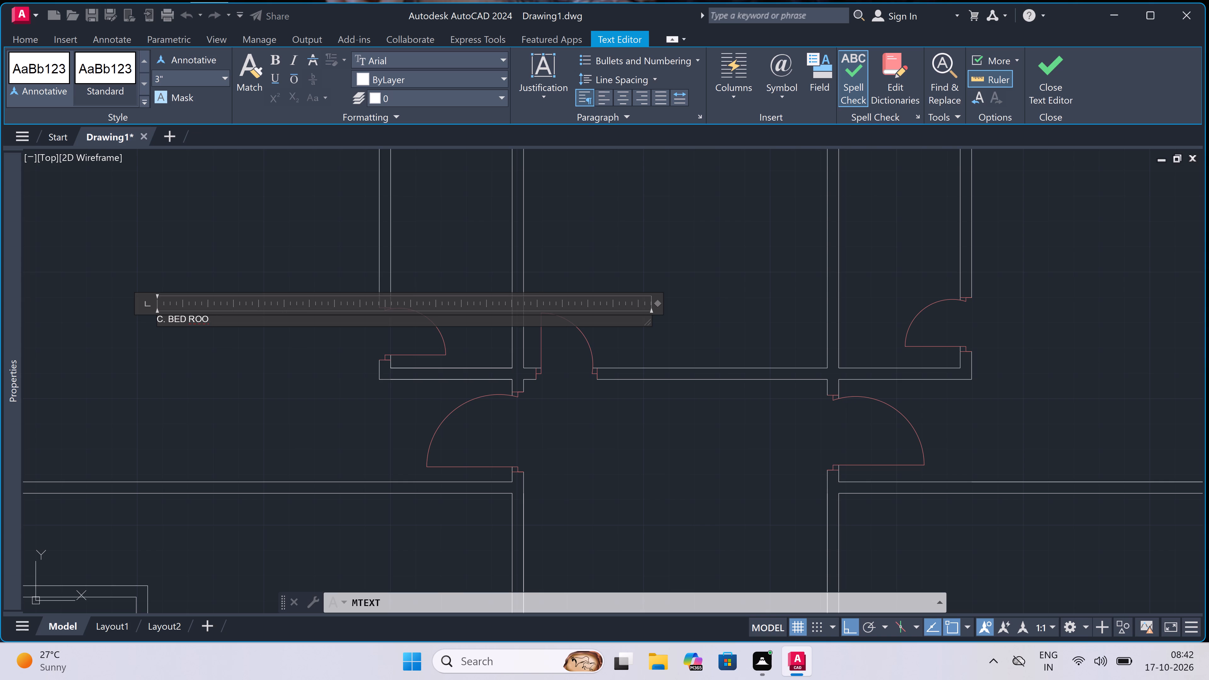
pyautogui.press('m')
# Add 12'0"x12'0" as the second line of the C. BED ROOM label and finish the text.
pyautogui.press('Return')
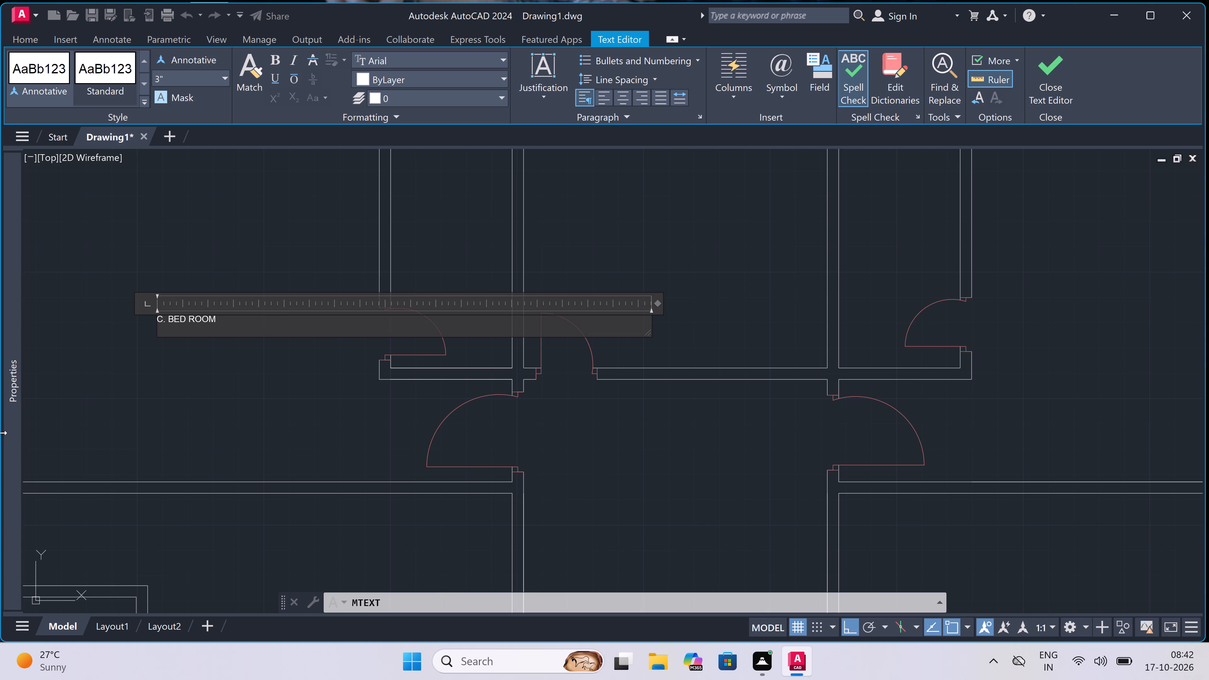
pyautogui.press('1')
pyautogui.press('2')
pyautogui.press("'")
pyautogui.press('0')
pyautogui.hotkey('shift', '"')
pyautogui.press('x')
pyautogui.write('12')
pyautogui.press("'")
pyautogui.press('0')
pyautogui.hotkey('shift', '"')
pyautogui.click(395, 225)
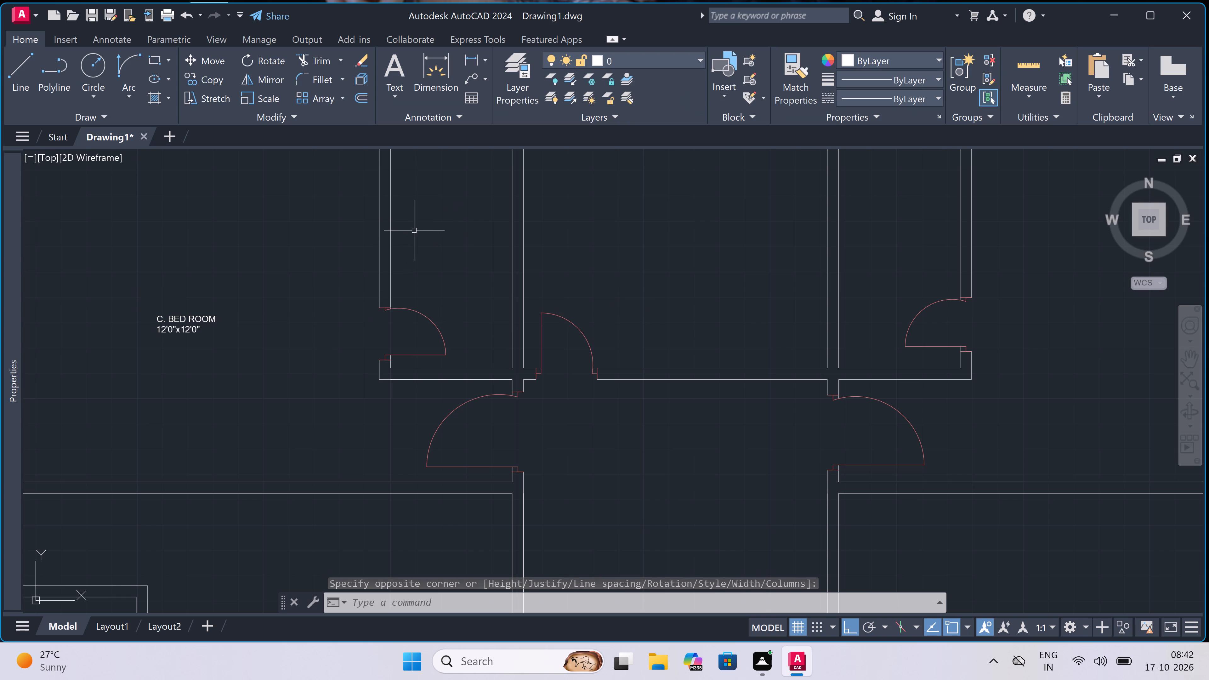
# Create a multiline text label in the narrow room just east of C. BED ROOM, with TOILET as its first line.
pyautogui.click(411, 235)
pyautogui.write('mt')
pyautogui.press('space')
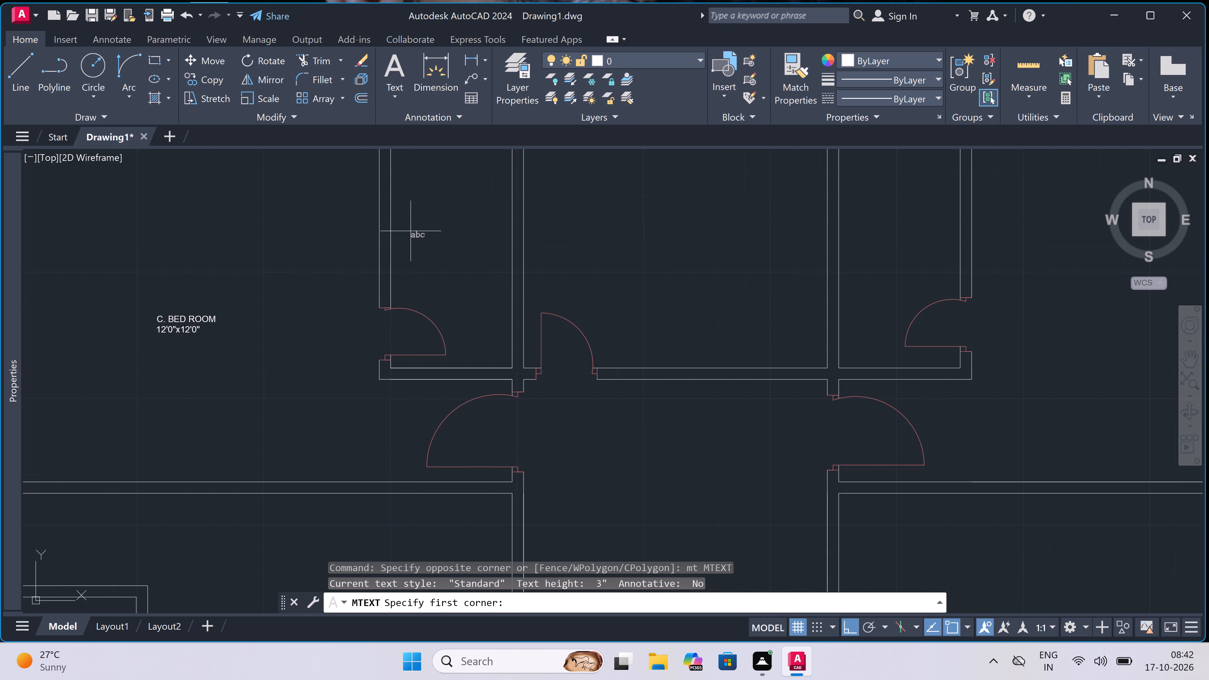
pyautogui.click(411, 229)
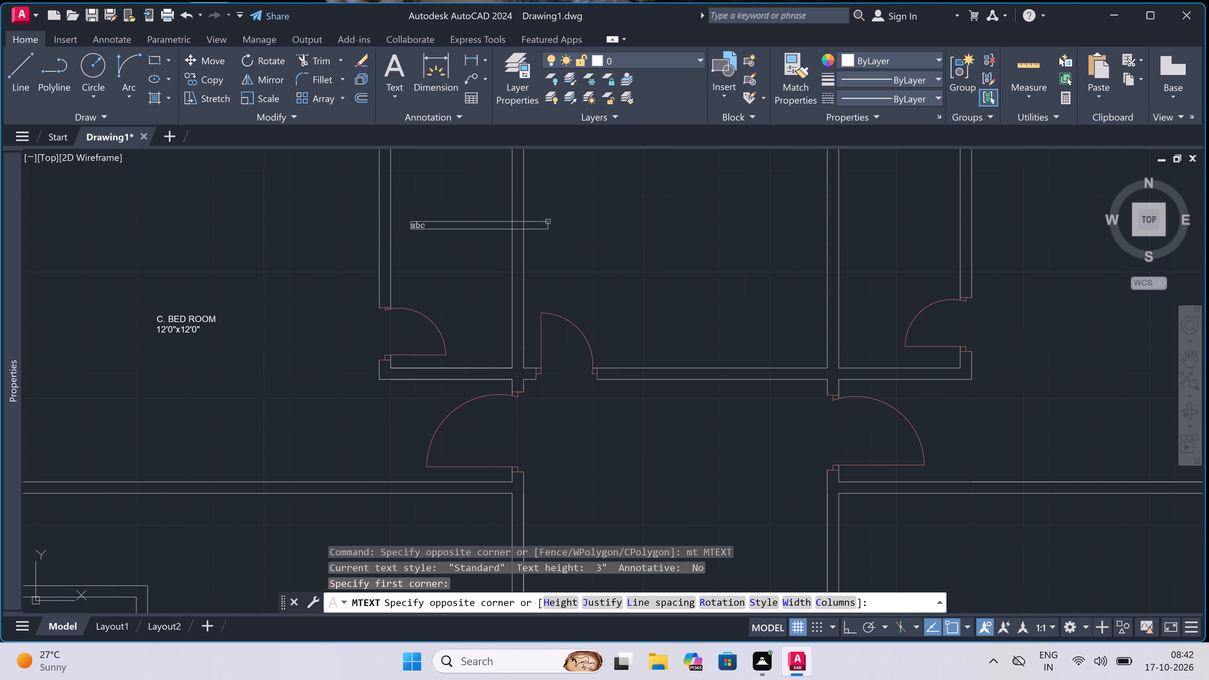
pyautogui.click(659, 244)
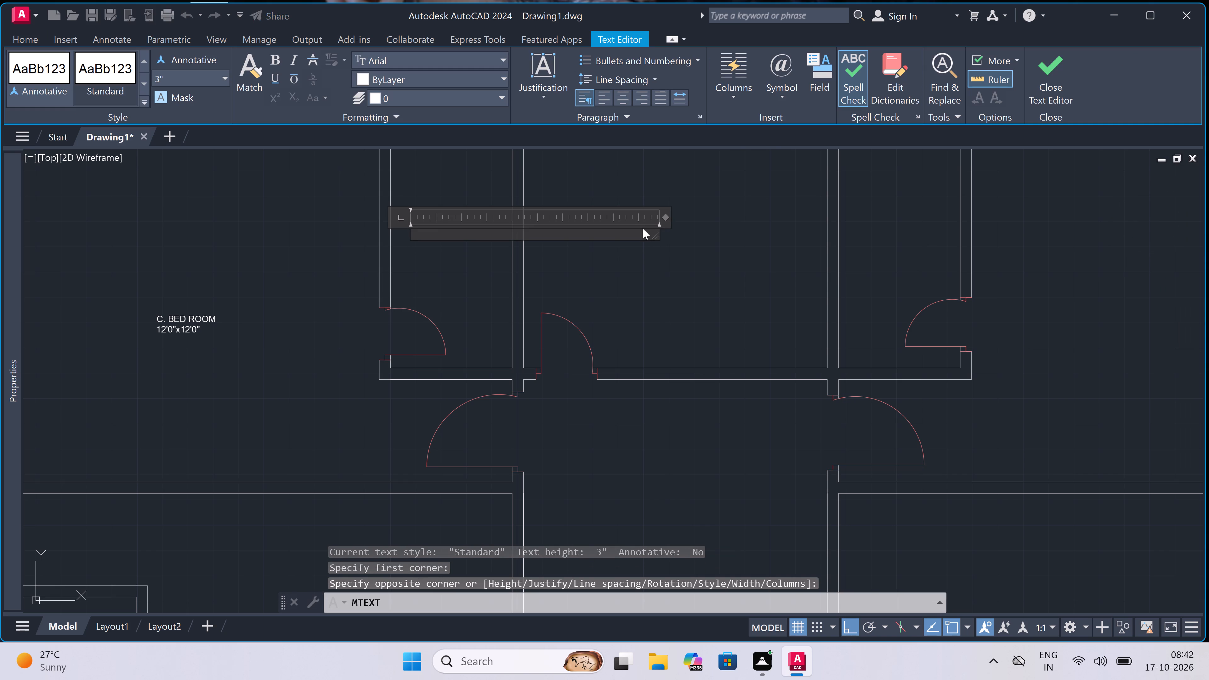
pyautogui.press('t')
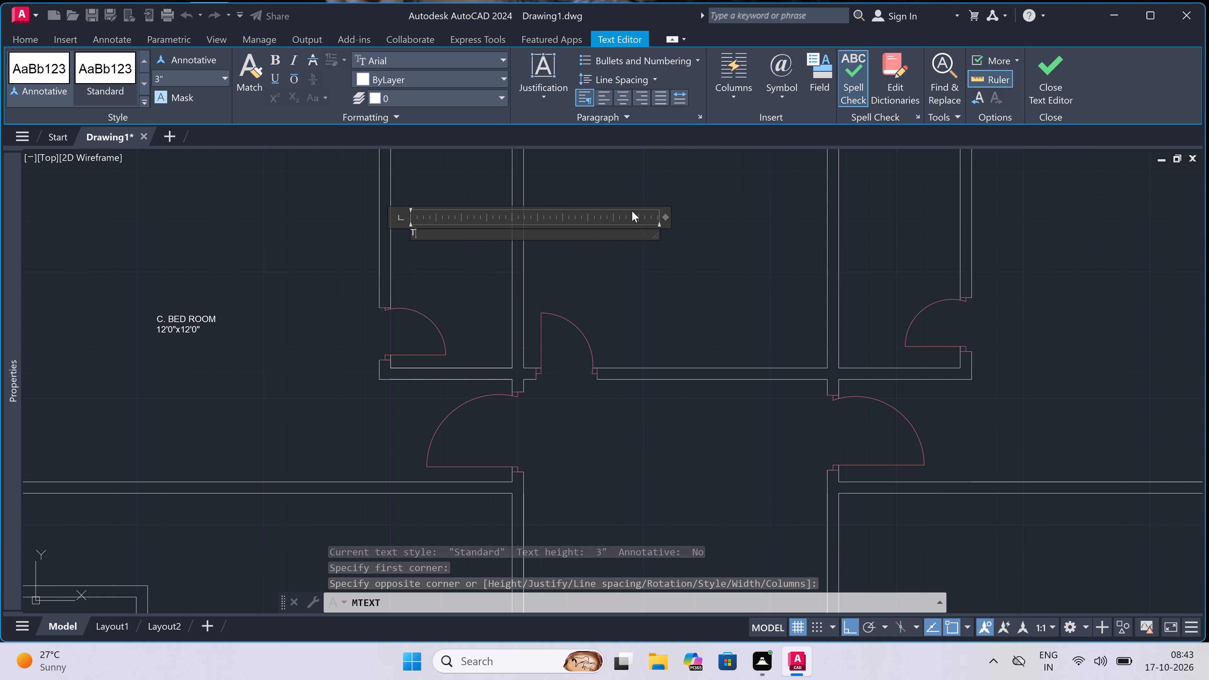
pyautogui.press('o')
pyautogui.press('i')
pyautogui.press('l')
pyautogui.press('e')
pyautogui.press('t')
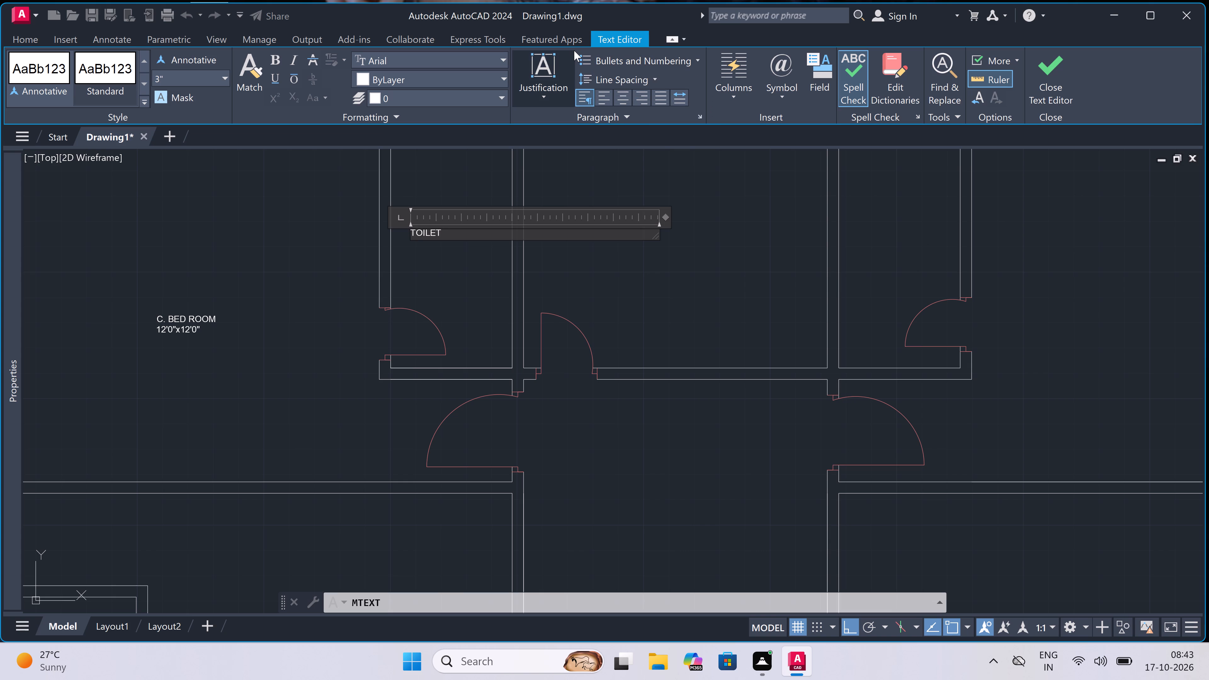
# Add 4'0"x8'3" as the second line of the TOILET label and finish the text.
pyautogui.press('Return')
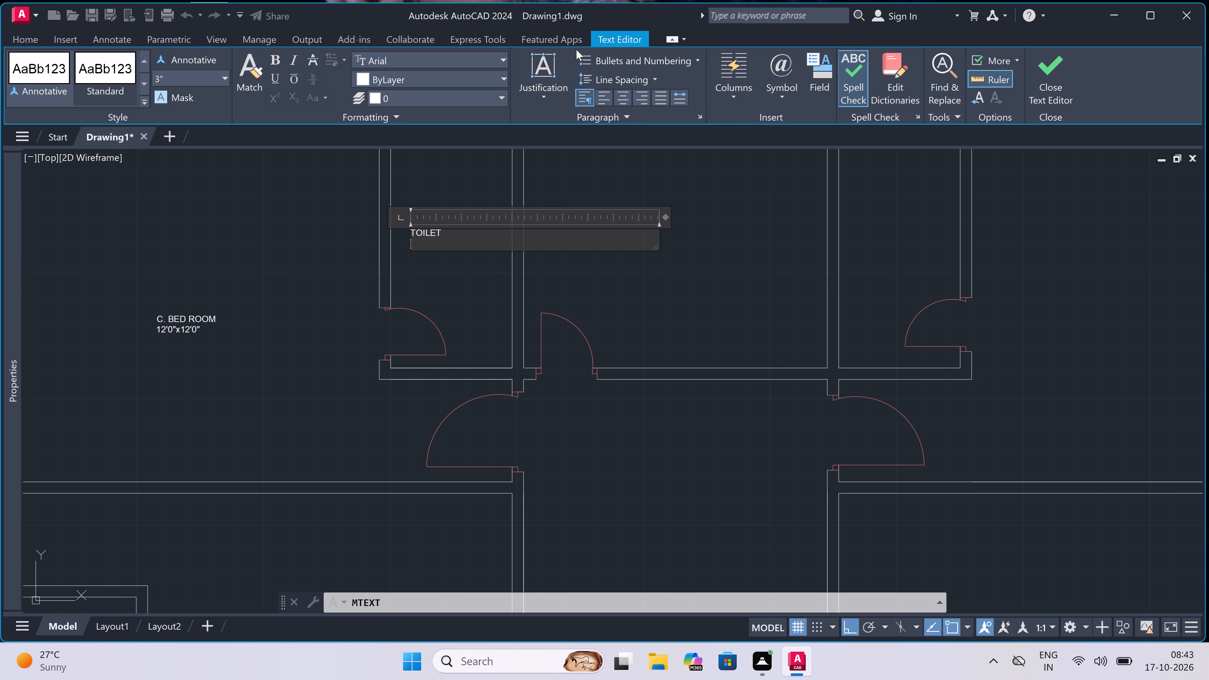
pyautogui.press('4')
pyautogui.press("'")
pyautogui.press('0')
pyautogui.hotkey('shift', '"')
pyautogui.press('x')
pyautogui.press('8')
pyautogui.press("'")
pyautogui.press('3')
pyautogui.hotkey('shift', '"')
pyautogui.click(570, 267)
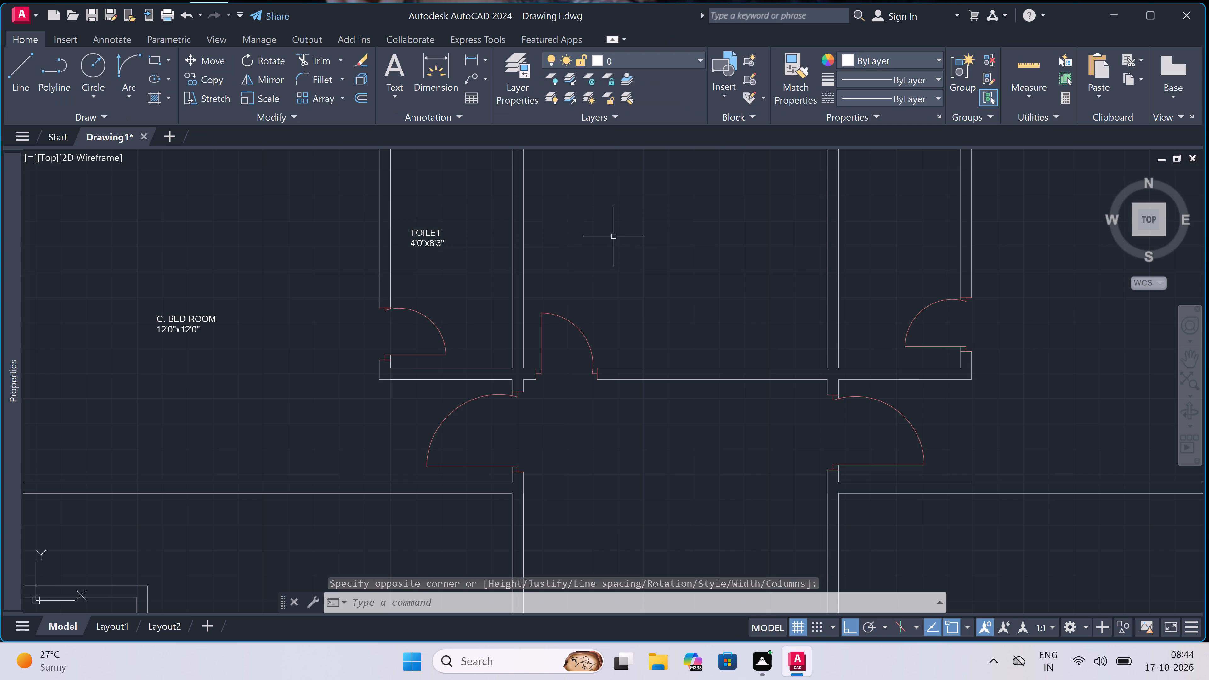
# Create a multiline text label in the wide middle room east of the toilet, with KITCHEN as its first line.
pyautogui.click(614, 236)
pyautogui.press('space')
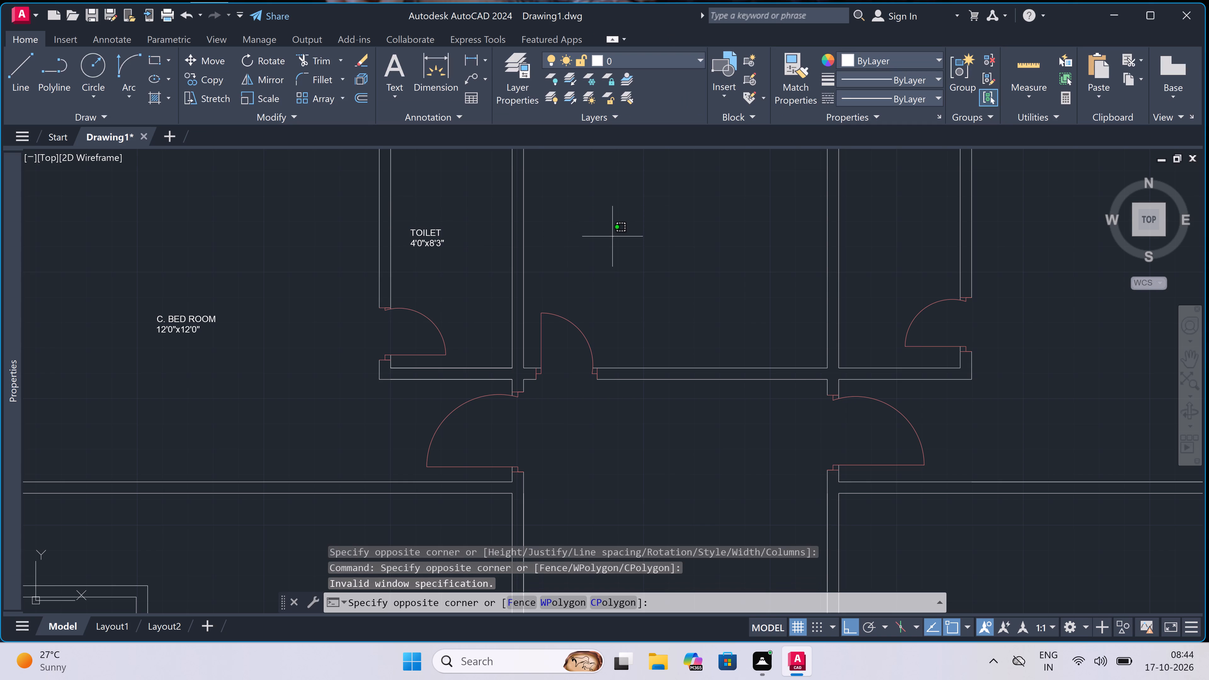
pyautogui.press('n')
pyautogui.press('BackSpace')
pyautogui.press('m')
pyautogui.press('t')
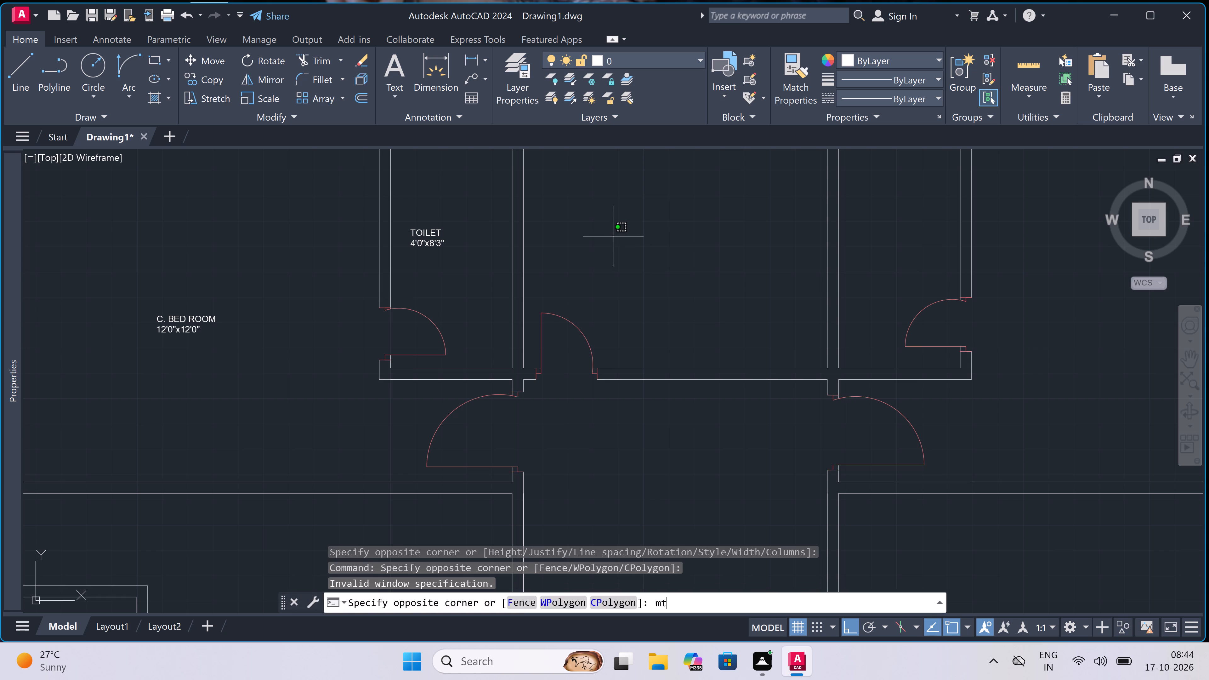
pyautogui.press('space')
pyautogui.click(615, 234)
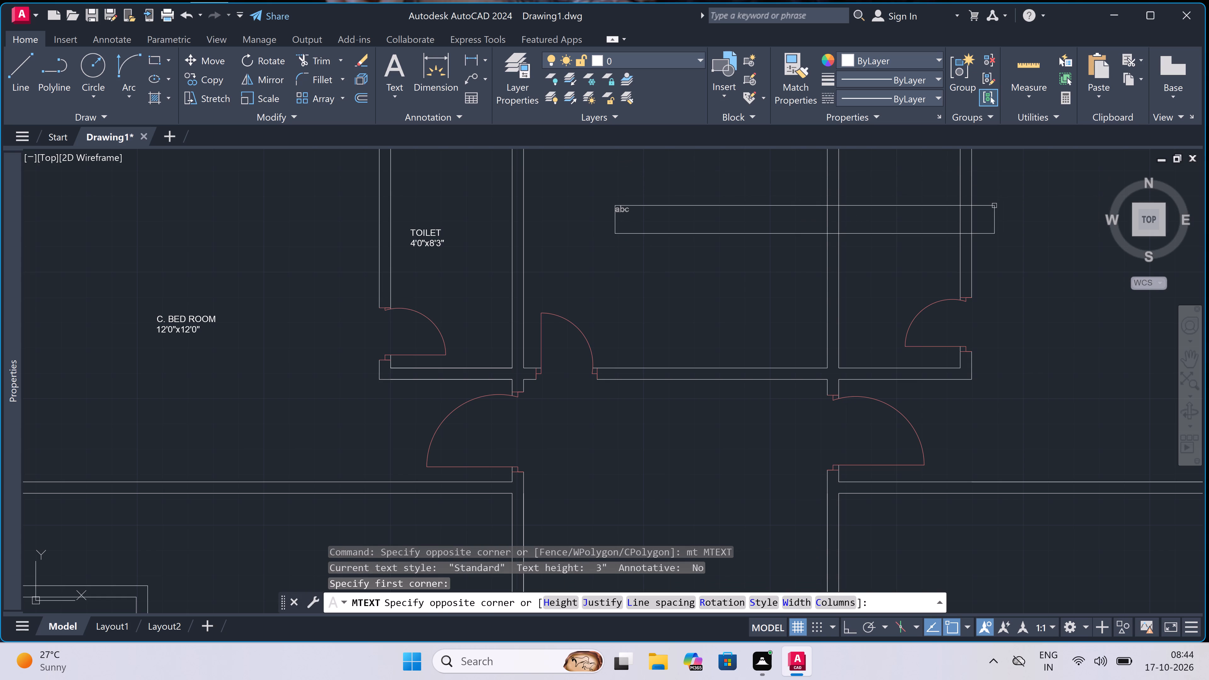
pyautogui.click(1047, 209)
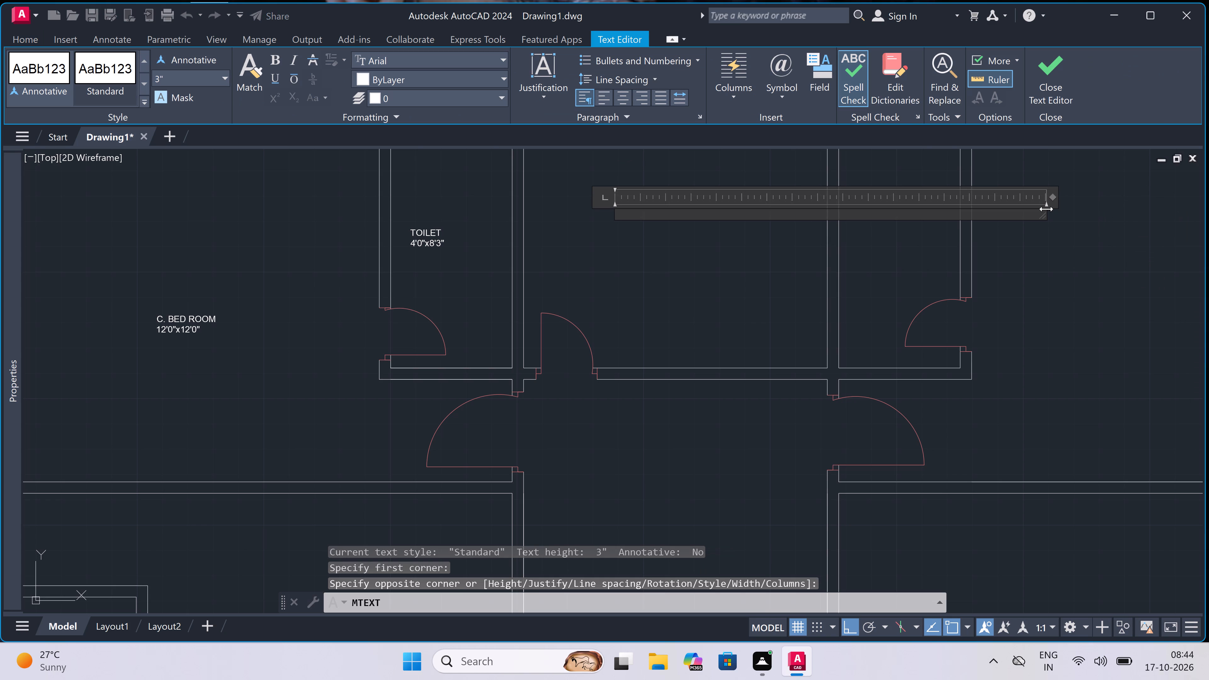
pyautogui.write('KITCH')
pyautogui.press('e')
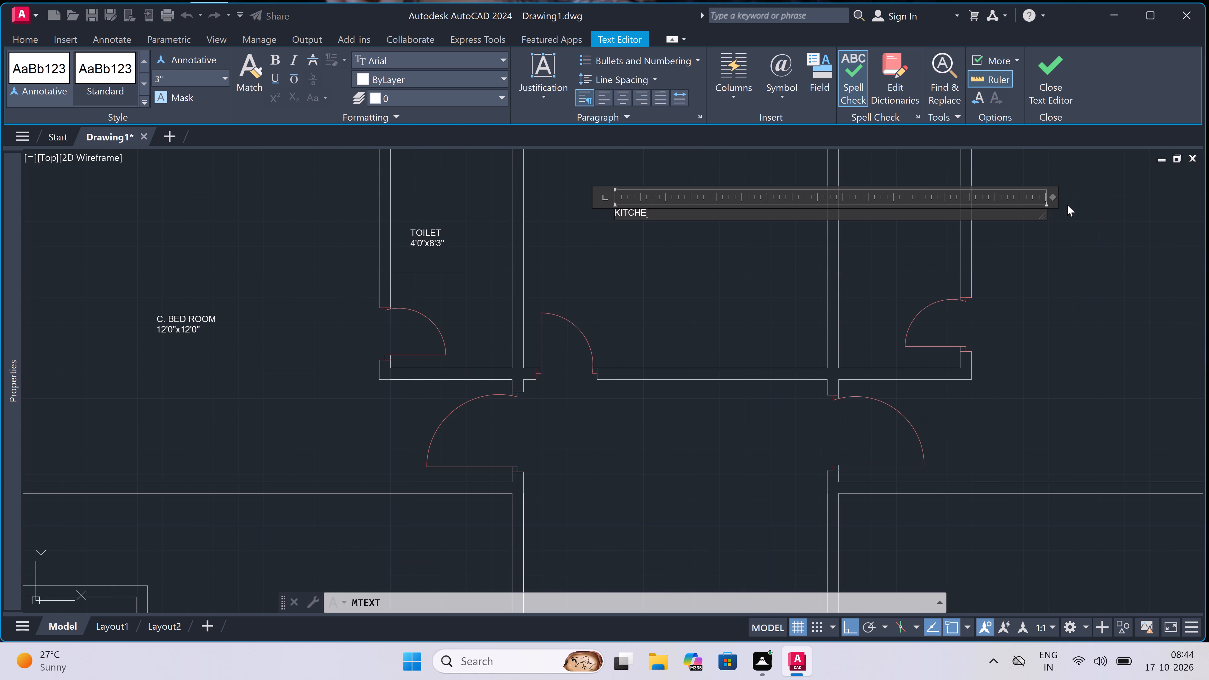
pyautogui.press('b')
pyautogui.press('BackSpace')
pyautogui.press('n')
# Add 10'0"x8'3" as the second line of the KITCHEN label and finish the text.
pyautogui.press('Return')
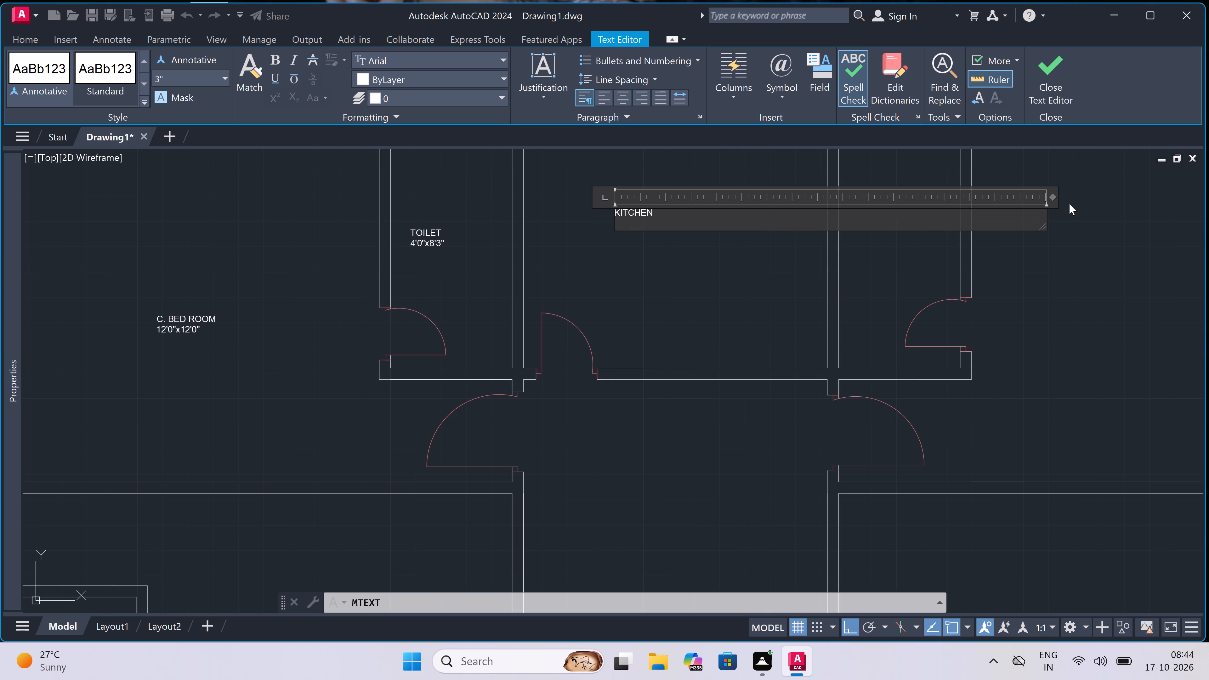
pyautogui.press('1')
pyautogui.write("0'")
pyautogui.press('0')
pyautogui.hotkey('shift', '"')
pyautogui.press('x')
pyautogui.press('8')
pyautogui.press("'")
pyautogui.press('3')
pyautogui.hotkey('shift', '"')
pyautogui.click(914, 260)
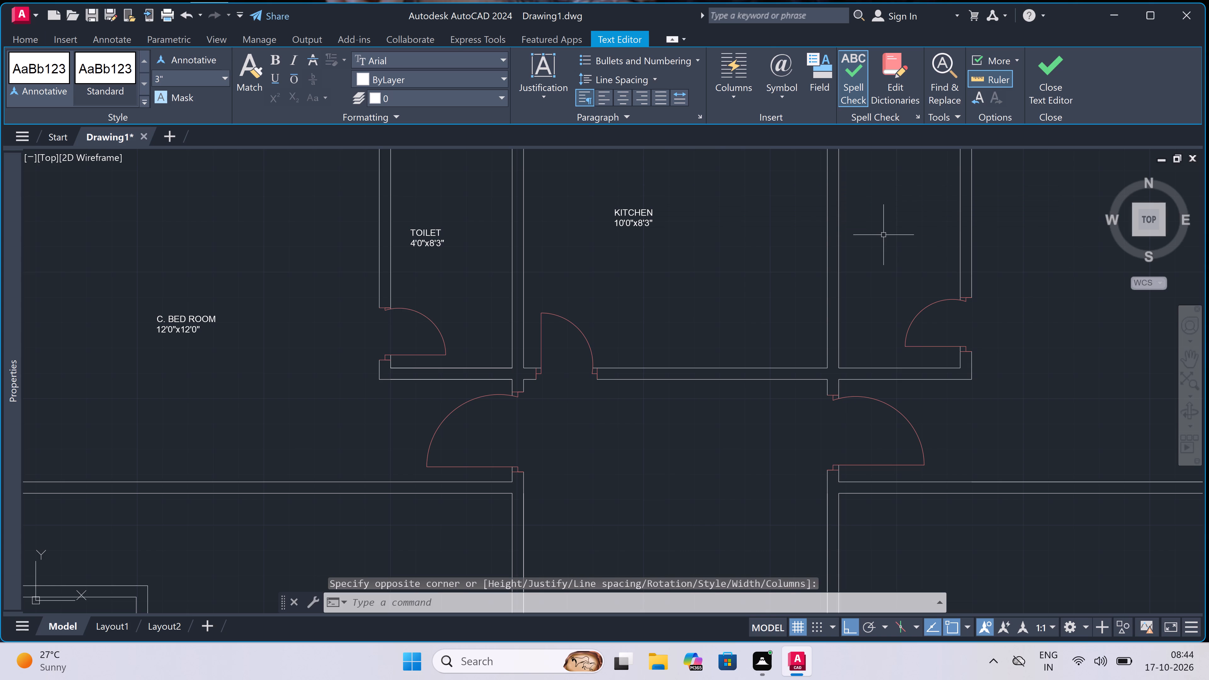
# Create a multiline text label in the narrow room just east of the kitchen, with TOILET as its first line.
pyautogui.click(861, 219)
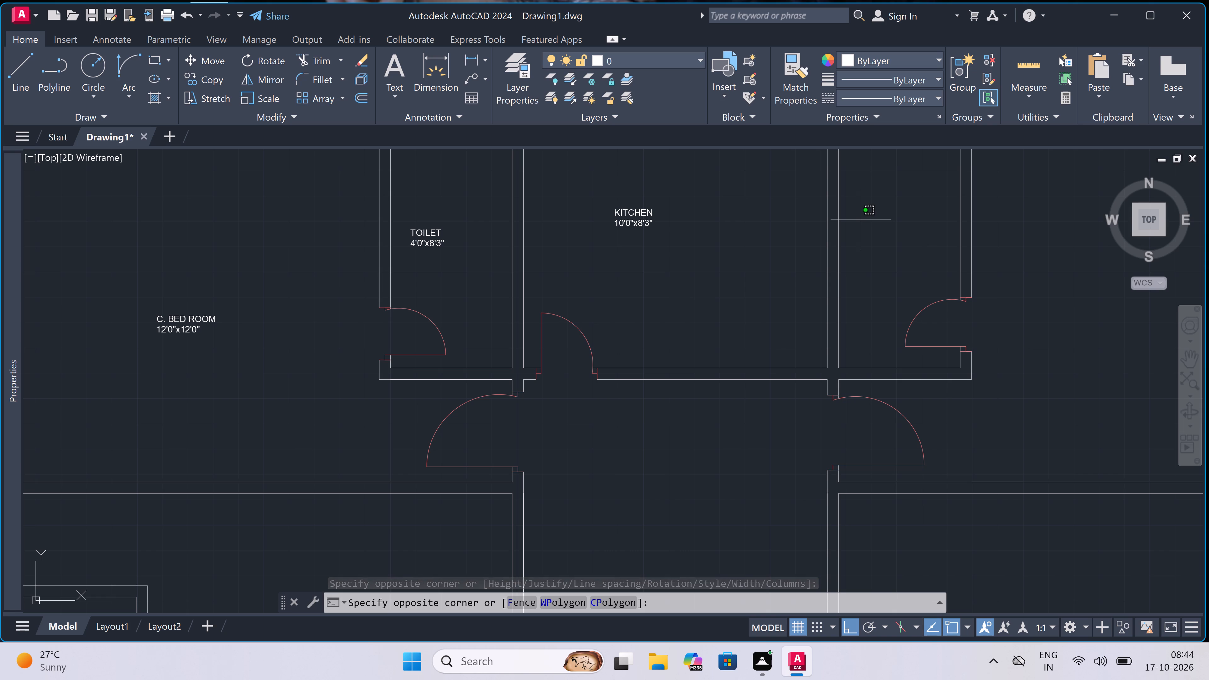
pyautogui.write('mt')
pyautogui.press('space')
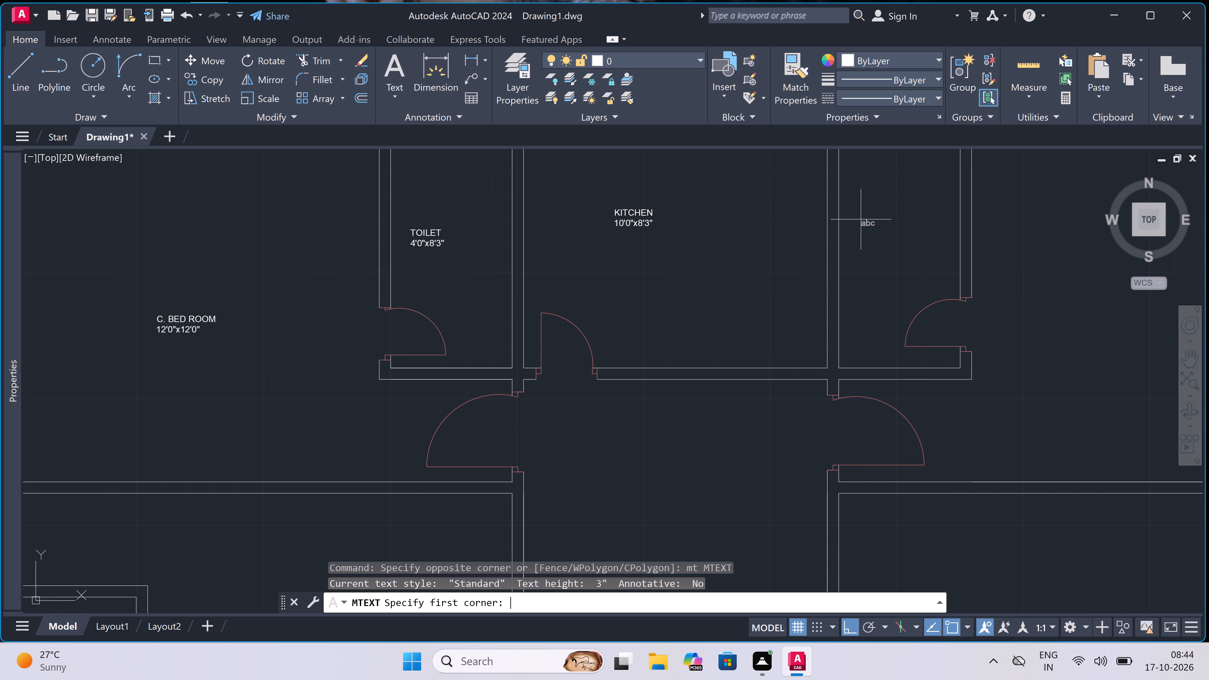
pyautogui.click(861, 219)
pyautogui.click(864, 229)
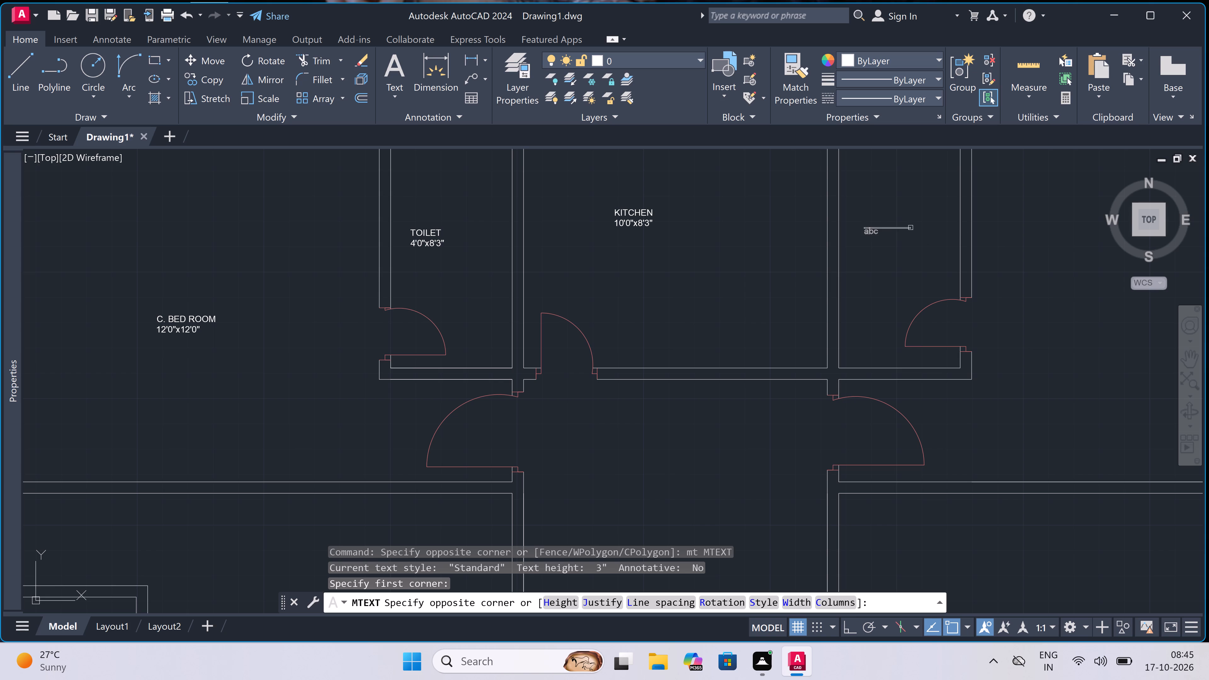
pyautogui.click(1090, 252)
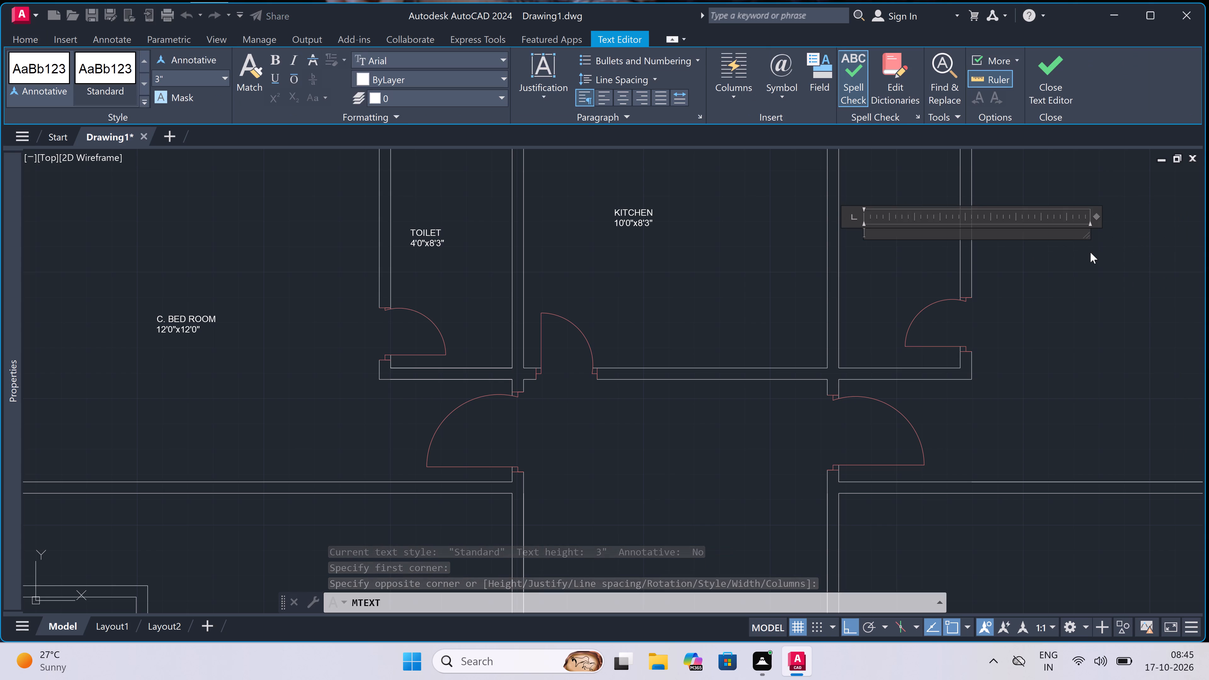
pyautogui.press('t')
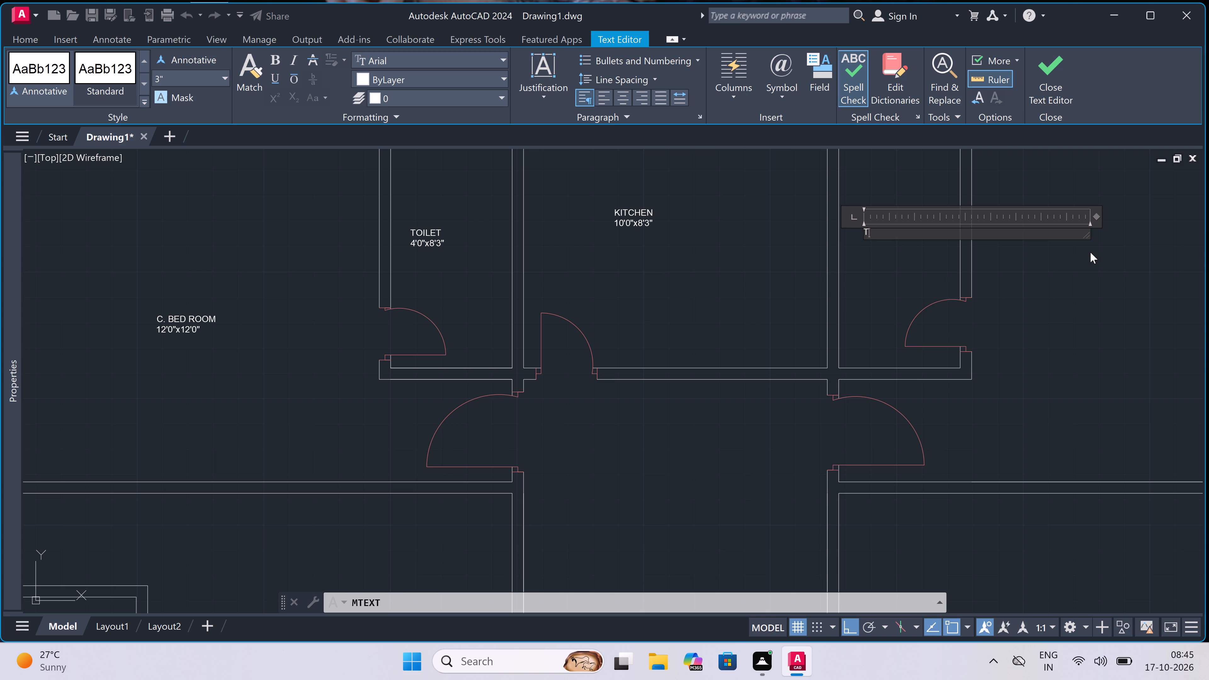
pyautogui.write('OILET')
# Add 4'0"x8'3" as the second line of the eastern TOILET label and finish the text.
pyautogui.press('Return')
pyautogui.press('4')
pyautogui.press("'")
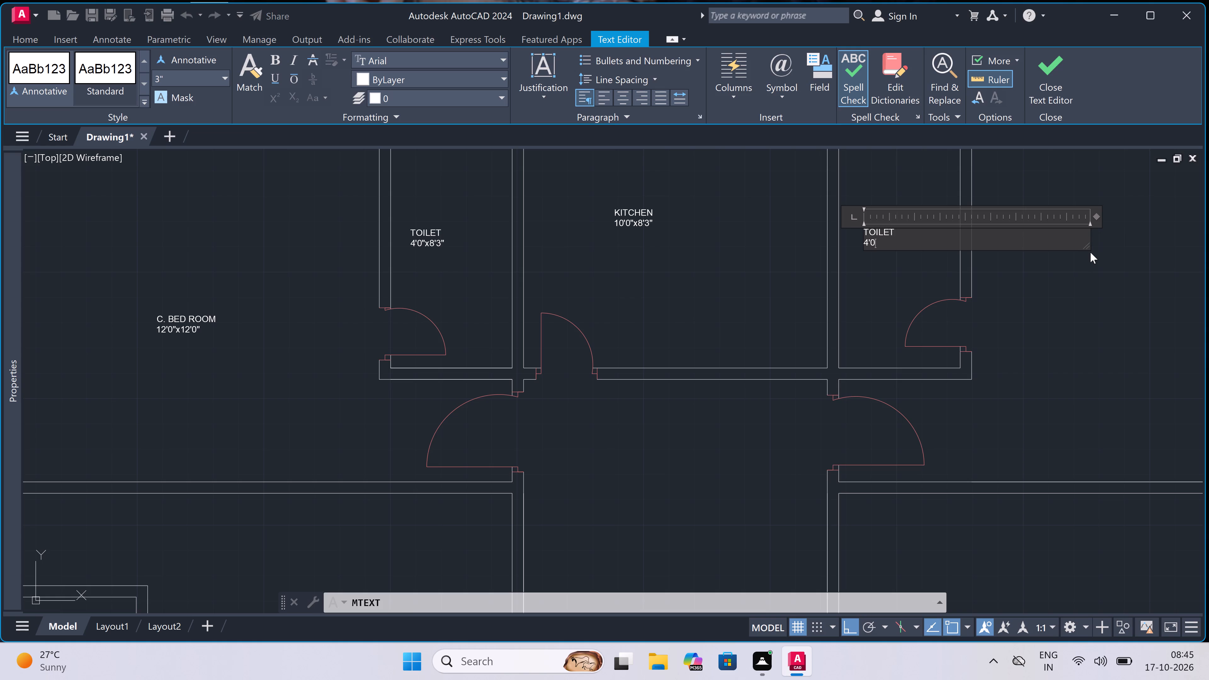
pyautogui.hotkey('shift', '"')
pyautogui.press('x')
pyautogui.press('8')
pyautogui.press("'")
pyautogui.press('3')
pyautogui.hotkey('shift', '"')
pyautogui.click(857, 322)
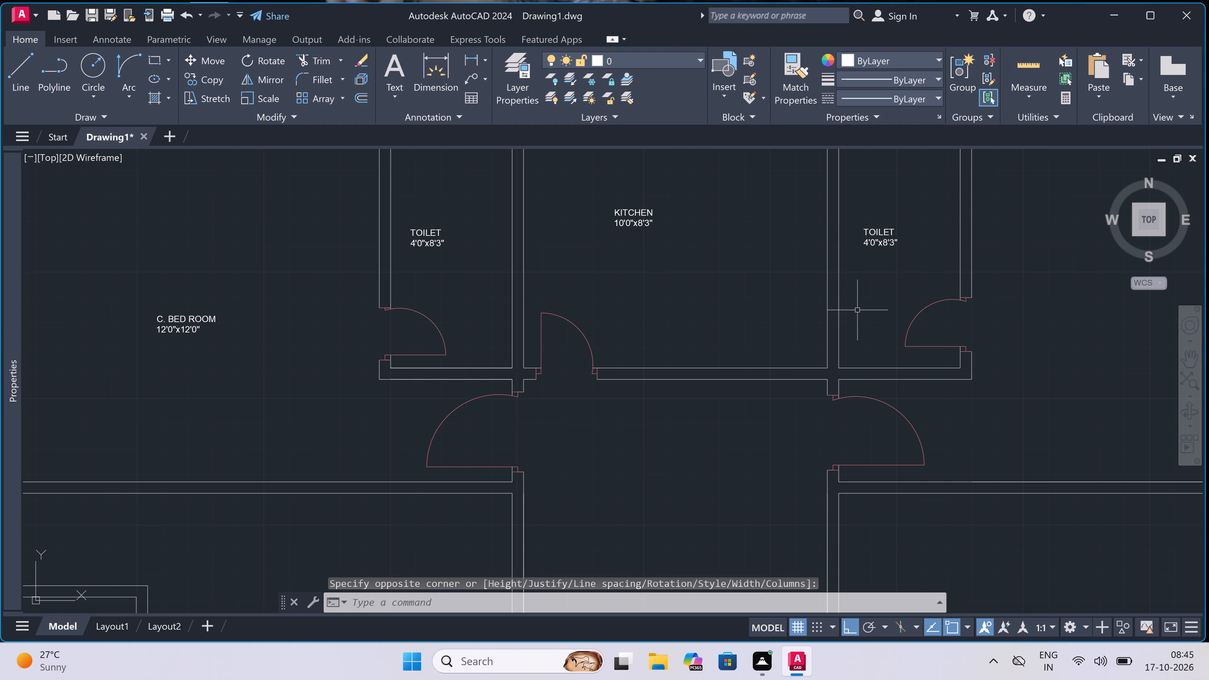
# Create a multiline text label in the small room on the west outer wall, south of C. BED ROOM, with TOILET as its first line.
pyautogui.scroll(-1, 1184, 679)
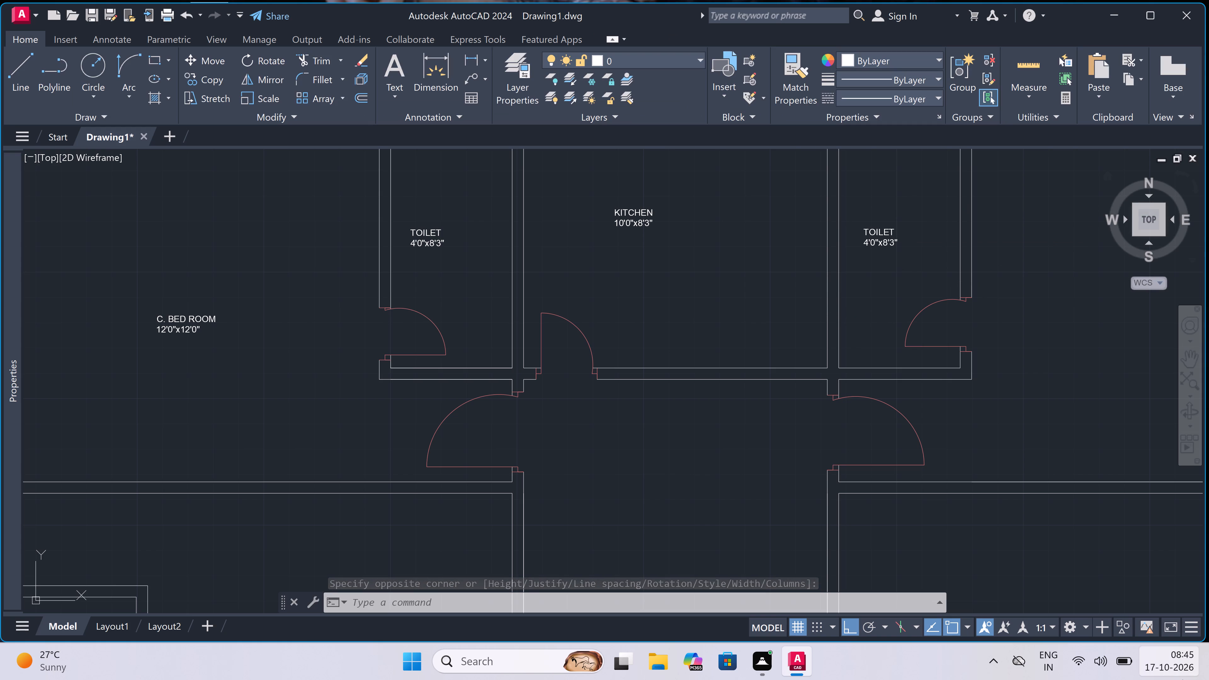
pyautogui.scroll(-2, 1179, 679)
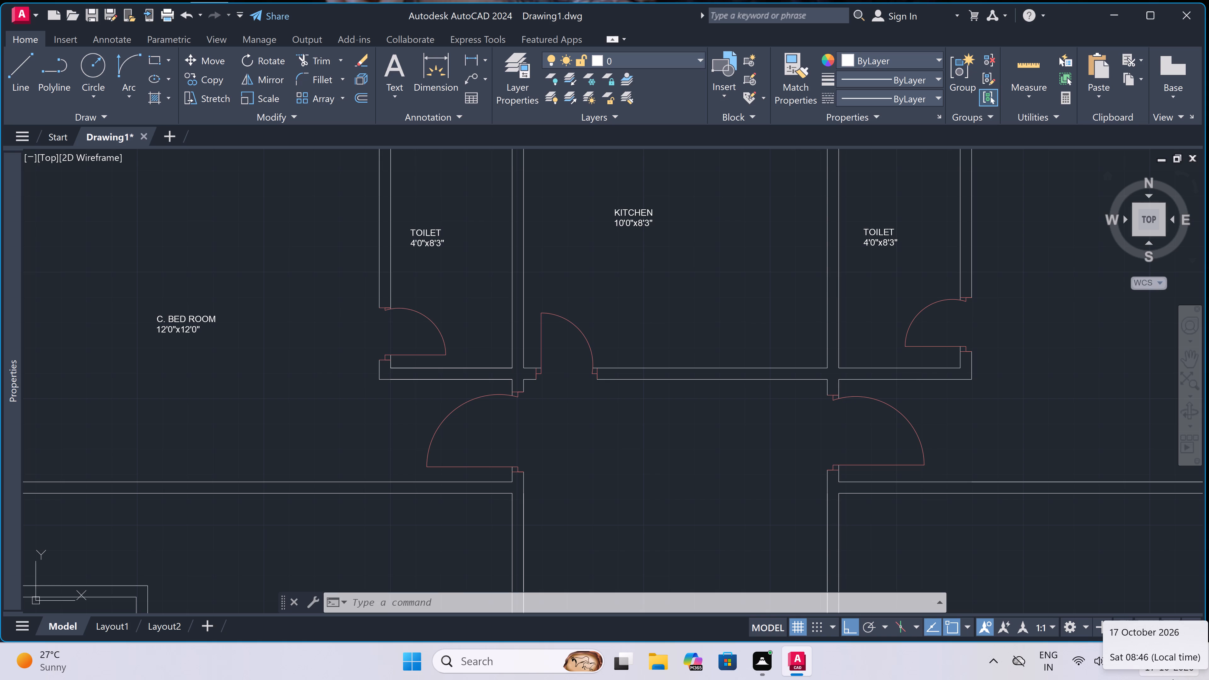
pyautogui.scroll(-4, 1173, 679)
pyautogui.scroll(1, 1208, 674)
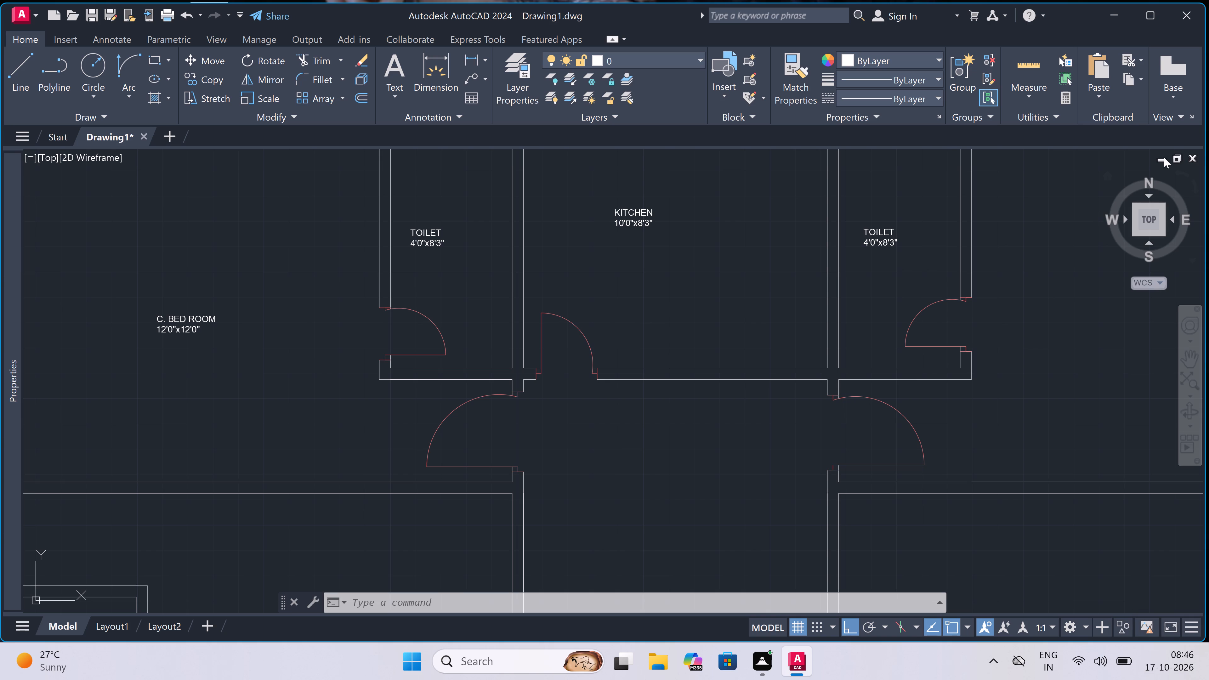
pyautogui.scroll(-3, 720, 470)
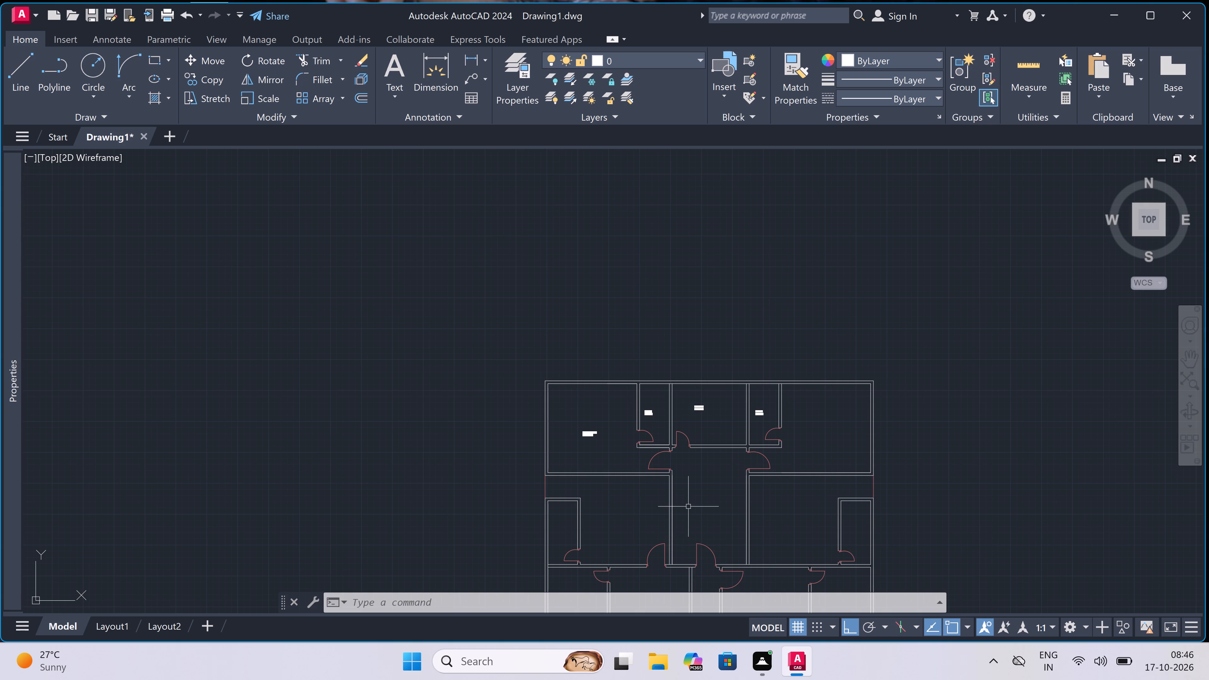
pyautogui.scroll(-3, 688, 507)
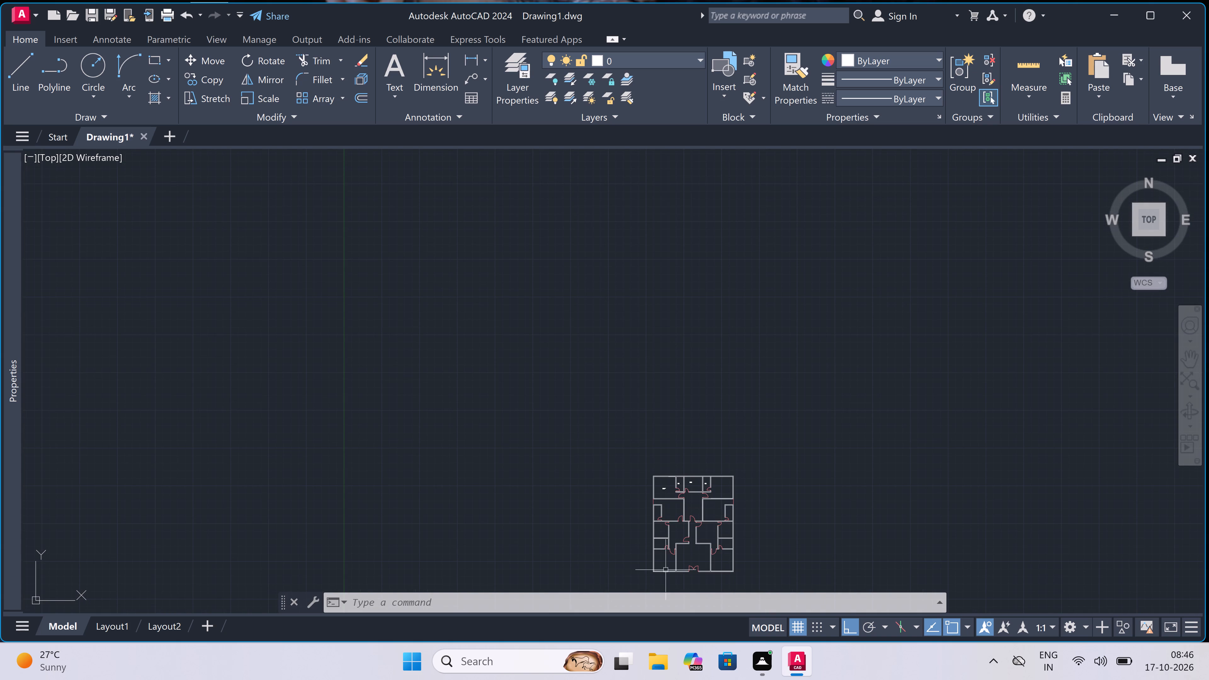
pyautogui.scroll(4, 683, 553)
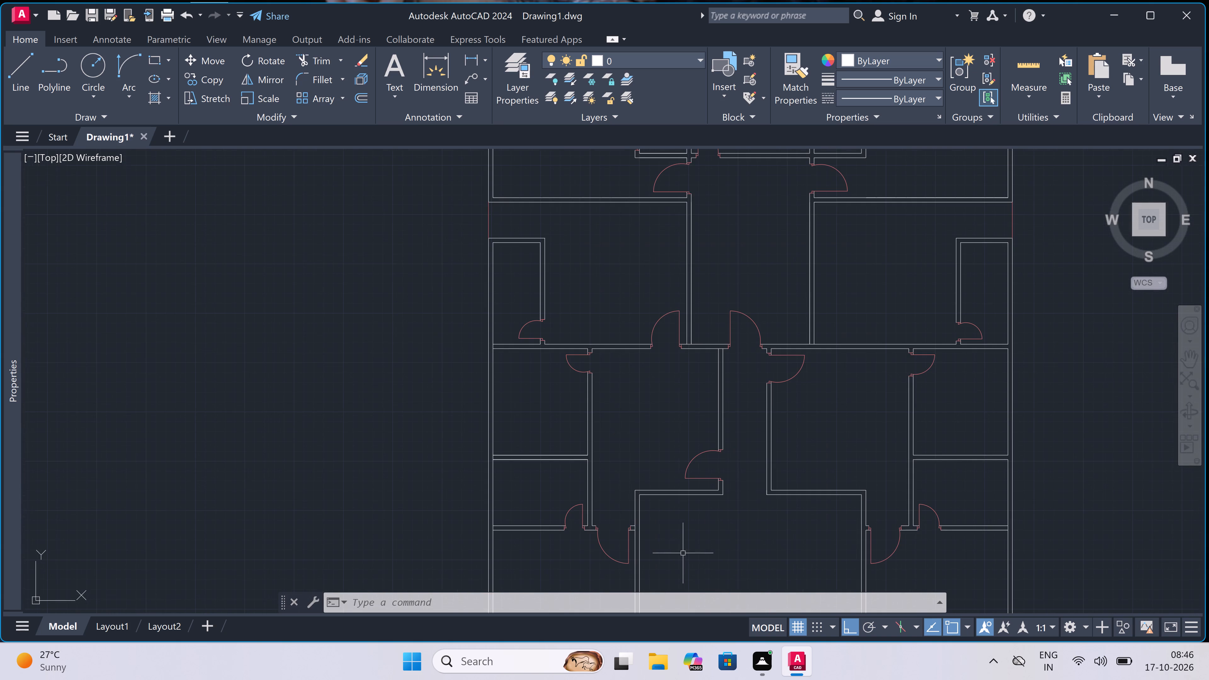
pyautogui.scroll(-2, 561, 402)
pyautogui.scroll(2, 561, 400)
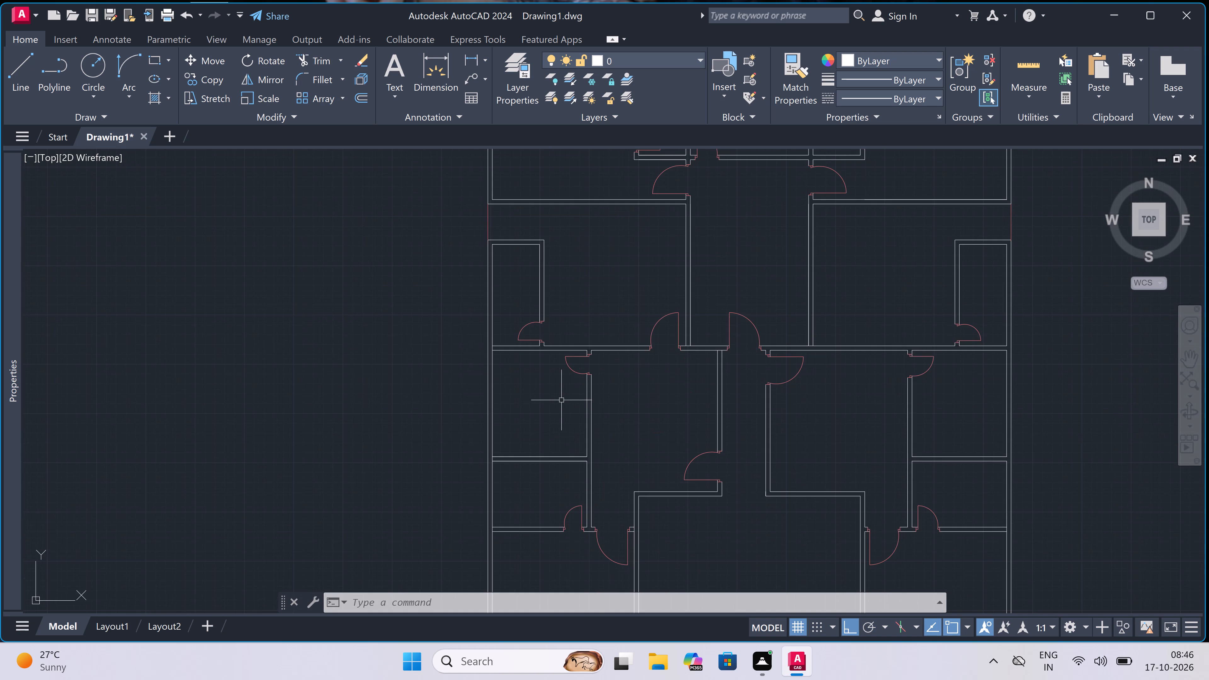
pyautogui.scroll(1, 561, 391)
pyautogui.scroll(-1, 561, 390)
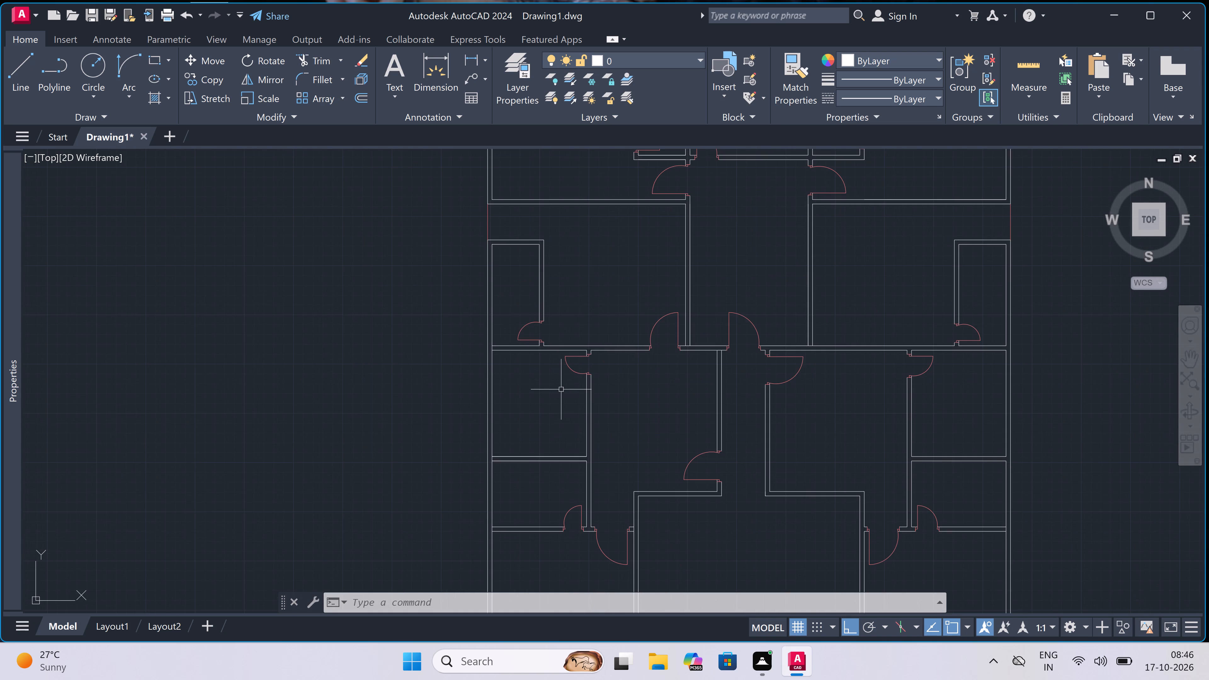
pyautogui.scroll(1, 491, 275)
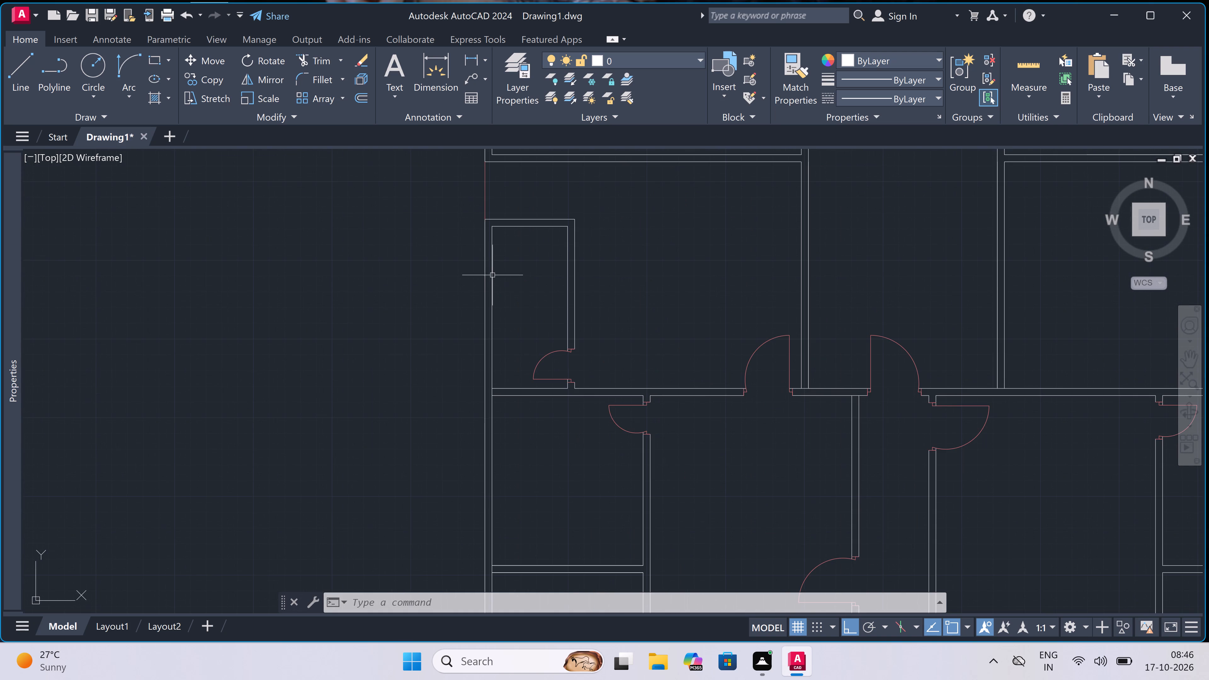
pyautogui.moveTo(502, 304); pyautogui.dragTo(502, 308)
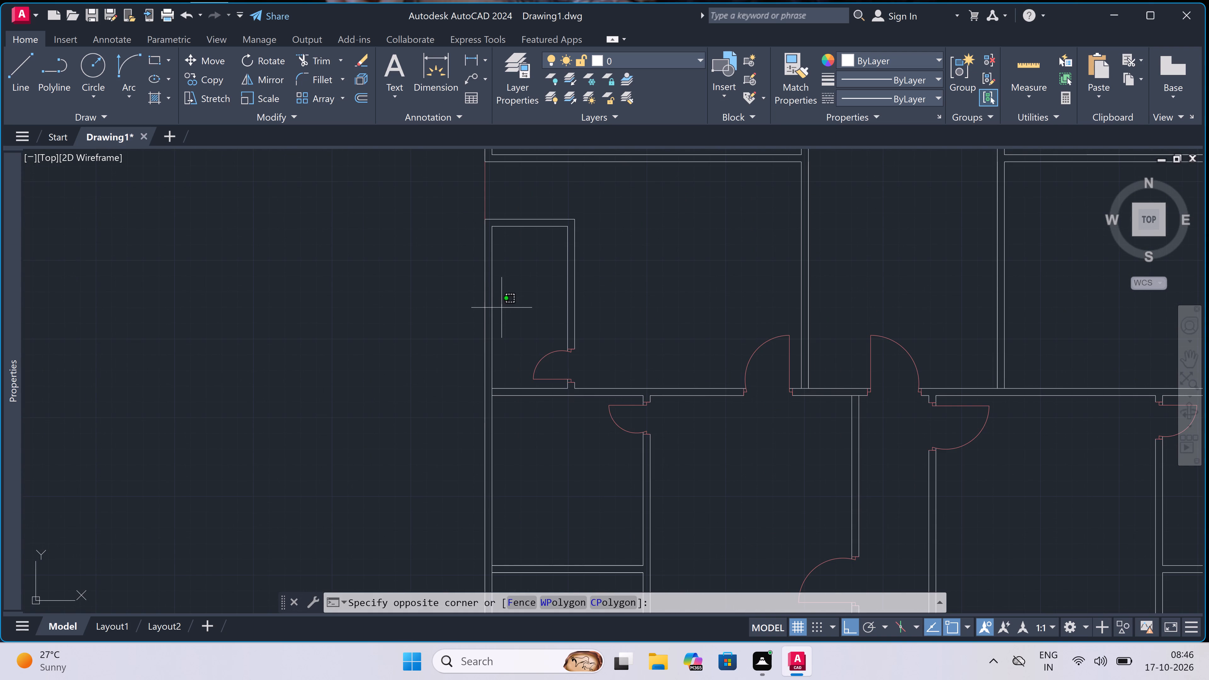
pyautogui.write('mt')
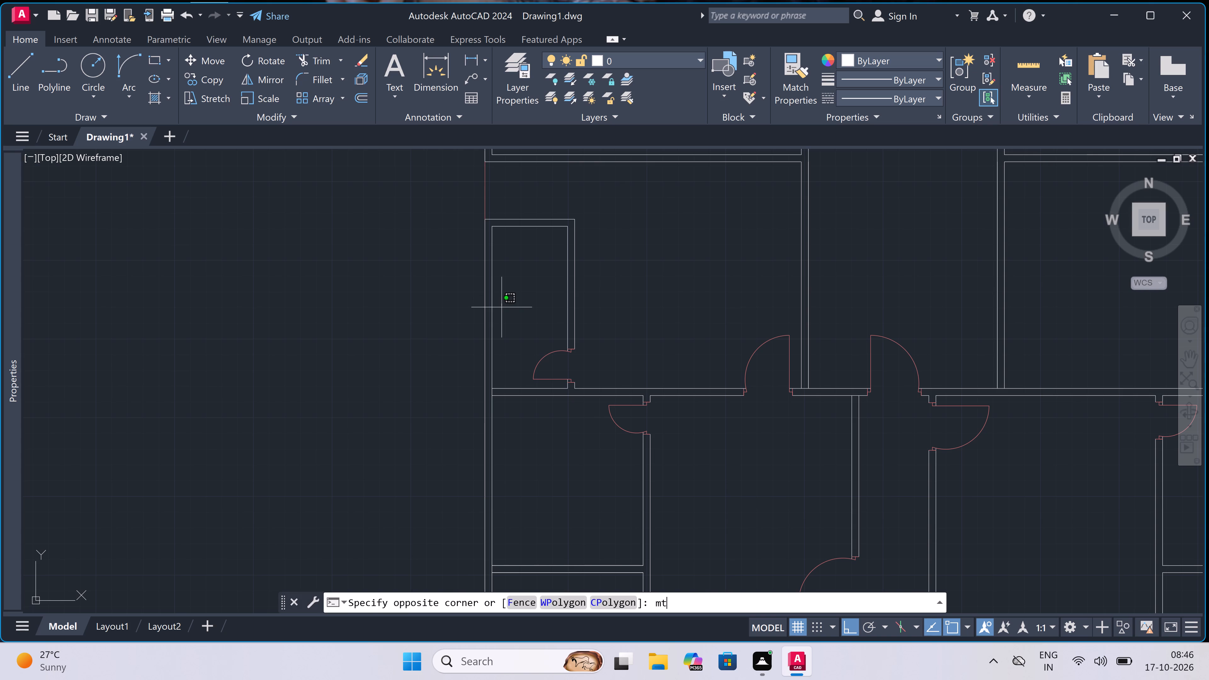
pyautogui.press('space')
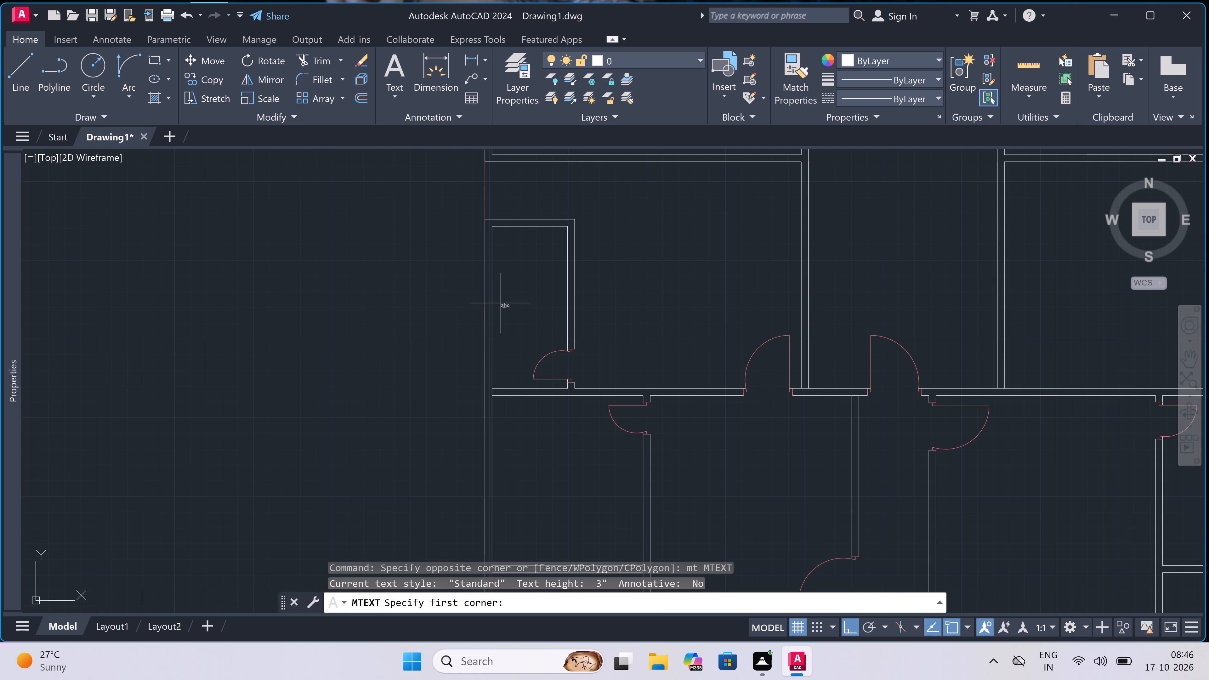
pyautogui.click(502, 300)
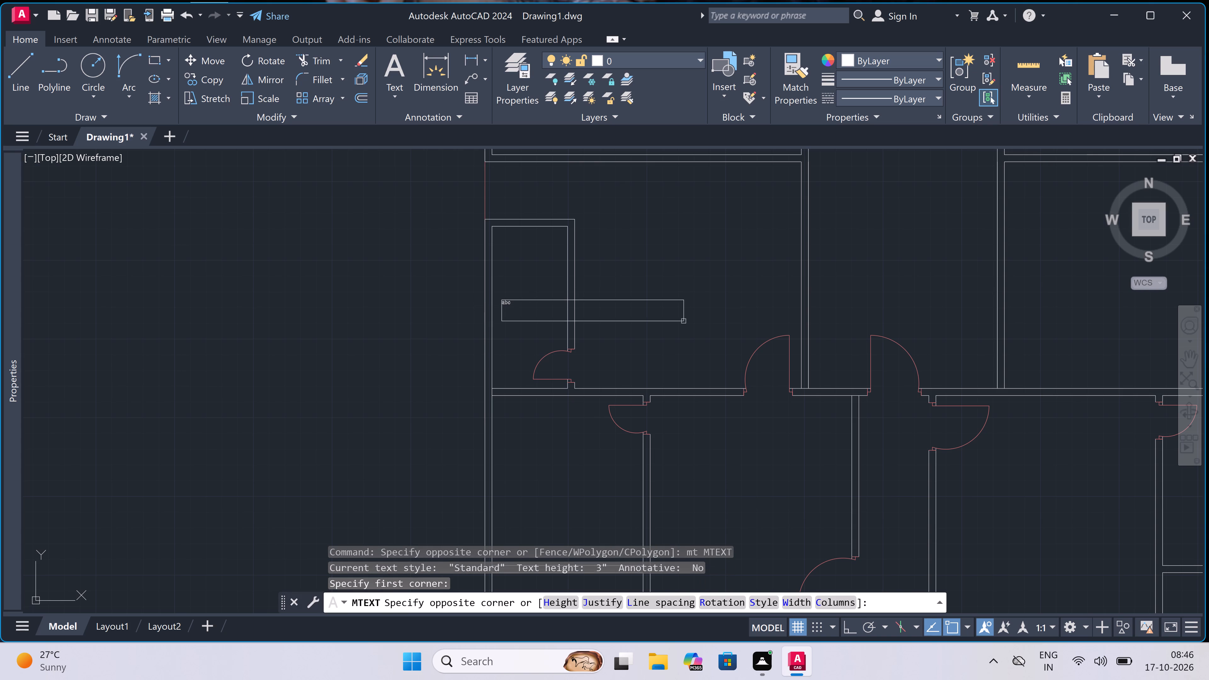
pyautogui.doubleClick(840, 327)
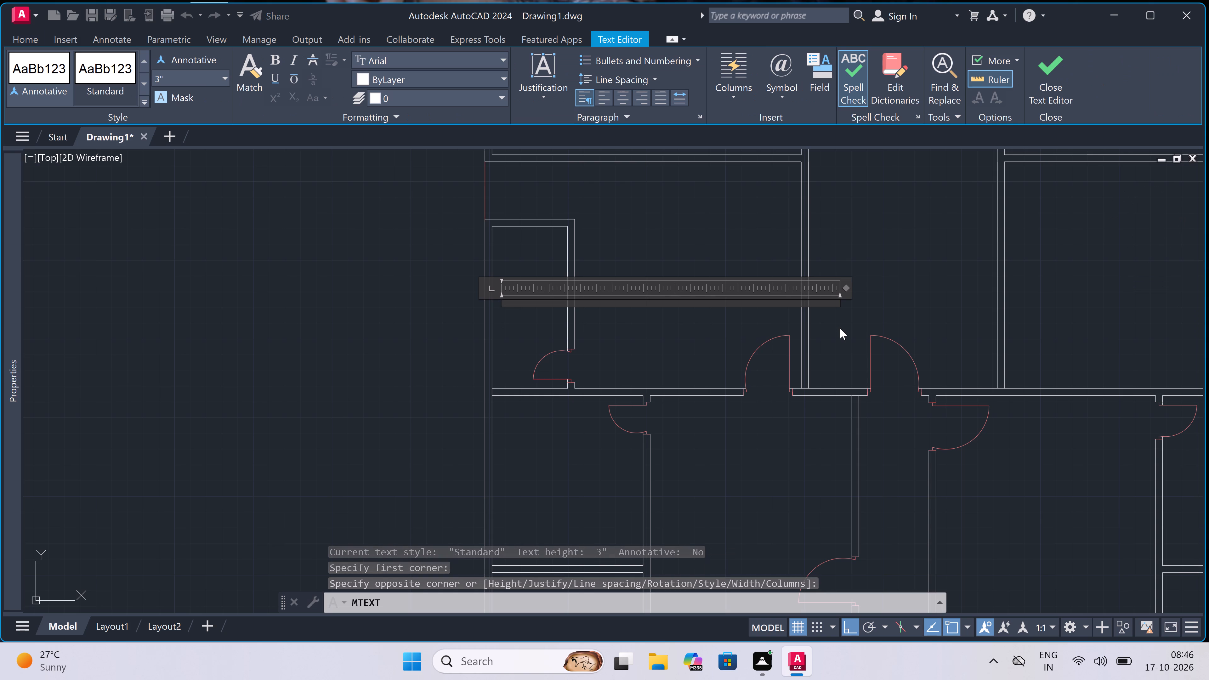
pyautogui.write('TOILET')
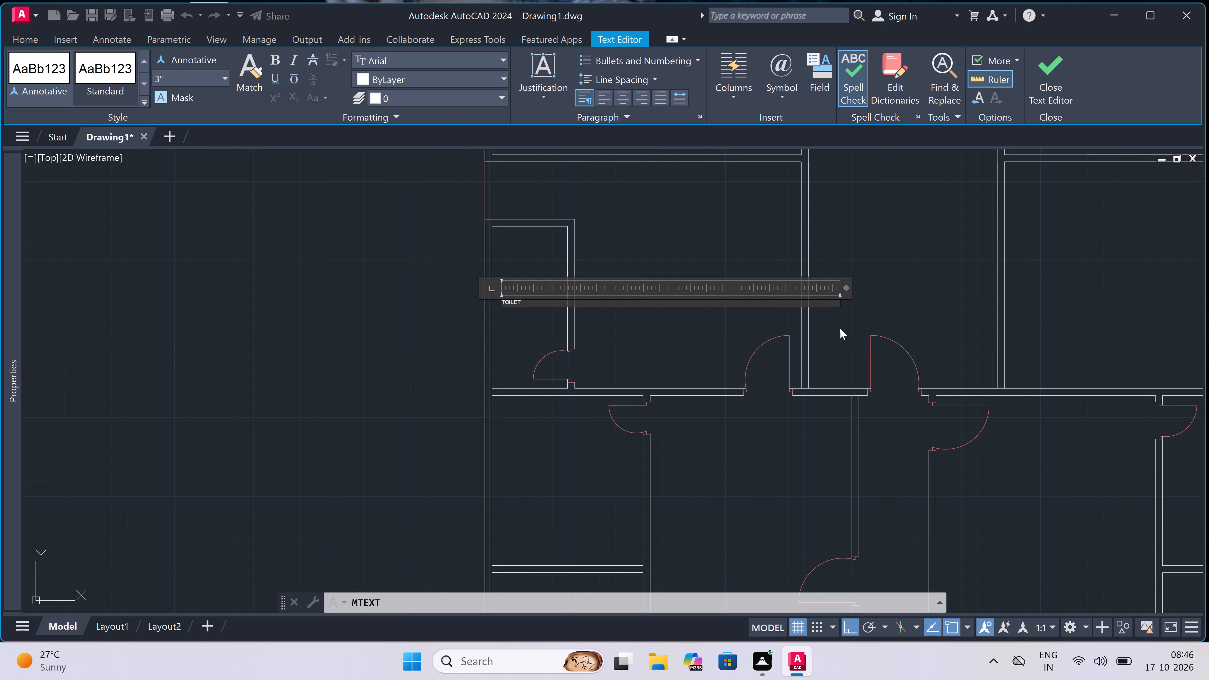
pyautogui.press('Return')
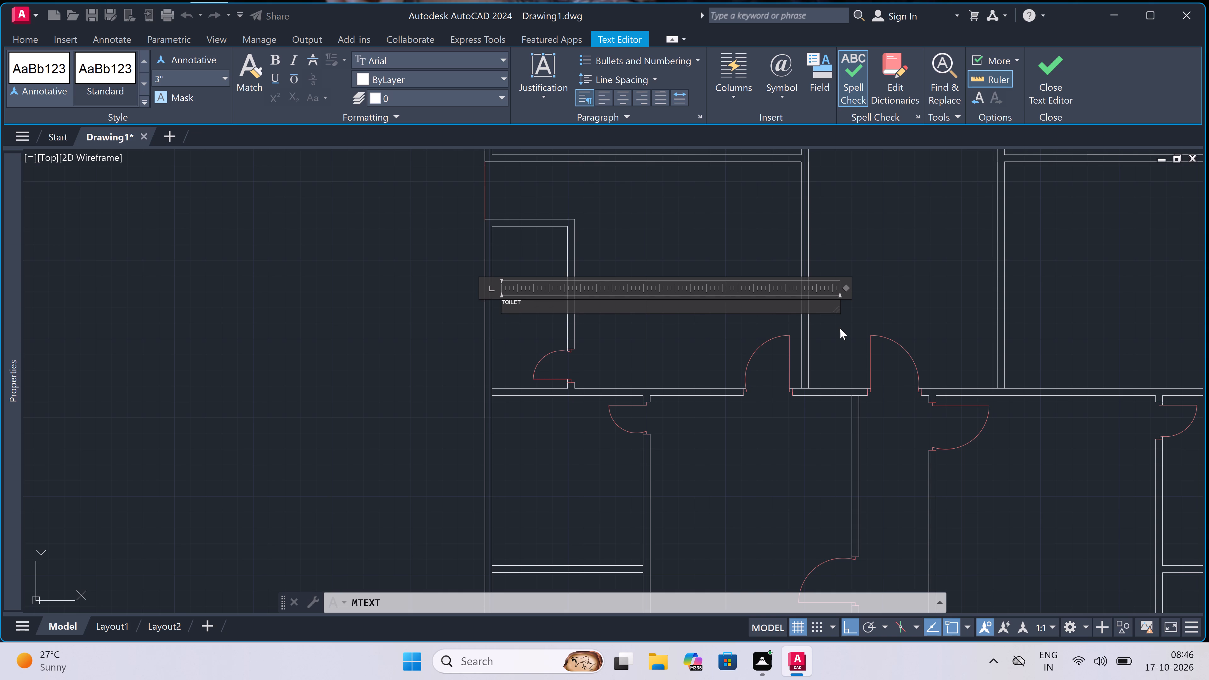
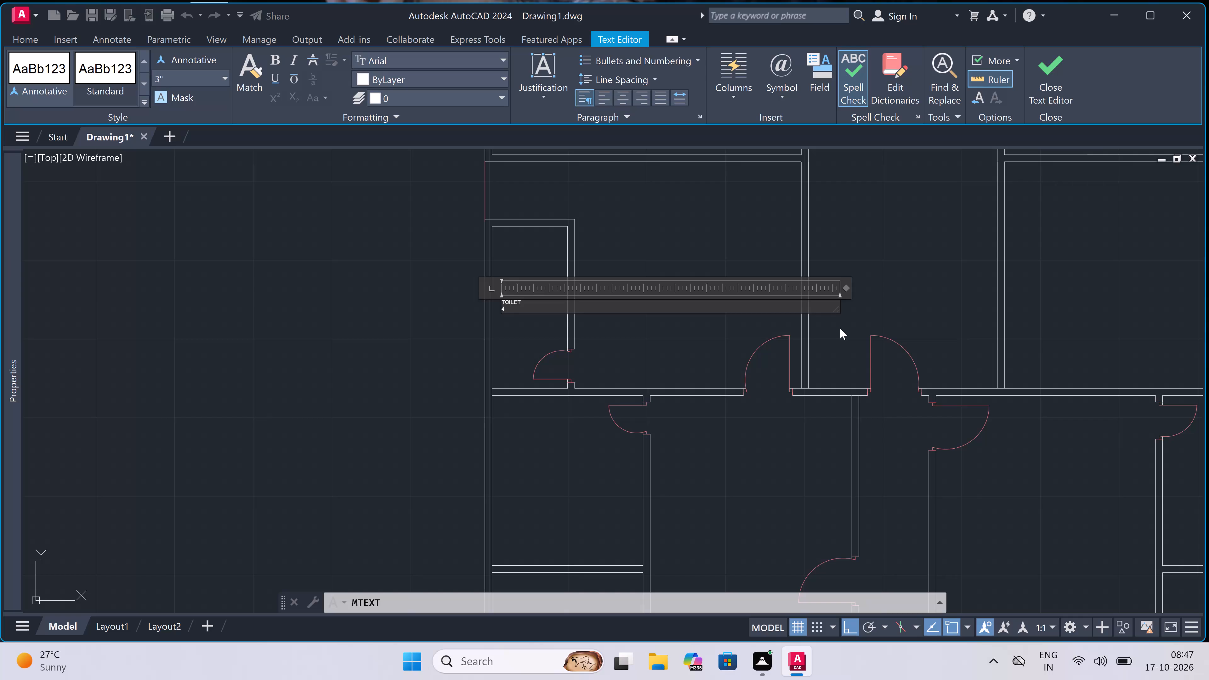
# Complete the second line of the west-wall TOILET label as 4'0"x8'7" and finish the text.
pyautogui.press("'")
pyautogui.press('0')
pyautogui.press('x')
pyautogui.write("8'")
pyautogui.press('7')
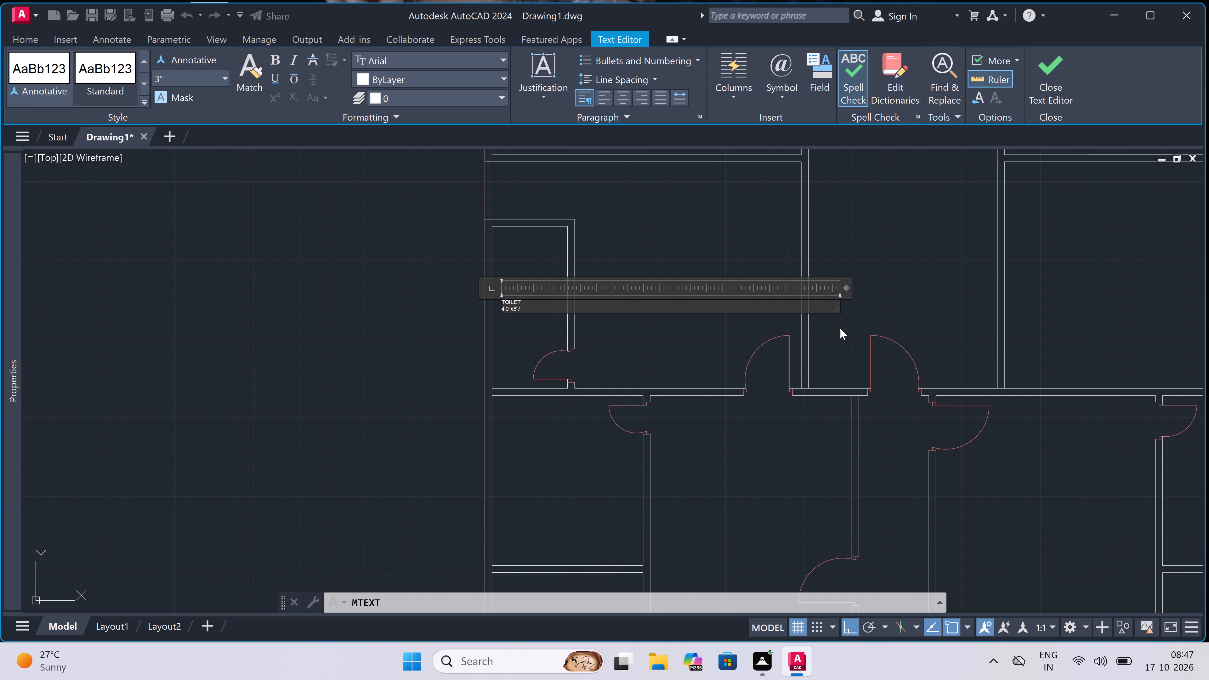
pyautogui.press("'")
pyautogui.press('BackSpace')
pyautogui.hotkey('shift', '"')
pyautogui.click(506, 487)
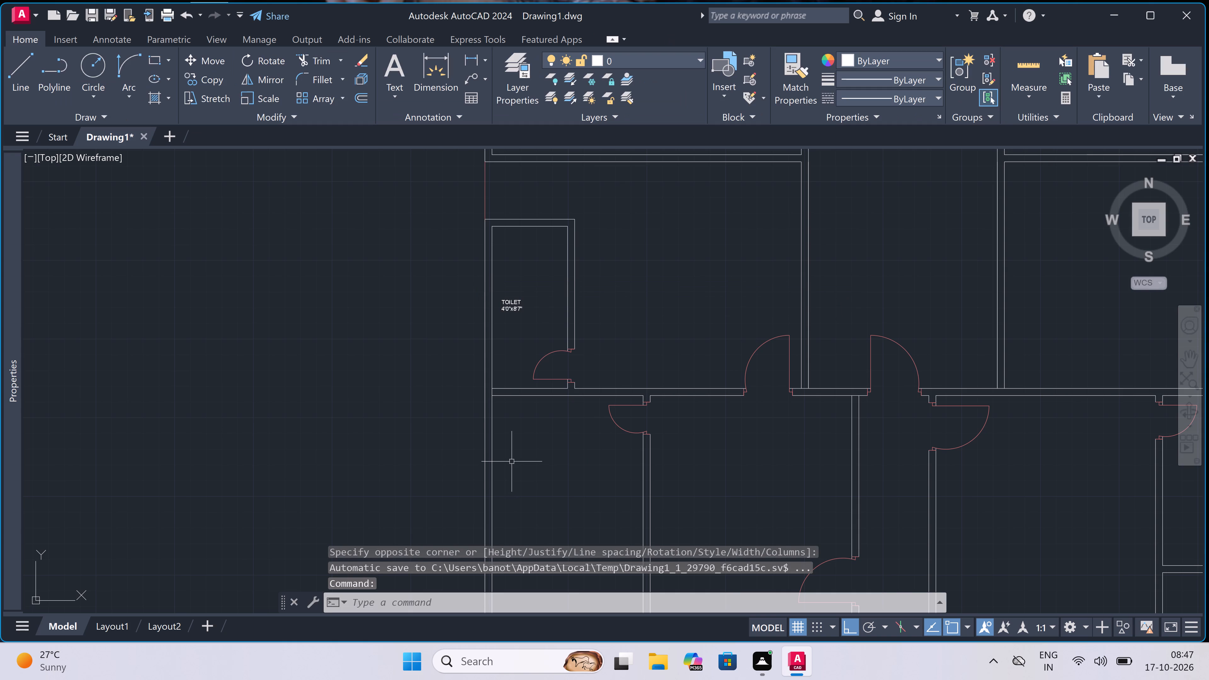
pyautogui.click(512, 462)
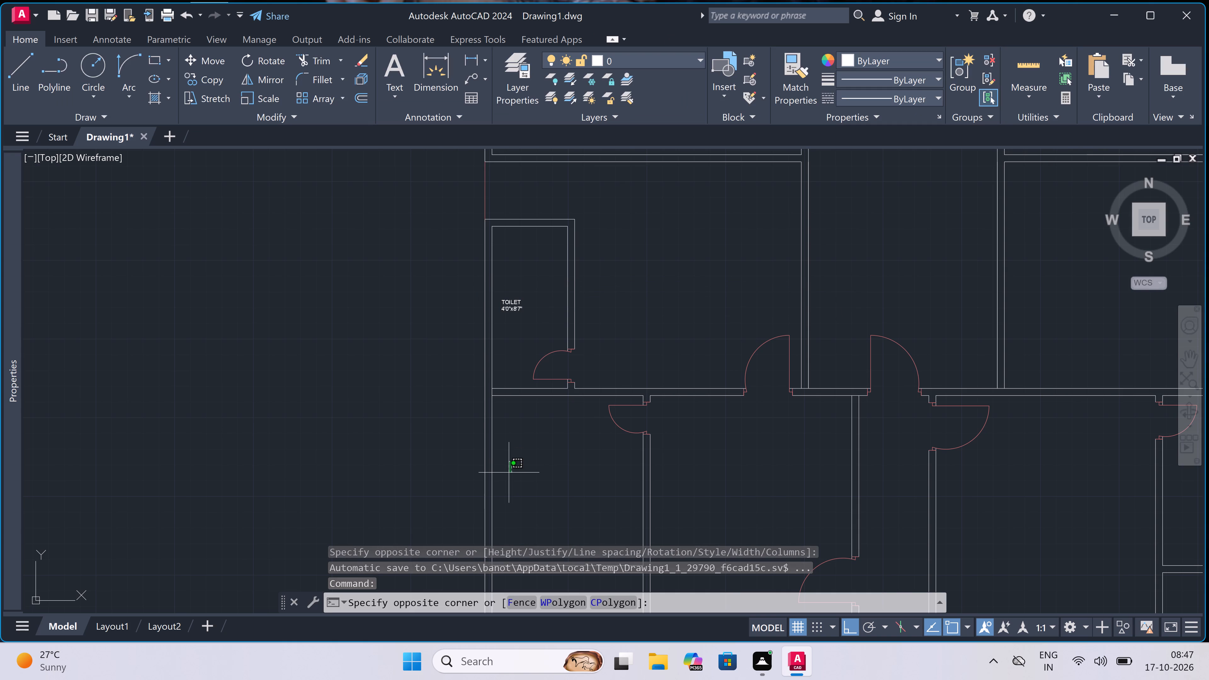
pyautogui.press('Escape')
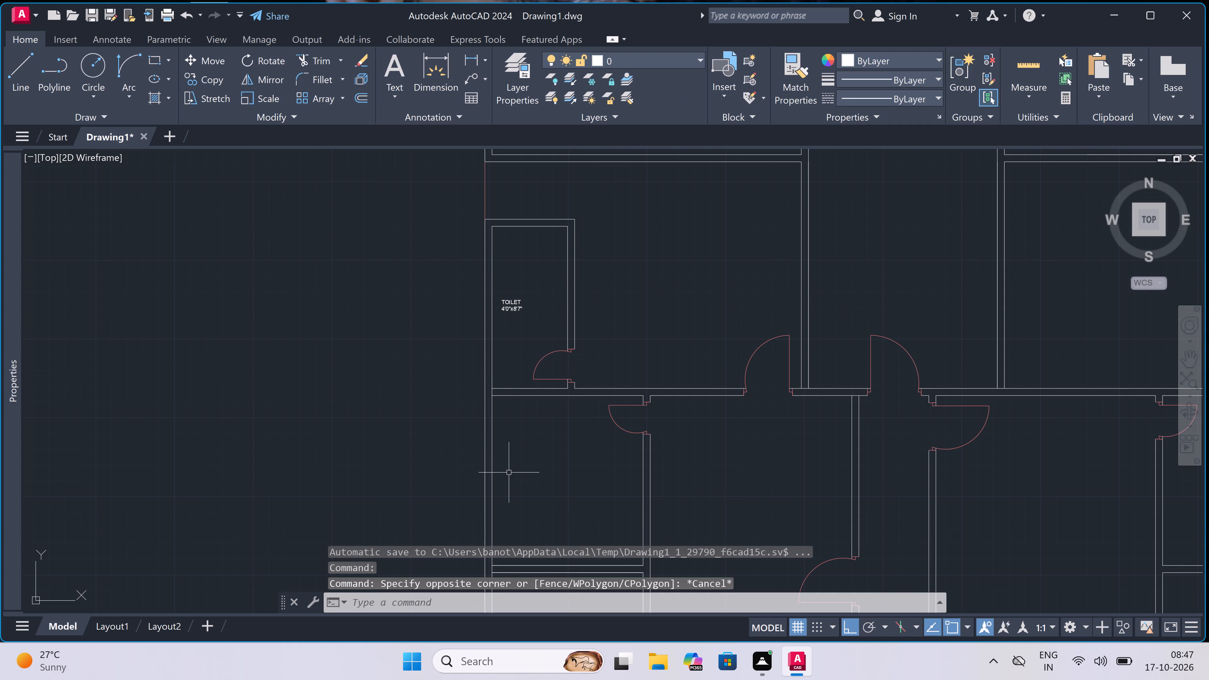
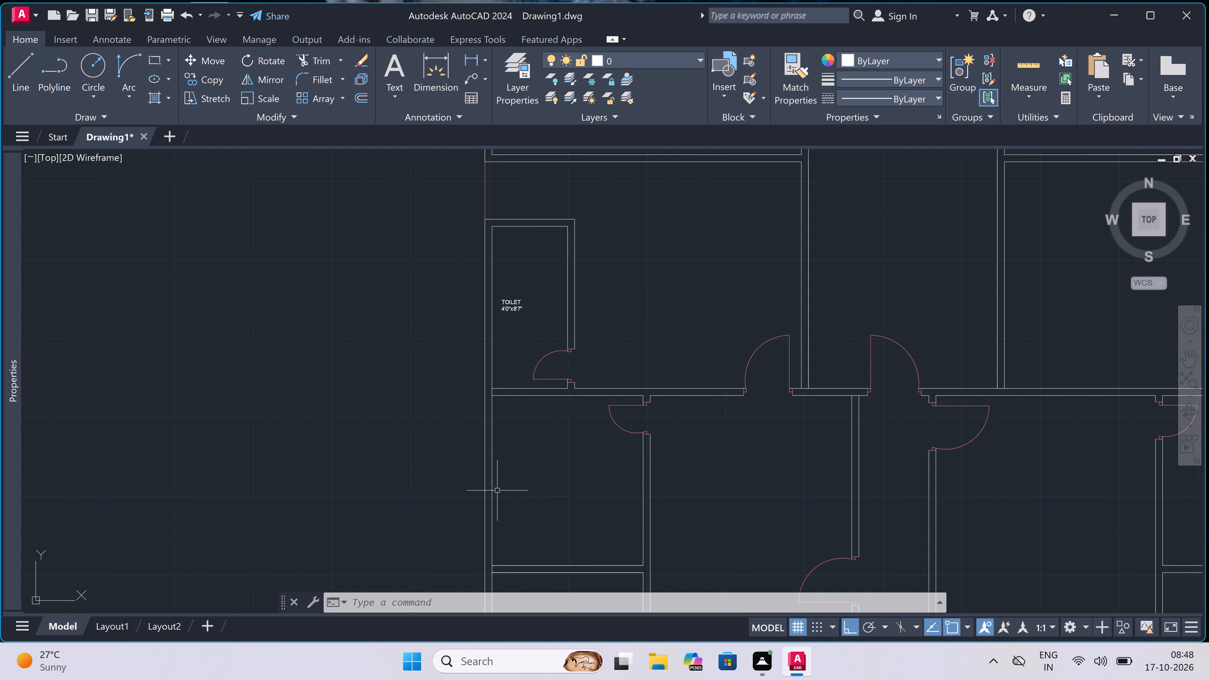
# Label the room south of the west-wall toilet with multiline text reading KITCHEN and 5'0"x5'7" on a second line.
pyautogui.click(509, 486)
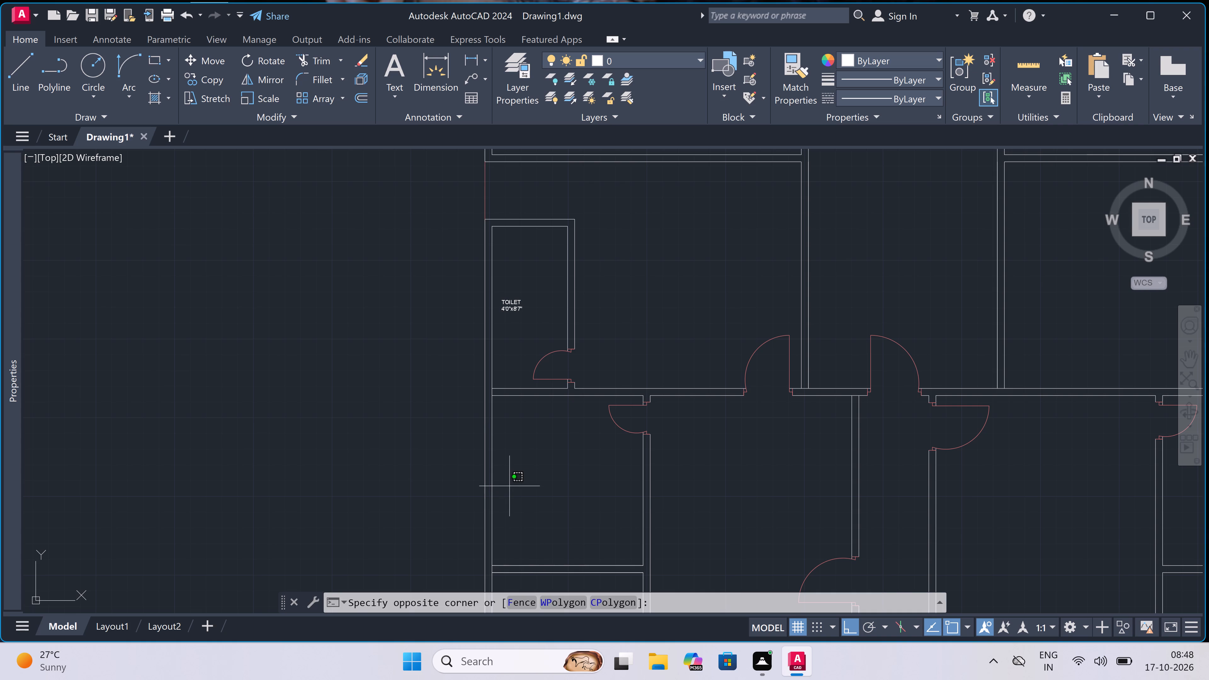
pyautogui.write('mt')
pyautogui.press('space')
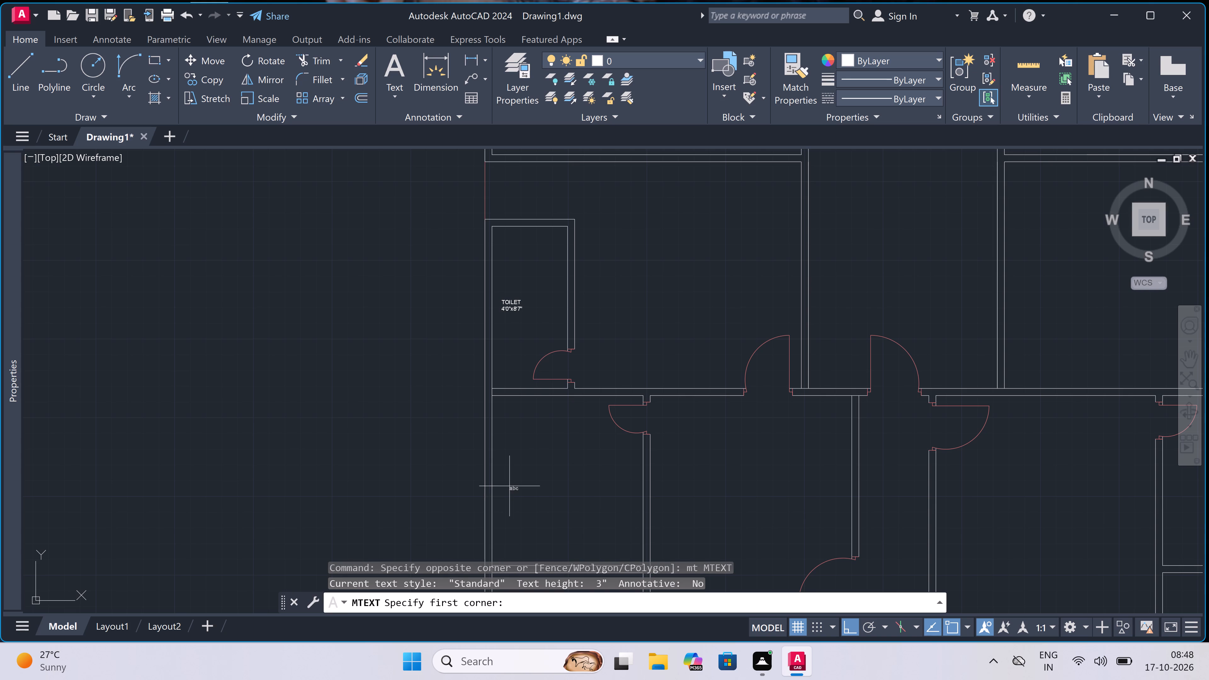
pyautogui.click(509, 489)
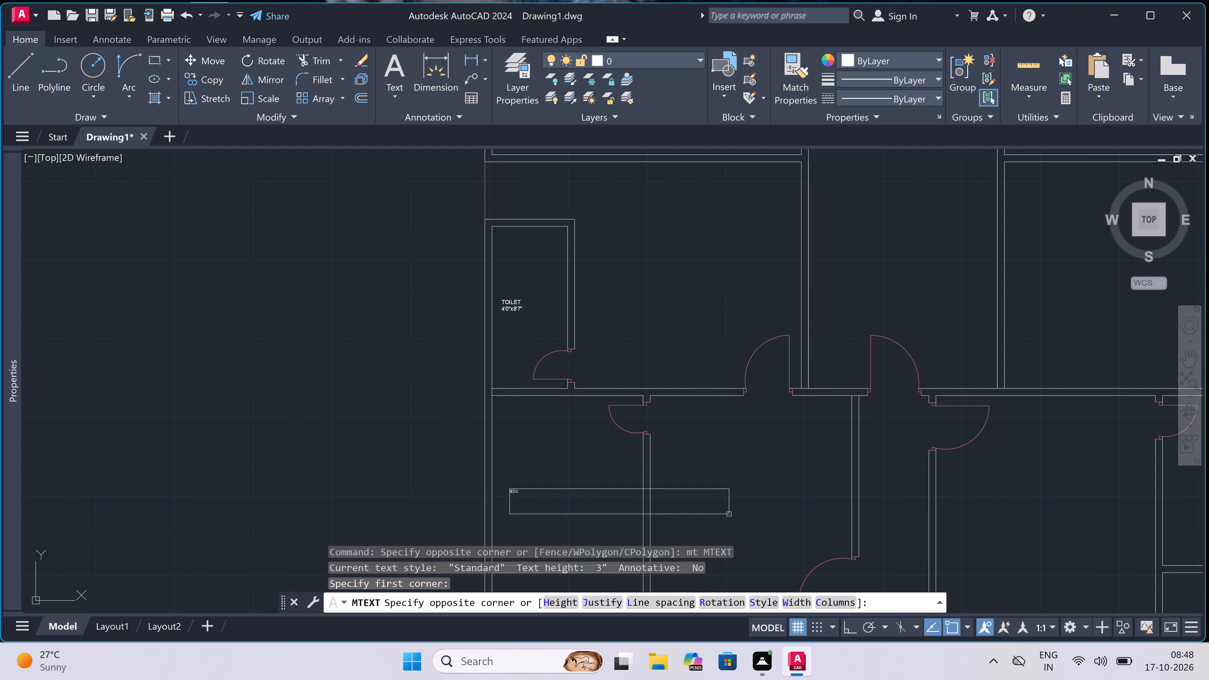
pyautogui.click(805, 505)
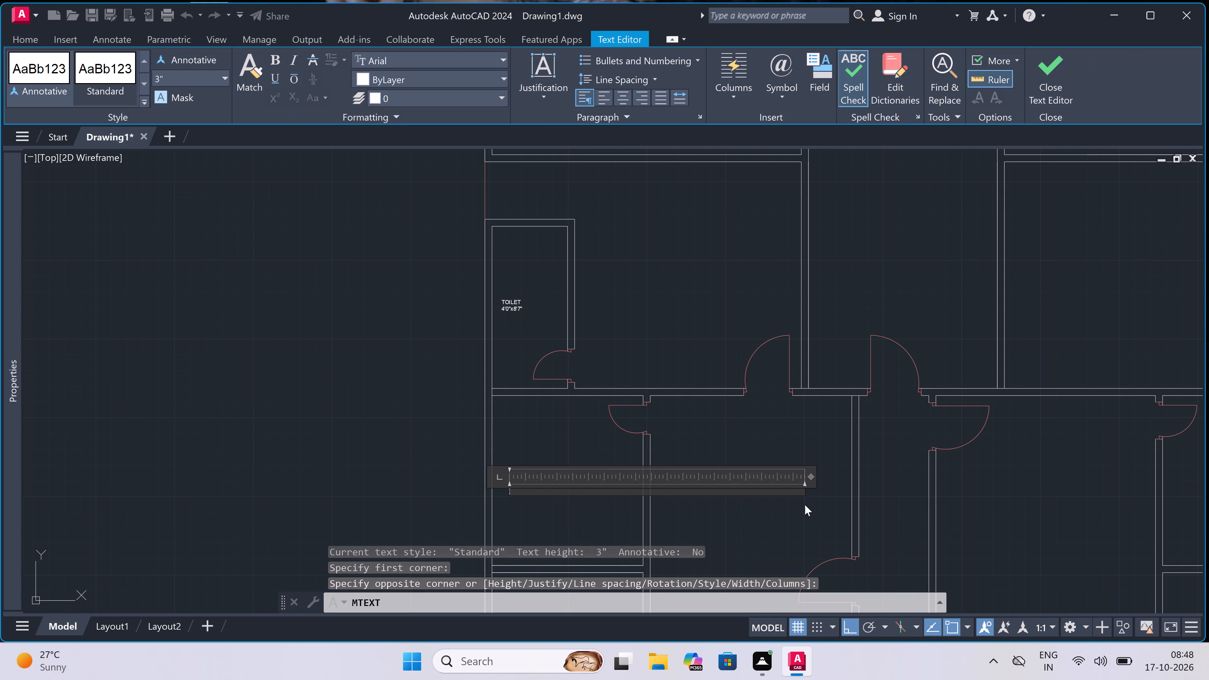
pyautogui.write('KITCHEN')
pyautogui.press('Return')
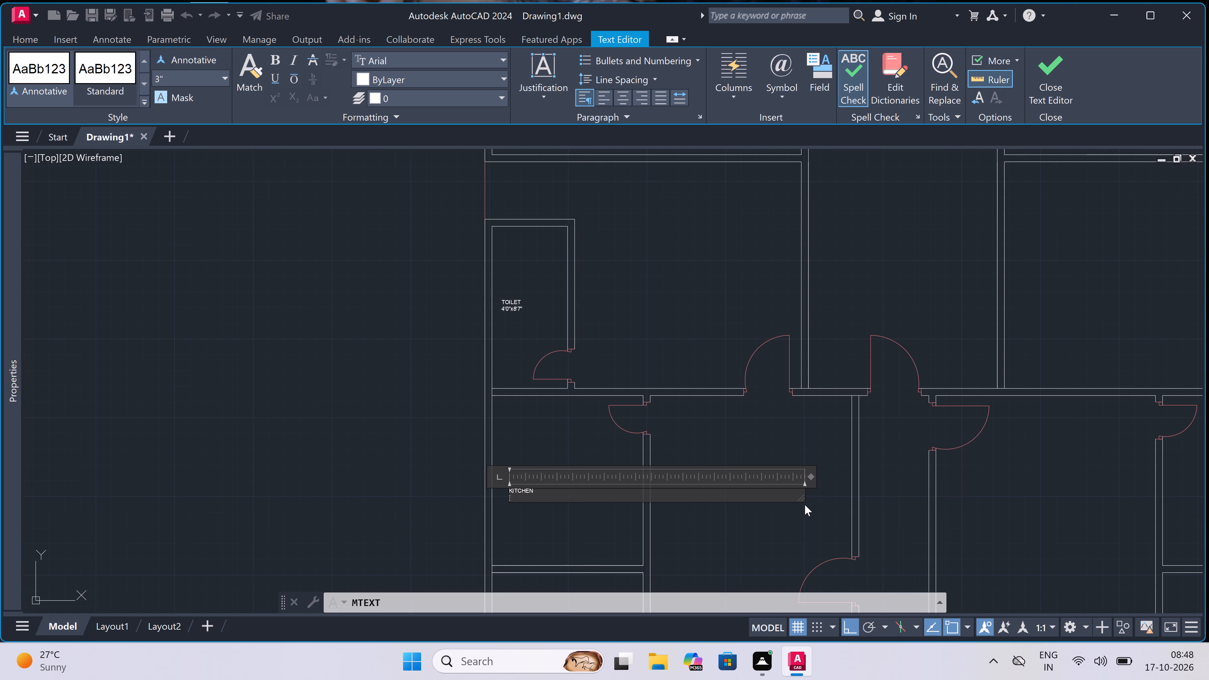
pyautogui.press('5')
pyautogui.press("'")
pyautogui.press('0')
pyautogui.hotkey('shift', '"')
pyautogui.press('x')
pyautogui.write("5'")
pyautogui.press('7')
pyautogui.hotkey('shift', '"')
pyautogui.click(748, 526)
# Label the small room directly south of the kitchen with multiline text reading TOILET and 5'0"x5'7" on a second line.
pyautogui.scroll(-2, 748, 526)
pyautogui.scroll(-1, 736, 550)
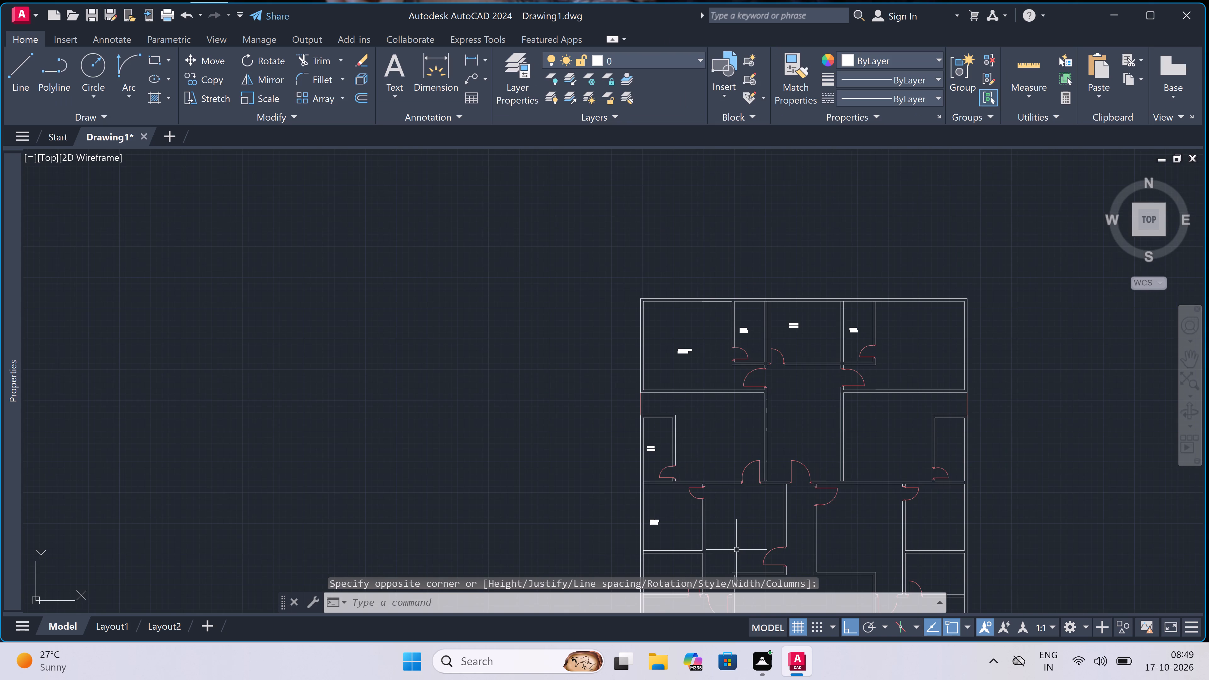
pyautogui.scroll(-2, 736, 550)
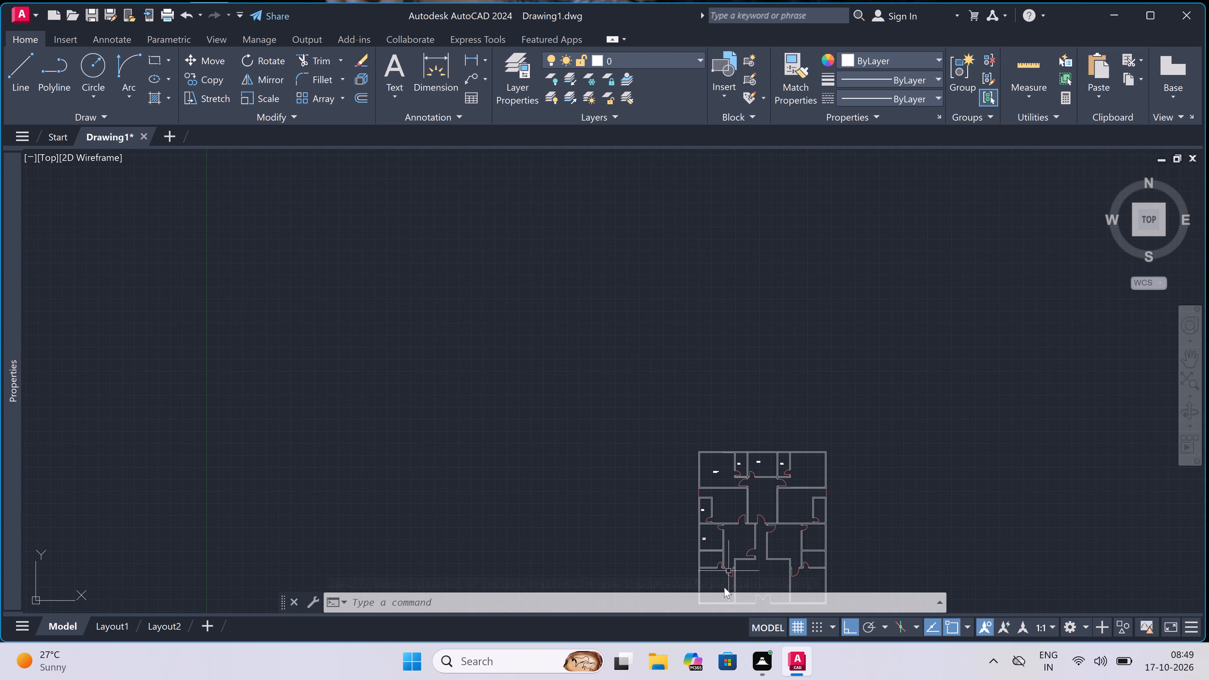
pyautogui.scroll(-2, 724, 587)
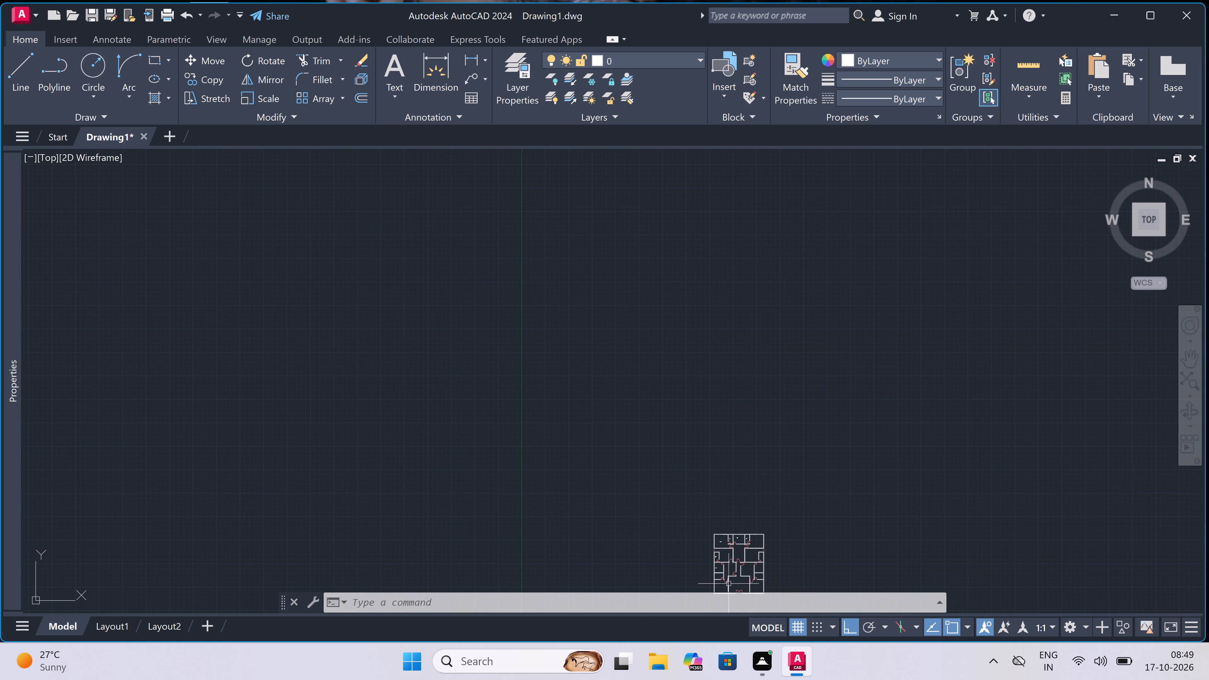
pyautogui.scroll(6, 732, 581)
pyautogui.scroll(-3, 733, 581)
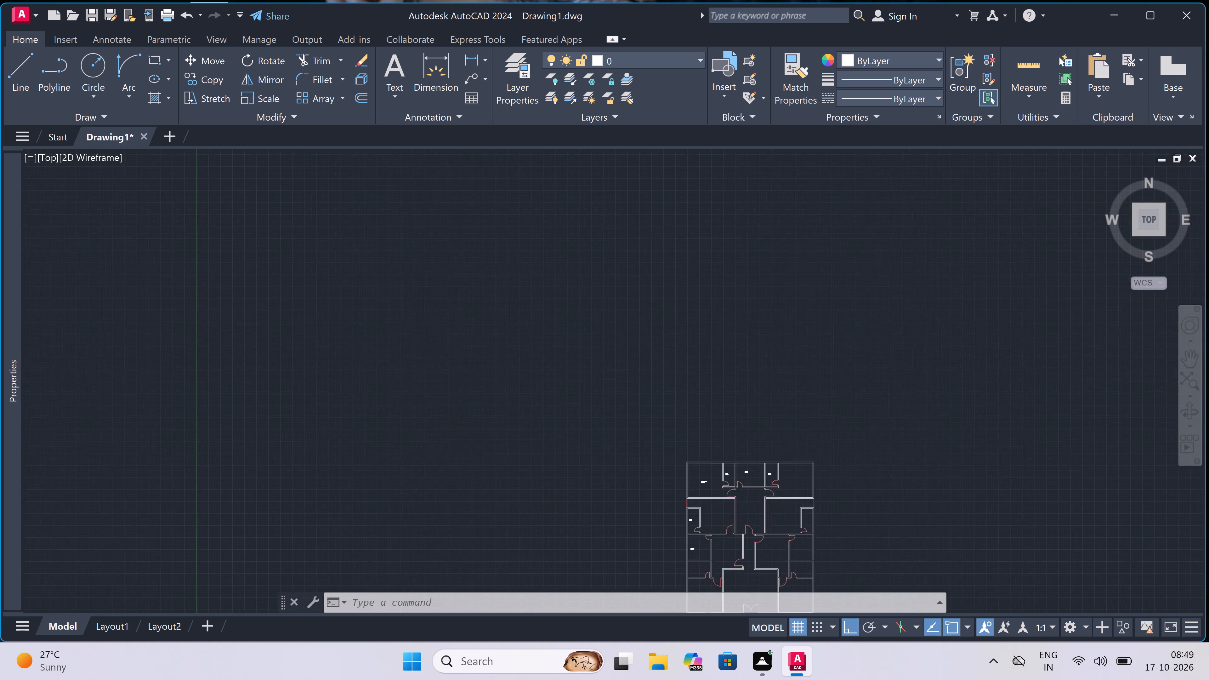
pyautogui.scroll(-5, 733, 581)
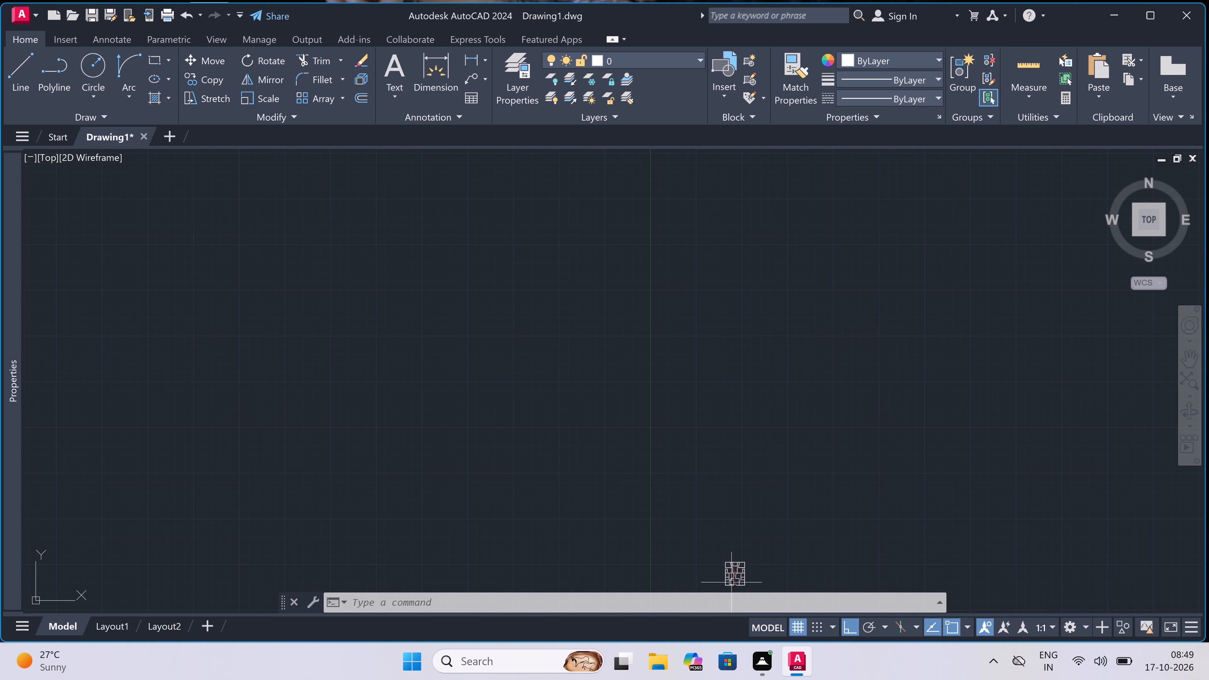
pyautogui.scroll(5, 731, 582)
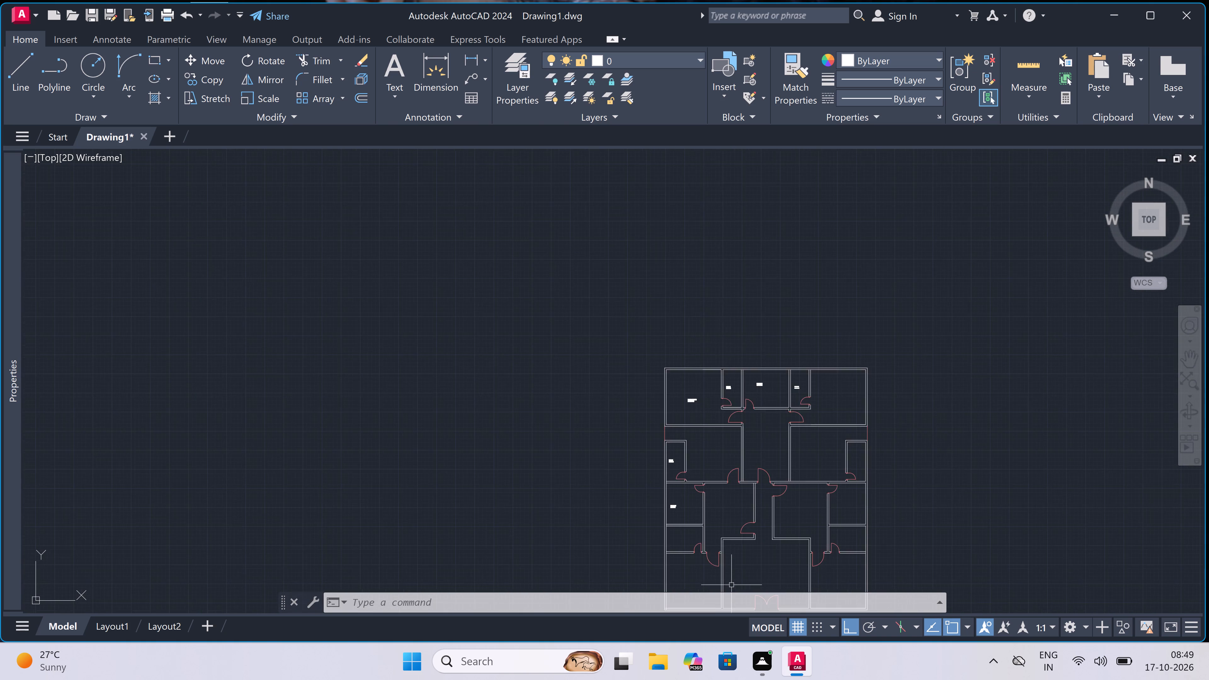
pyautogui.scroll(3, 731, 585)
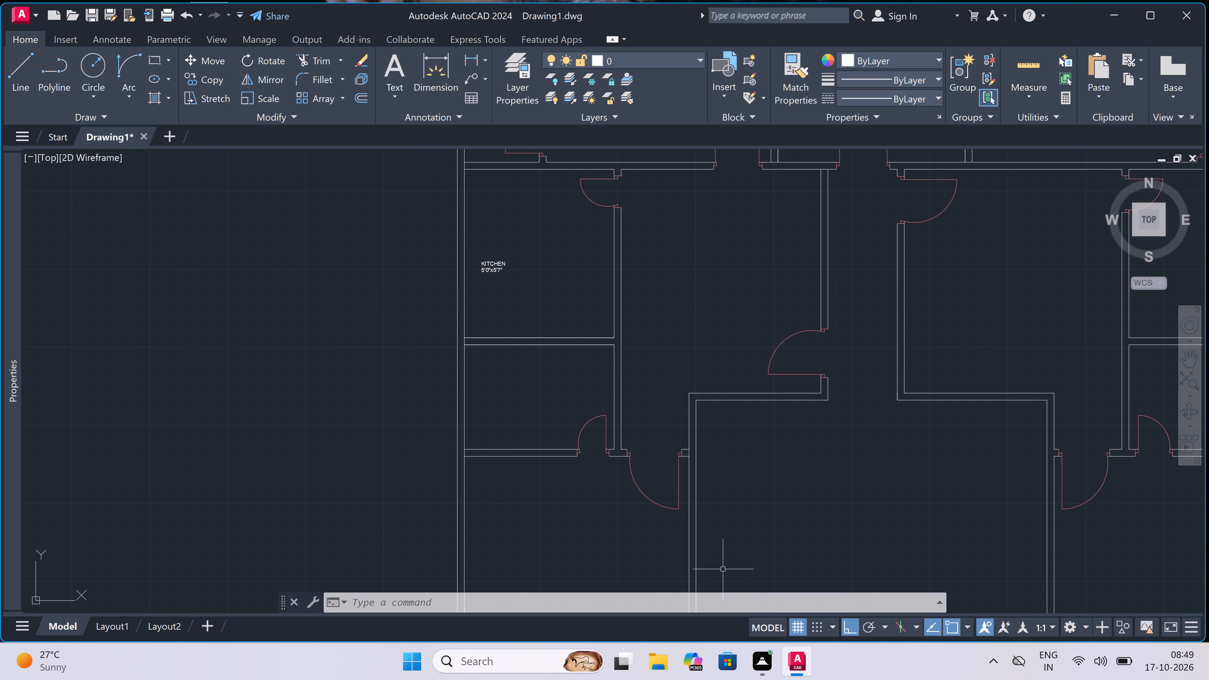
pyautogui.click(485, 396)
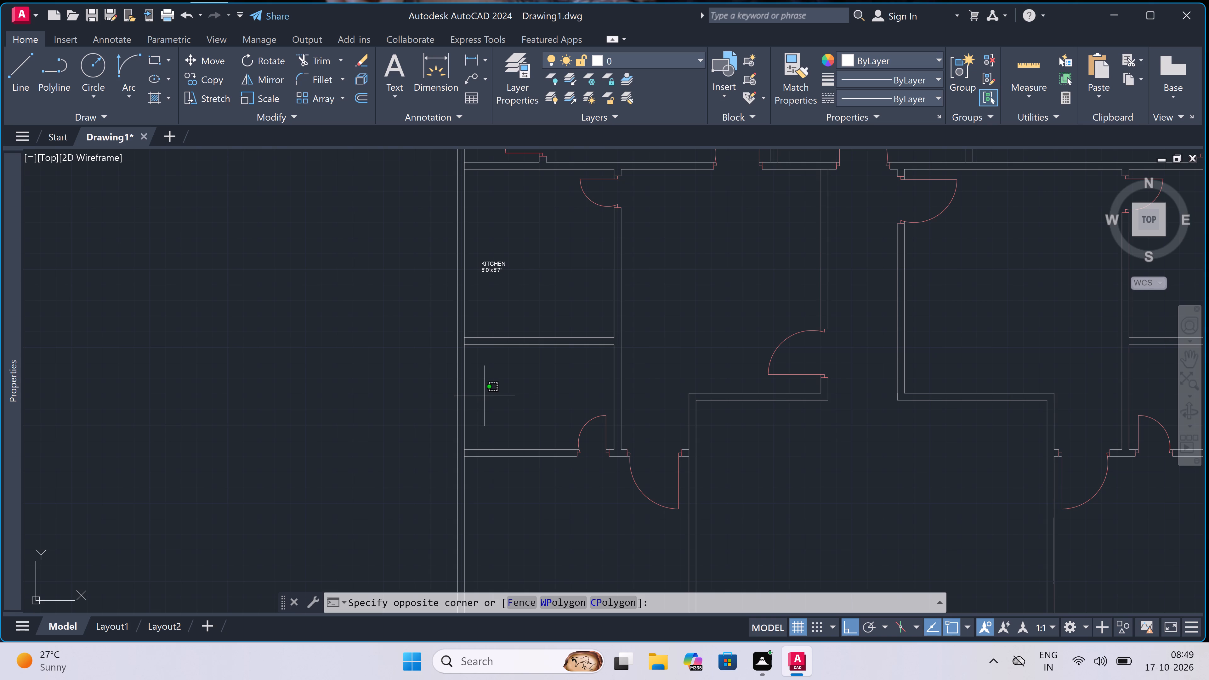
pyautogui.write('mt')
pyautogui.press('space')
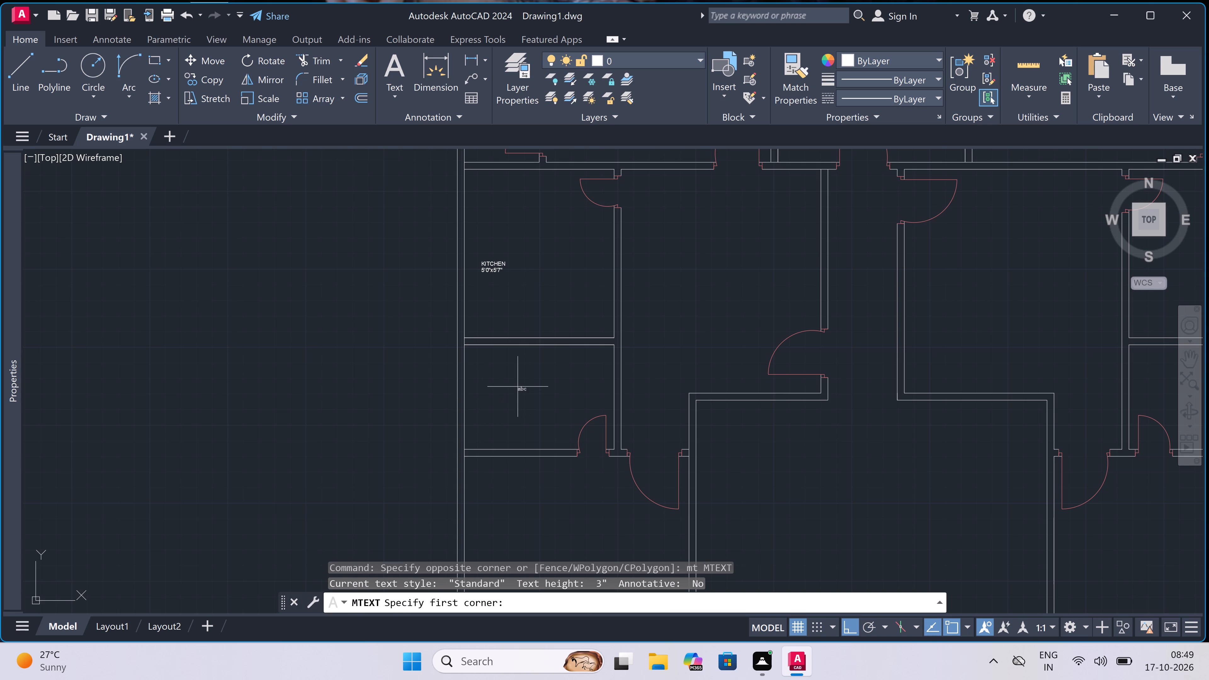
pyautogui.click(501, 386)
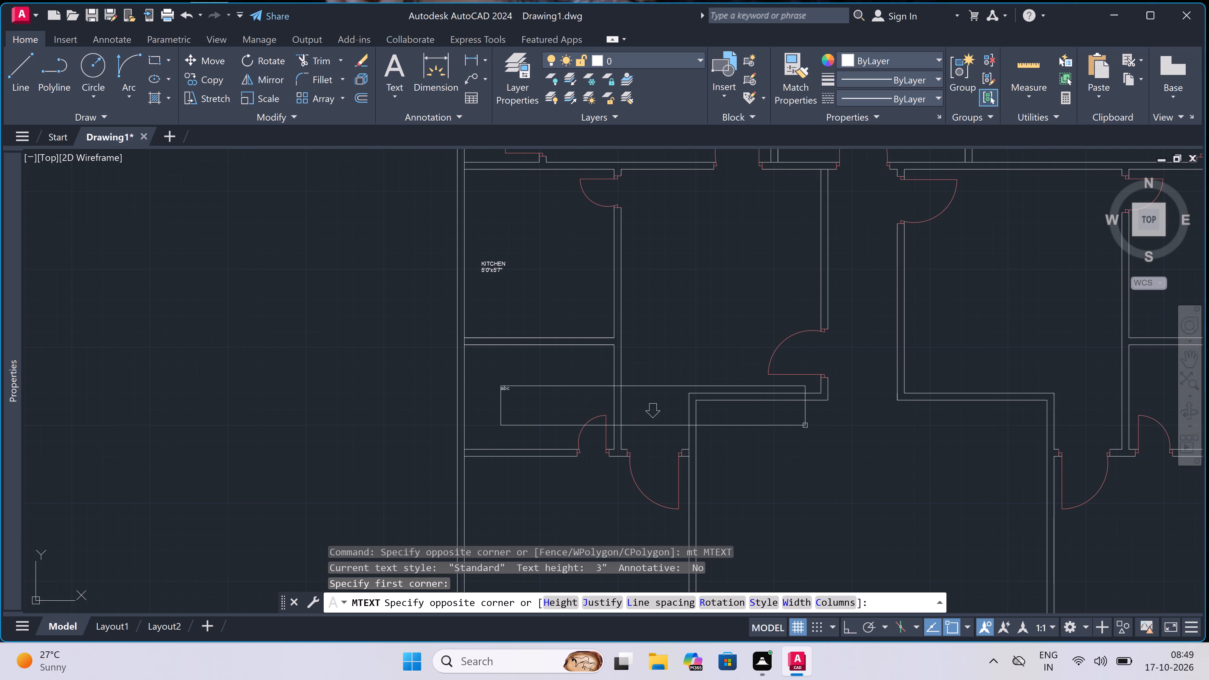
pyautogui.click(895, 407)
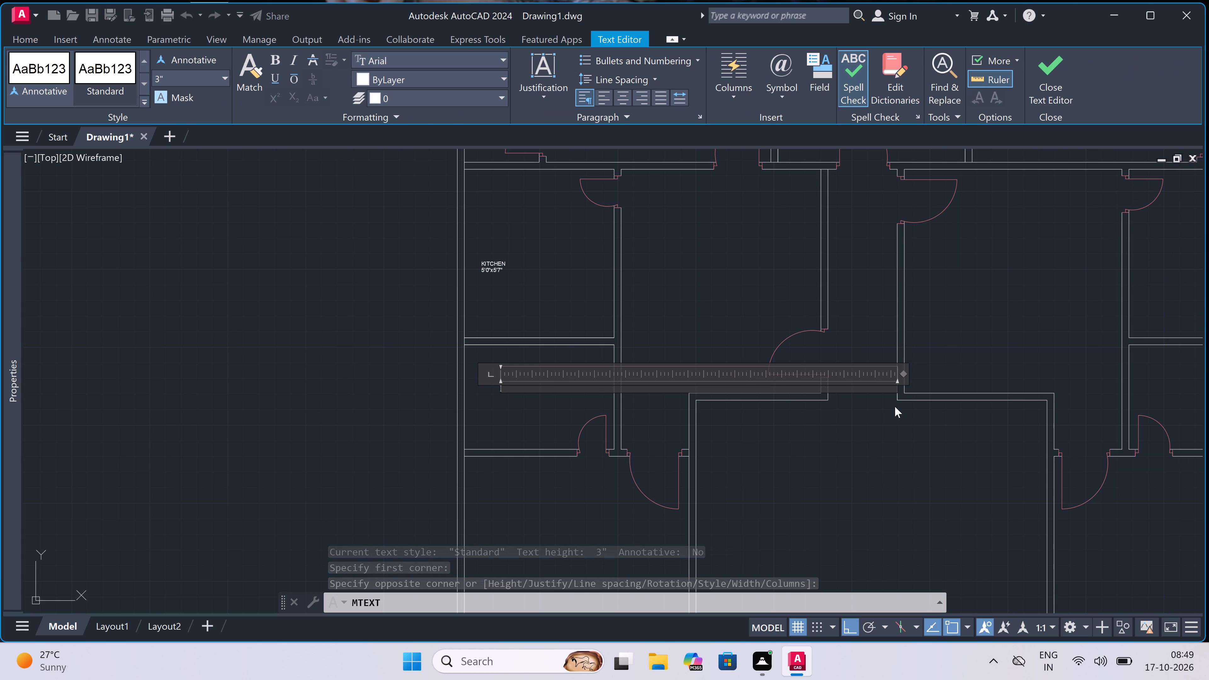
pyautogui.write('TOILET')
pyautogui.press('Return')
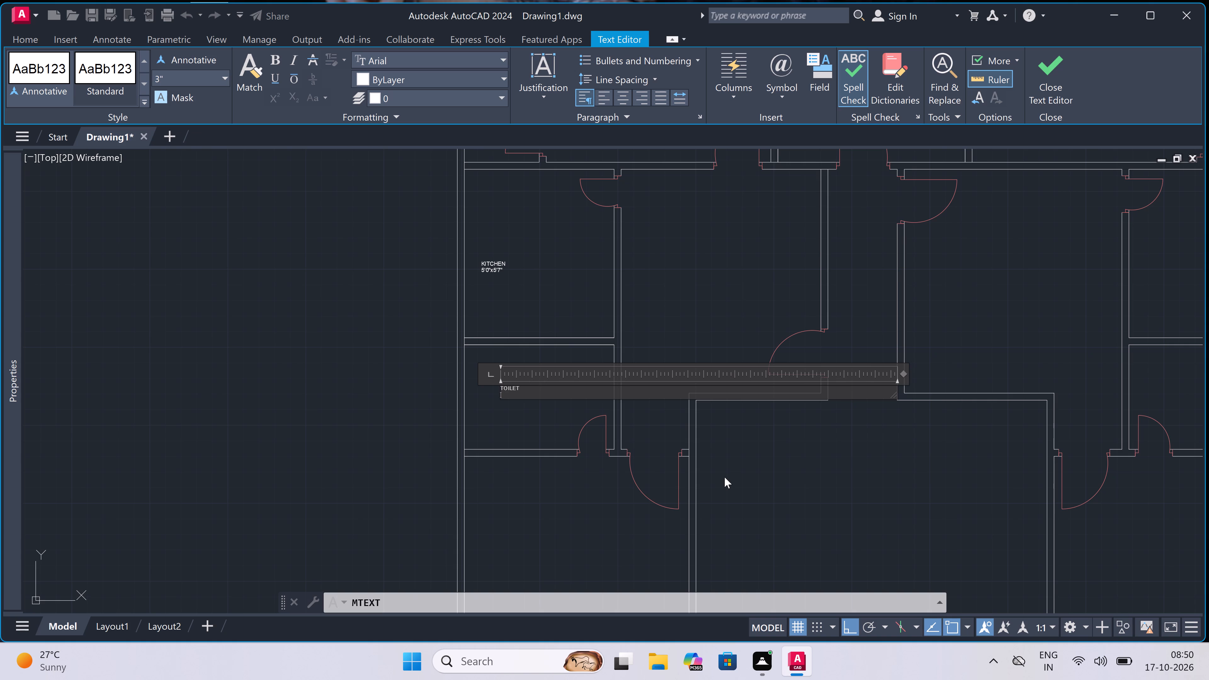
pyautogui.press('5')
pyautogui.press("'")
pyautogui.press('0')
pyautogui.hotkey('shift', '"')
pyautogui.press('x')
pyautogui.write("5'")
pyautogui.press('7')
pyautogui.hotkey('shift', '"')
pyautogui.click(654, 484)
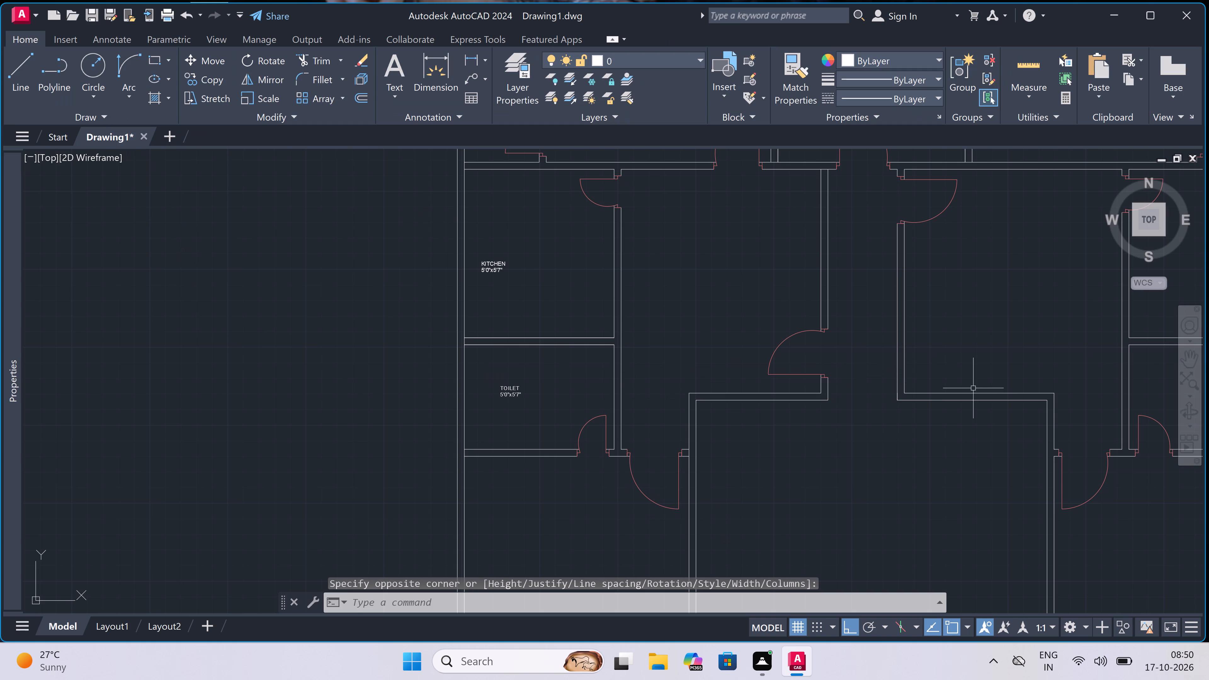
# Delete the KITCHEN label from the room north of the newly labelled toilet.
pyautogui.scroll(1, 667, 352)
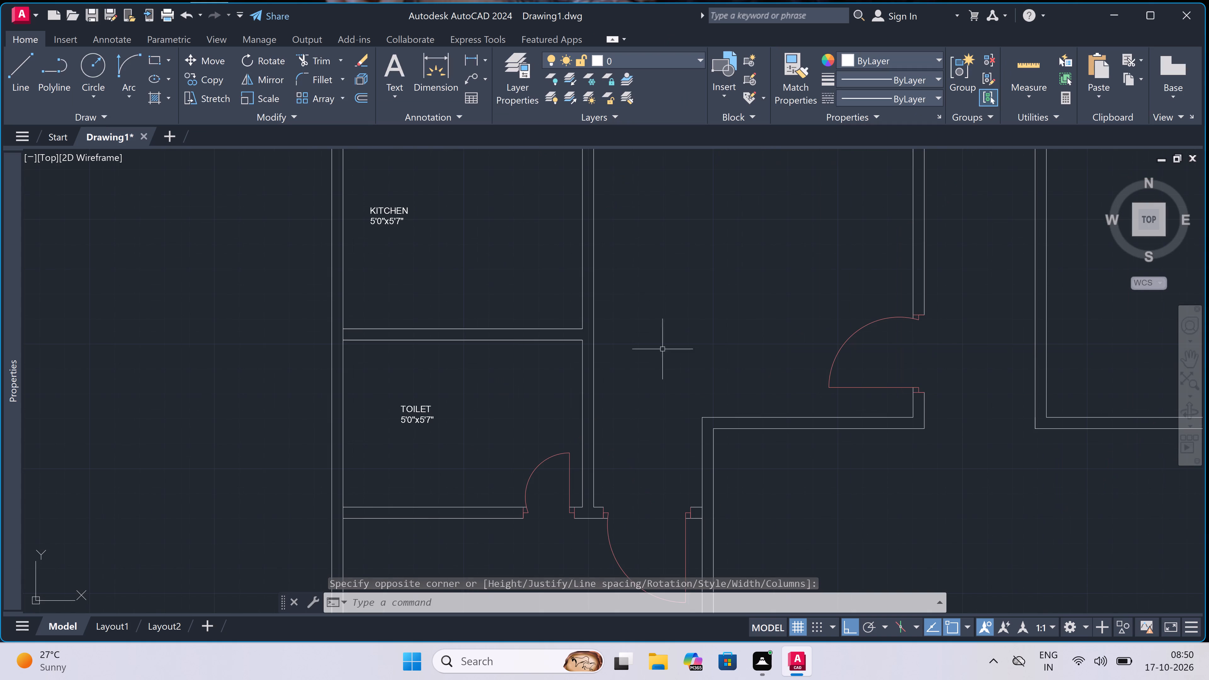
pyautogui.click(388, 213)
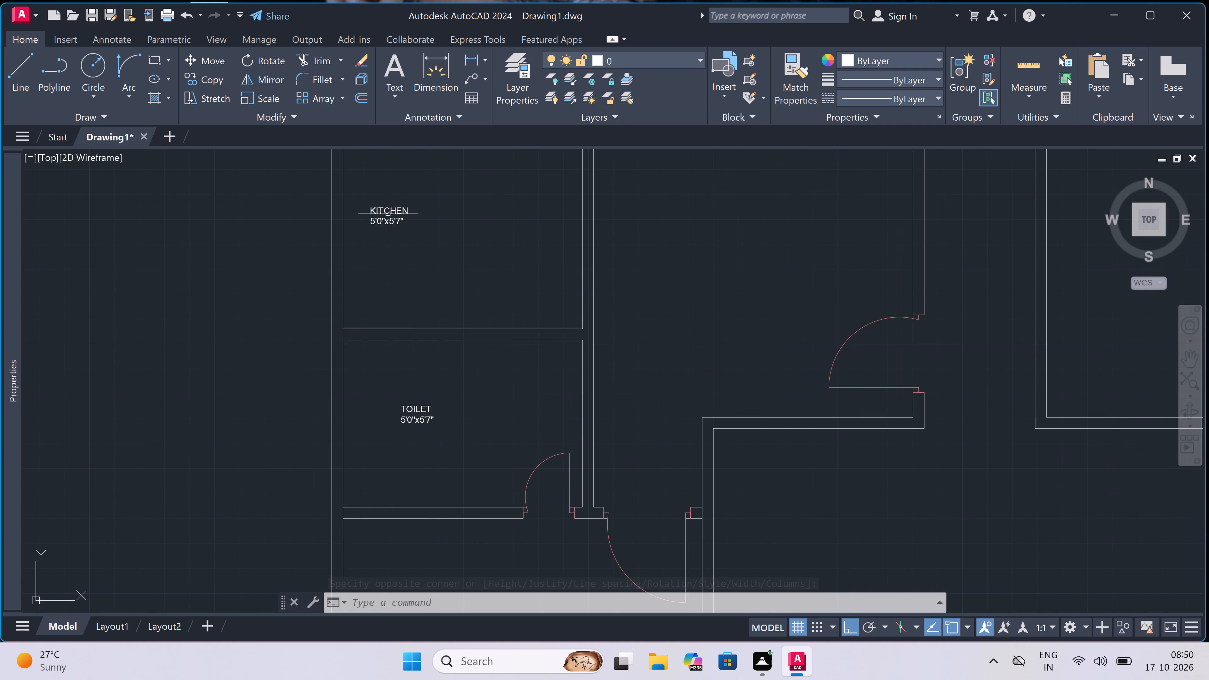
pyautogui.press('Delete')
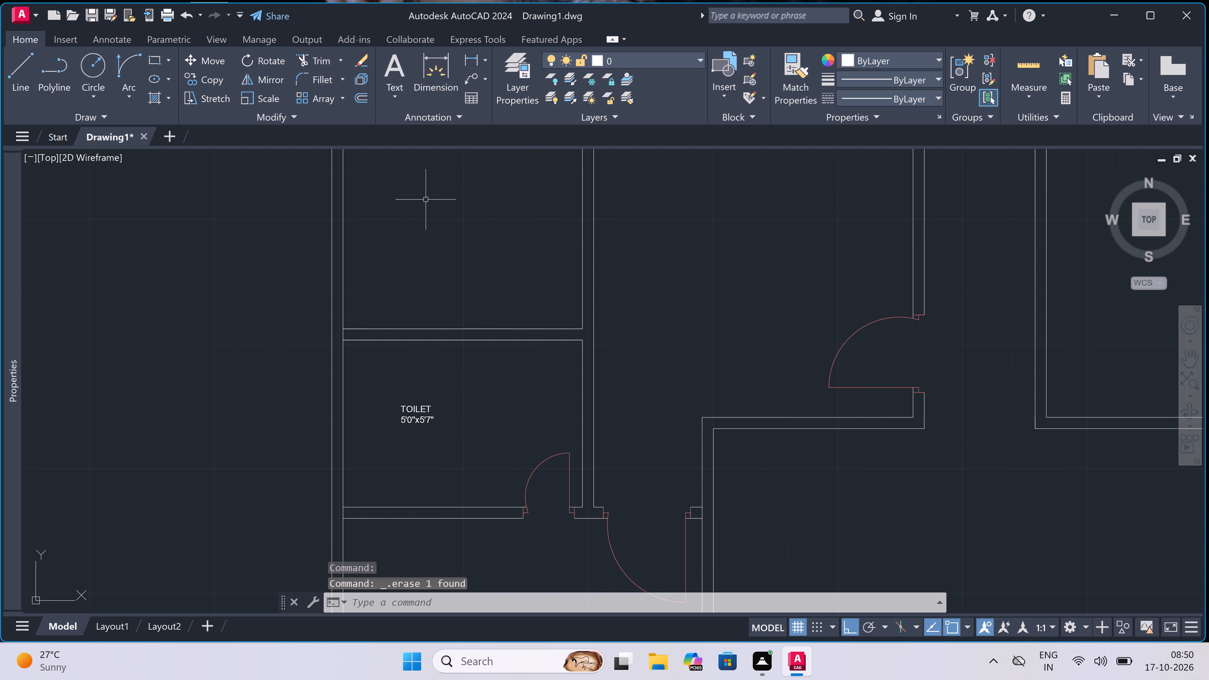
# Label the room directly north of the 5'0"x5'7" toilet with multiline text reading KITCHEN and 8'0"x9'10" on a second line.
pyautogui.click(408, 213)
pyautogui.press('m')
pyautogui.write('t')
pyautogui.press('space')
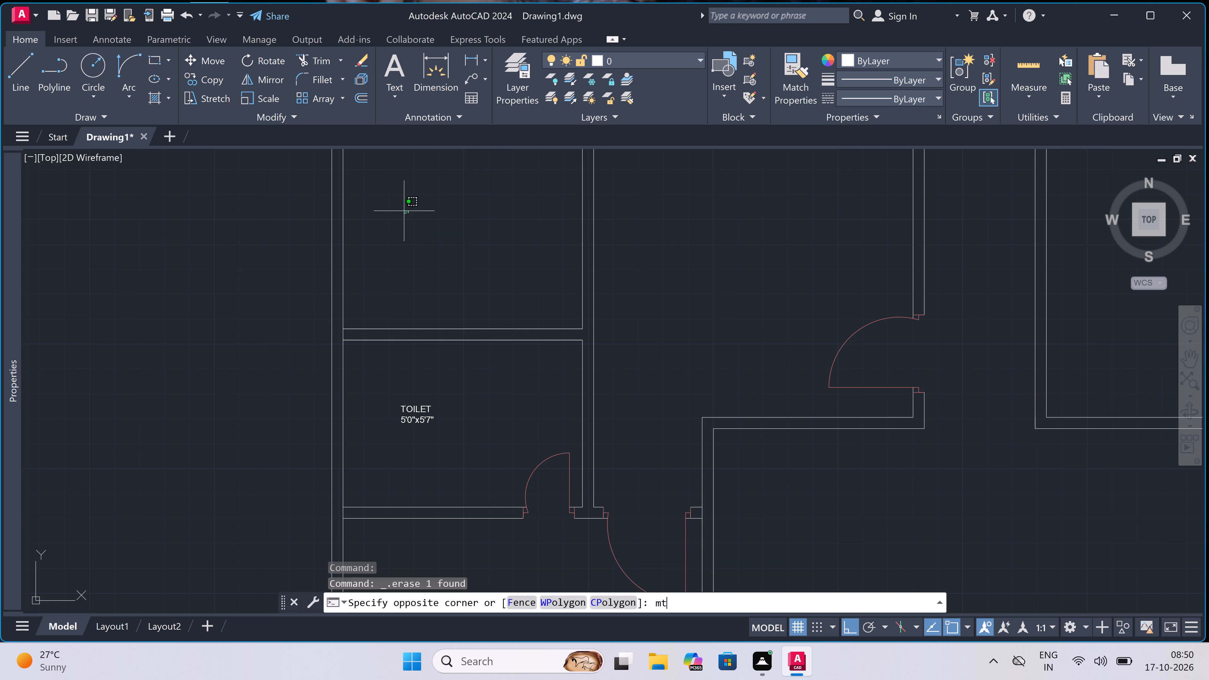
pyautogui.click(420, 217)
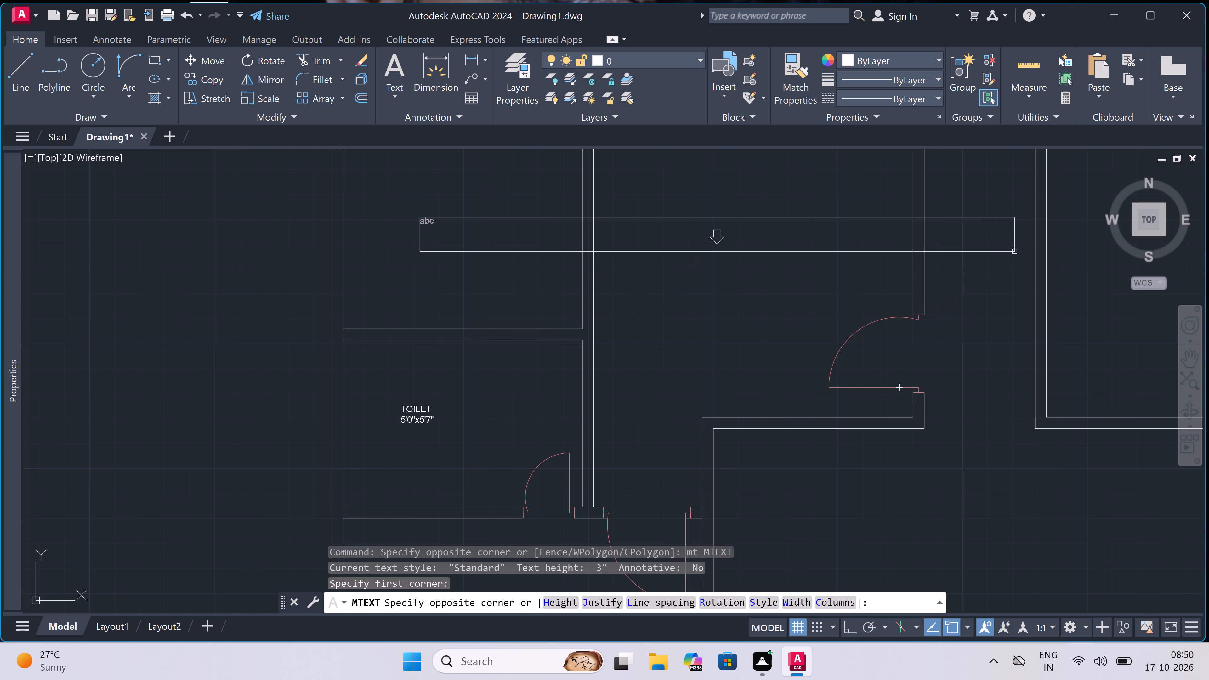
pyautogui.click(1045, 240)
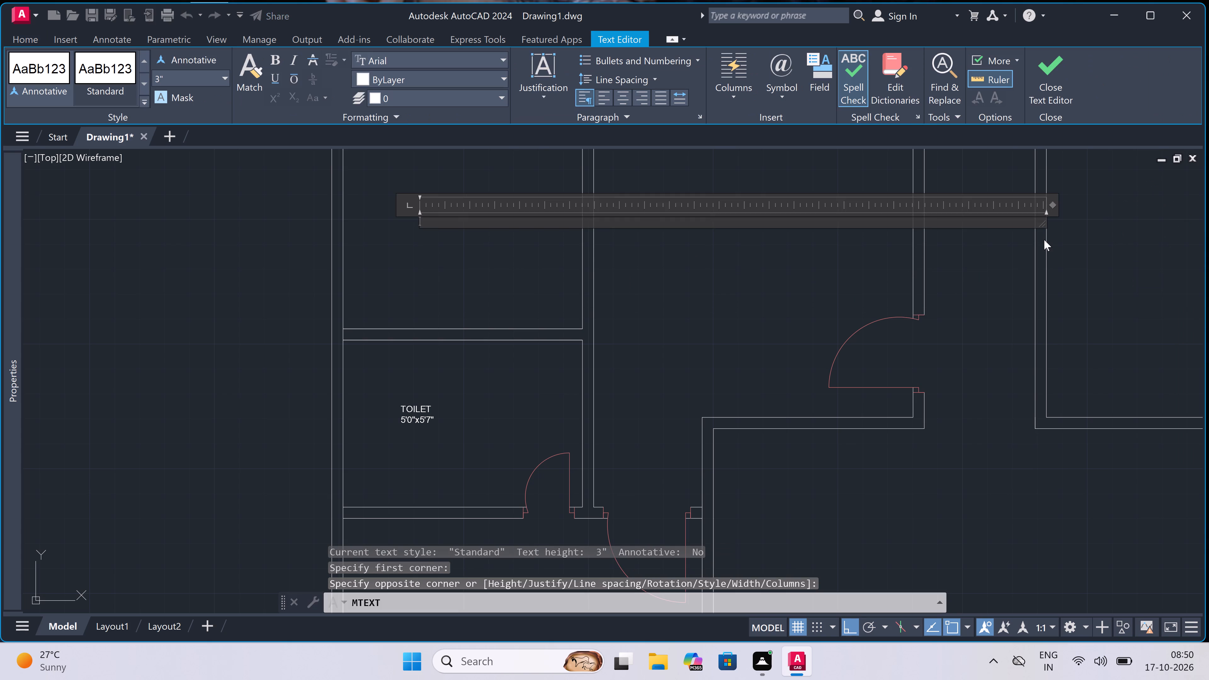
pyautogui.write('KITCHEN')
pyautogui.press('Return')
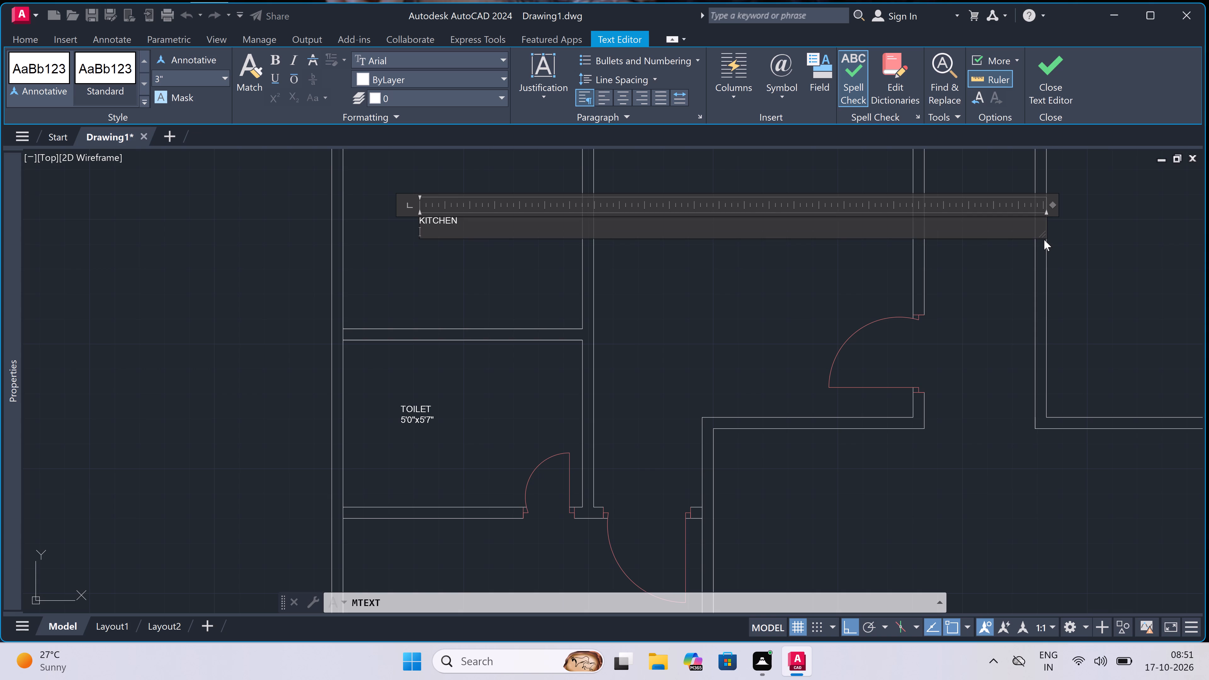
pyautogui.press('8')
pyautogui.press("'")
pyautogui.press('0')
pyautogui.hotkey('shift', '"')
pyautogui.press('x')
pyautogui.write("9'")
pyautogui.write('10')
pyautogui.press("'")
pyautogui.press('BackSpace')
pyautogui.hotkey('shift', '"')
pyautogui.click(459, 258)
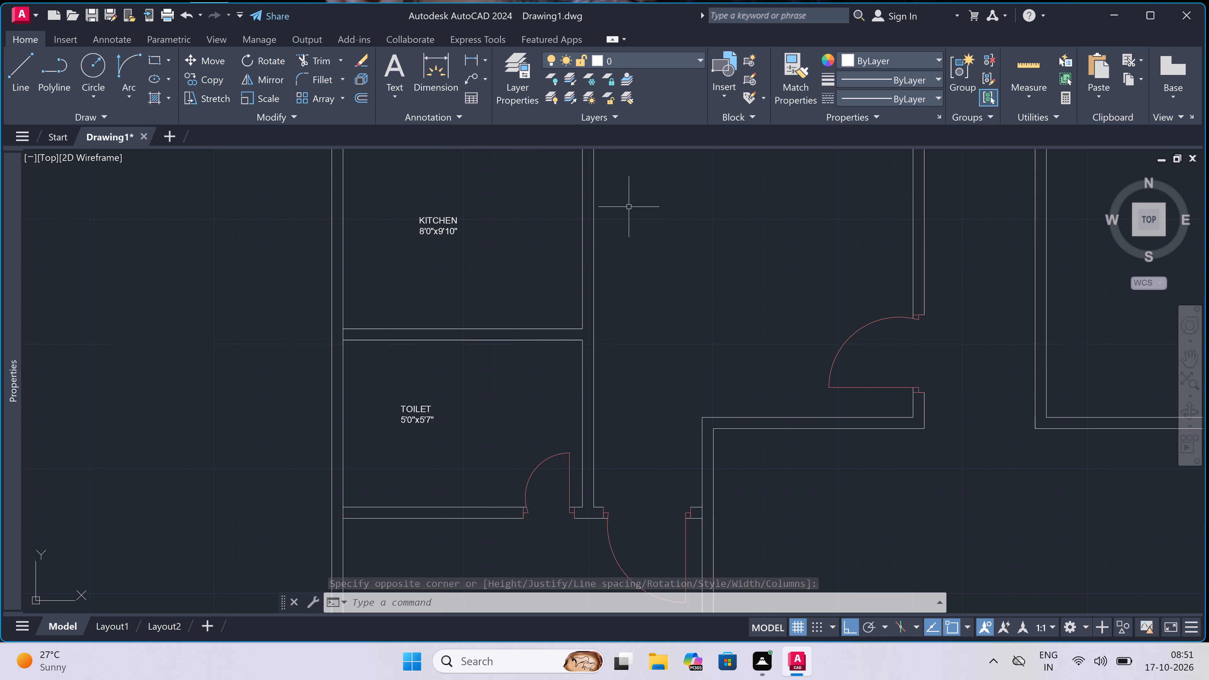
# Label the room east of the kitchen with multiline text reading DINING and 11'6"x12'3" on a second line.
pyautogui.scroll(-2, 629, 207)
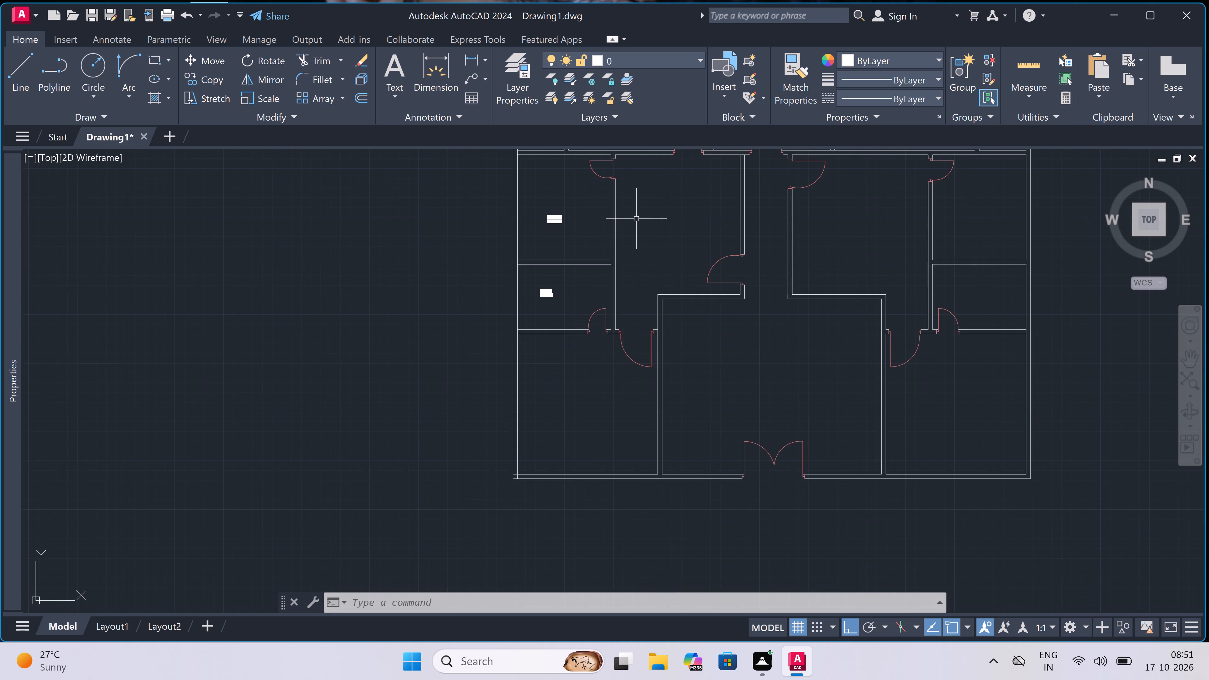
pyautogui.scroll(1, 661, 200)
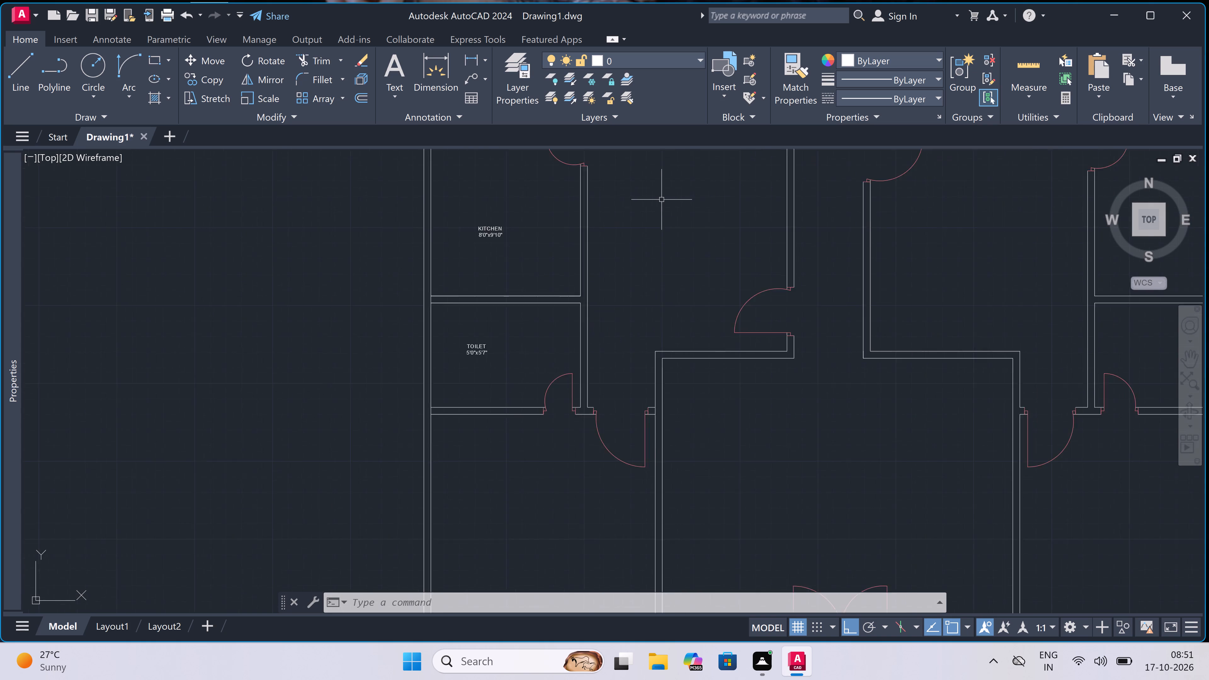
pyautogui.scroll(1, 661, 200)
pyautogui.scroll(-3, 661, 199)
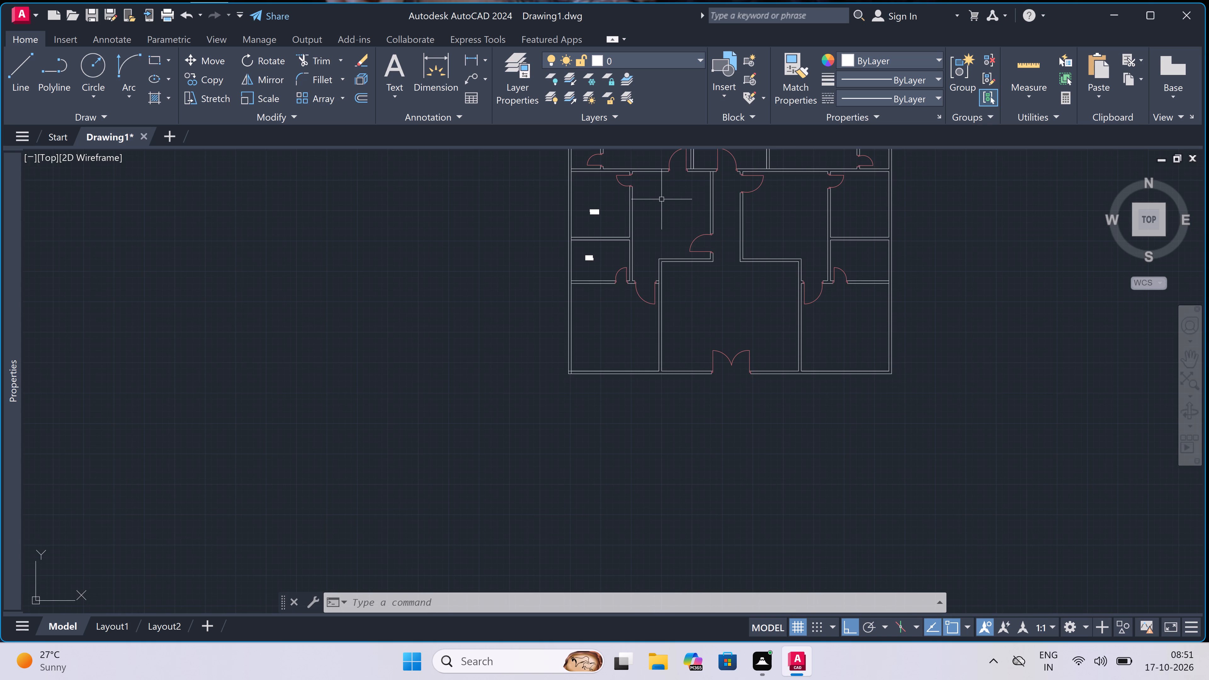
pyautogui.scroll(2, 661, 199)
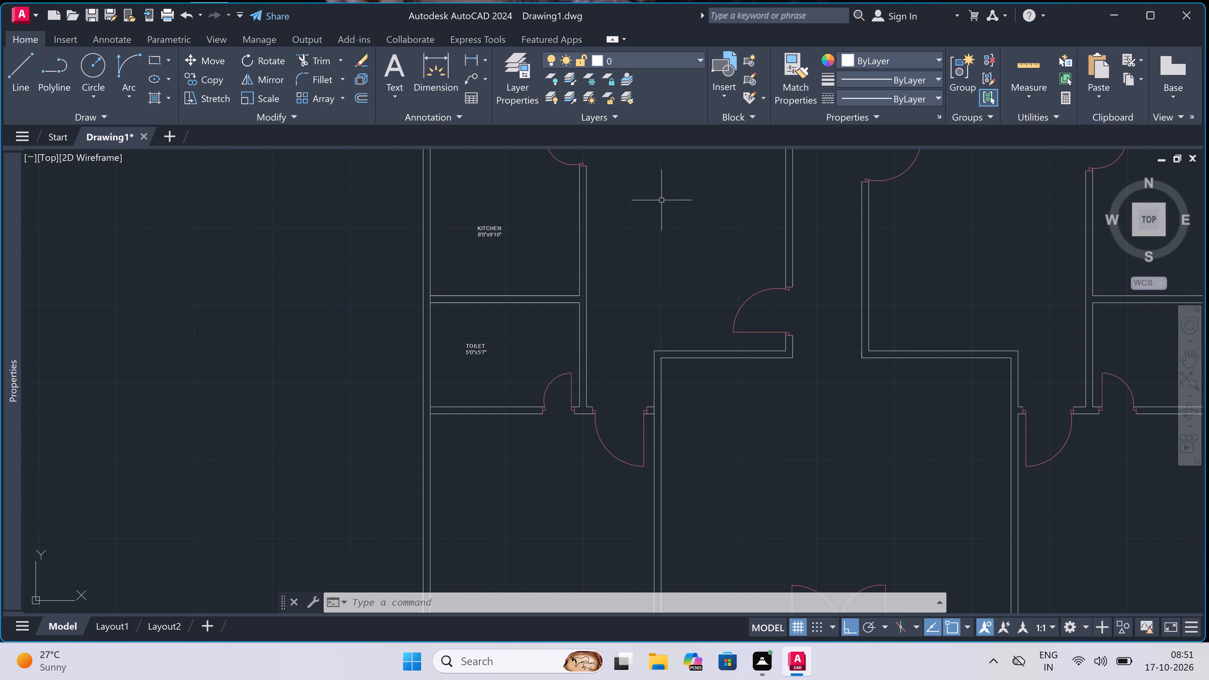
pyautogui.click(665, 218)
pyautogui.write('mt')
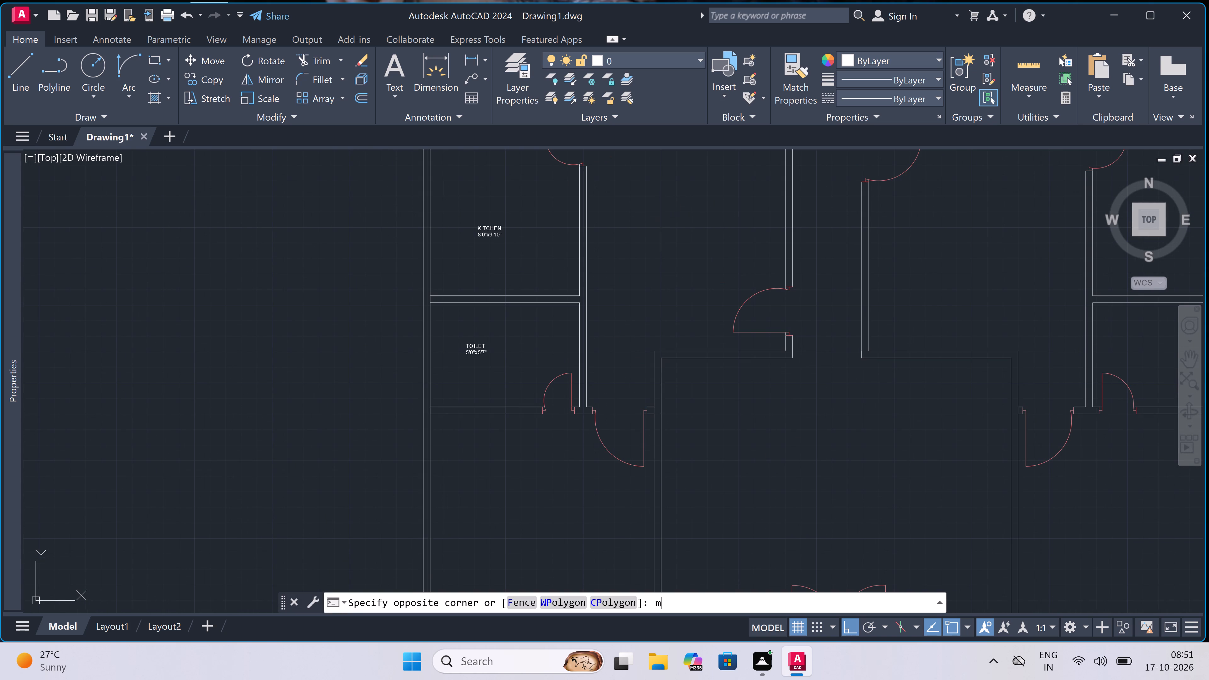
pyautogui.press('space')
pyautogui.click(665, 218)
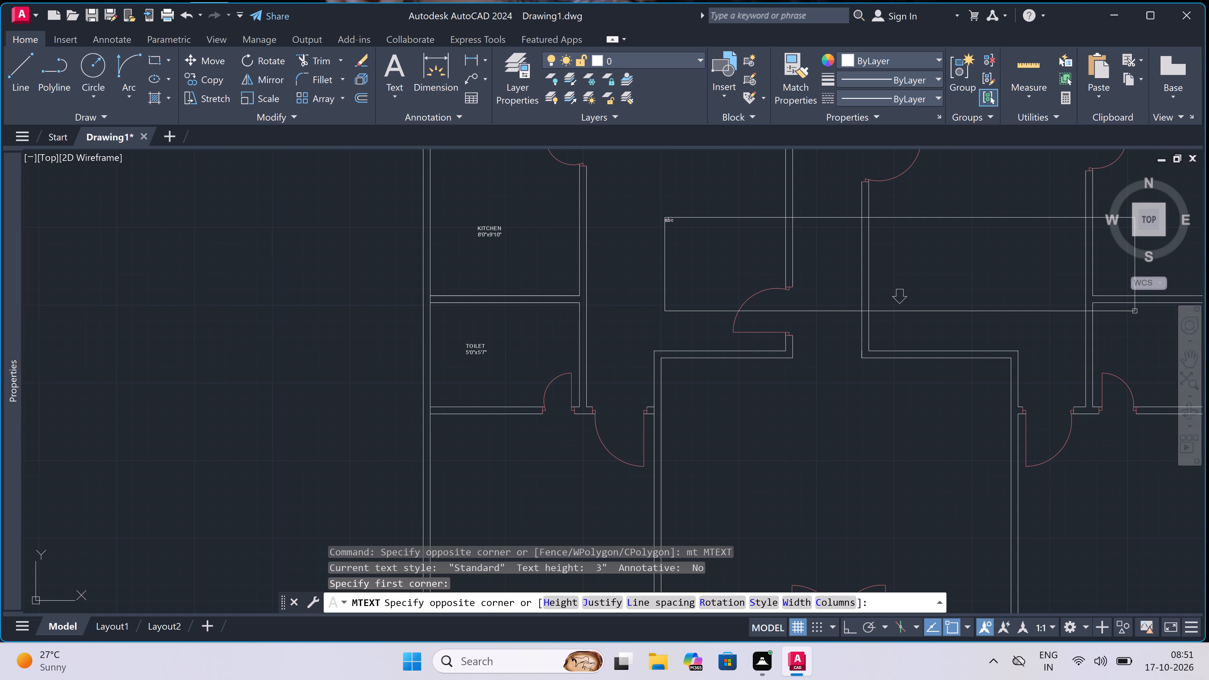
pyautogui.doubleClick(1054, 254)
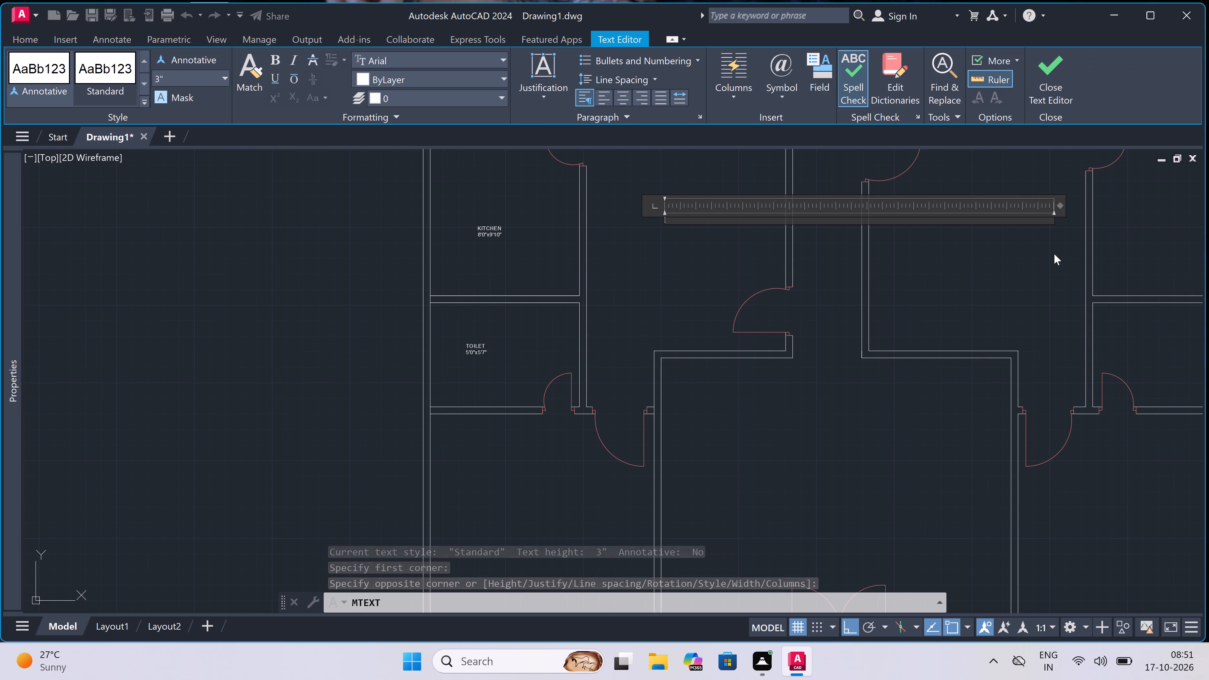
pyautogui.write('DINING')
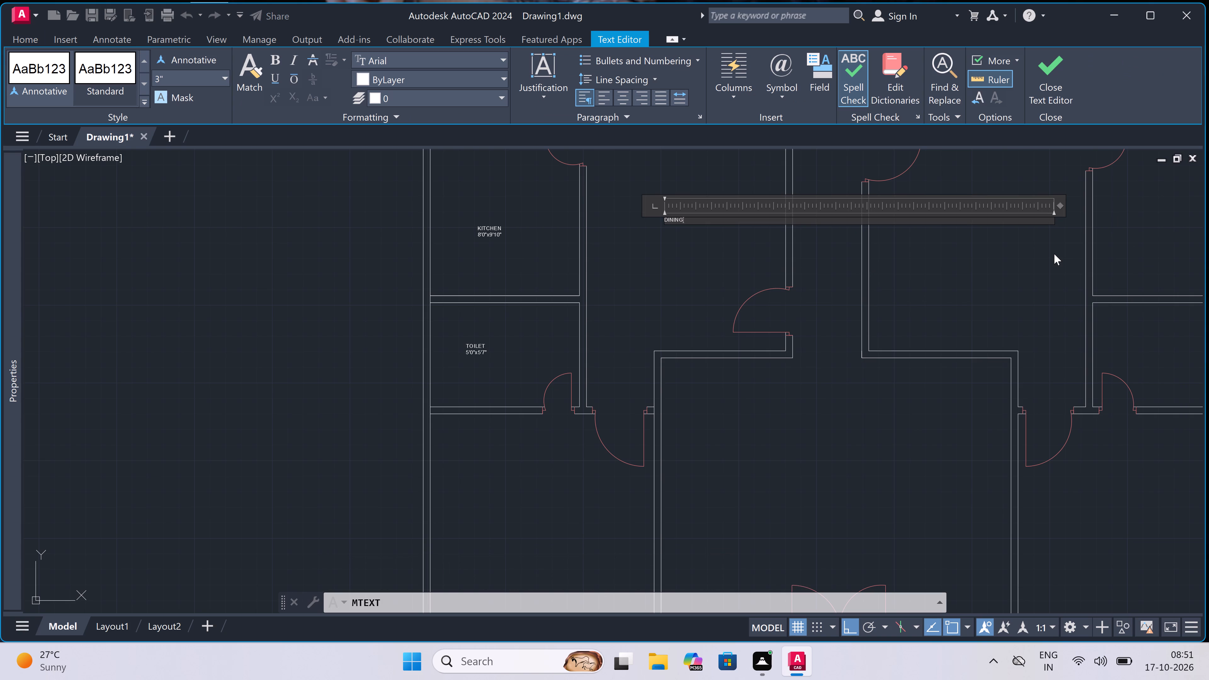
pyautogui.press('Return')
pyautogui.write('11')
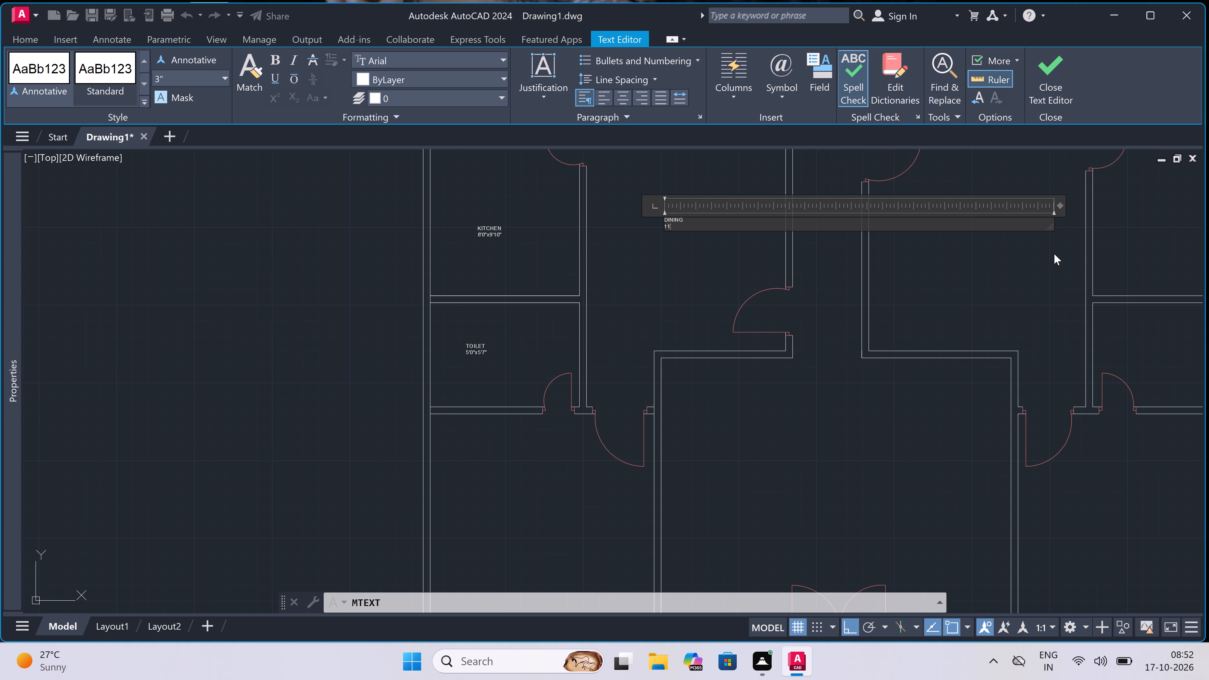
pyautogui.press("'")
pyautogui.press('6')
pyautogui.hotkey('shift', '"')
pyautogui.press('x')
pyautogui.write('12')
pyautogui.press("'")
pyautogui.press('3')
pyautogui.hotkey('shift', '"')
pyautogui.scroll(-1, 1054, 253)
pyautogui.scroll(2, 1010, 314)
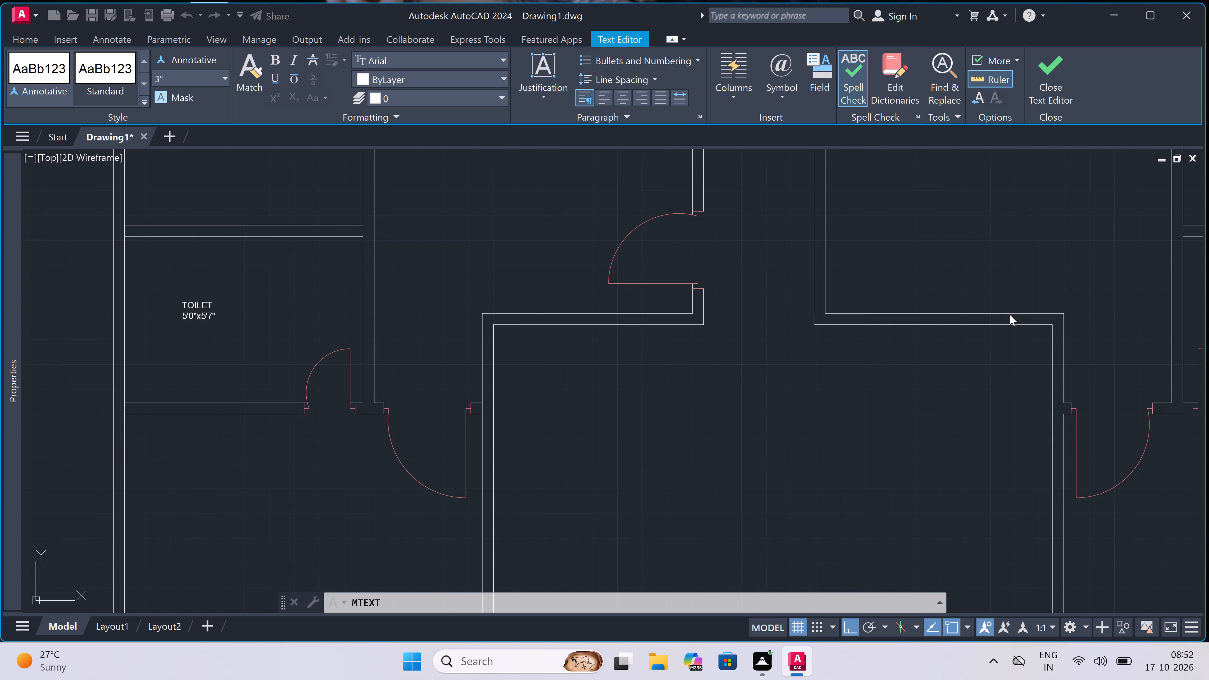
pyautogui.scroll(-2, 627, 207)
pyautogui.scroll(1, 633, 187)
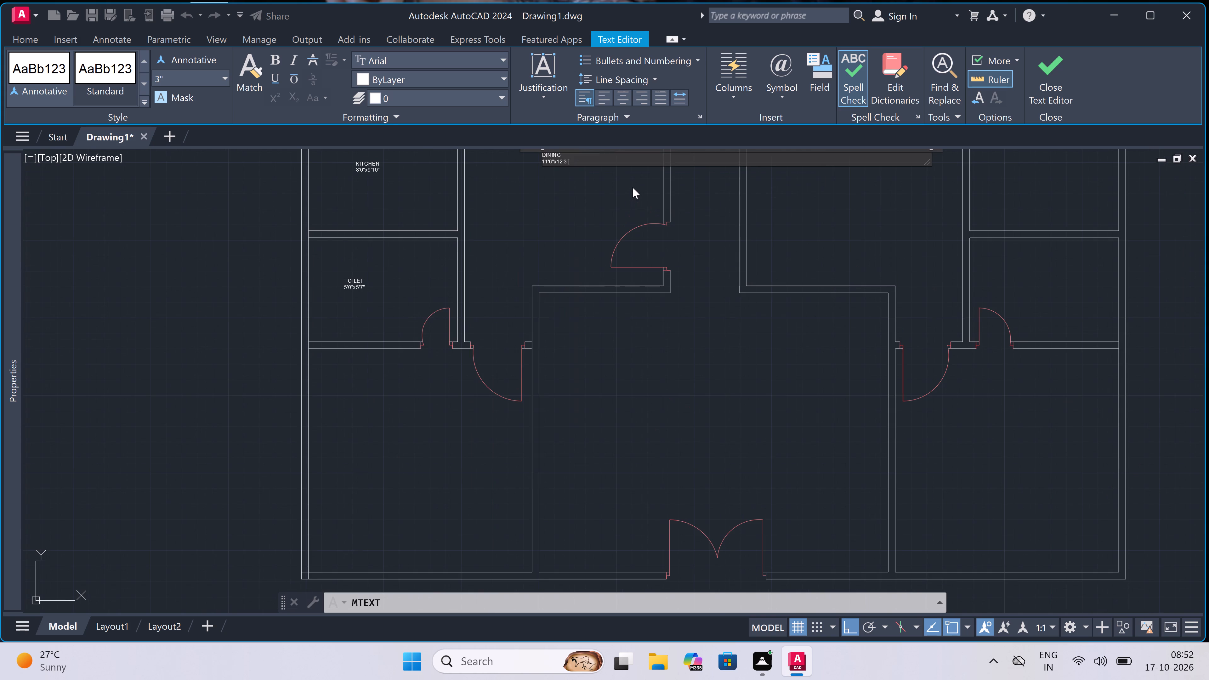
pyautogui.click(633, 188)
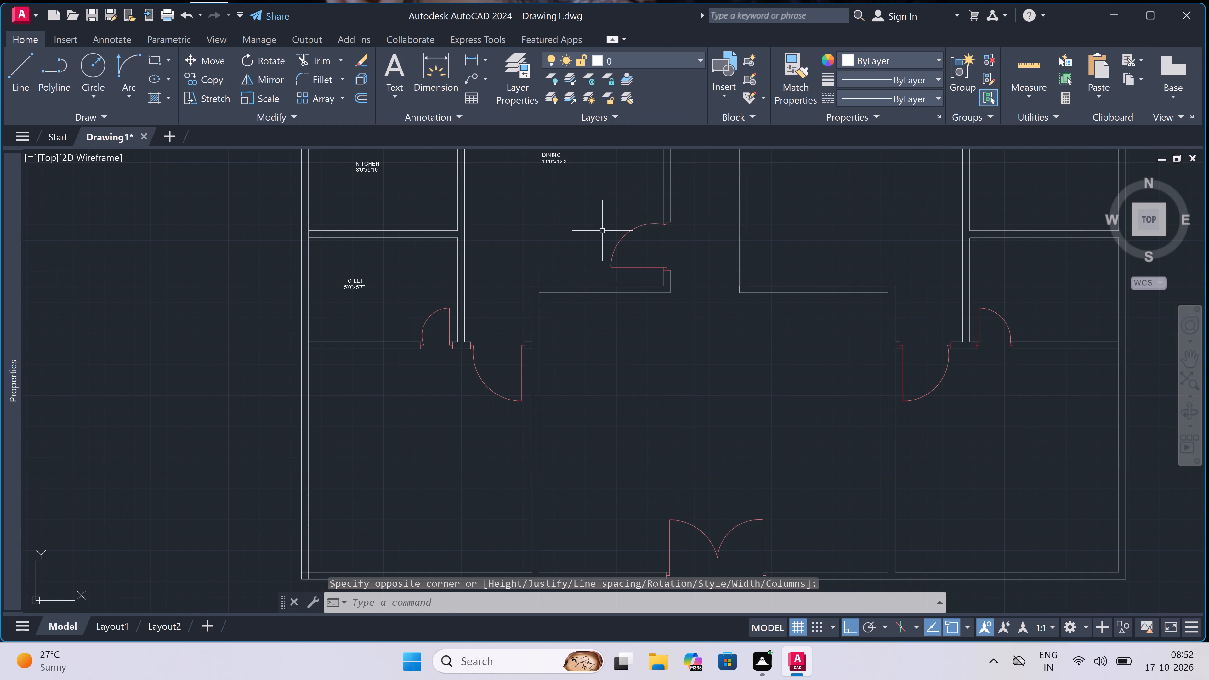
# Label the southwest corner room with multiline text reading M. BED ROOM and 12'0"x12'0" on a second line.
pyautogui.scroll(-1, 601, 232)
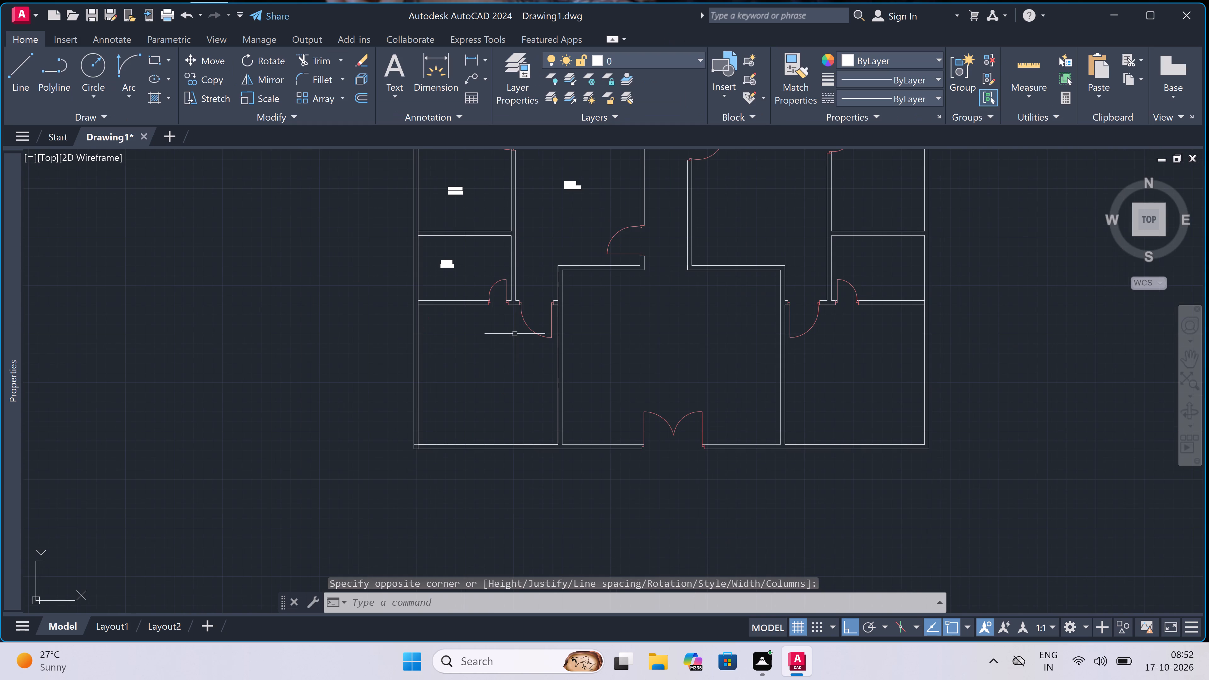
pyautogui.scroll(2, 458, 425)
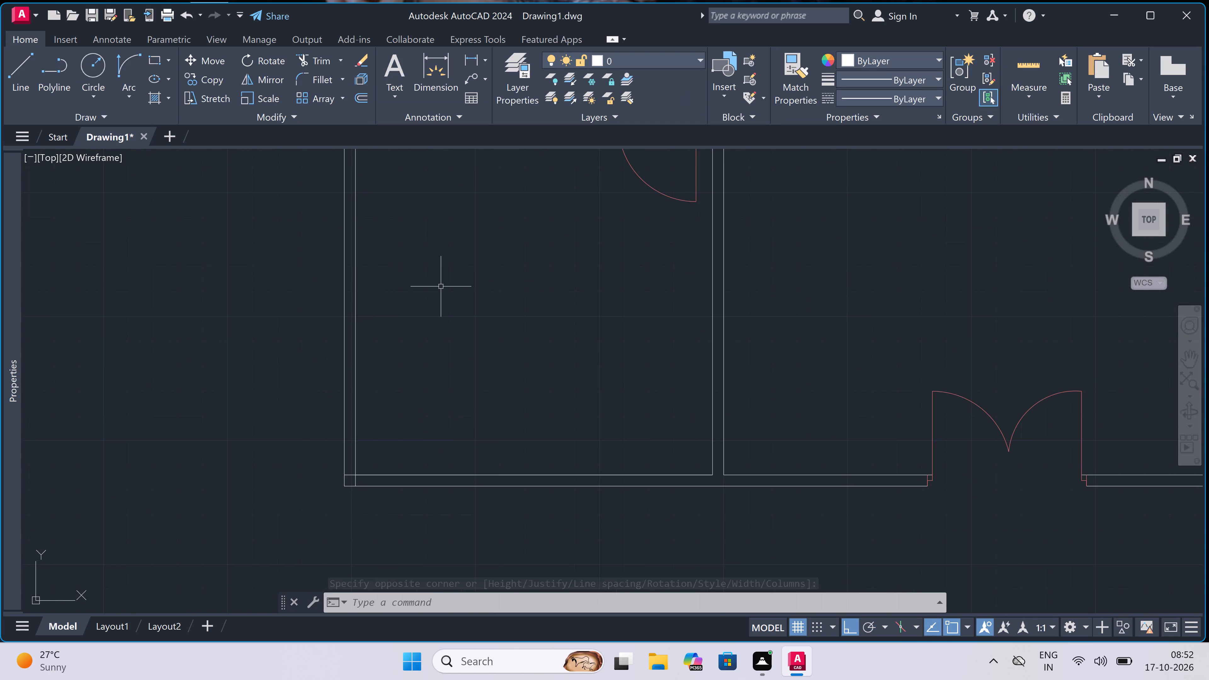
pyautogui.click(442, 285)
pyautogui.write('mtt')
pyautogui.press('space')
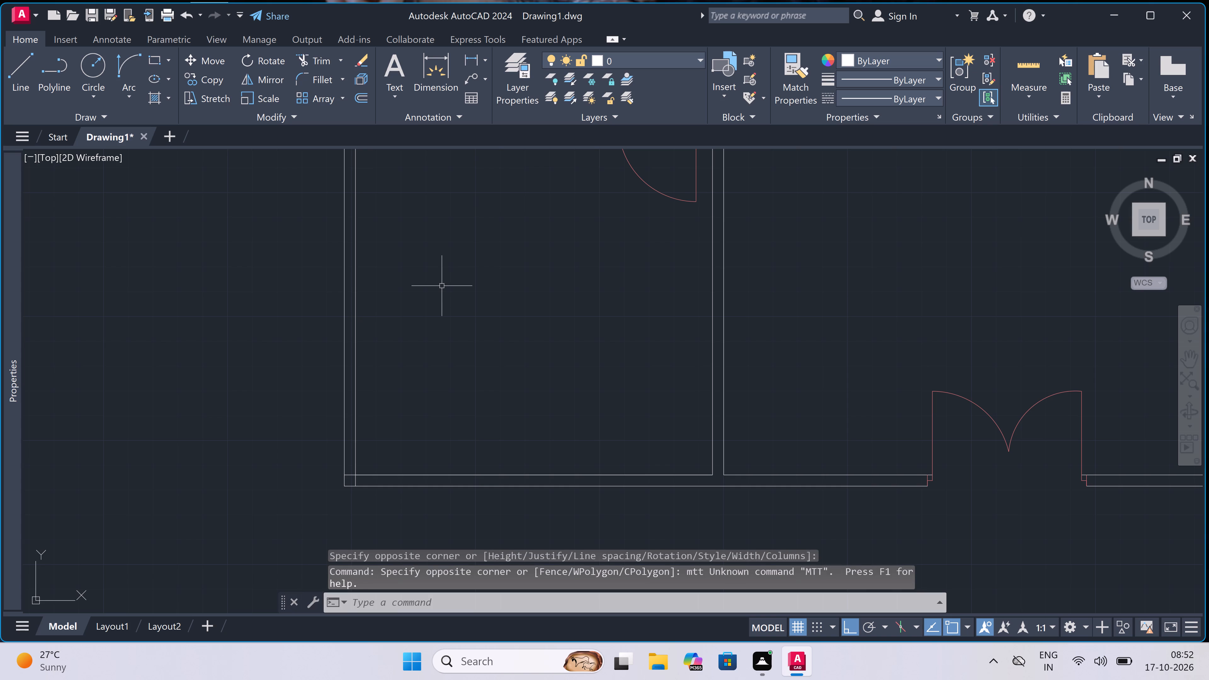
pyautogui.write('mt')
pyautogui.press('space')
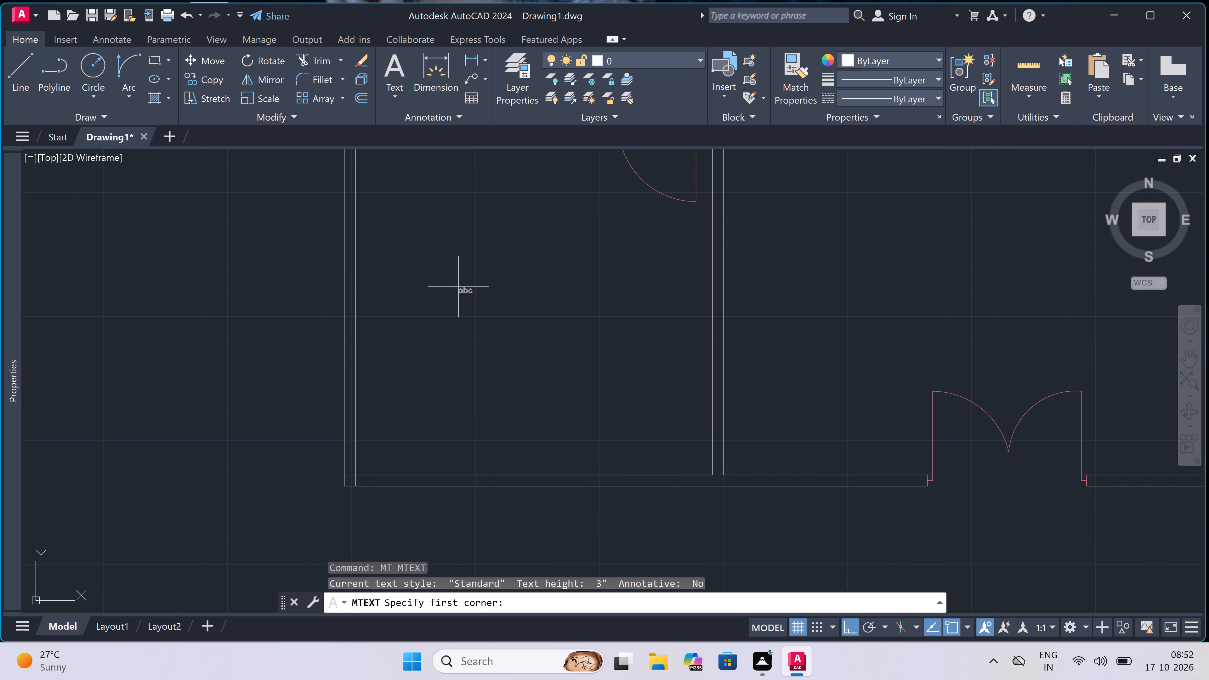
pyautogui.click(461, 248)
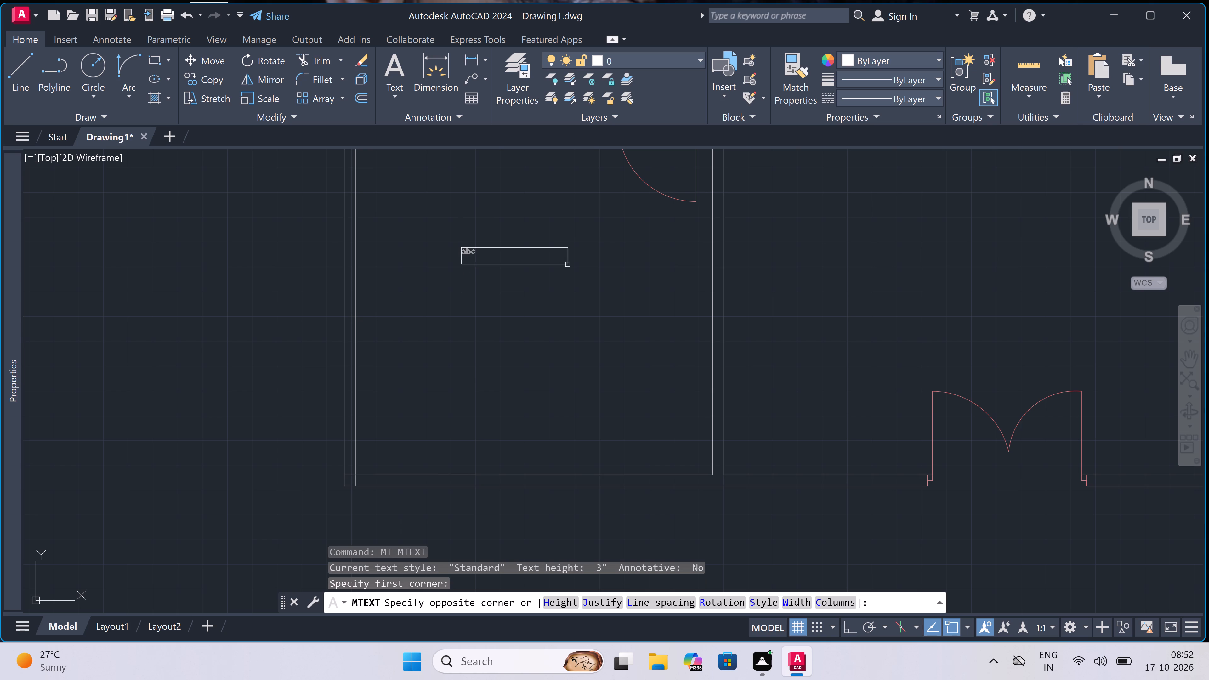
pyautogui.click(1019, 269)
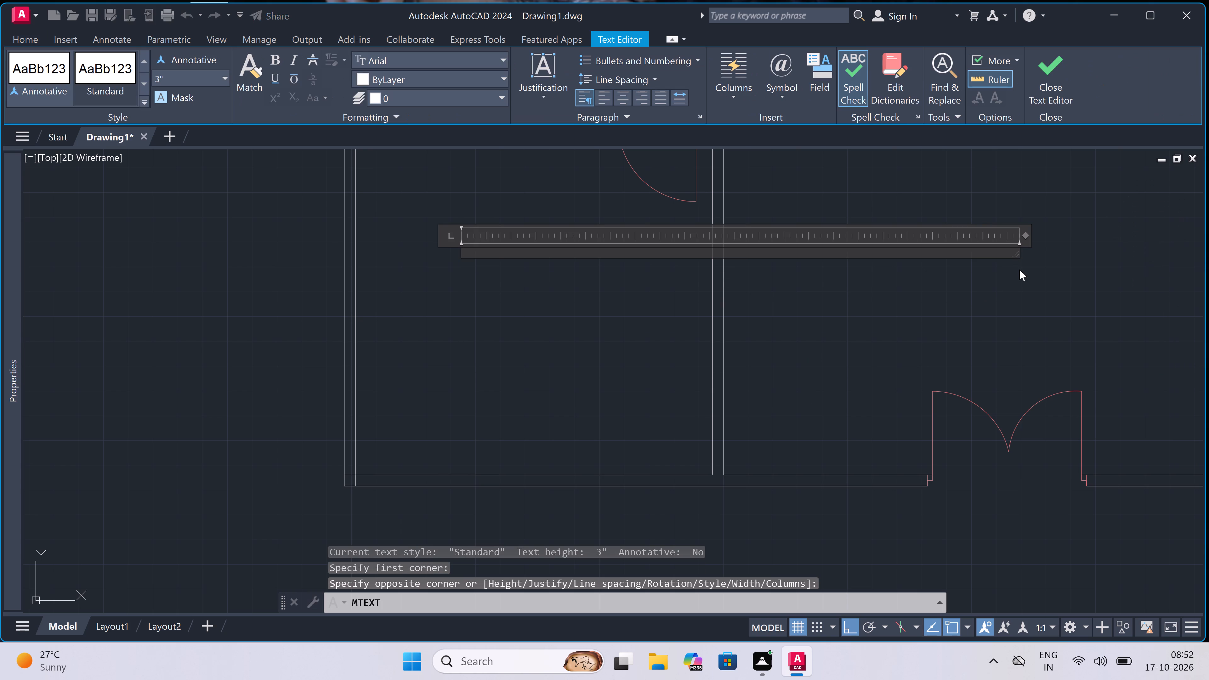
pyautogui.press('m')
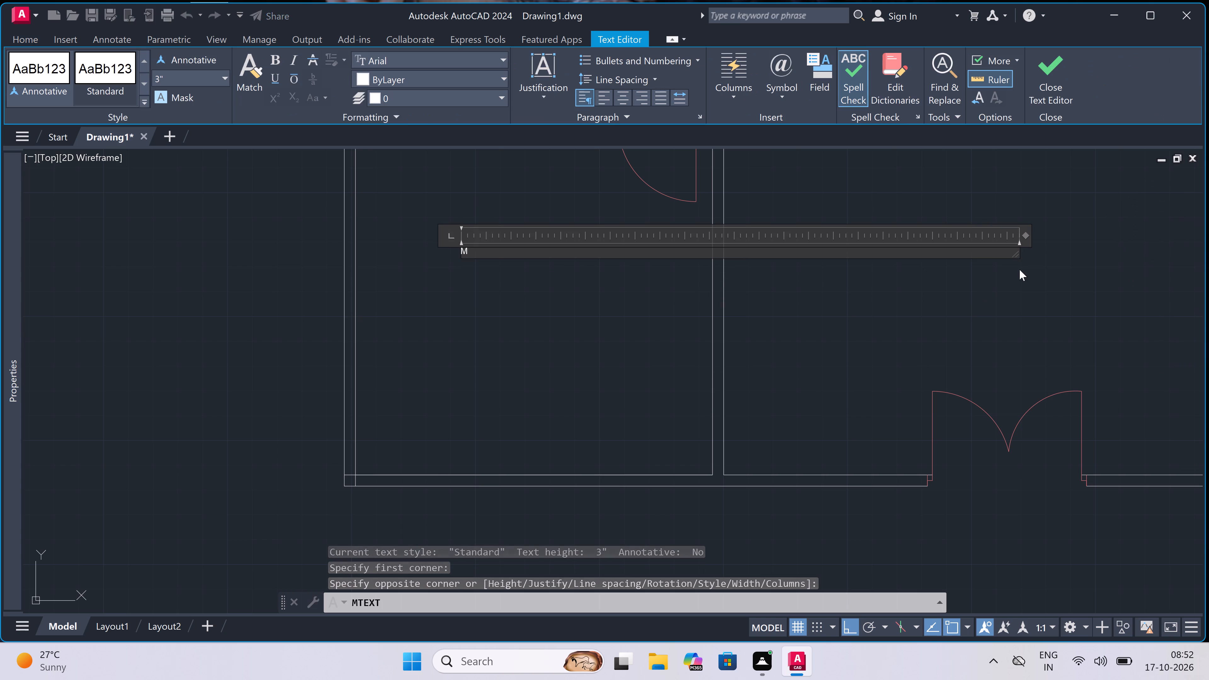
pyautogui.write('.')
pyautogui.press('space')
pyautogui.write('BED ROOM')
pyautogui.press('Return')
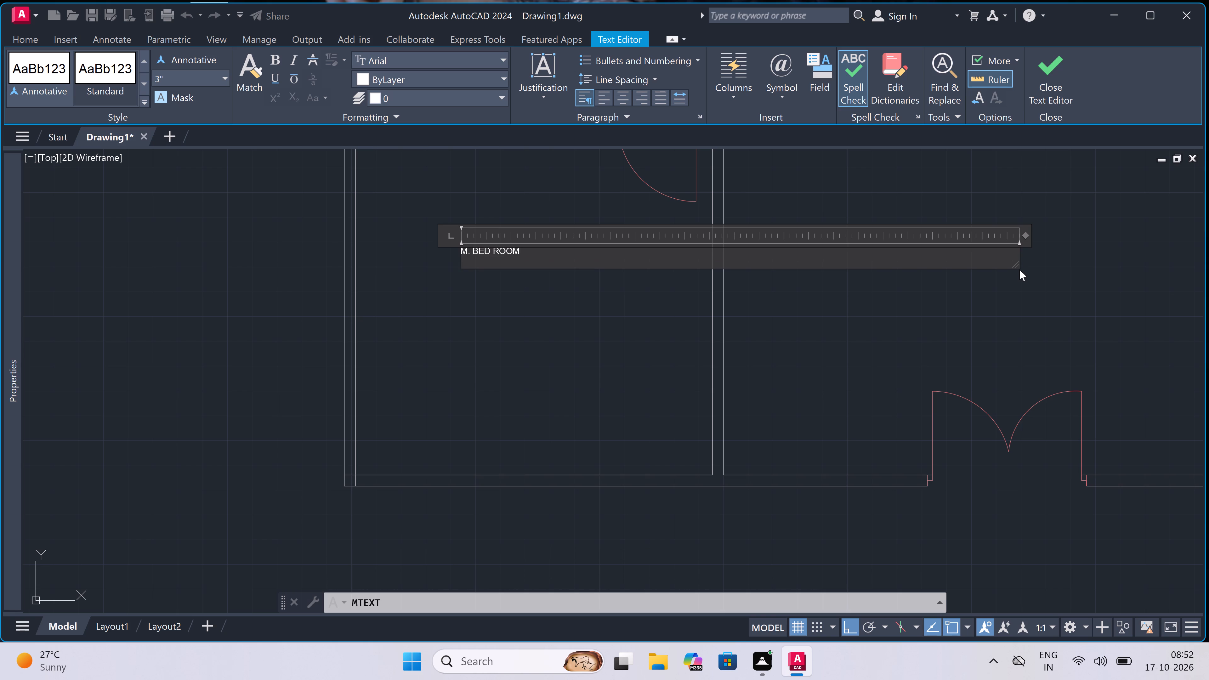
pyautogui.write('12')
pyautogui.press("'")
pyautogui.press('0')
pyautogui.write('"x')
pyautogui.write('12')
pyautogui.press("'")
pyautogui.press('0')
pyautogui.hotkey('shift', '"')
pyautogui.click(528, 374)
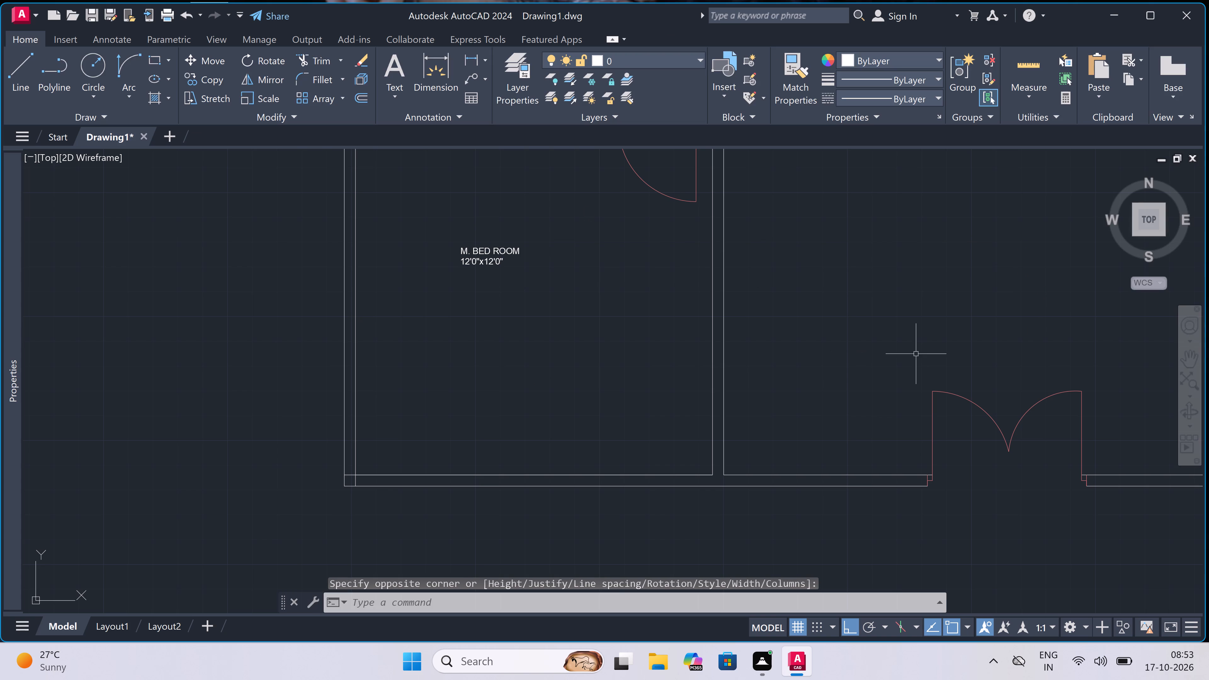
# Look over the whole floor plan to find the rooms that still need labels.
pyautogui.scroll(-4, 1090, 365)
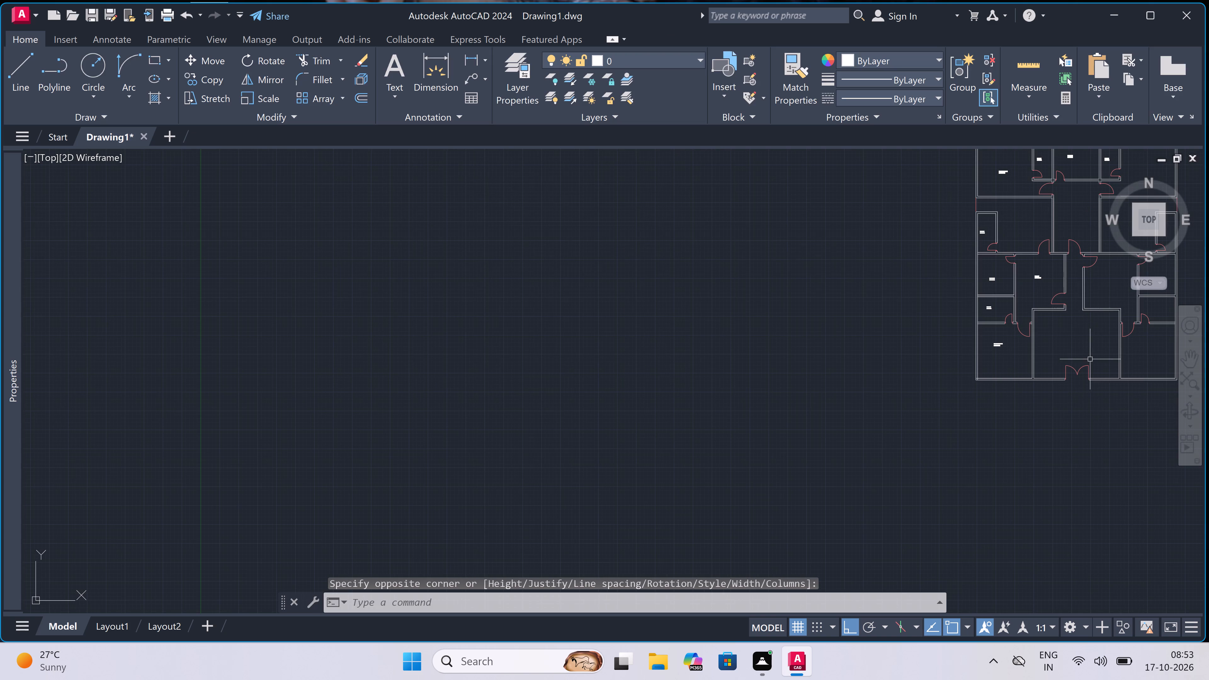
pyautogui.scroll(3, 1115, 288)
pyautogui.scroll(-7, 1115, 288)
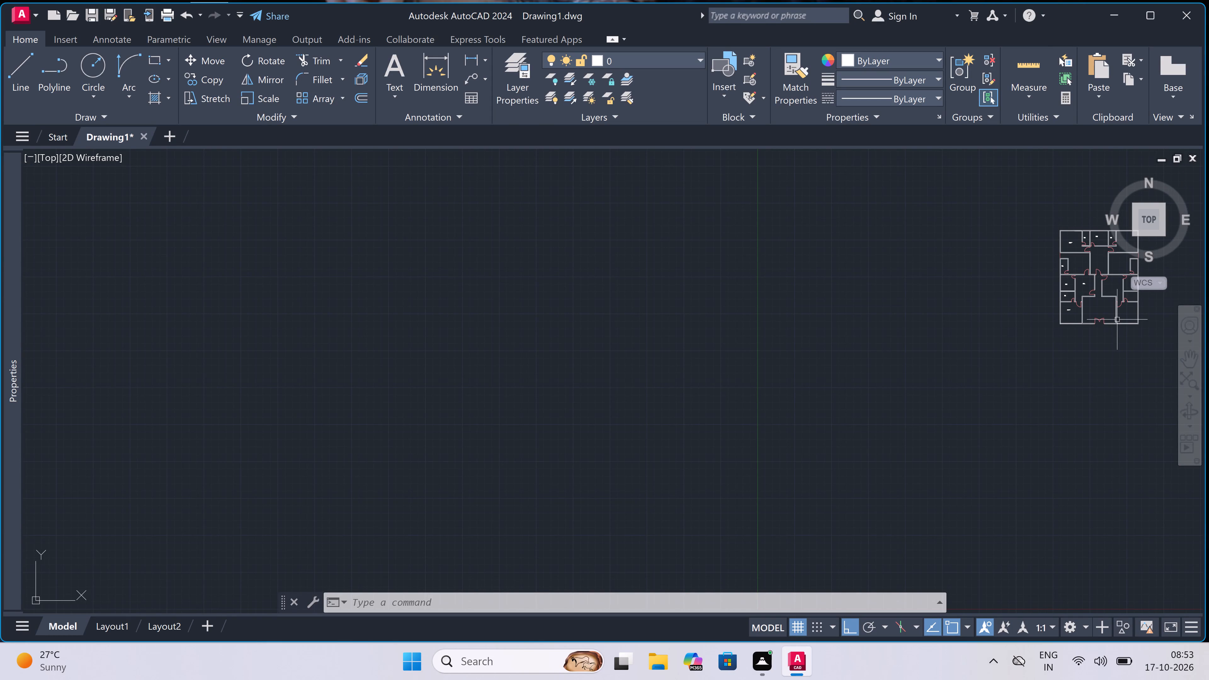
pyautogui.scroll(-2, 1117, 320)
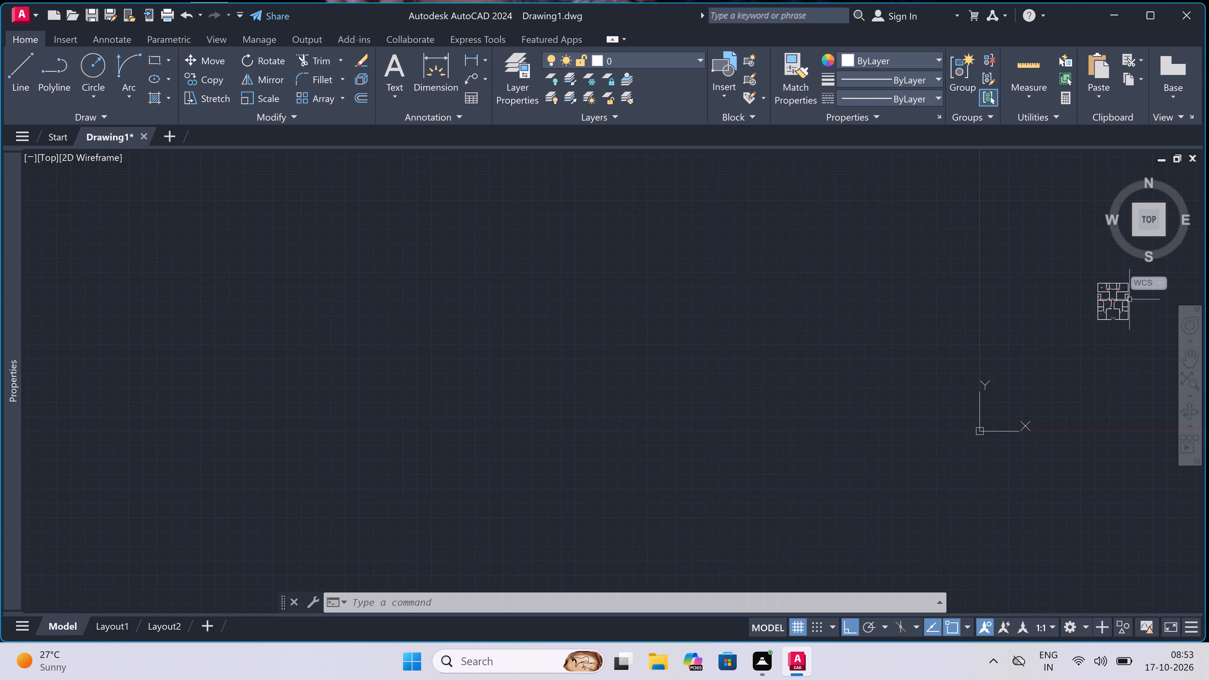
pyautogui.scroll(7, 1129, 298)
pyautogui.scroll(-1, 427, 198)
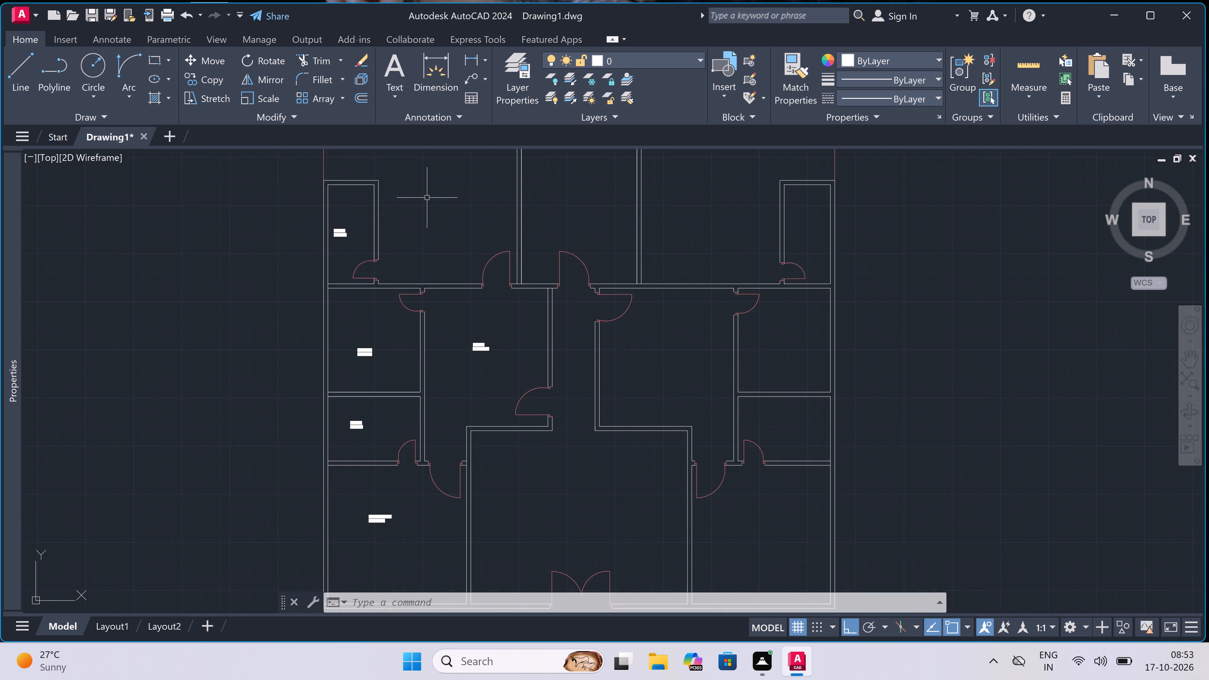
pyautogui.scroll(-3, 427, 198)
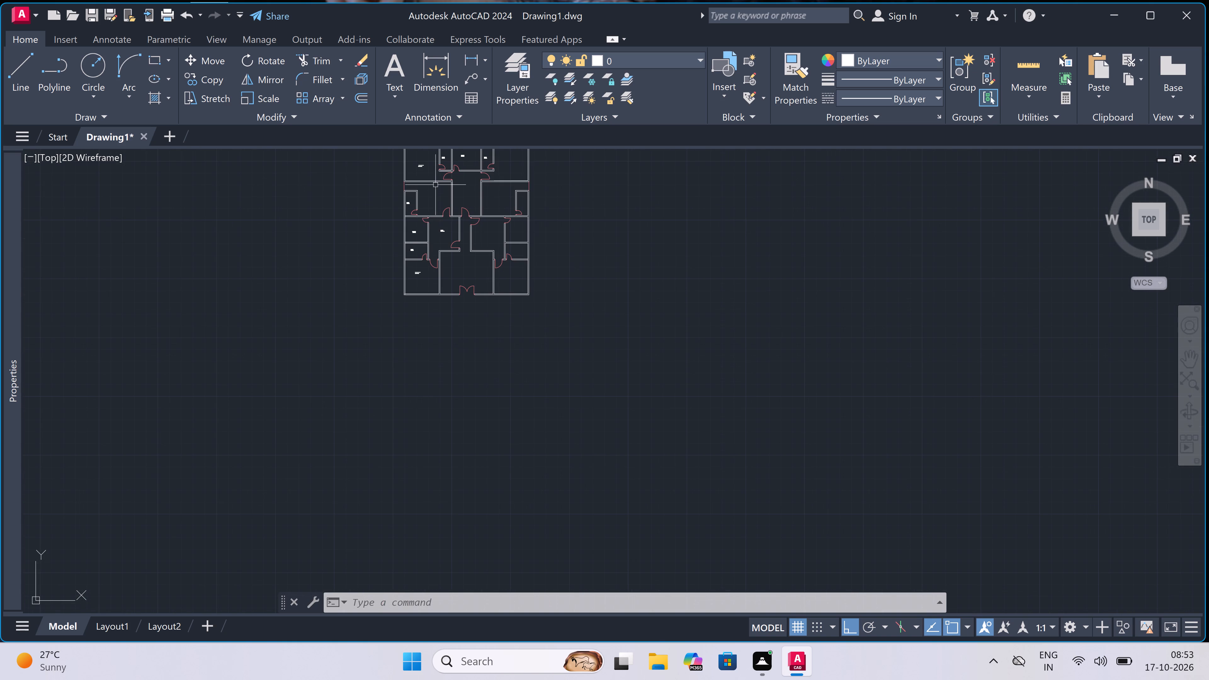
pyautogui.scroll(4, 474, 147)
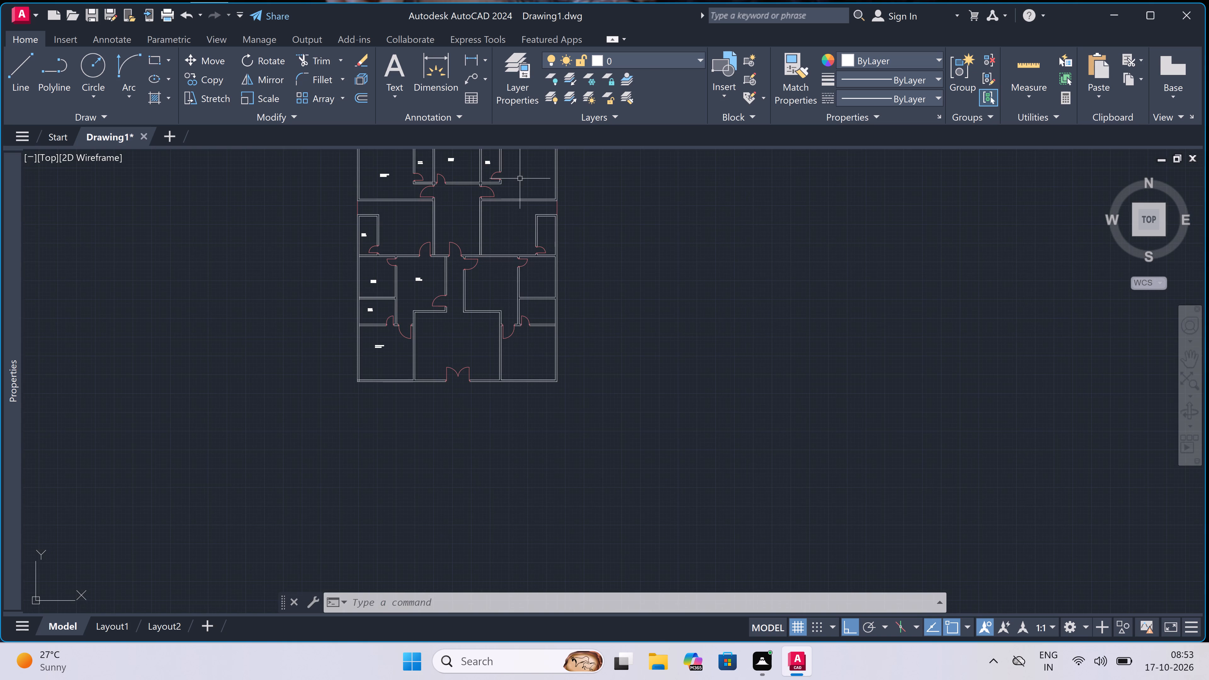
pyautogui.scroll(5, 521, 178)
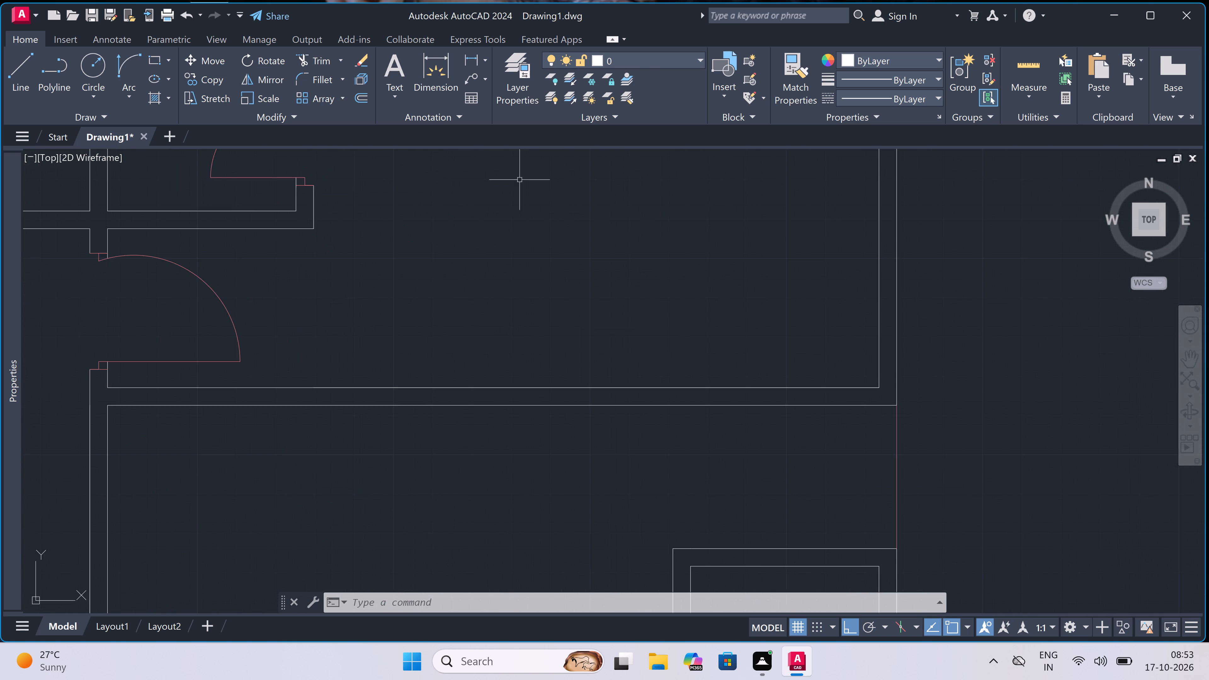
pyautogui.scroll(-6, 519, 180)
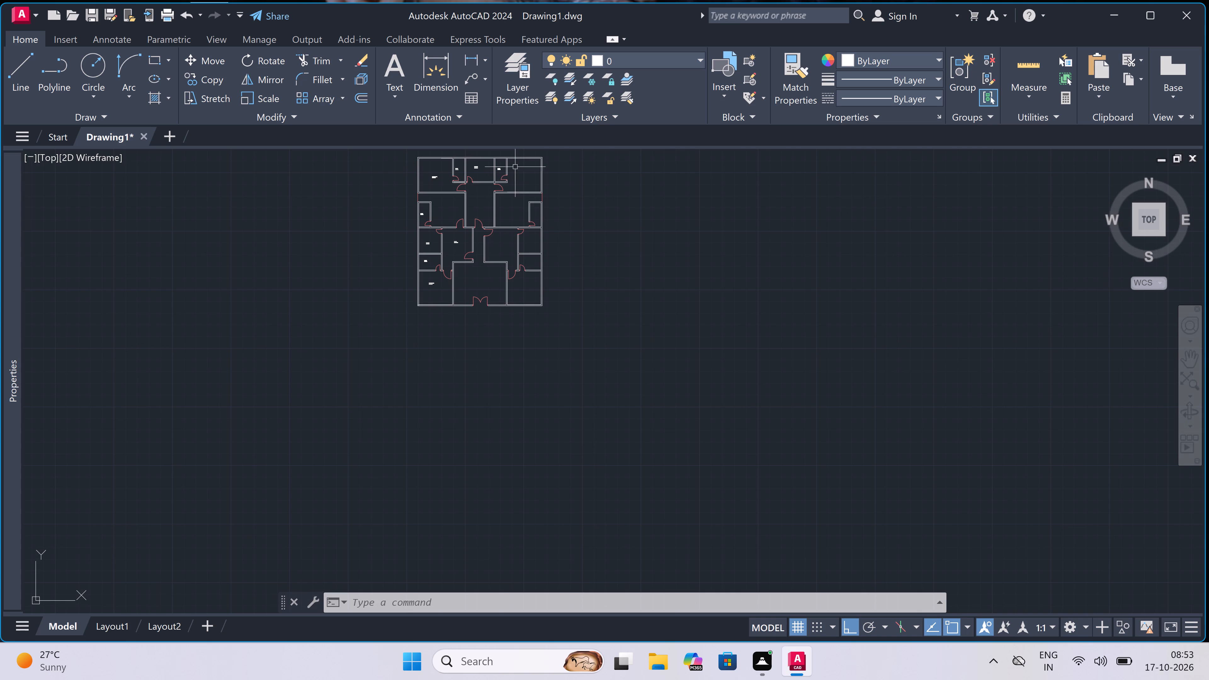
# Label the northeast corner room with multiline text reading M. BED ROOM and 12'0"x12'0" on a second line.
pyautogui.scroll(4, 514, 153)
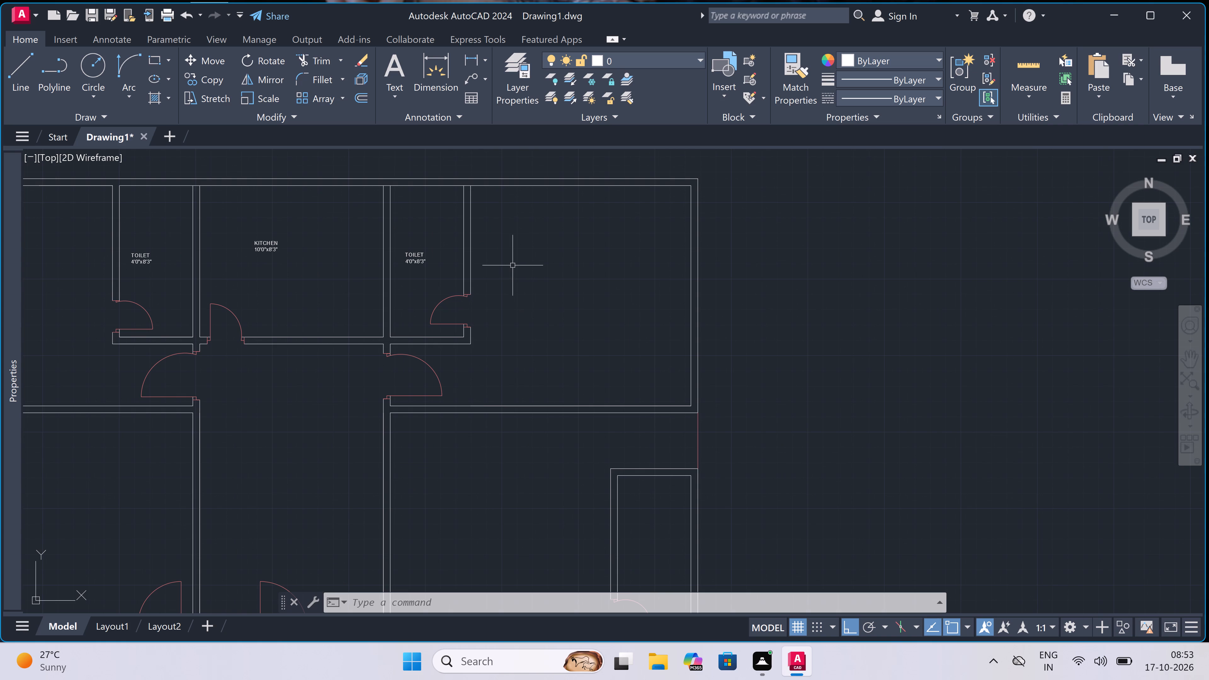
pyautogui.click(516, 279)
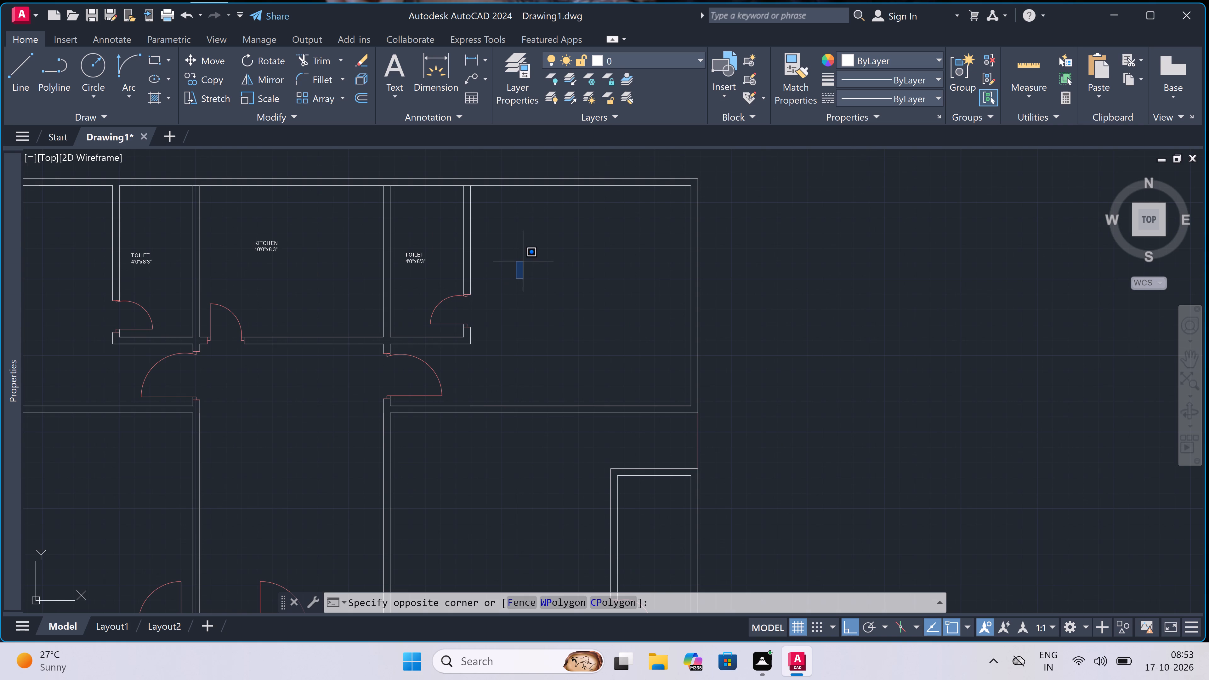
pyautogui.press('Escape')
pyautogui.write('mt')
pyautogui.press('space')
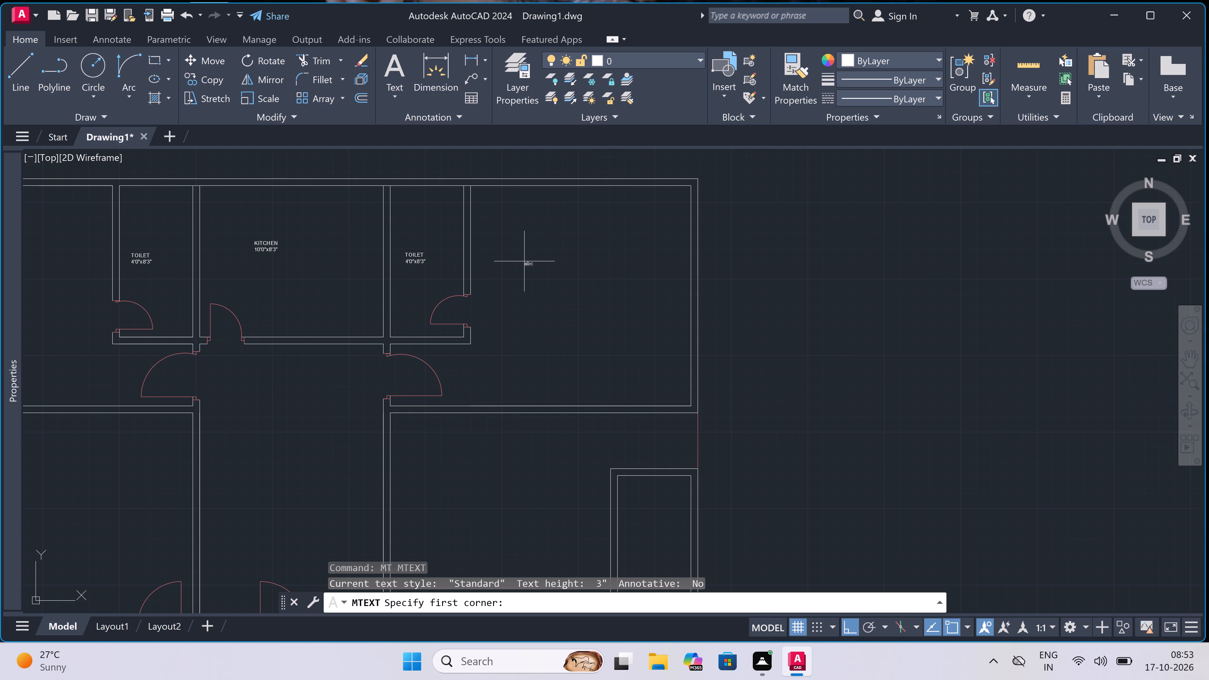
pyautogui.click(542, 273)
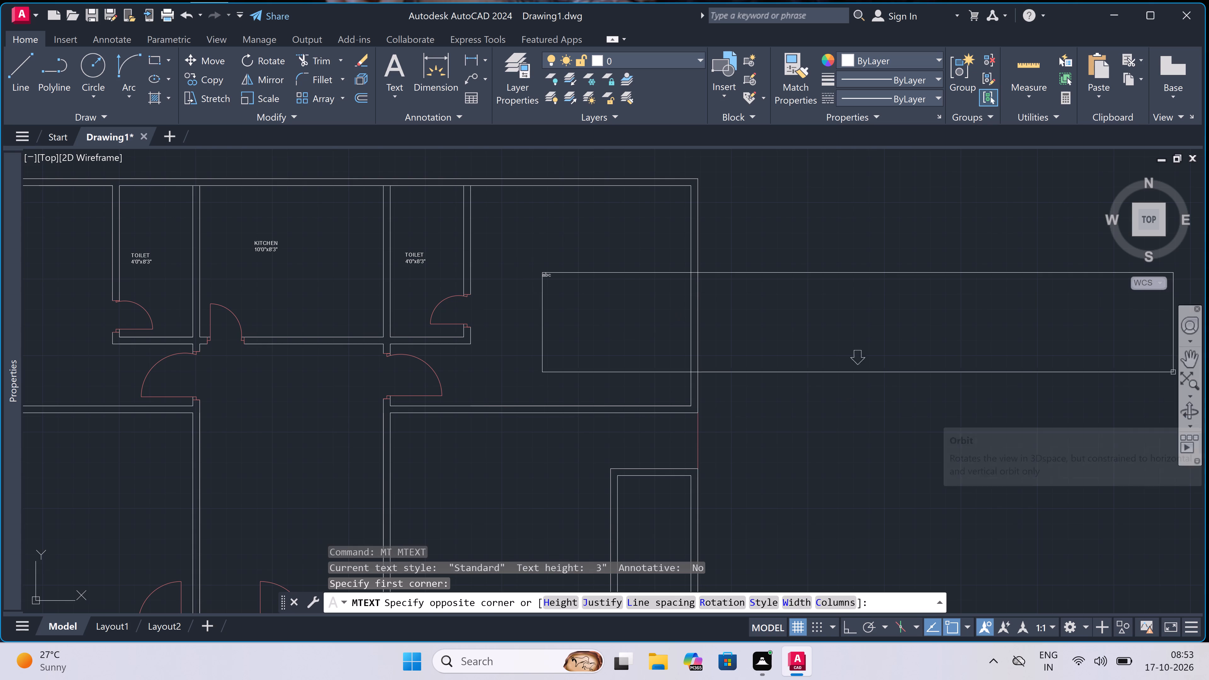
pyautogui.click(1031, 303)
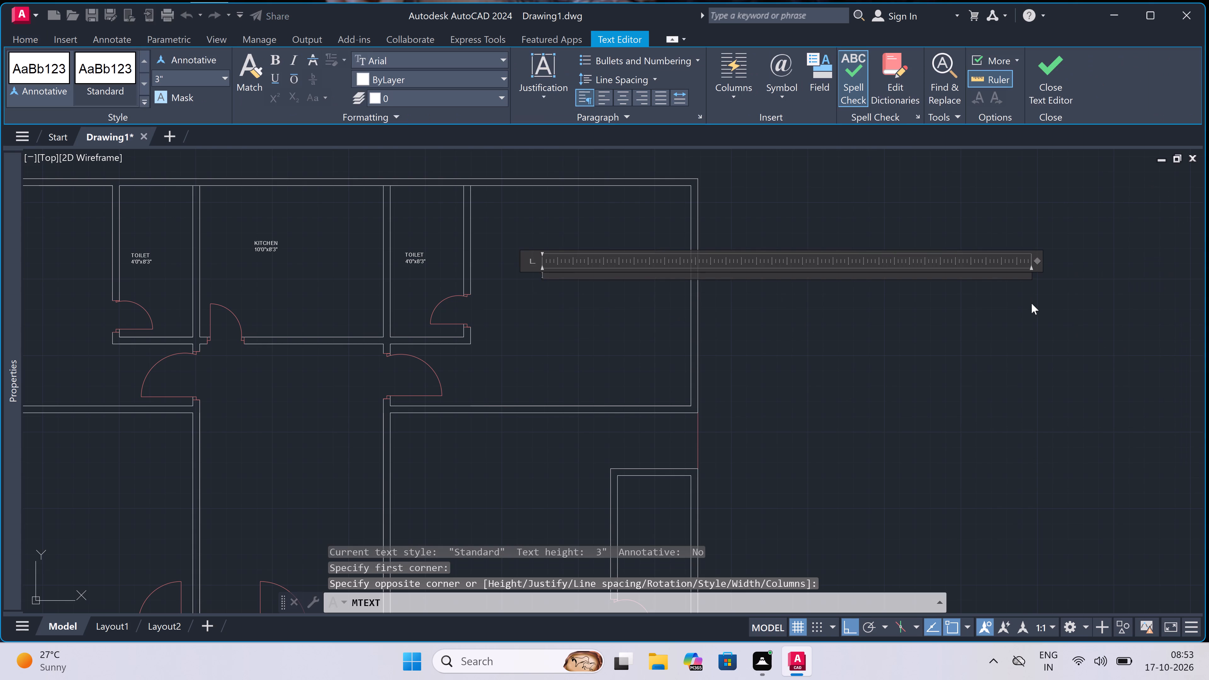
pyautogui.press('m')
pyautogui.press('BackSpace')
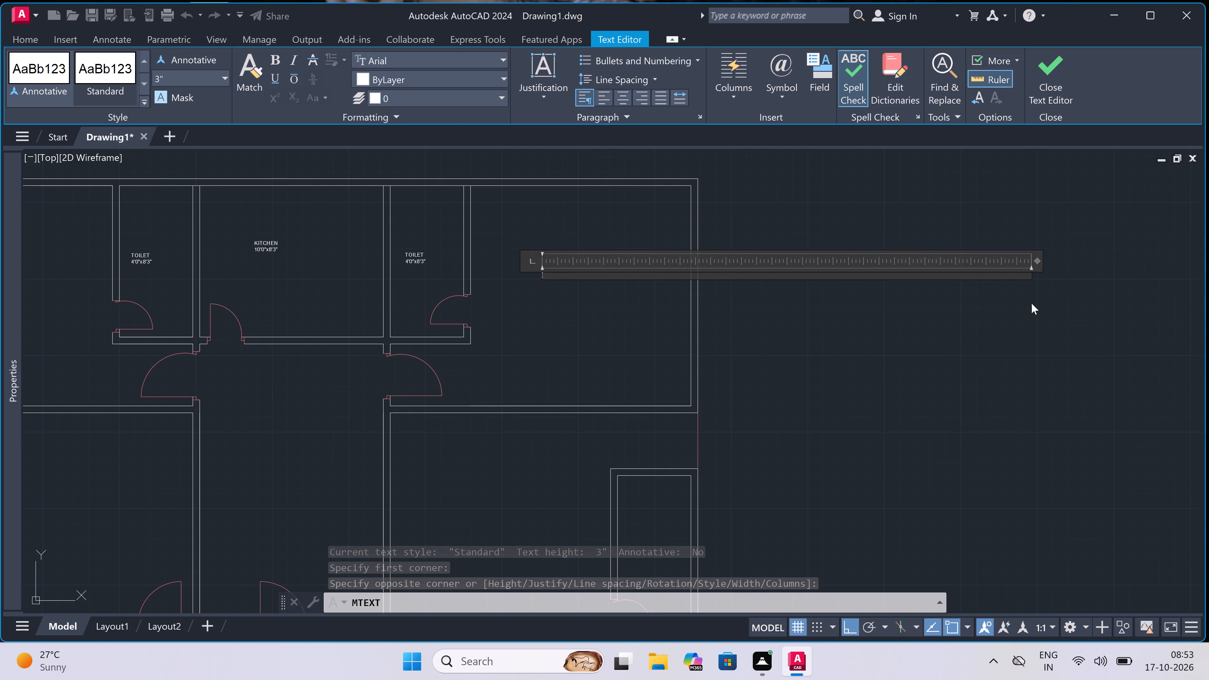
pyautogui.press('m')
pyautogui.write('. BED ROOM')
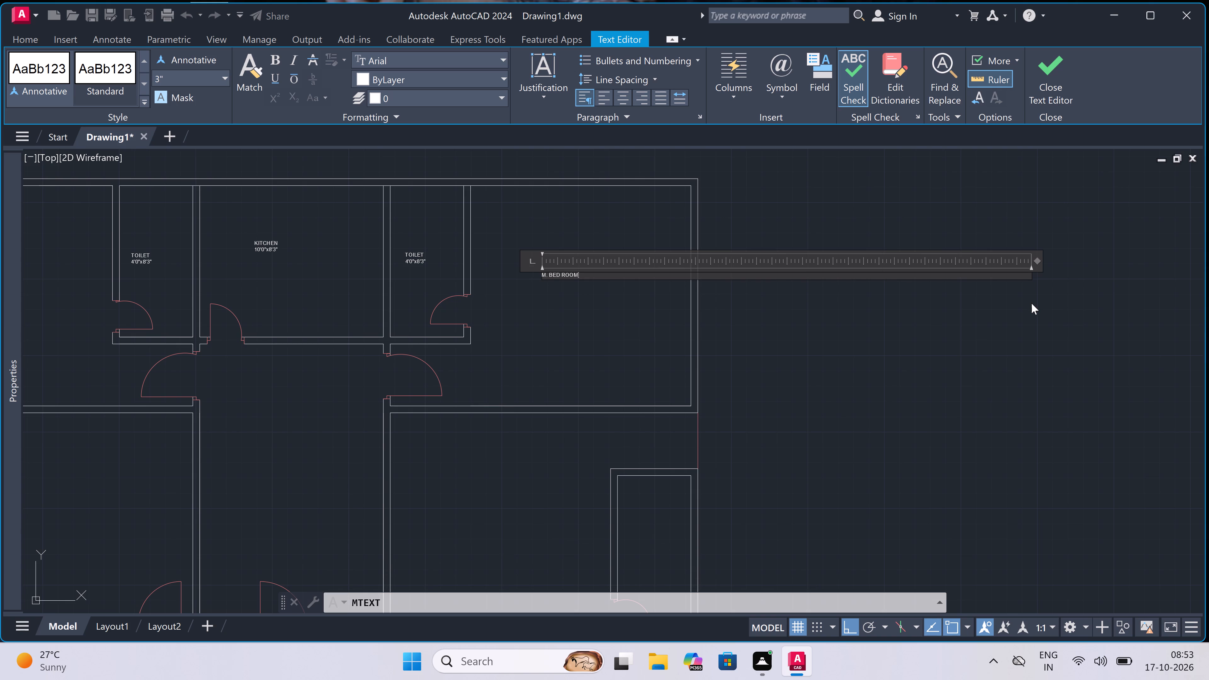
pyautogui.press('Return')
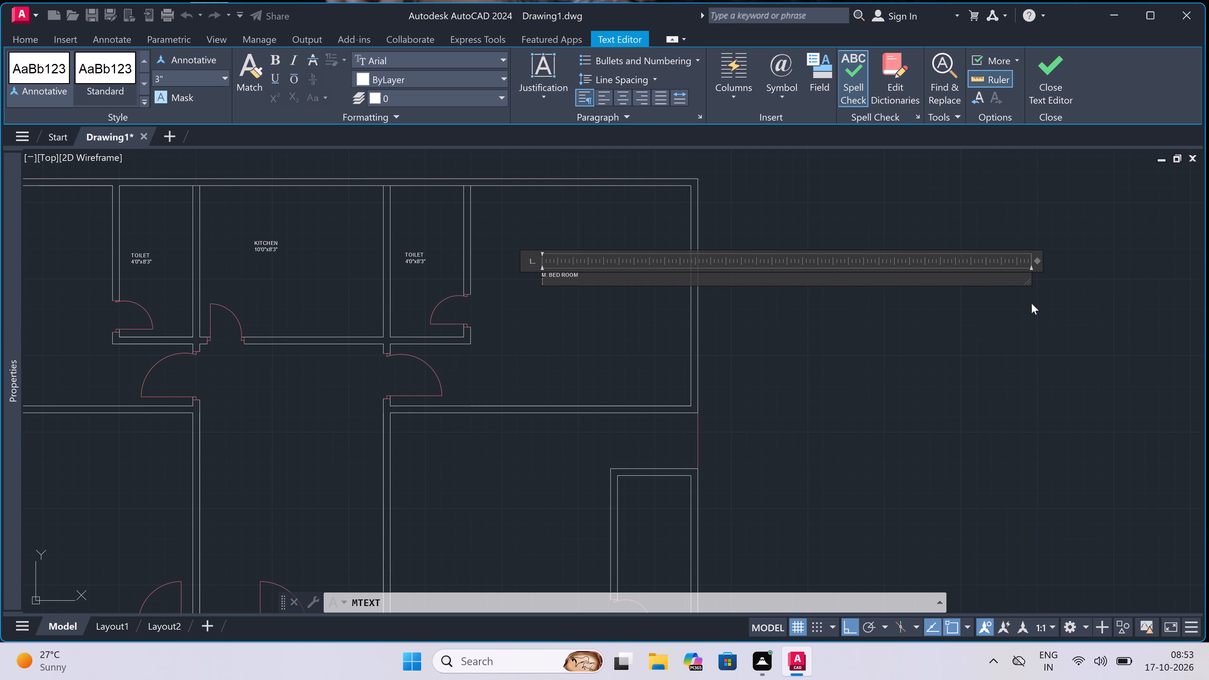
pyautogui.write('12')
pyautogui.press("'")
pyautogui.press('0')
pyautogui.hotkey('shift', '"')
pyautogui.press('x')
pyautogui.write('12')
pyautogui.press("'")
pyautogui.press('0')
pyautogui.press('Return')
pyautogui.press('Return')
pyautogui.press('Return')
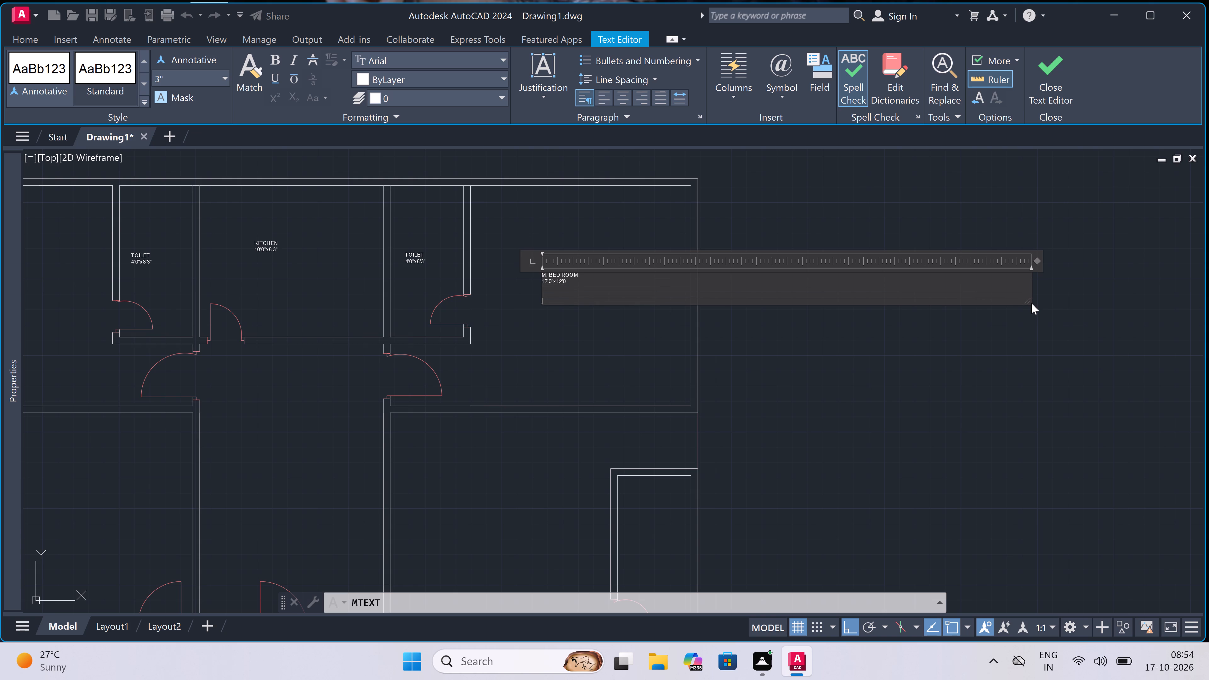
pyautogui.press('BackSpace')
pyautogui.press('BackSpace')
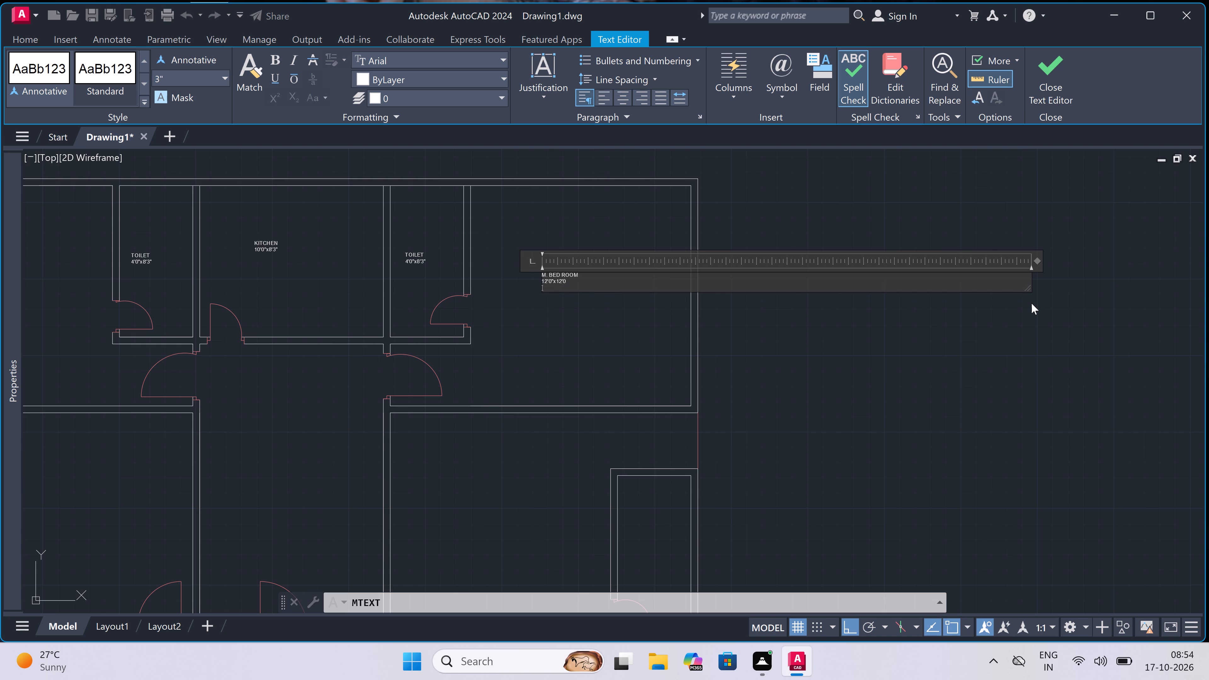
pyautogui.press('BackSpace')
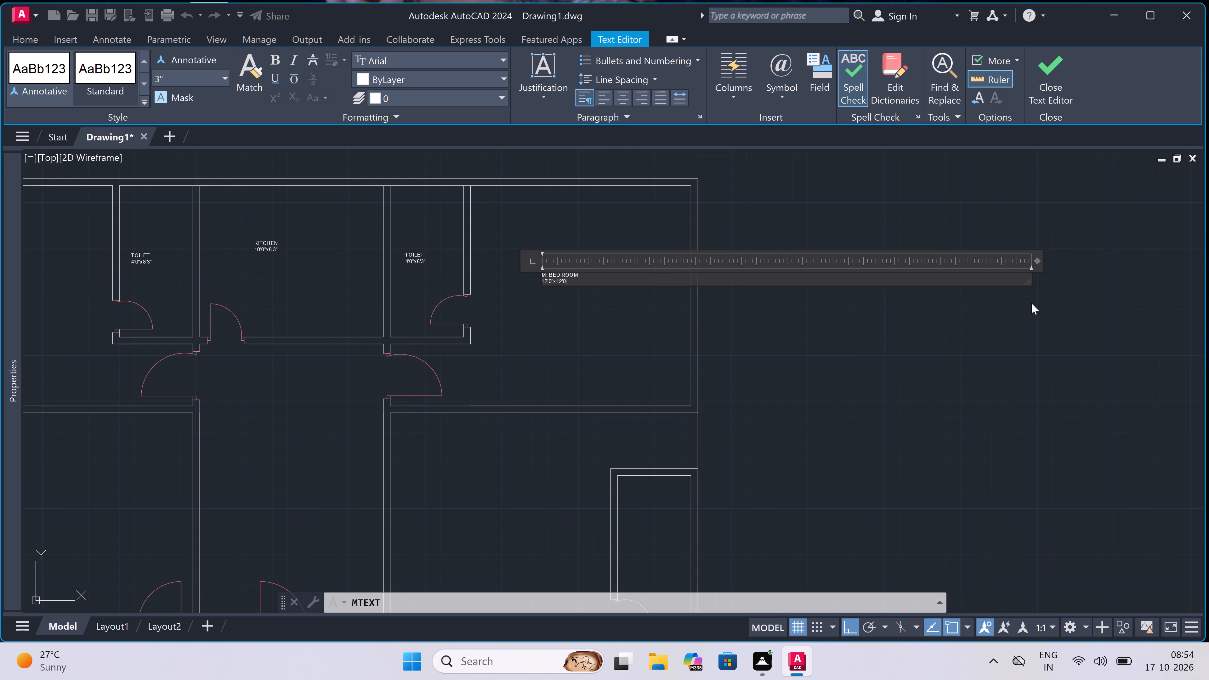
pyautogui.hotkey('shift', '"')
pyautogui.click(628, 365)
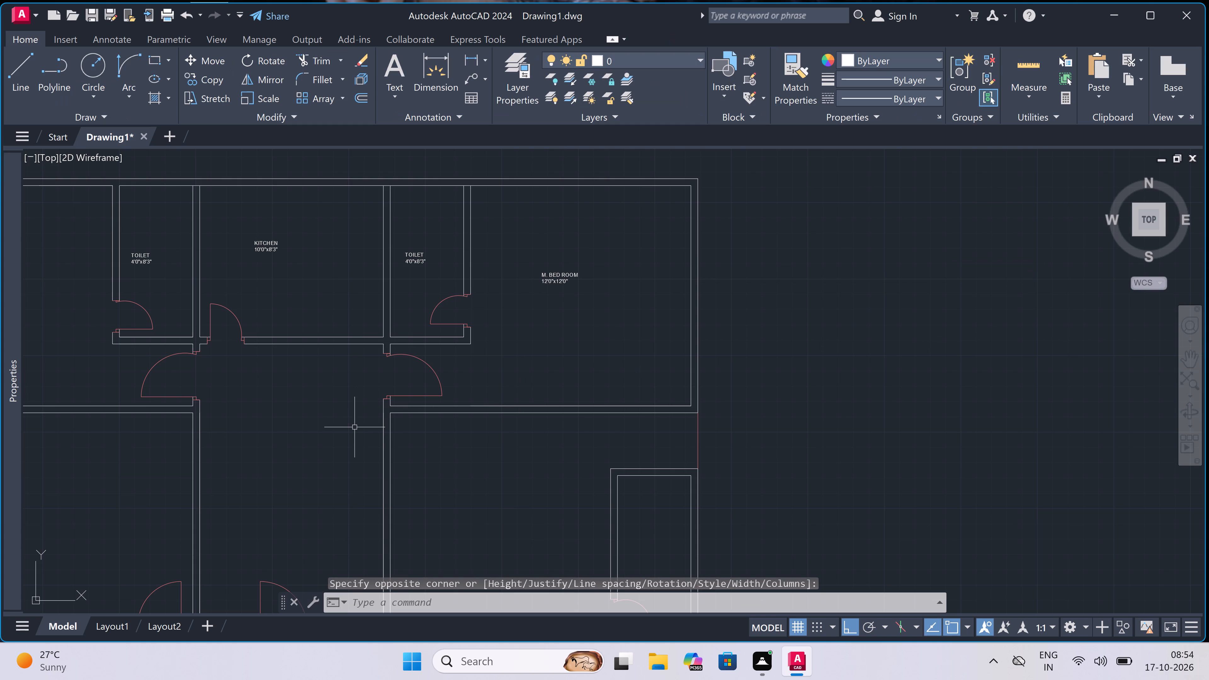
# Label the room south of the northwest bedroom with multiline text reading C. BED ROOM and 12'0"x12'0" on a second line.
pyautogui.scroll(-1, 354, 428)
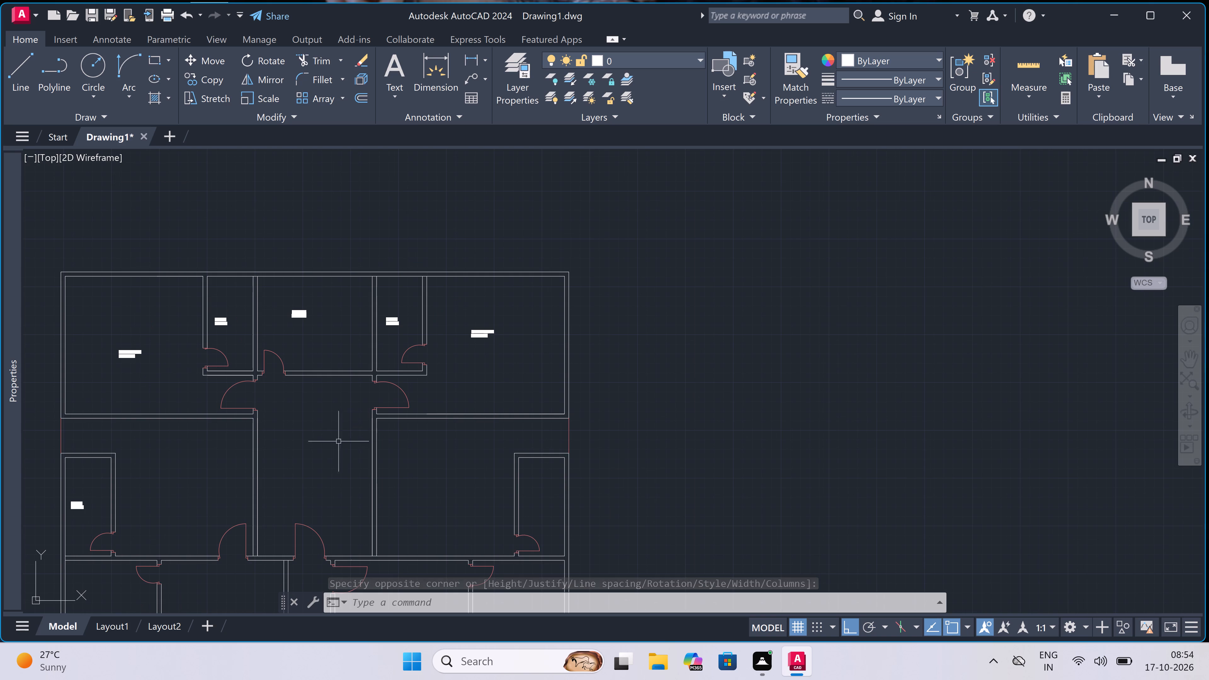
pyautogui.scroll(2, 250, 543)
pyautogui.scroll(-6, 250, 542)
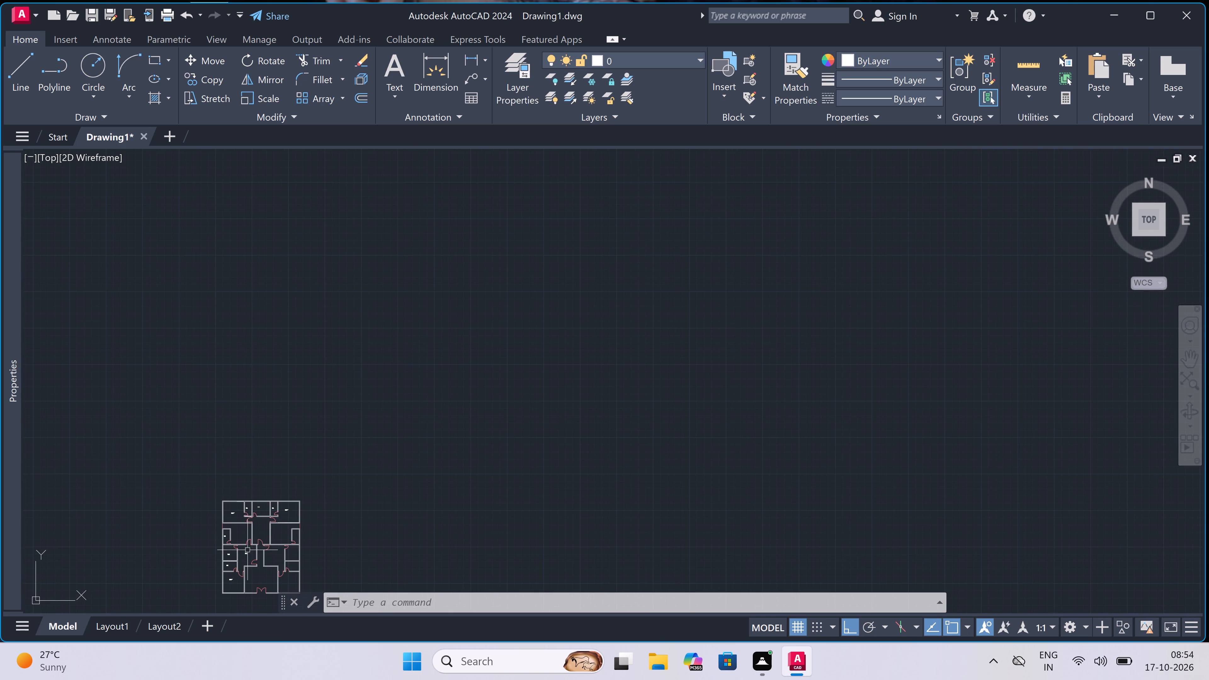
pyautogui.scroll(4, 250, 554)
pyautogui.scroll(1, 244, 489)
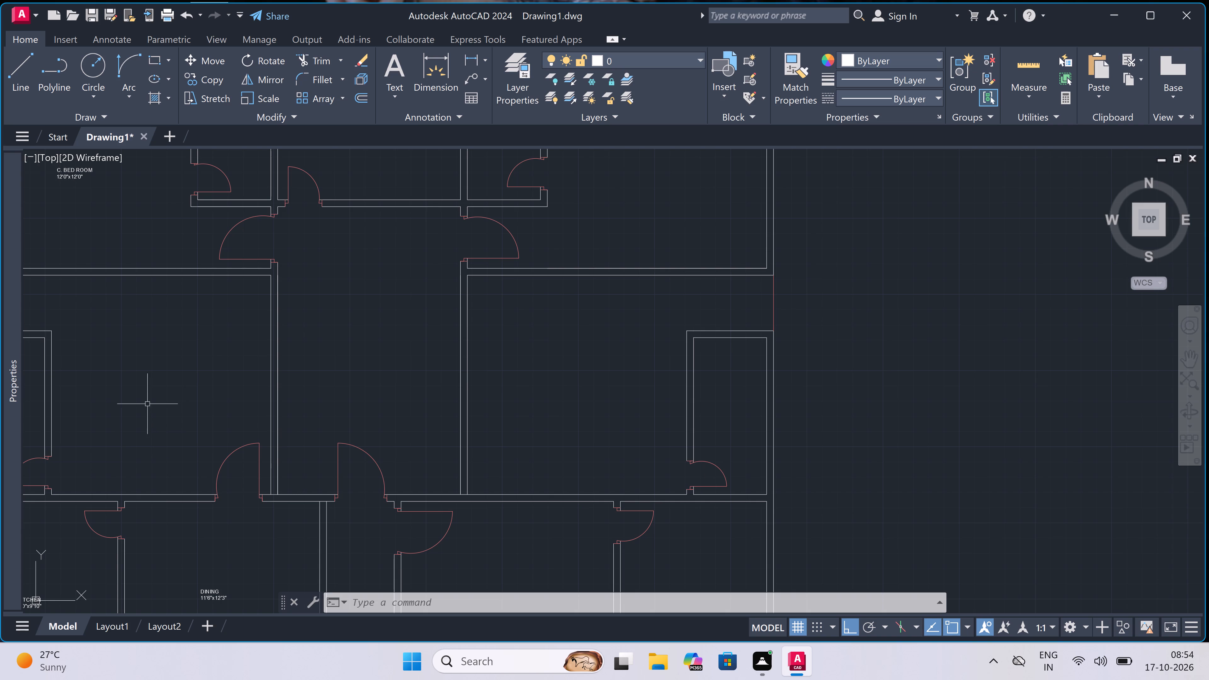
pyautogui.click(121, 384)
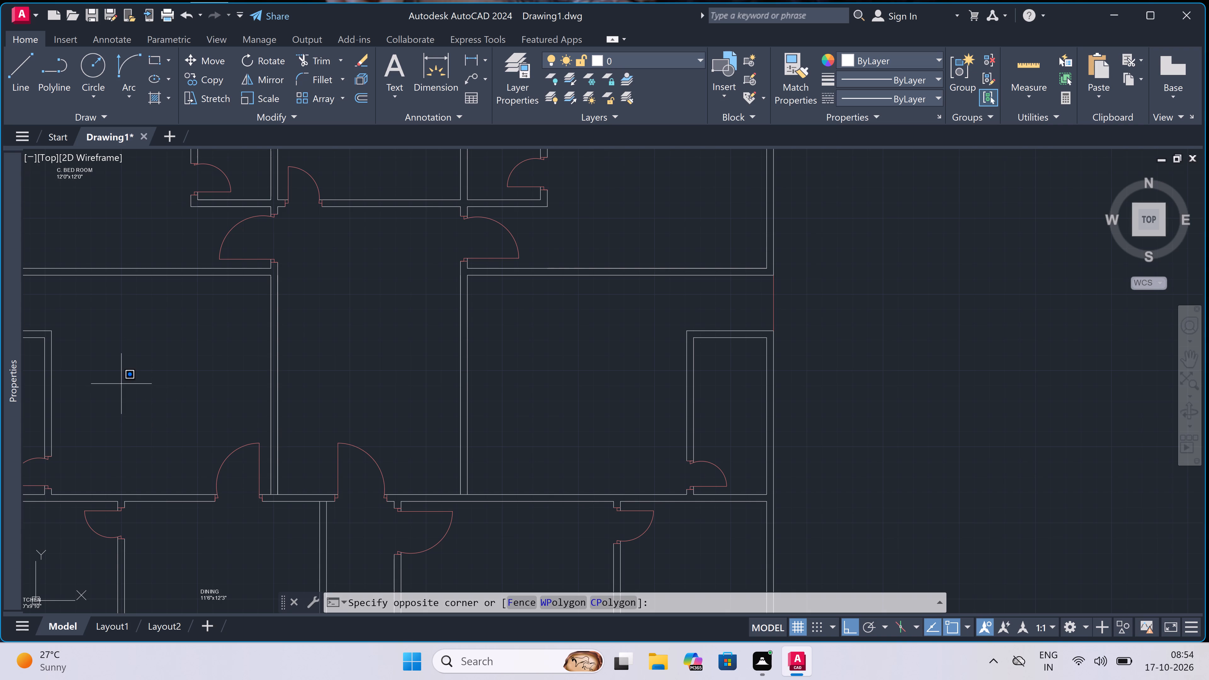
pyautogui.write('mt')
pyautogui.press('space')
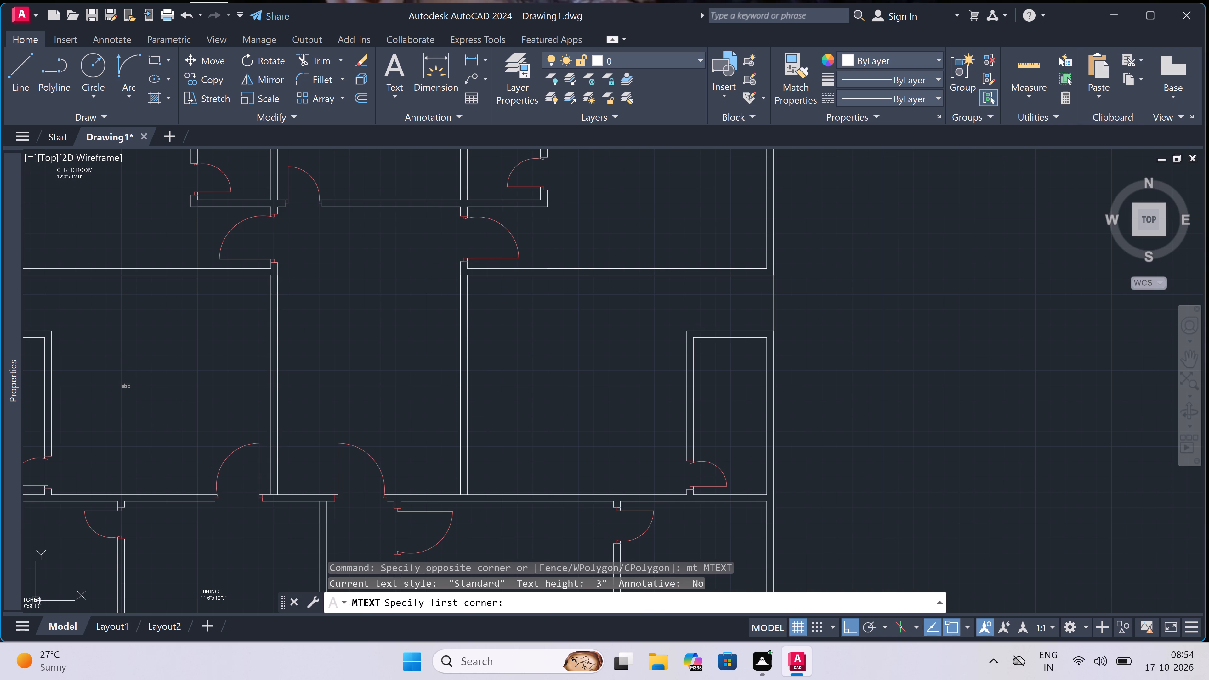
pyautogui.click(121, 384)
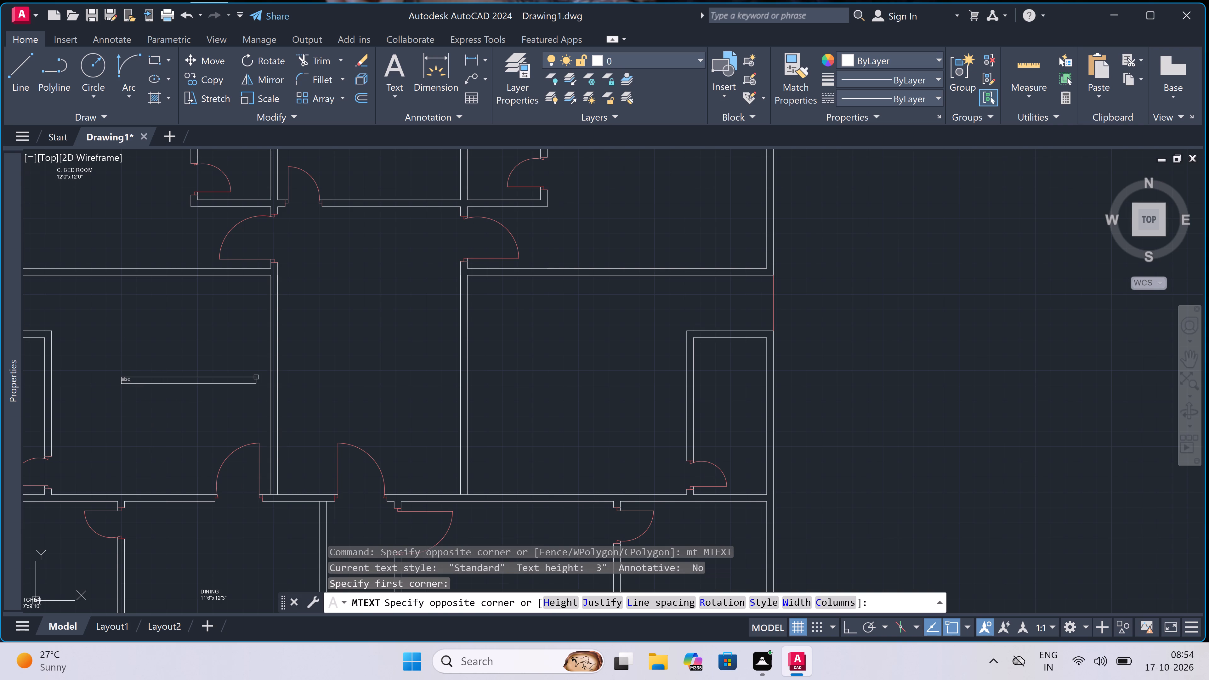
pyautogui.click(589, 398)
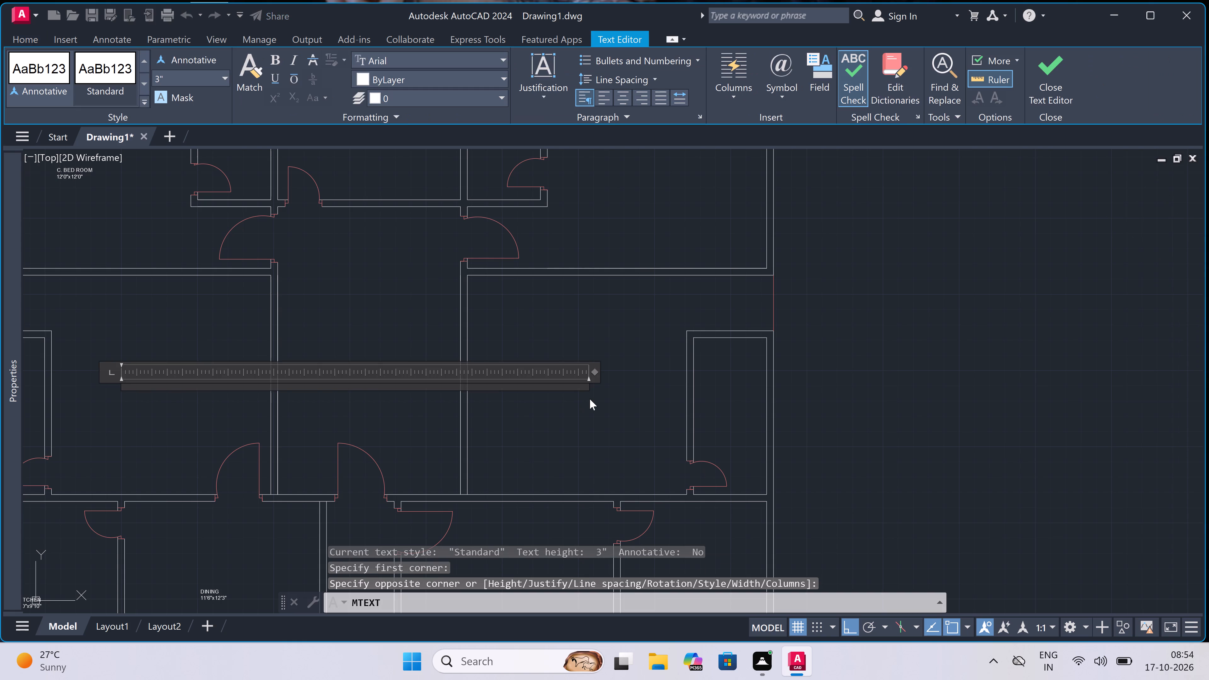
pyautogui.press('c')
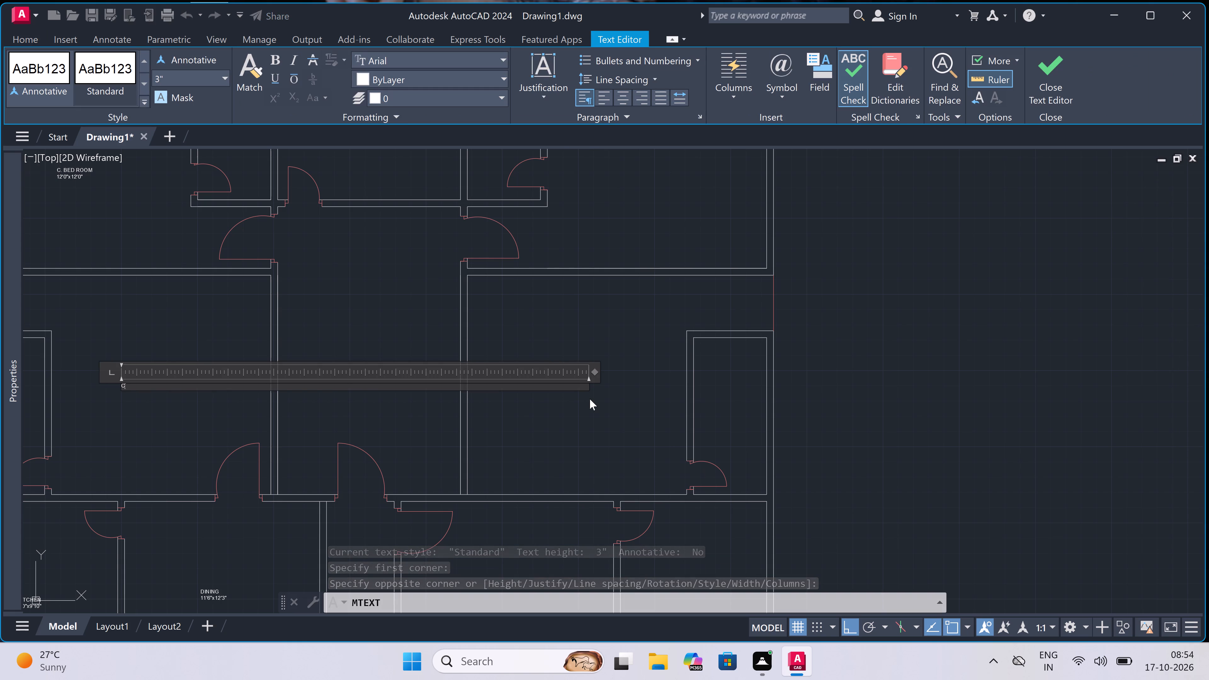
pyautogui.press('space')
pyautogui.write('. BED')
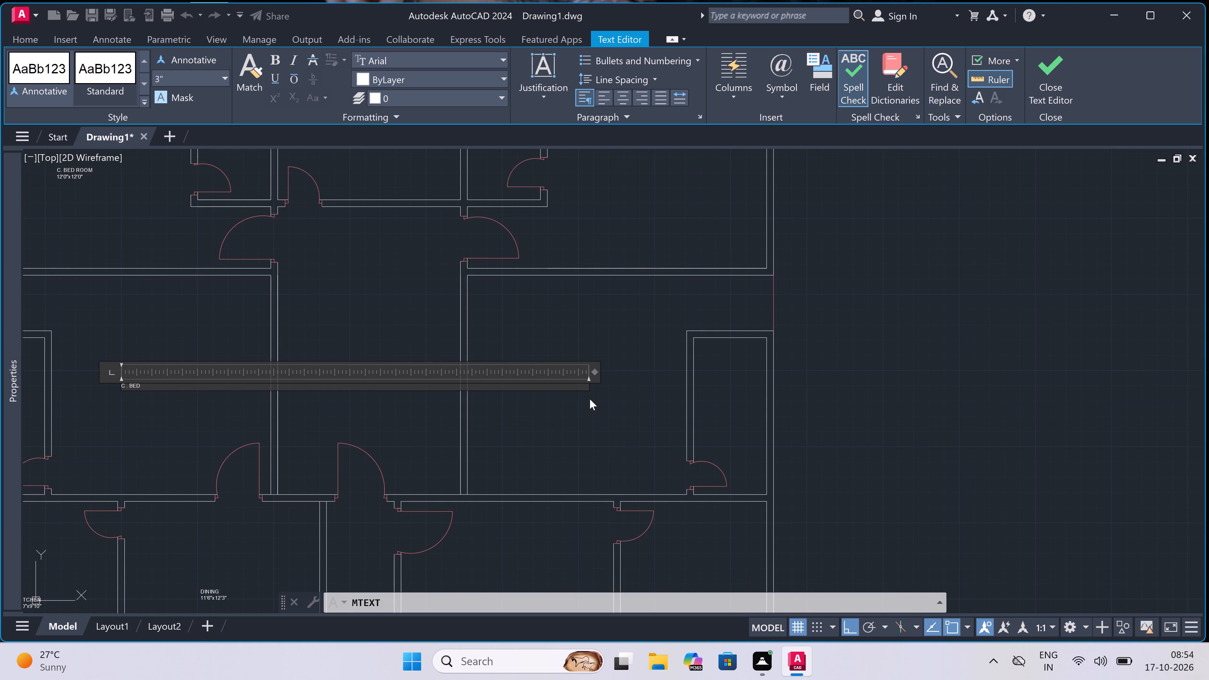
pyautogui.press('BackSpace')
pyautogui.press('BackSpace')
pyautogui.press('BackSpace')
pyautogui.press('BackSpace')
pyautogui.press('BackSpace')
pyautogui.press('BackSpace')
pyautogui.press('.')
pyautogui.press('space')
pyautogui.write('BED')
pyautogui.press('space')
pyautogui.write('ROOM')
pyautogui.press('space')
pyautogui.press('Return')
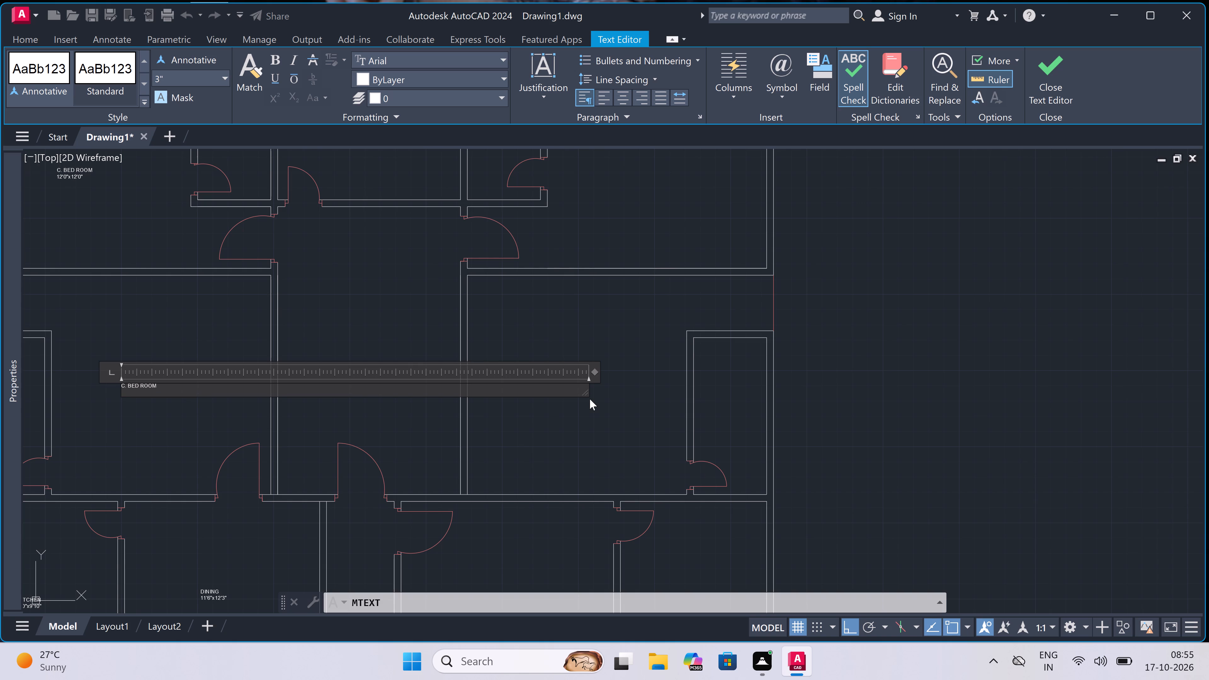
pyautogui.write('12')
pyautogui.press("'")
pyautogui.press('0')
pyautogui.hotkey('shift', '"')
pyautogui.press('x')
pyautogui.write('12')
pyautogui.press("'")
pyautogui.press('0')
pyautogui.hotkey('shift', '"')
pyautogui.doubleClick(224, 424)
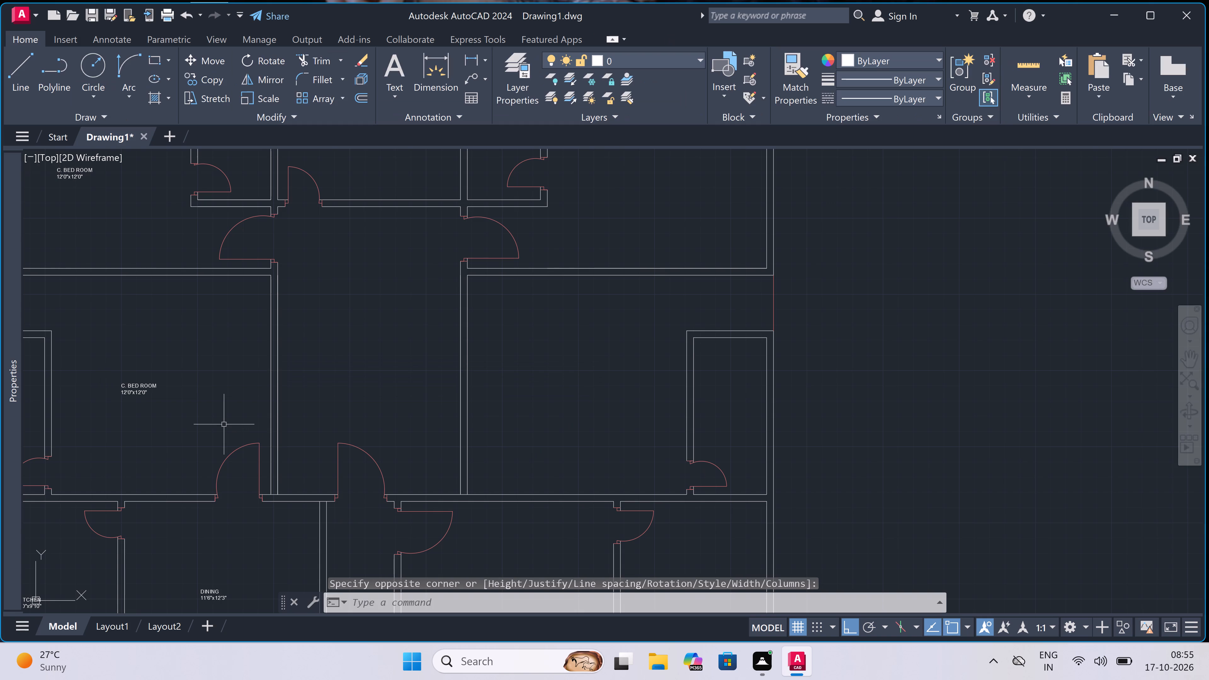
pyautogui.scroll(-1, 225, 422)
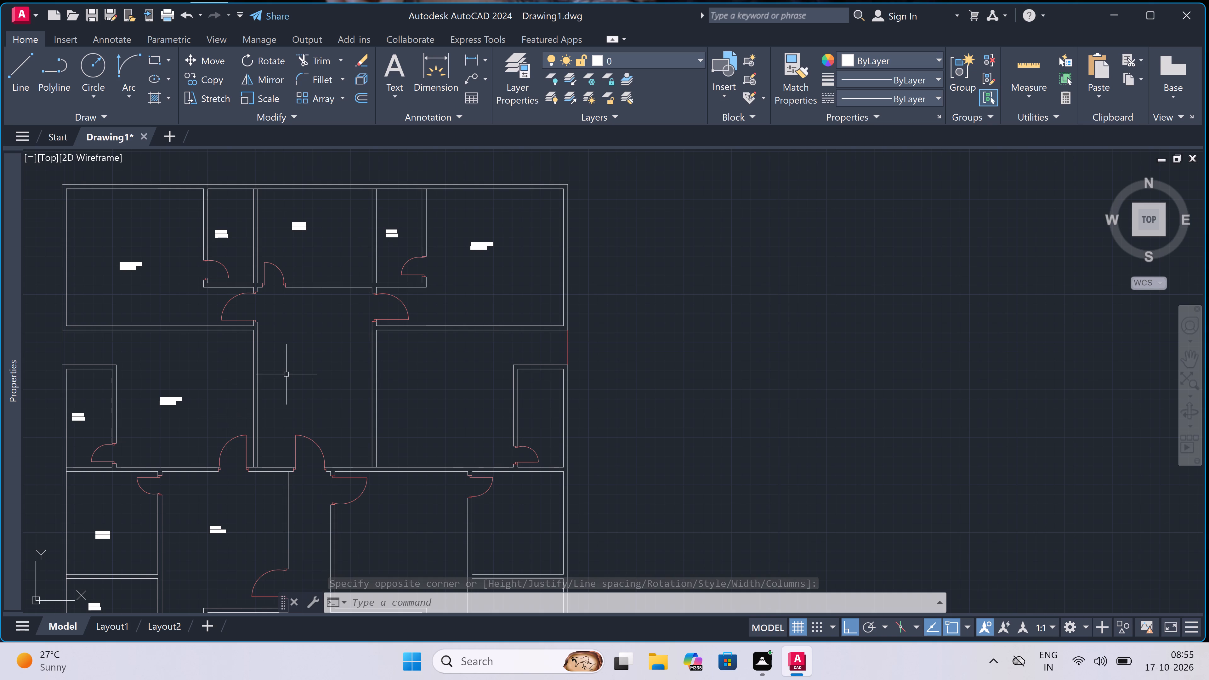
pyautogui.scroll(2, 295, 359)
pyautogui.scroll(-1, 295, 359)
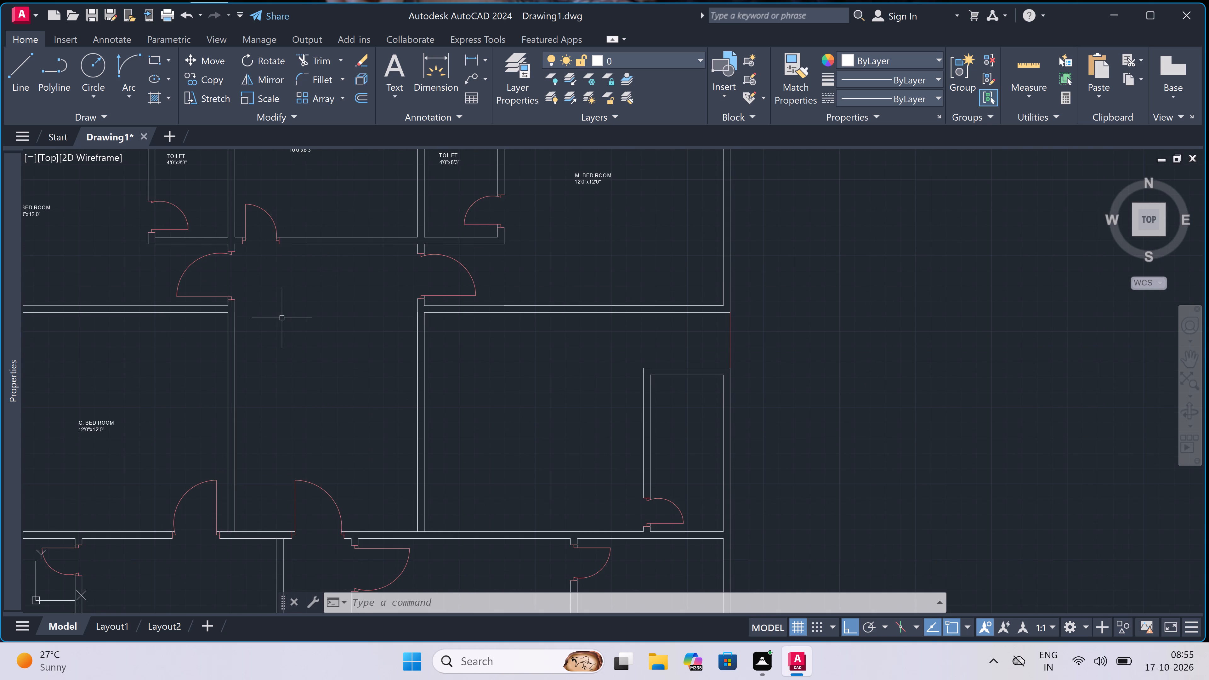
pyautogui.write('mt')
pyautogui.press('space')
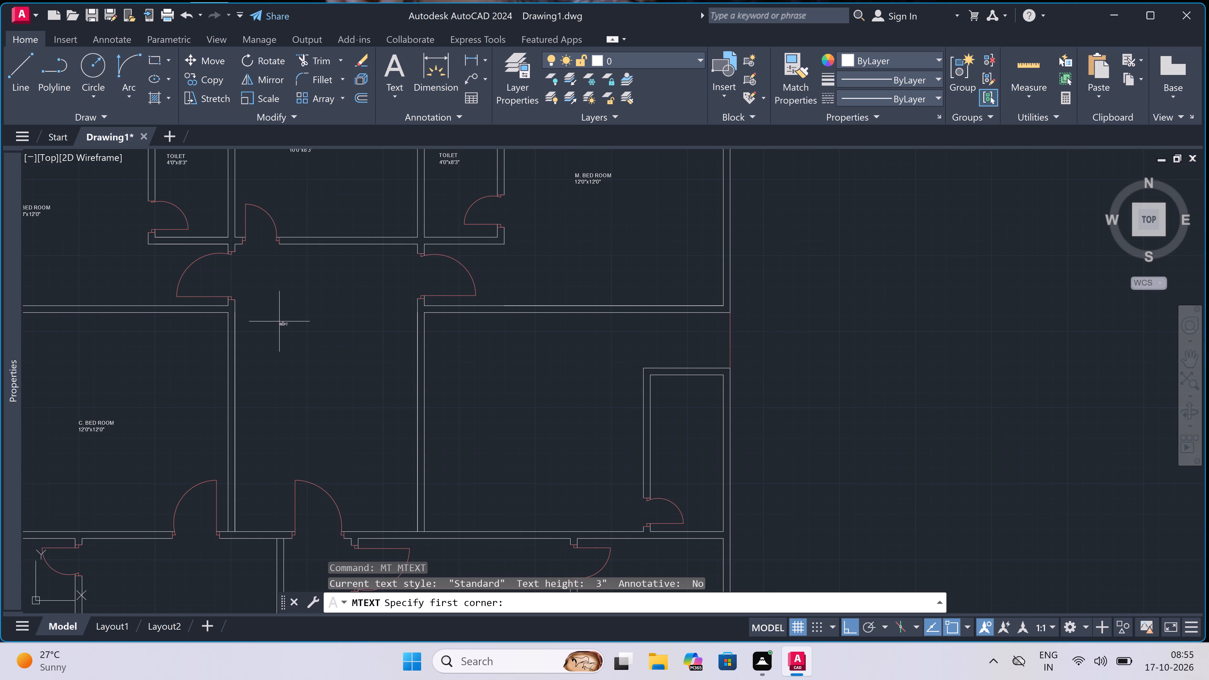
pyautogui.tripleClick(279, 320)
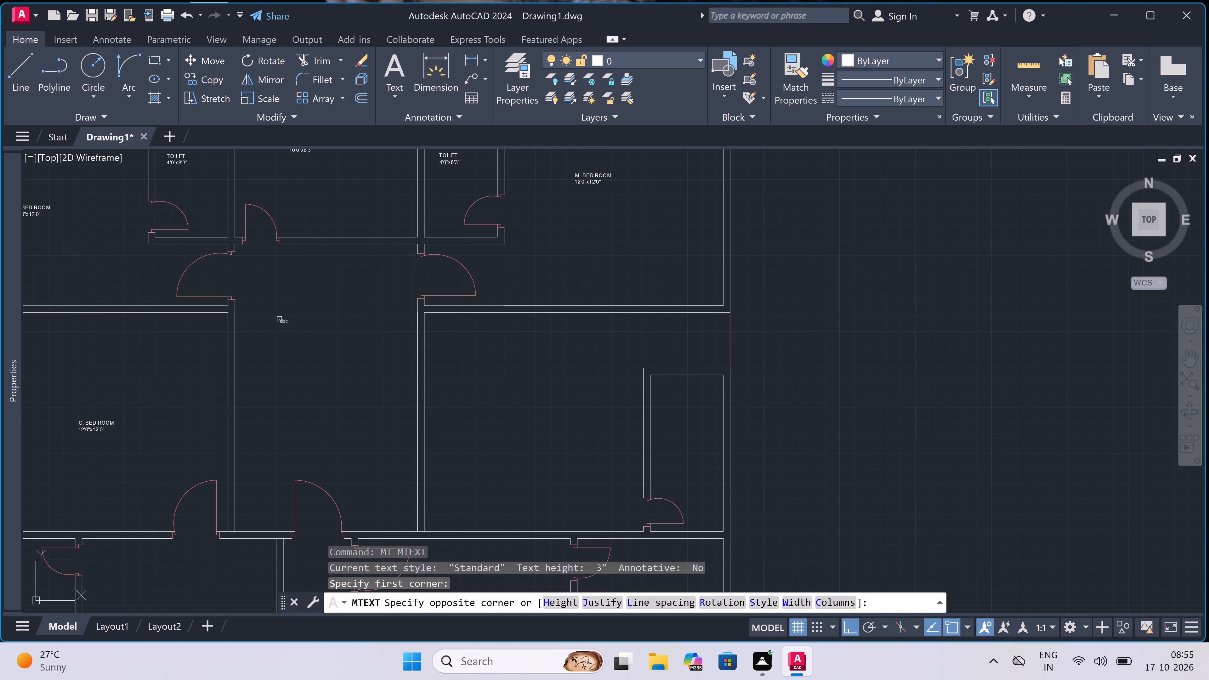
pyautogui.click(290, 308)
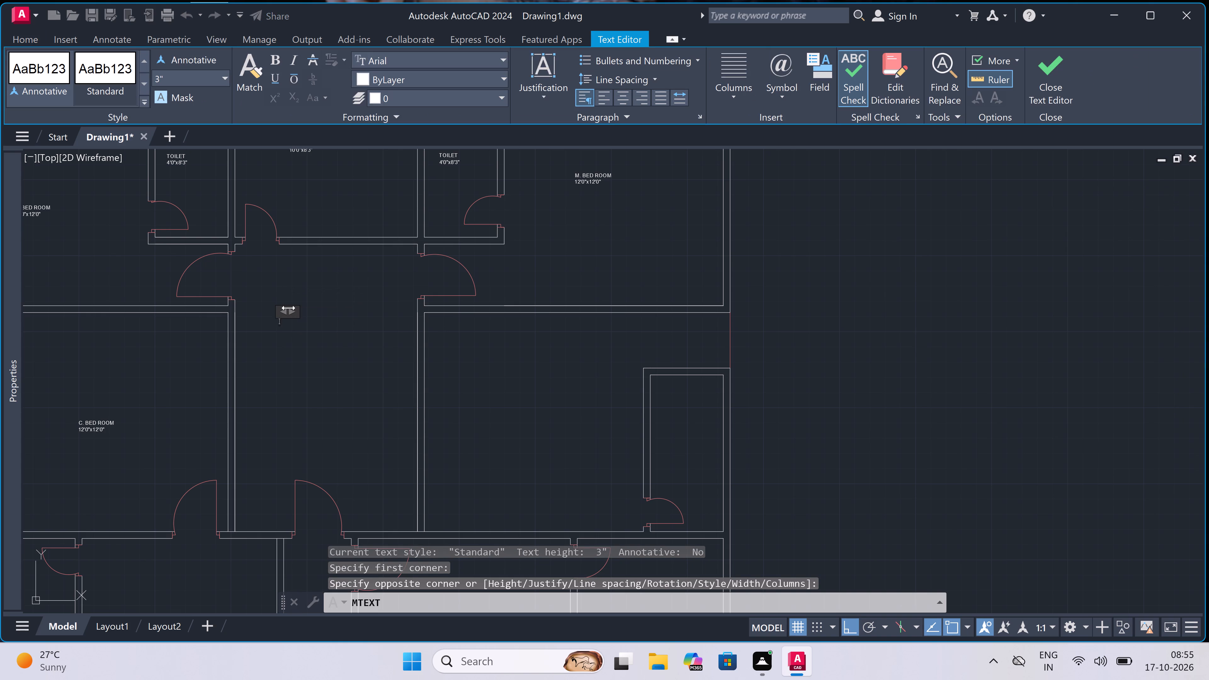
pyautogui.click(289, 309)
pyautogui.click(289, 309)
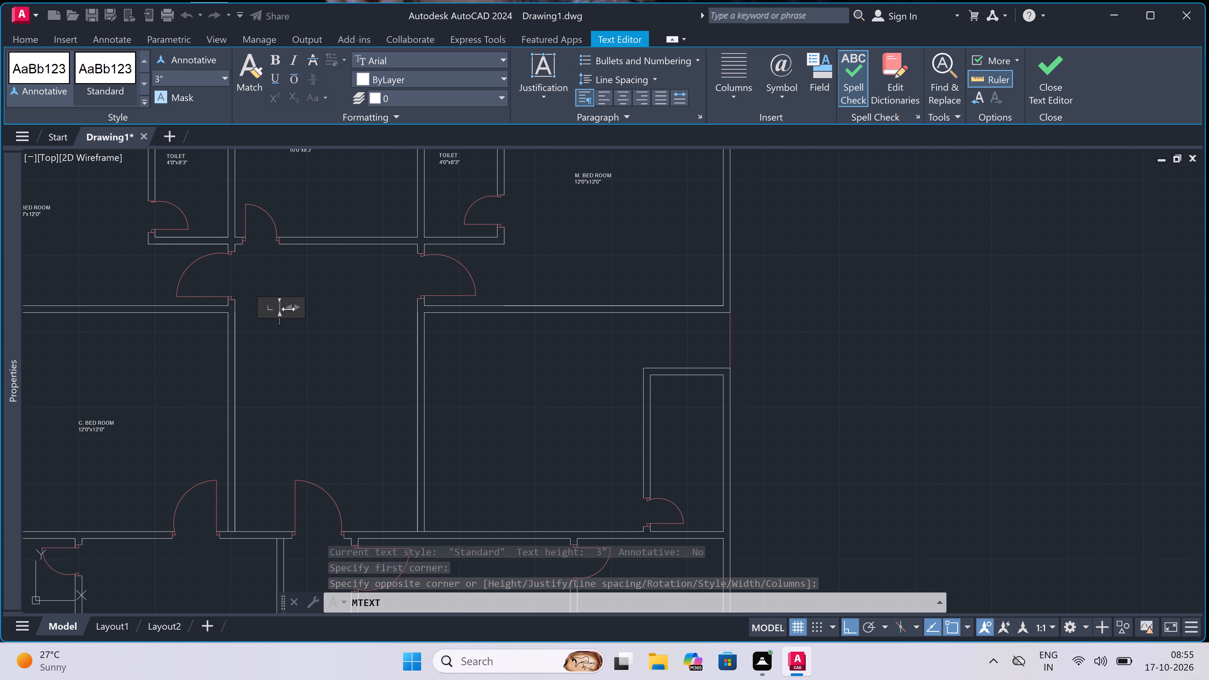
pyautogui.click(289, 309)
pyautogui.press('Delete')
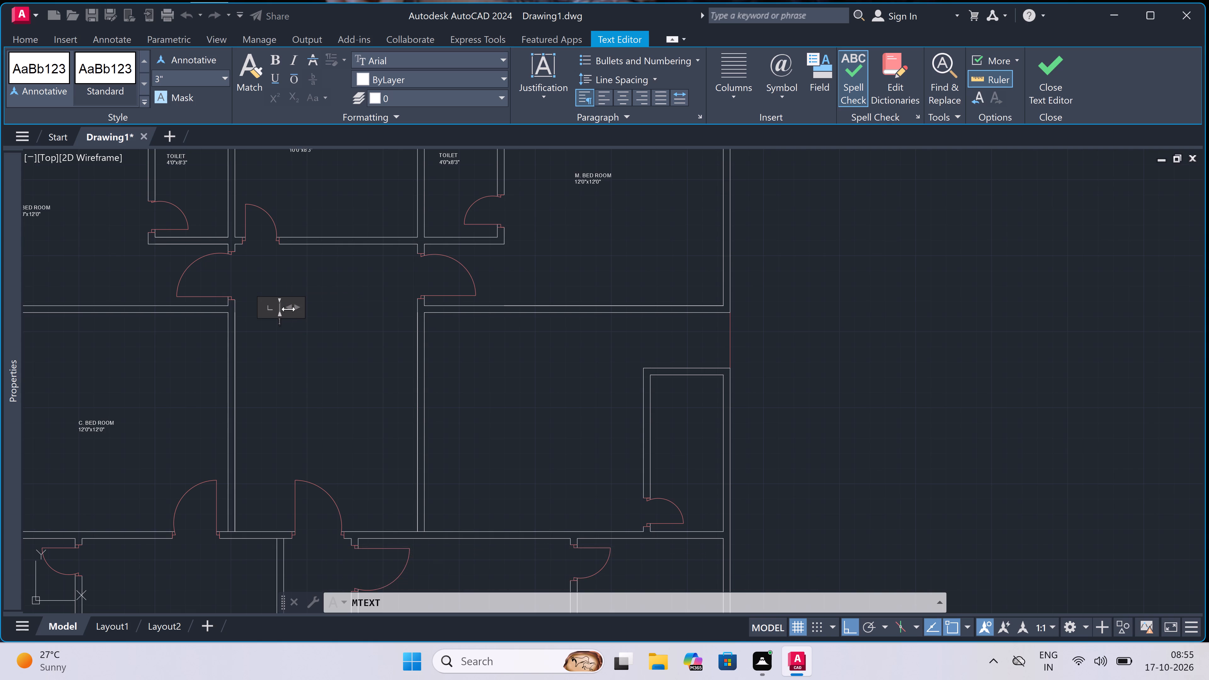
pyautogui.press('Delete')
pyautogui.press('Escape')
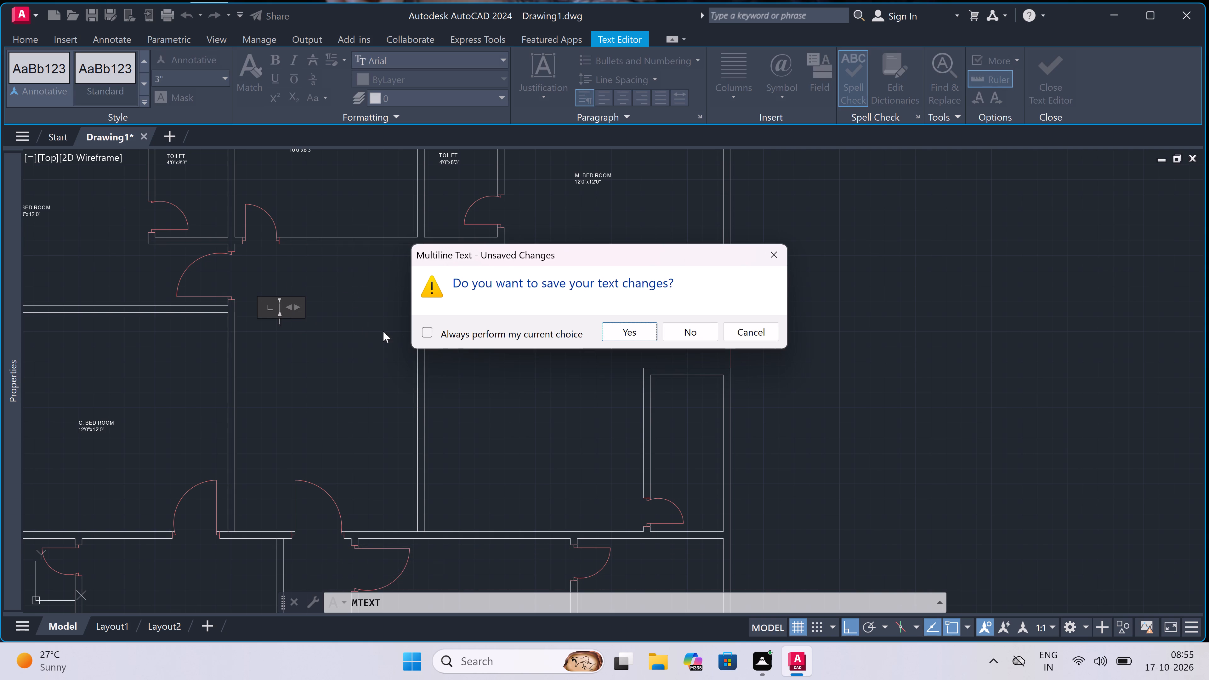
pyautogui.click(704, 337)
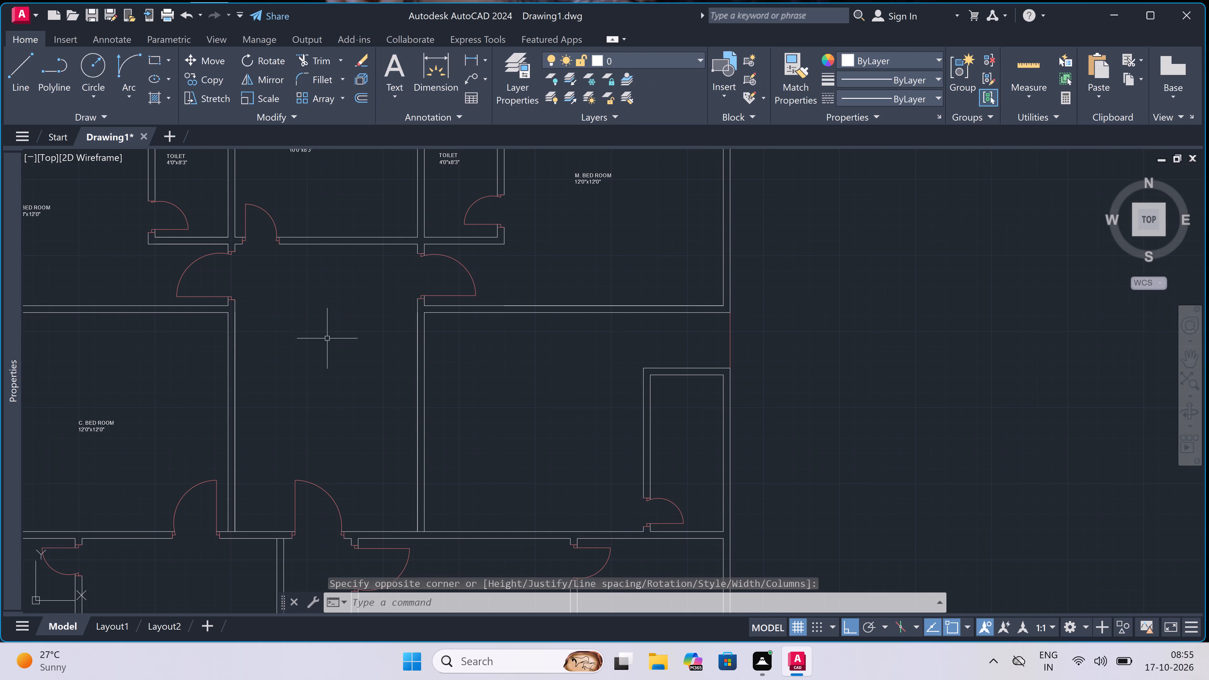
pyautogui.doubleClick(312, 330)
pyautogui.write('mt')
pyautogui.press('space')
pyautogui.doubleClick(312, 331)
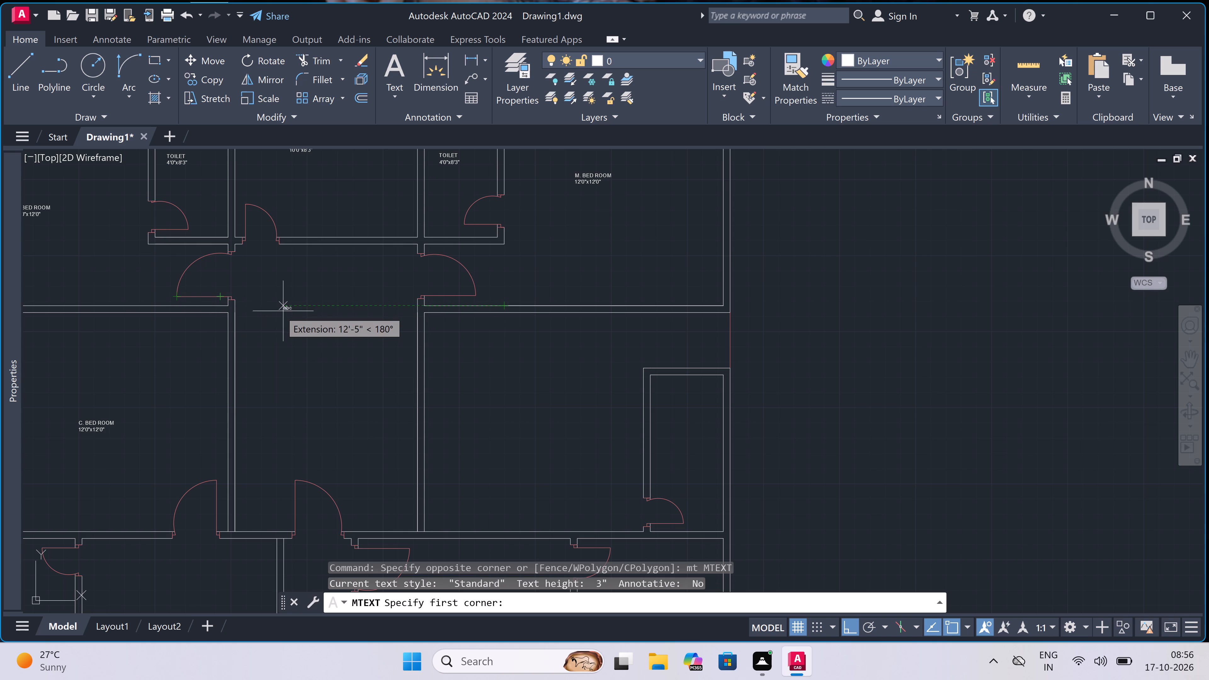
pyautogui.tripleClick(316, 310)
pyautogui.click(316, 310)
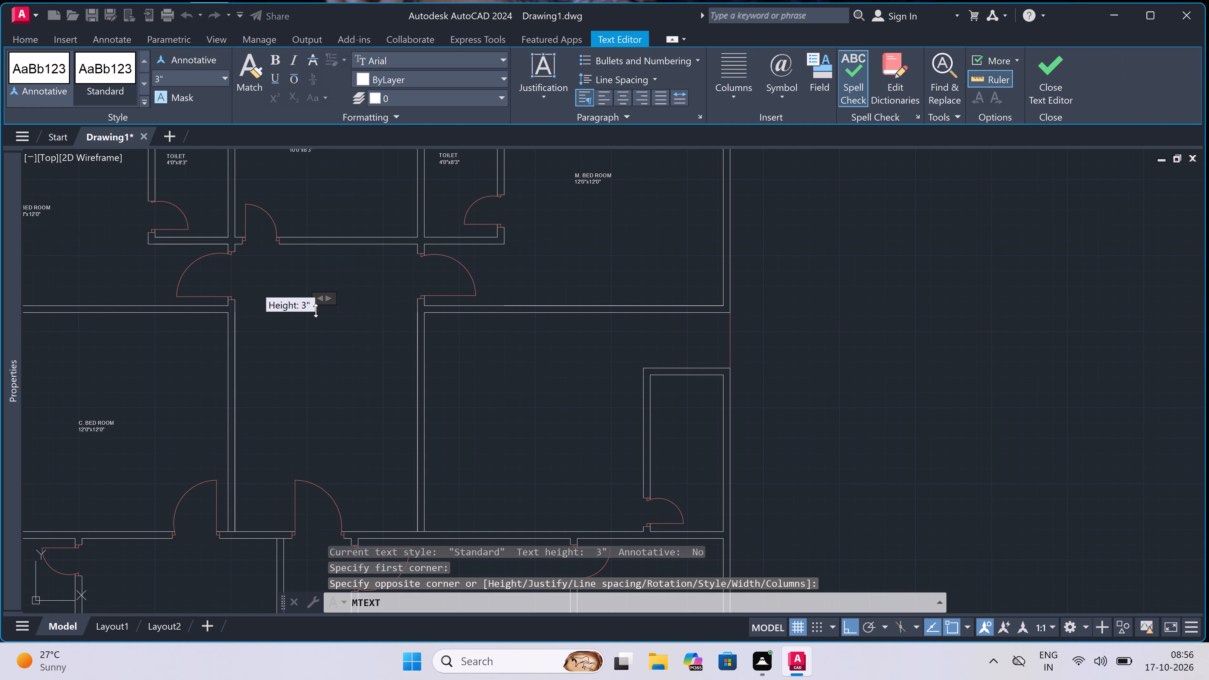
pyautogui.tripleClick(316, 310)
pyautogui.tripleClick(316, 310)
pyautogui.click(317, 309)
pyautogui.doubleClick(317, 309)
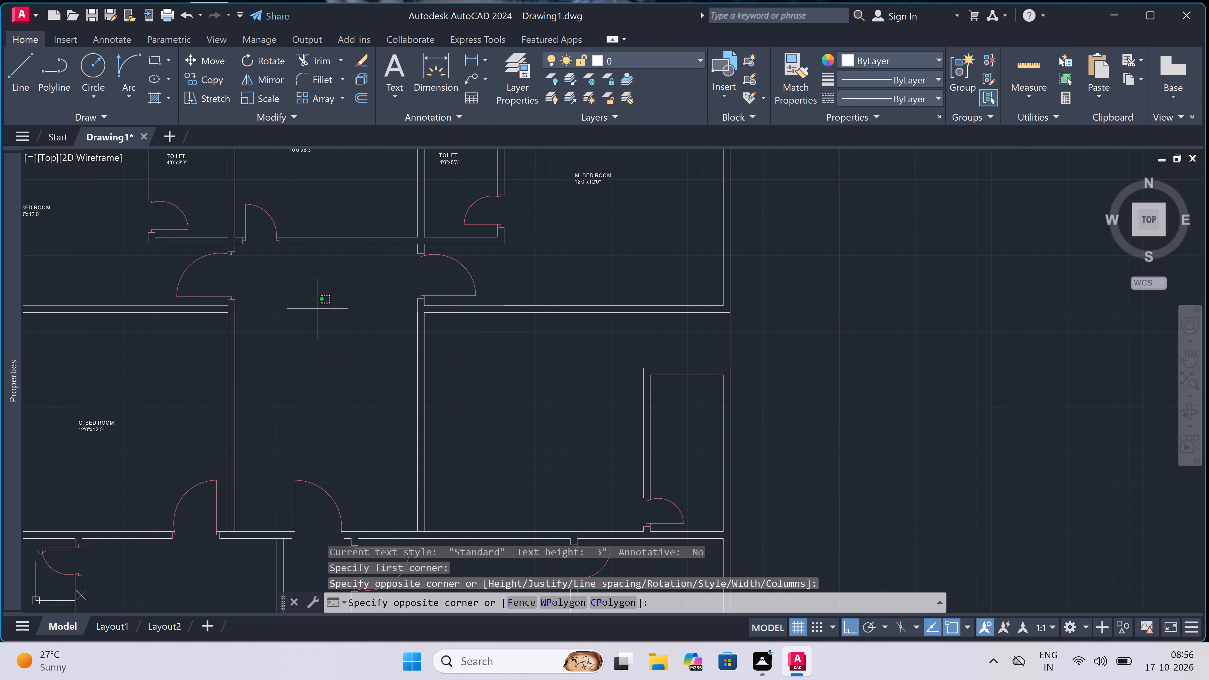
# Label the central room east of the existing C. BED ROOM with multiline text reading DINING and 10'8"x13'9" on a second line.
pyautogui.write('mt')
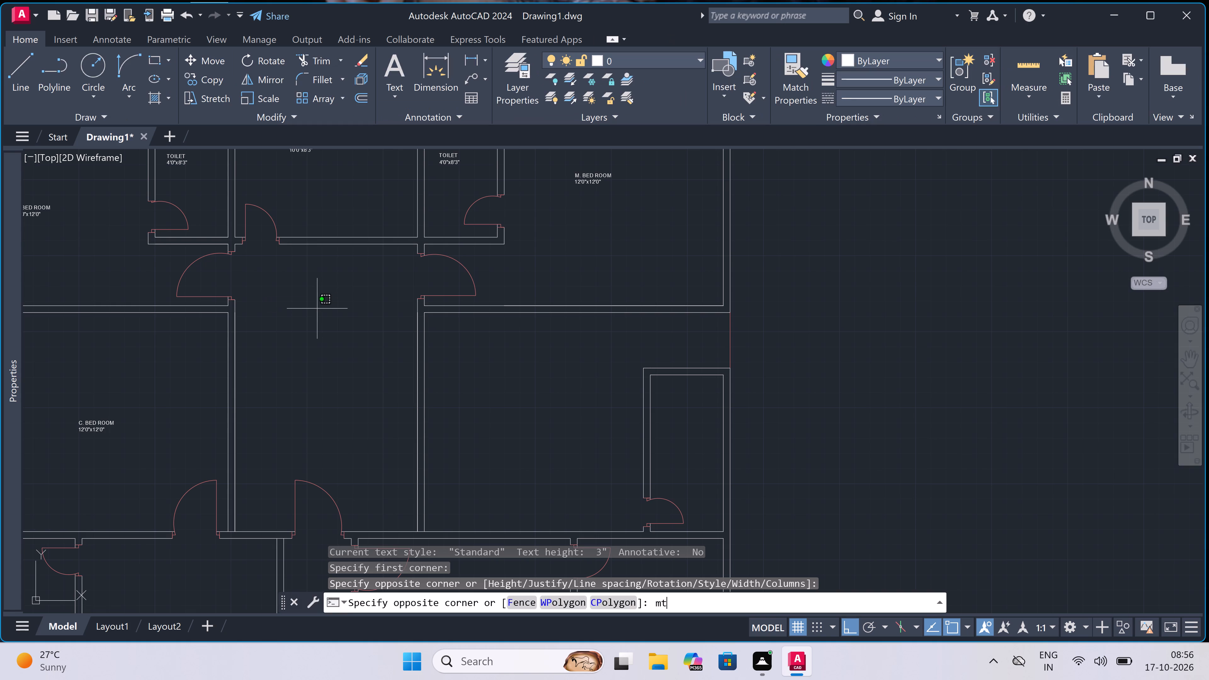
pyautogui.press('space')
pyautogui.doubleClick(318, 309)
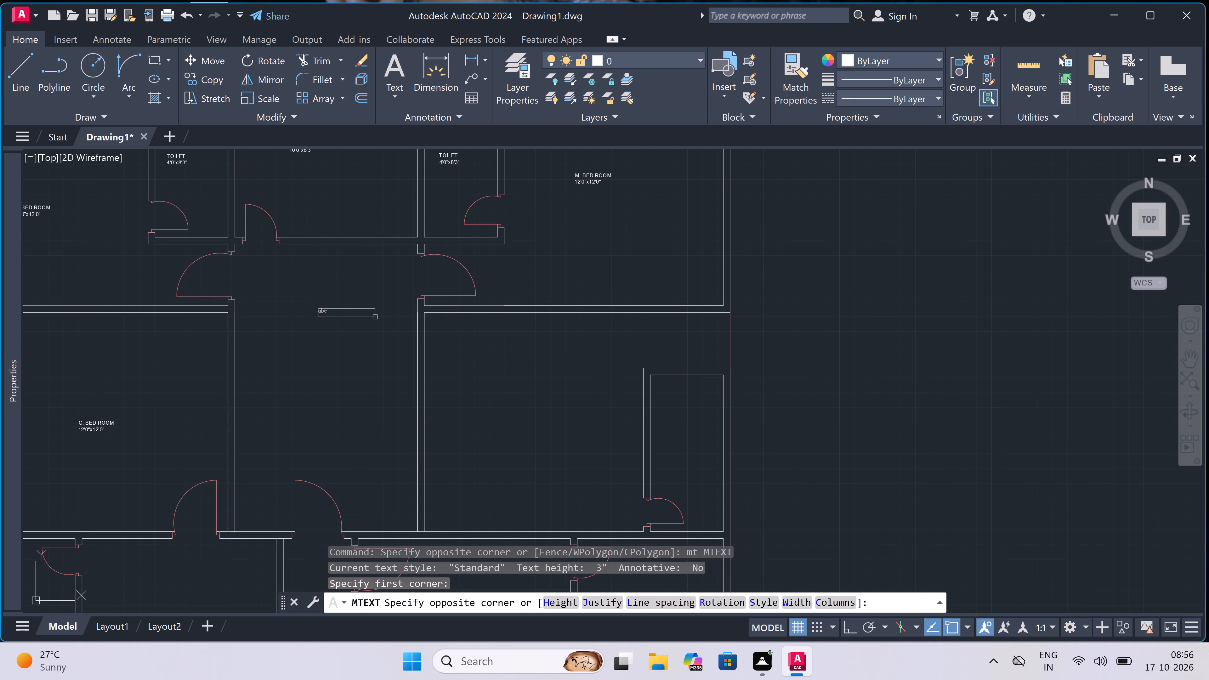
pyautogui.click(823, 348)
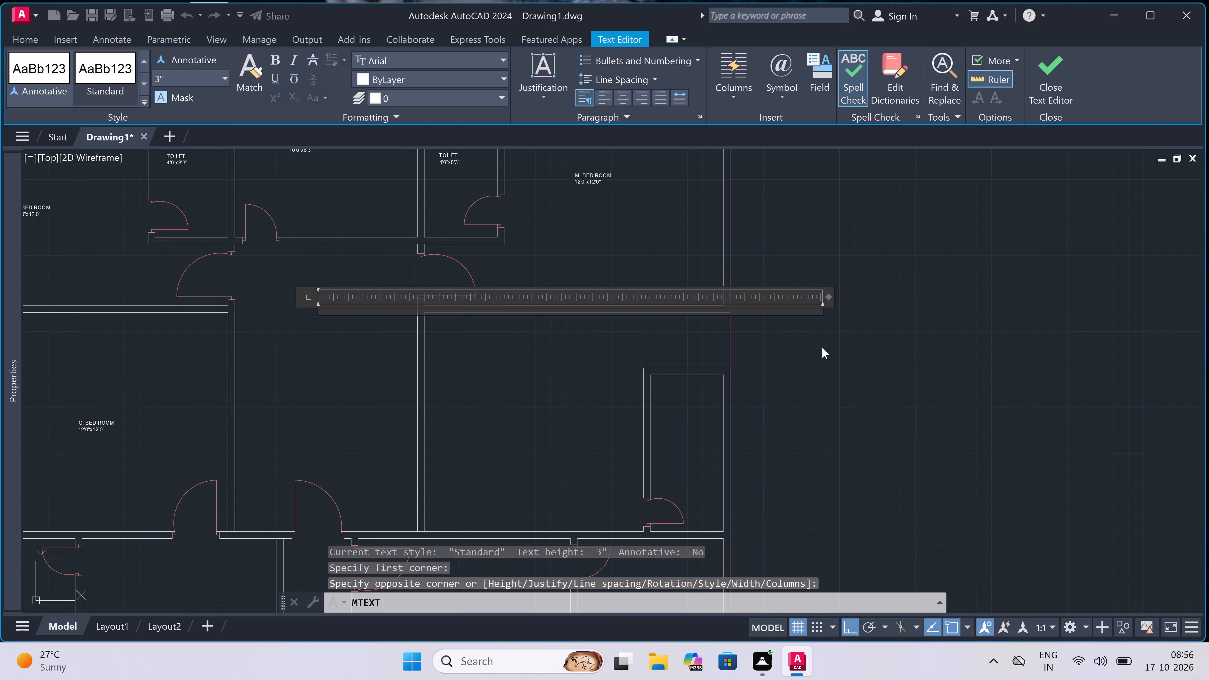
pyautogui.write('DINING')
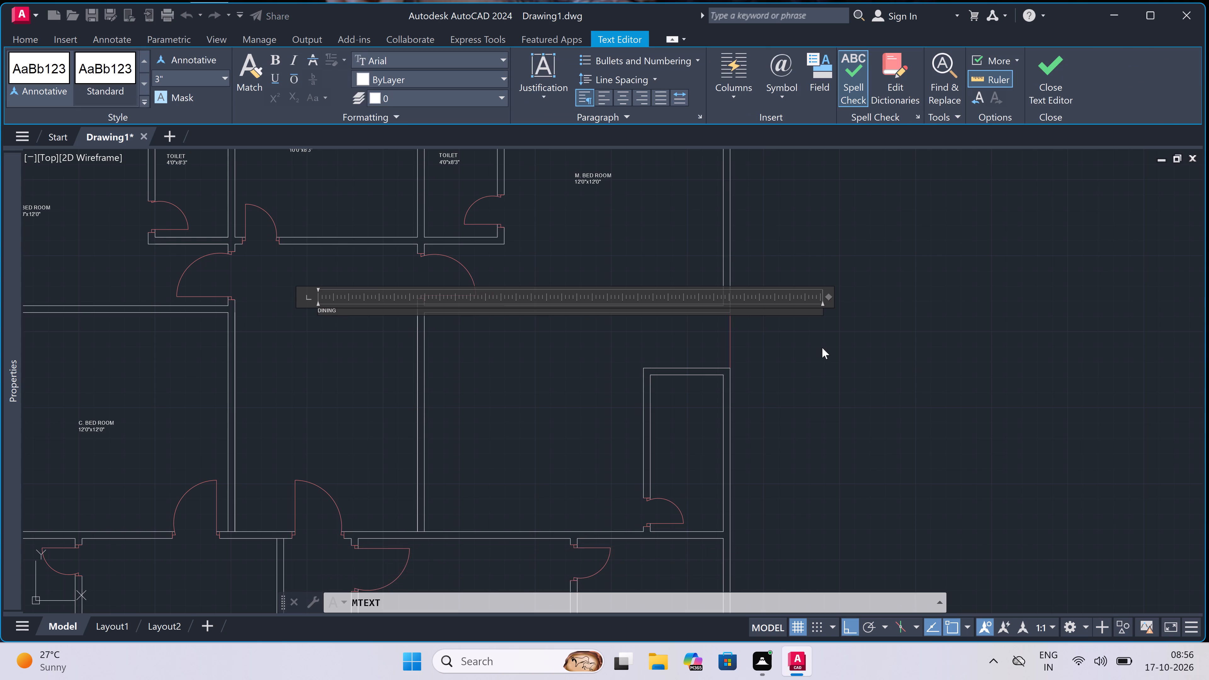
pyautogui.press('Return')
pyautogui.press('1')
pyautogui.write("0'")
pyautogui.press('8')
pyautogui.hotkey('shift', '"')
pyautogui.press('x')
pyautogui.write("13'")
pyautogui.press('9')
pyautogui.hotkey('shift', '"')
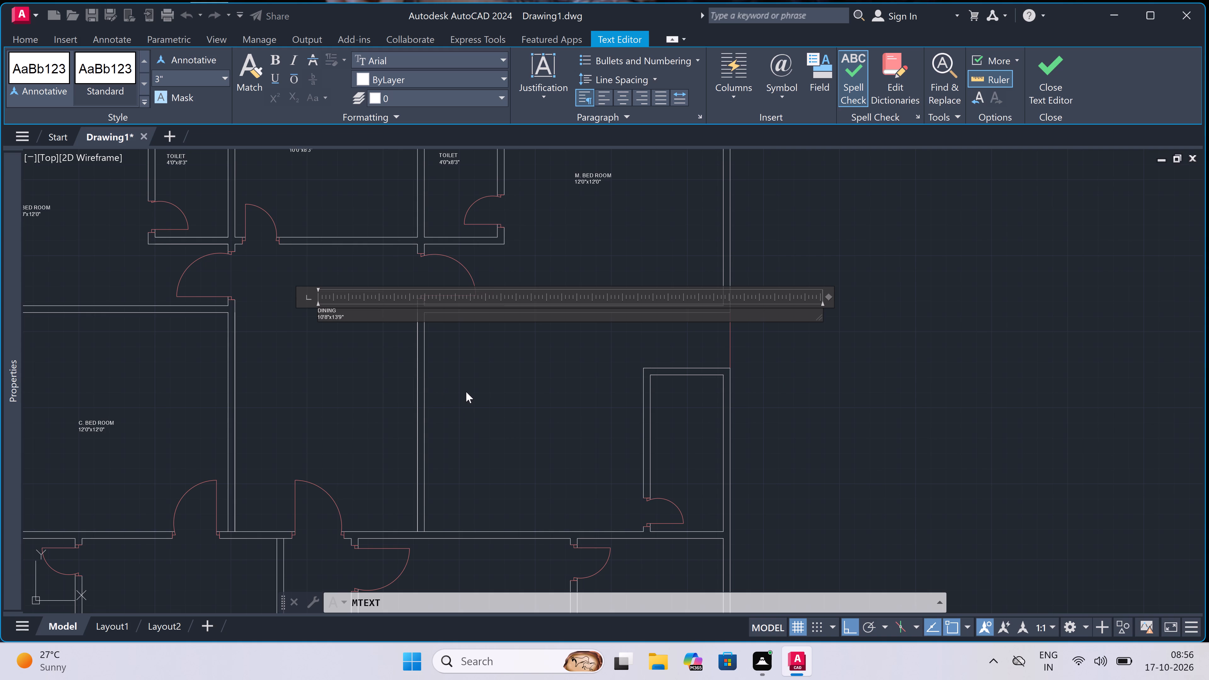
pyautogui.click(473, 413)
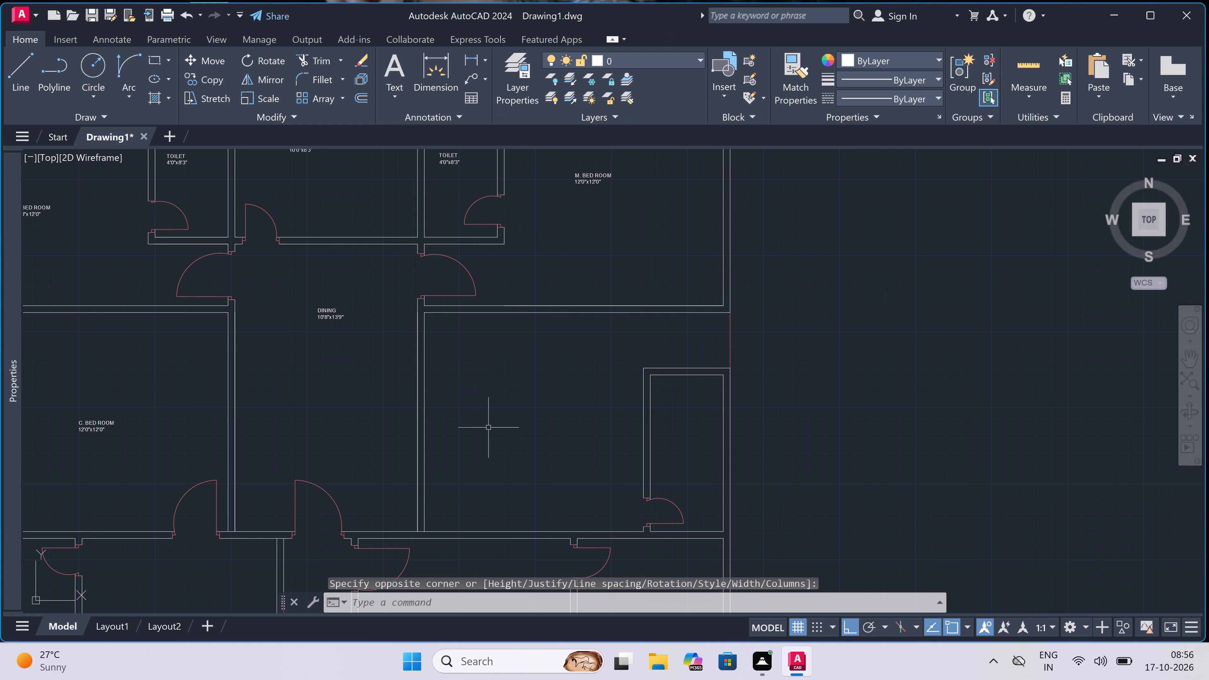
# Label the room east of the dining room with multiline text reading C. BED ROOM and 12'0"x12'0" on a second line.
pyautogui.write('mt')
pyautogui.press('space')
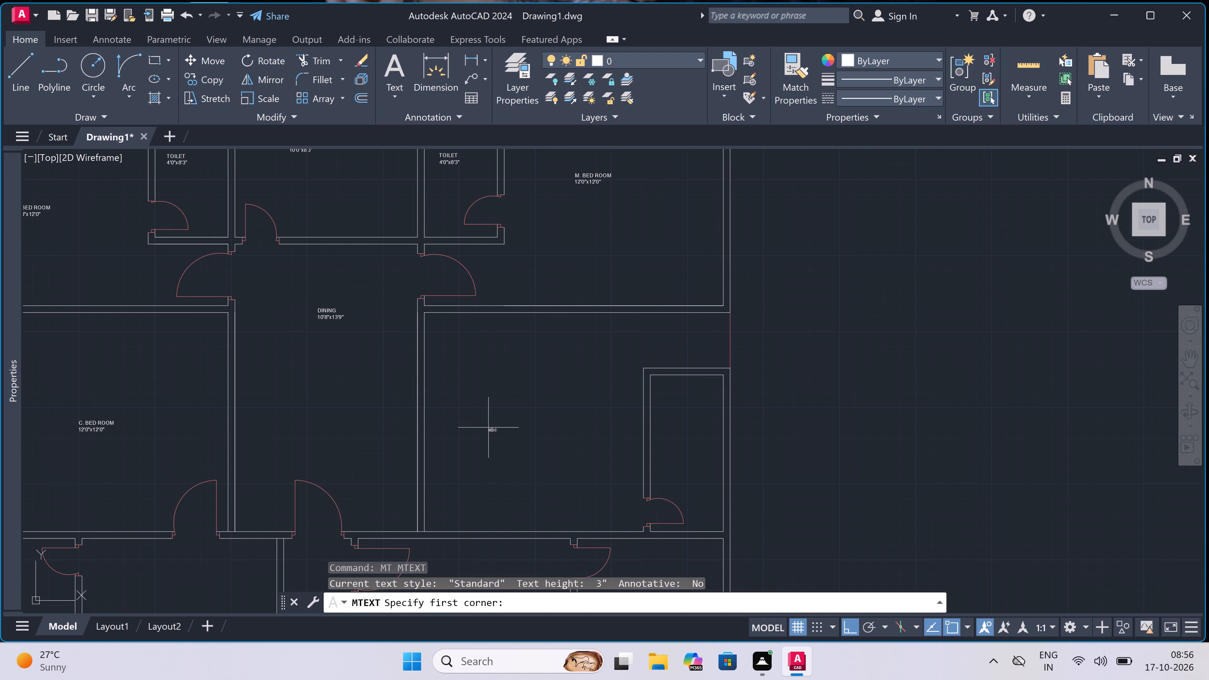
pyautogui.click(490, 428)
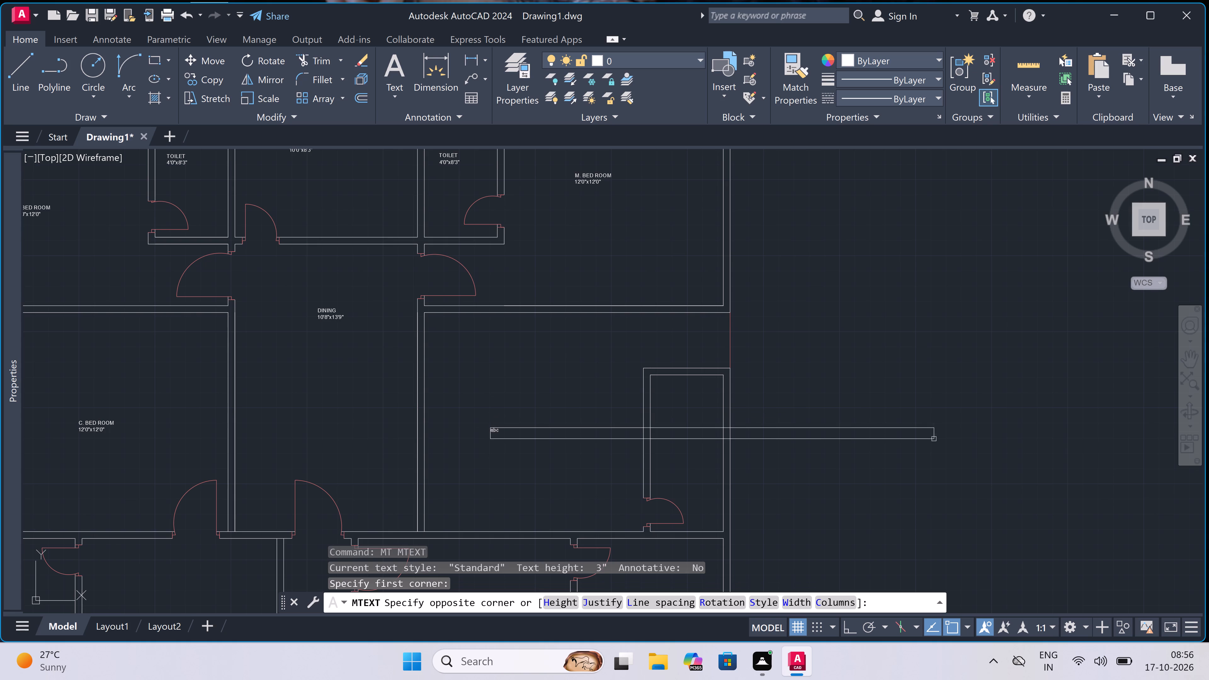
pyautogui.click(1007, 444)
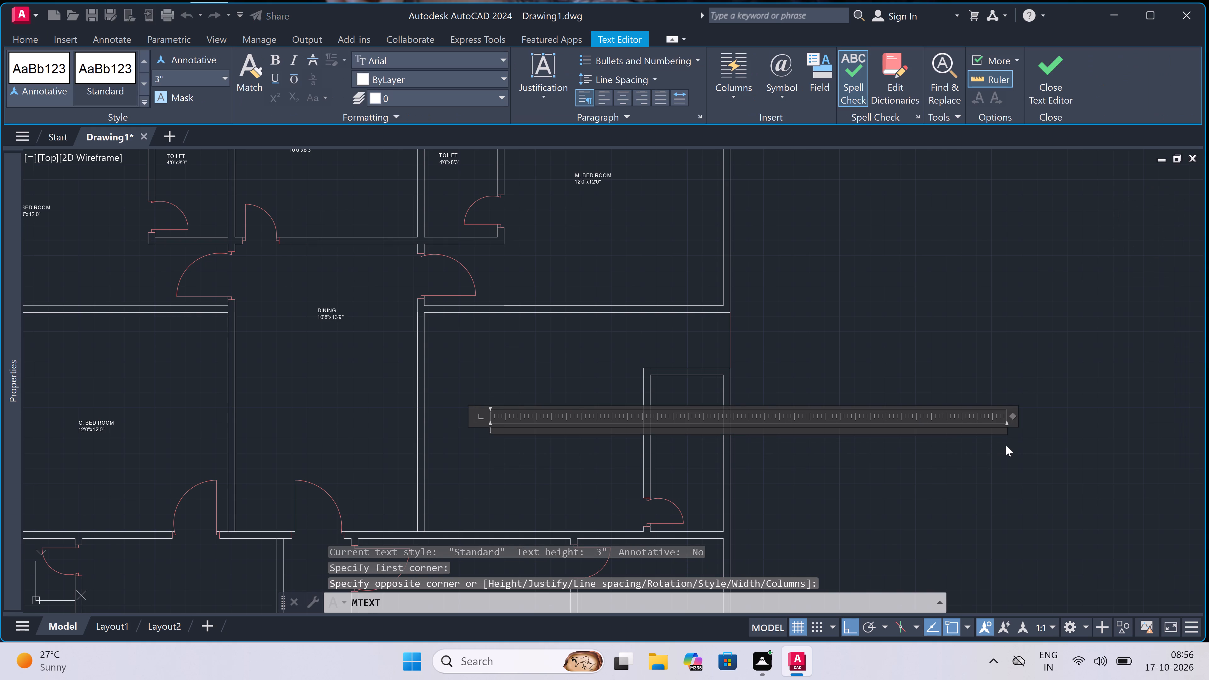
pyautogui.press('c')
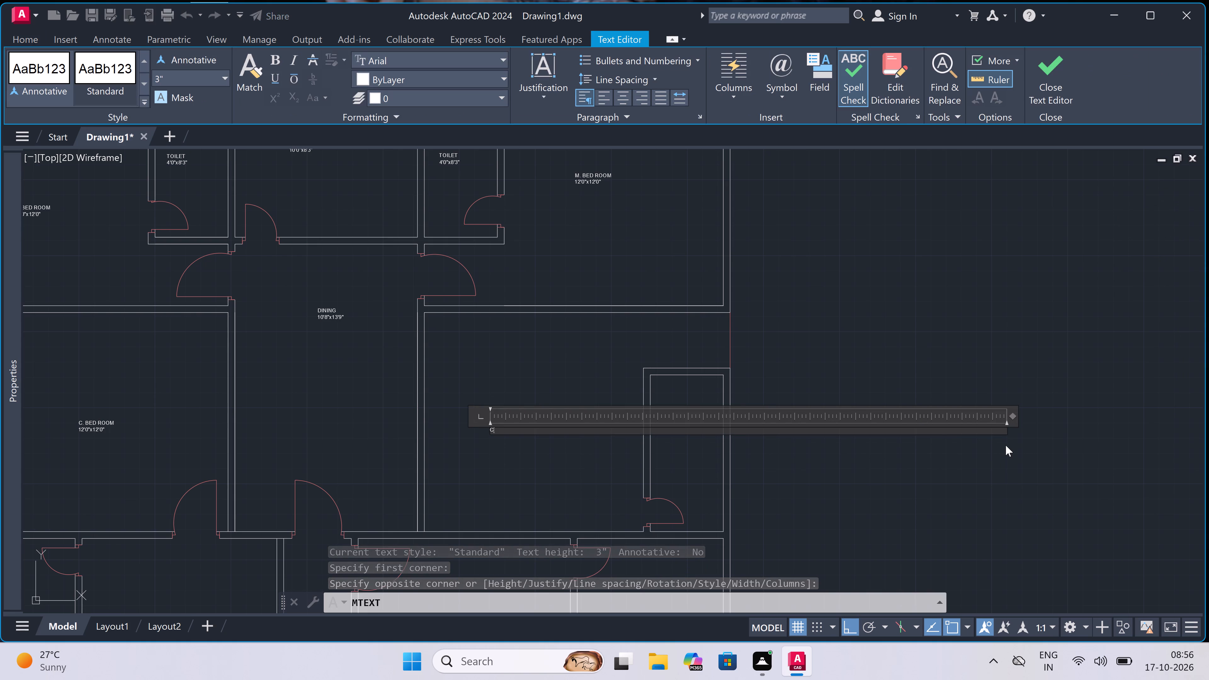
pyautogui.write('. BED ROOM')
pyautogui.press('Return')
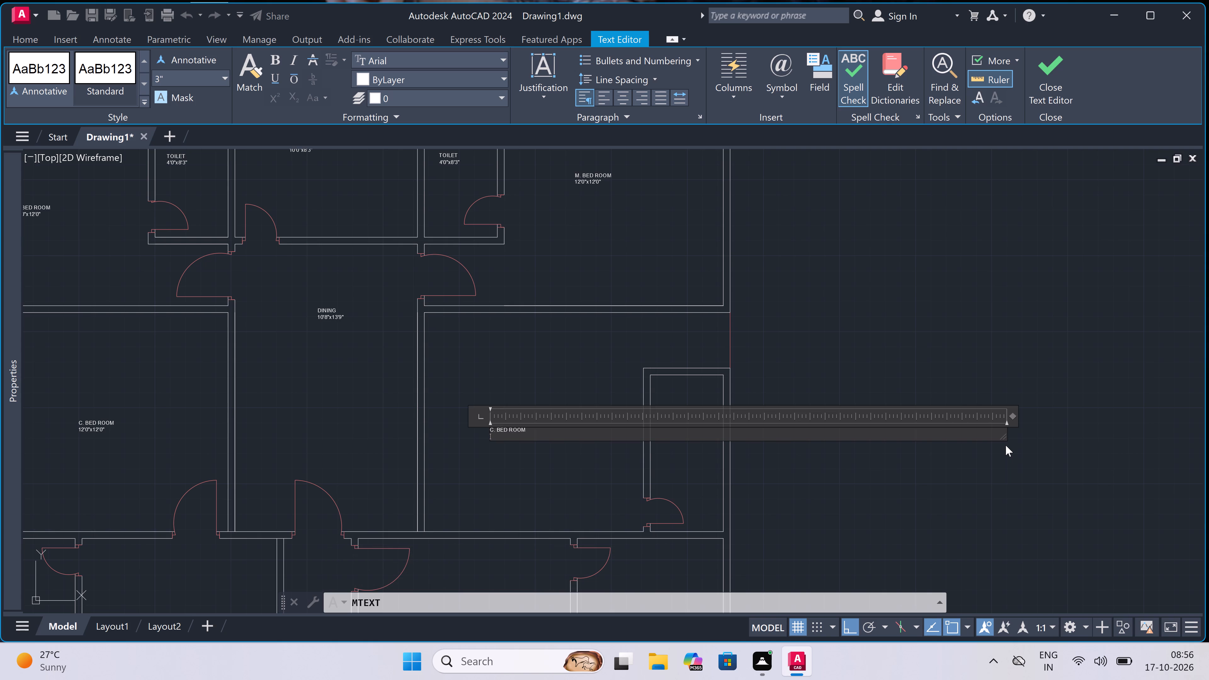
pyautogui.write('12')
pyautogui.press("'")
pyautogui.press('0')
pyautogui.hotkey('shift', '"')
pyautogui.press('x')
pyautogui.write('12')
pyautogui.press("'")
pyautogui.write('0"')
pyautogui.click(572, 493)
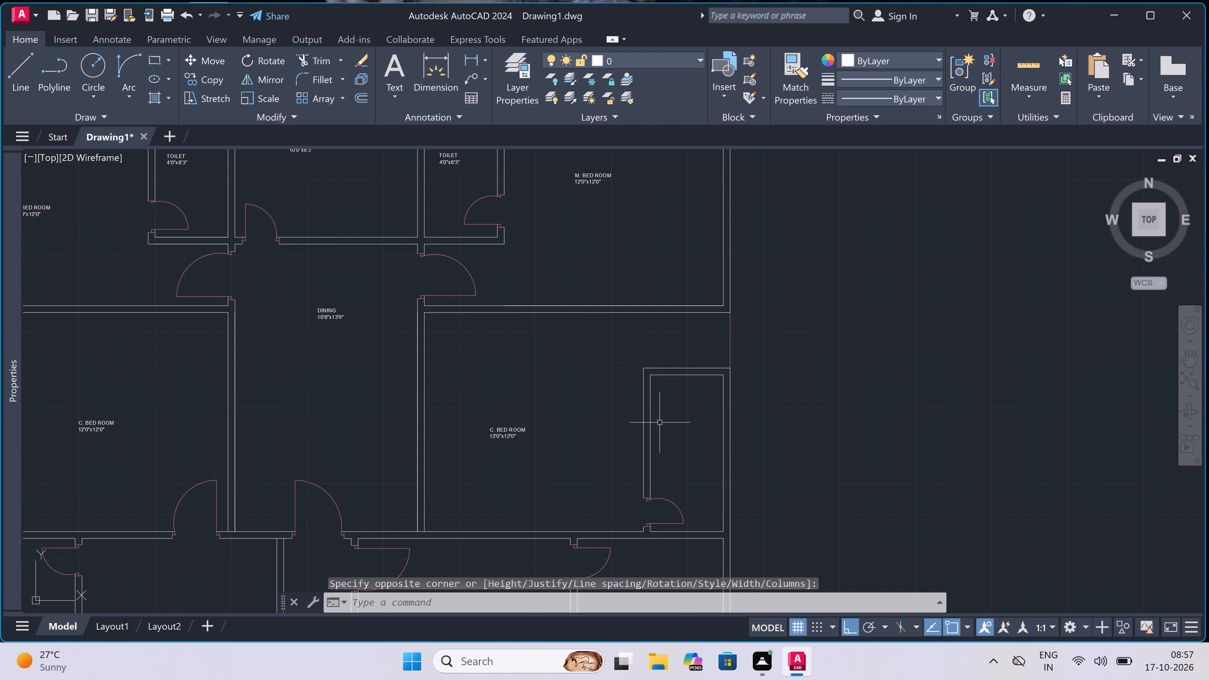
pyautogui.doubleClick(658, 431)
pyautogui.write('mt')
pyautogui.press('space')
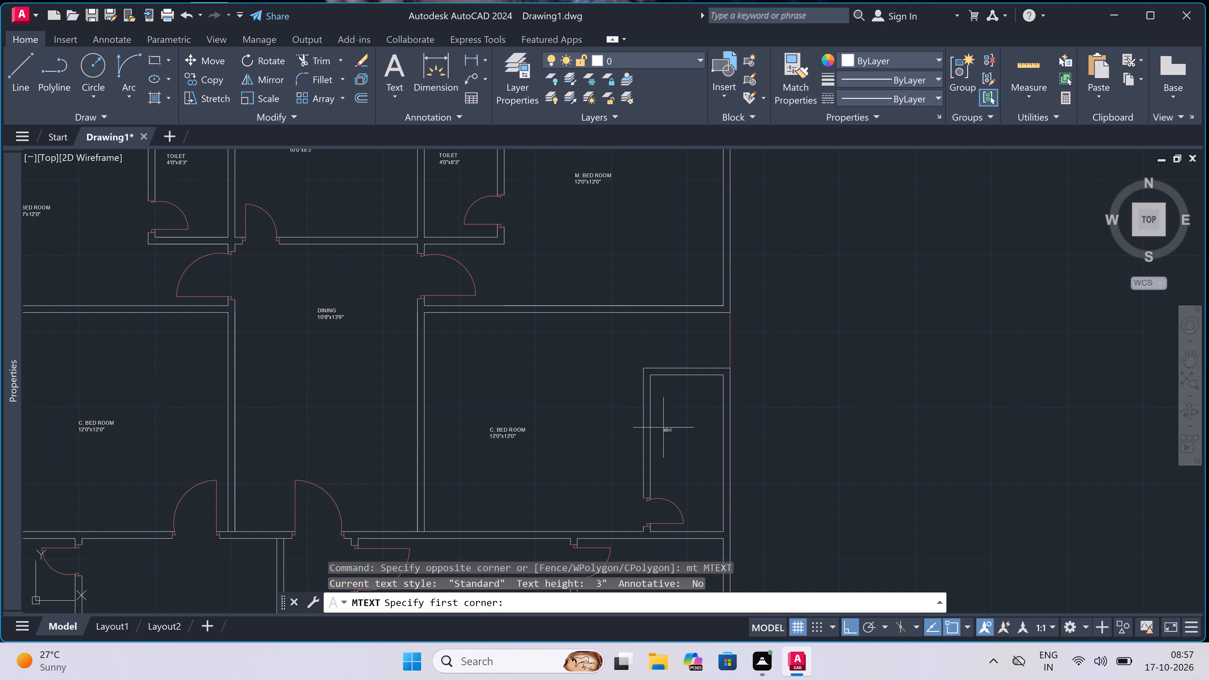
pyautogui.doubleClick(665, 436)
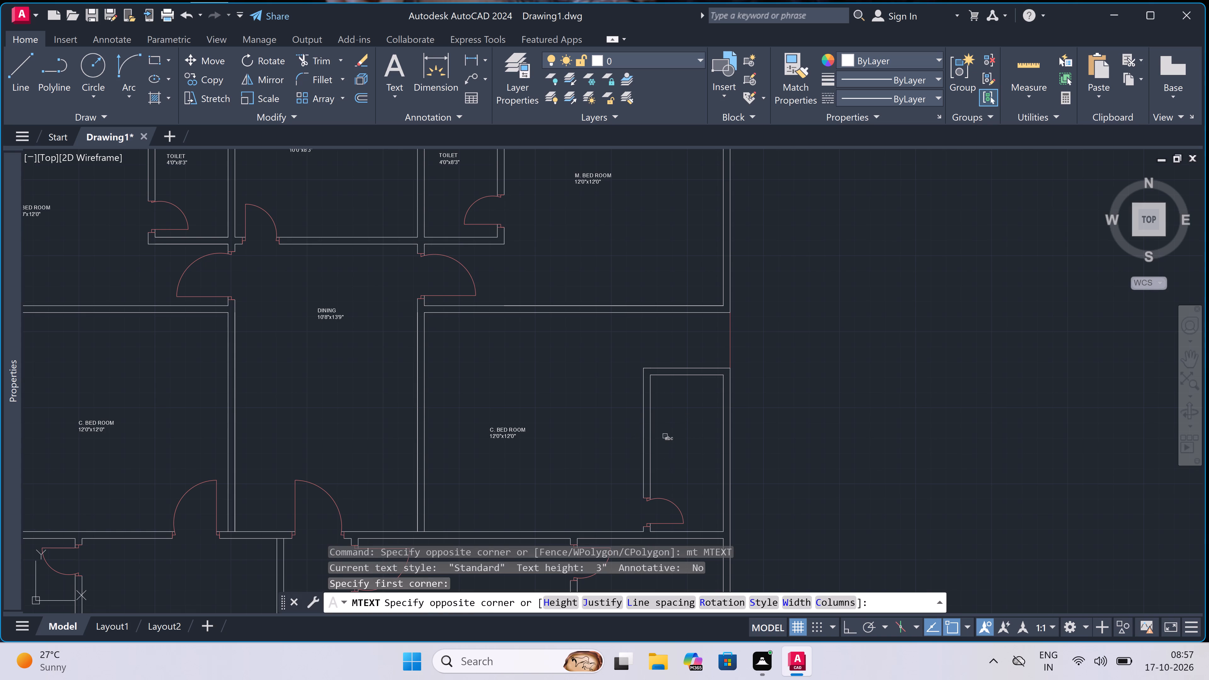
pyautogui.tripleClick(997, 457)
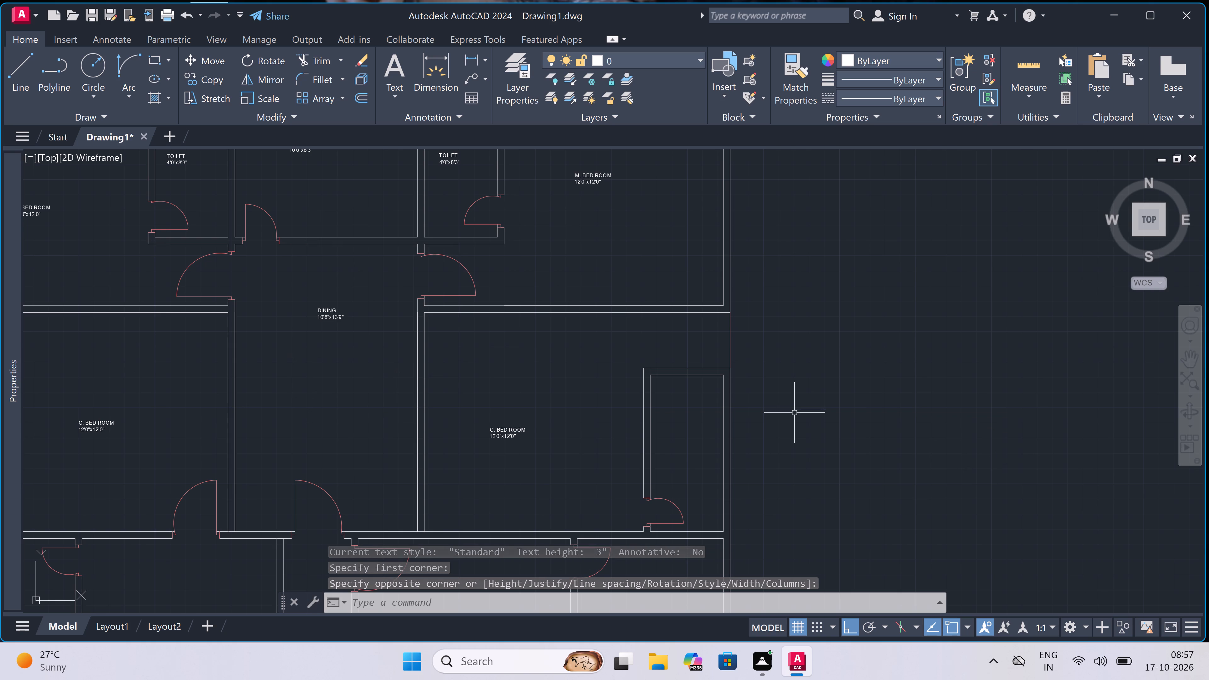
# Label the small room inside the eastern C. BED ROOM with multiline text reading TOILET and 4'0"x8'7" on a second line.
pyautogui.press('space')
pyautogui.click(660, 436)
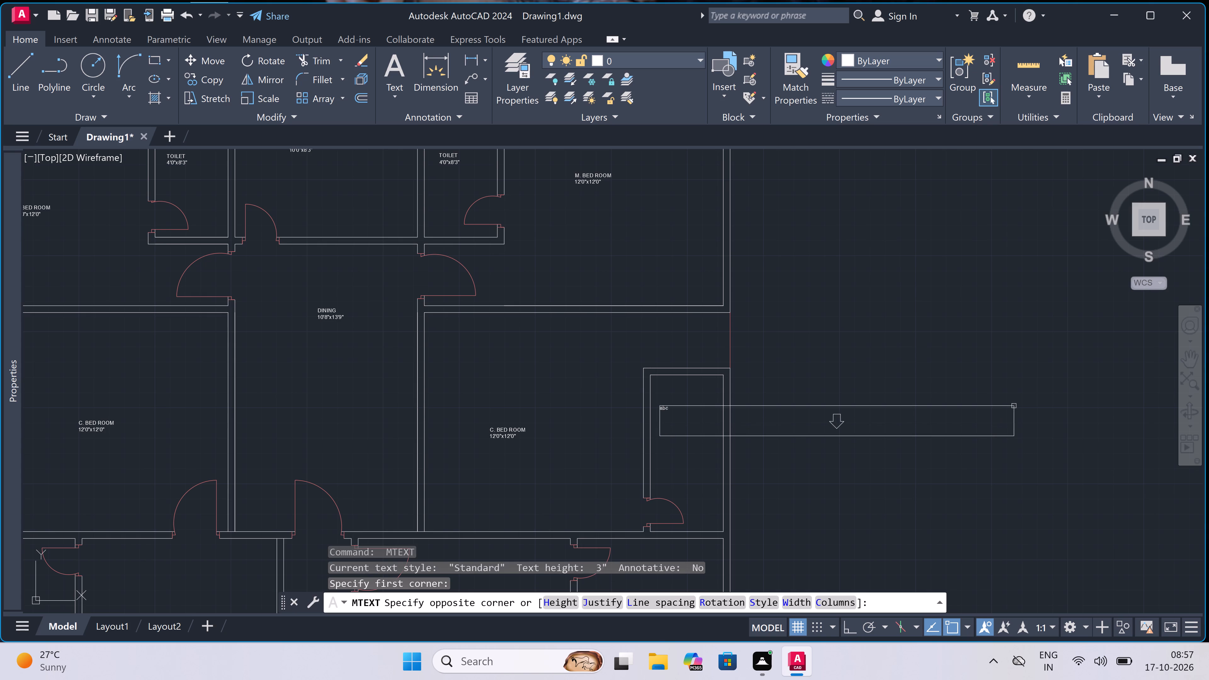
pyautogui.doubleClick(1051, 460)
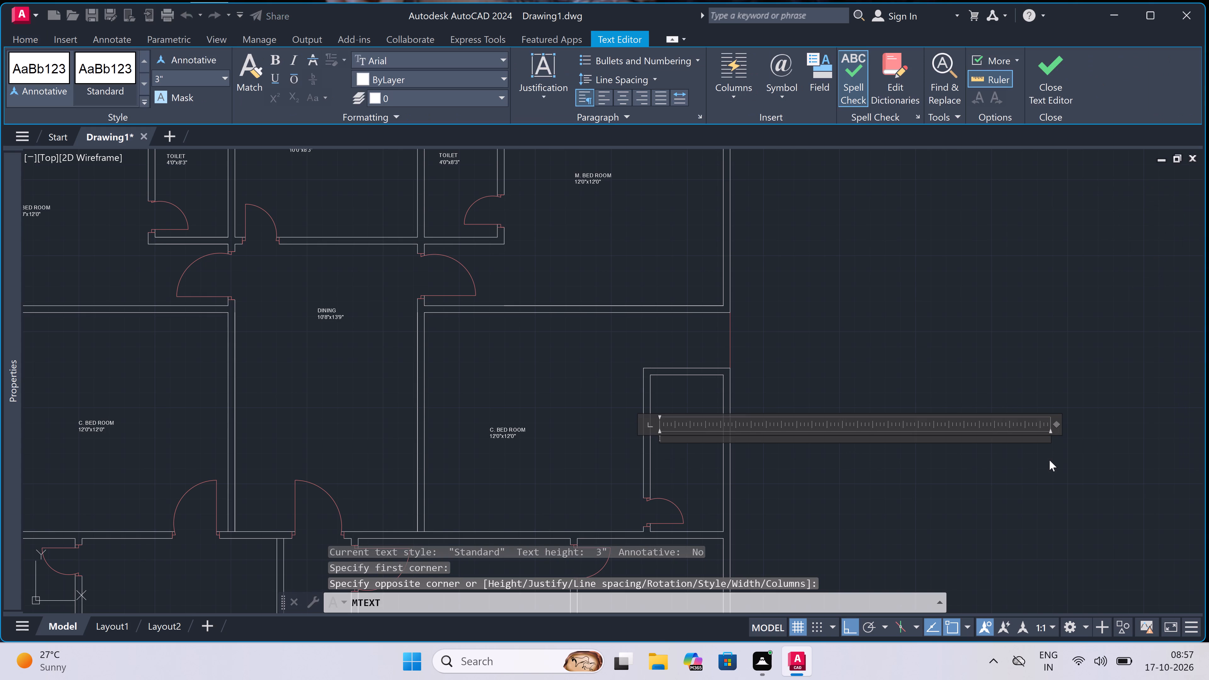
pyautogui.write('TOILET')
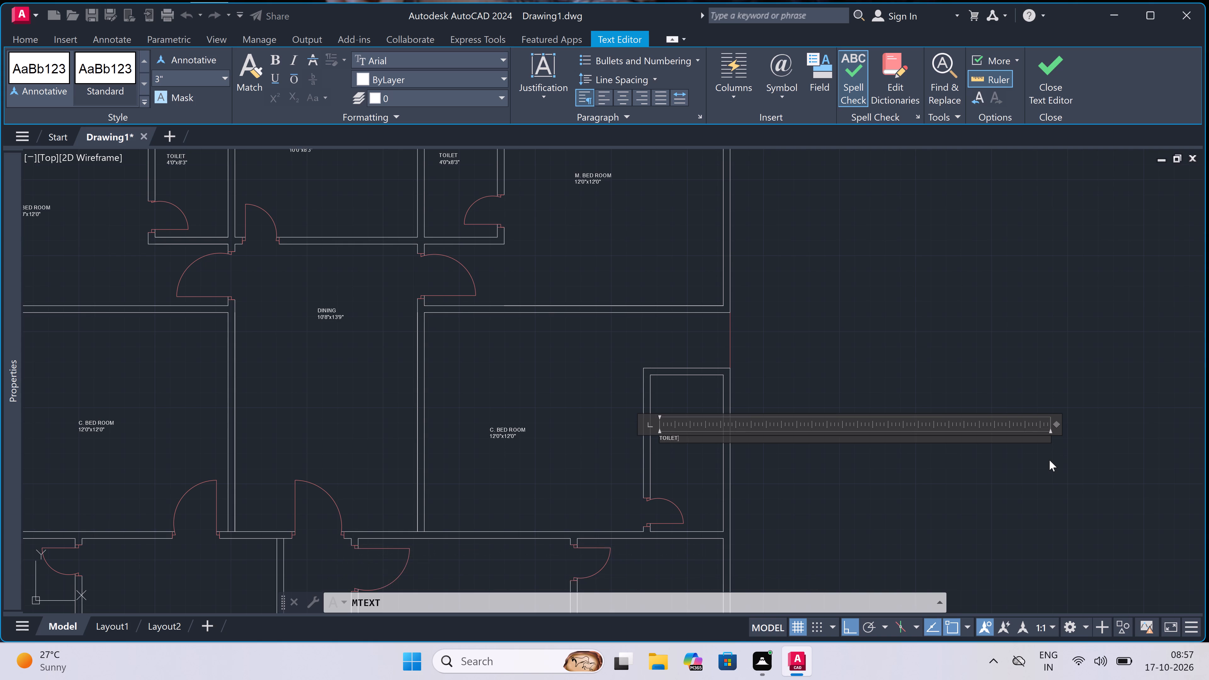
pyautogui.press('Return')
pyautogui.press('4')
pyautogui.press("'")
pyautogui.press('0')
pyautogui.hotkey('shift', '"')
pyautogui.press('x')
pyautogui.press('8')
pyautogui.press("'")
pyautogui.press('7')
pyautogui.hotkey('shift', '"')
pyautogui.doubleClick(729, 499)
# Label the unlabelled room south of the eastern C. BED ROOM with multiline text reading DINING and 12'4"x12'3" on a second line.
pyautogui.scroll(-2, 728, 500)
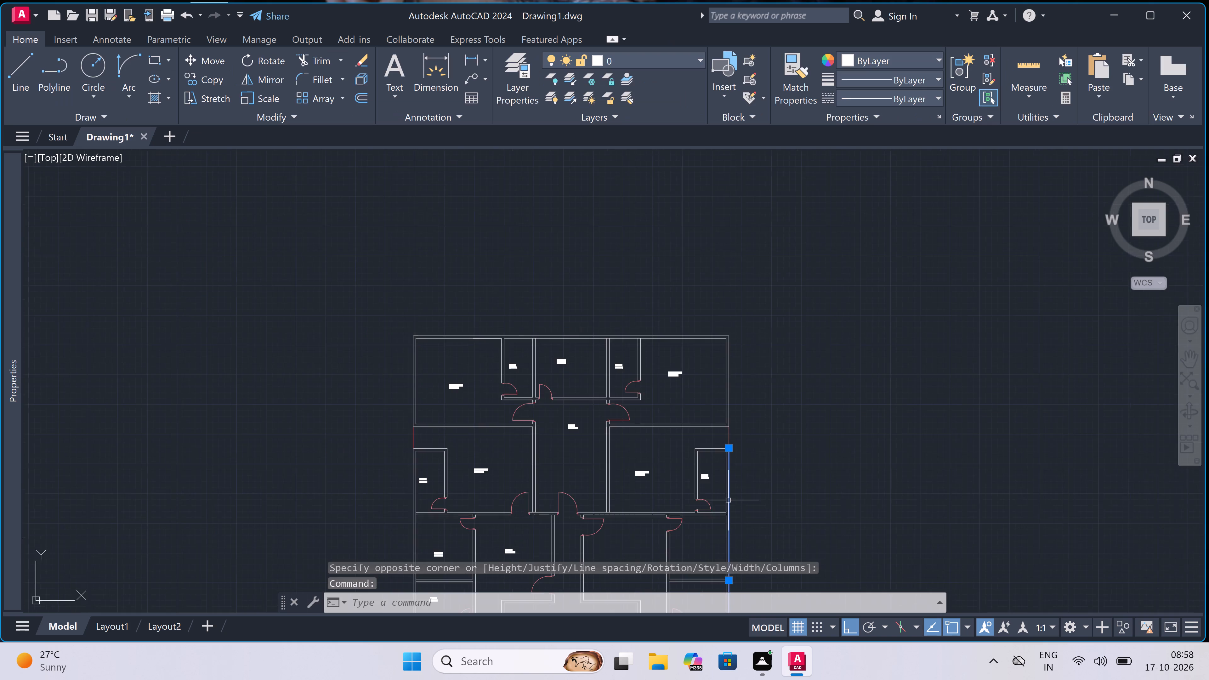
pyautogui.scroll(-1, 728, 500)
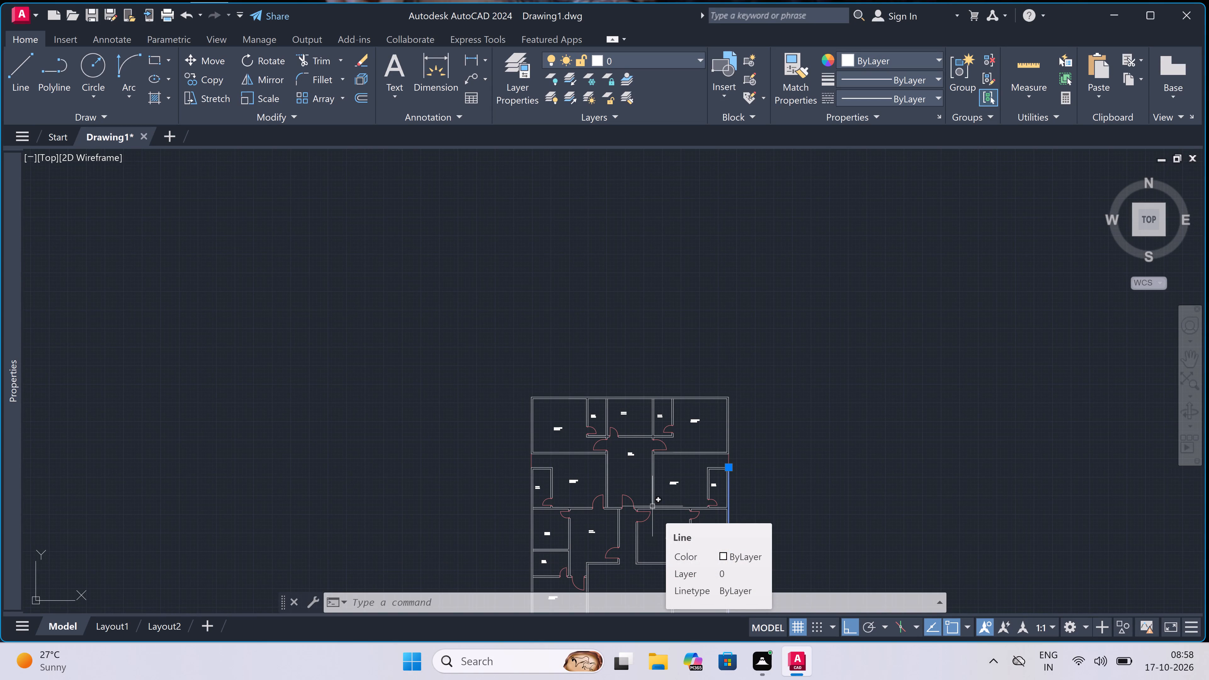
pyautogui.scroll(-2, 652, 506)
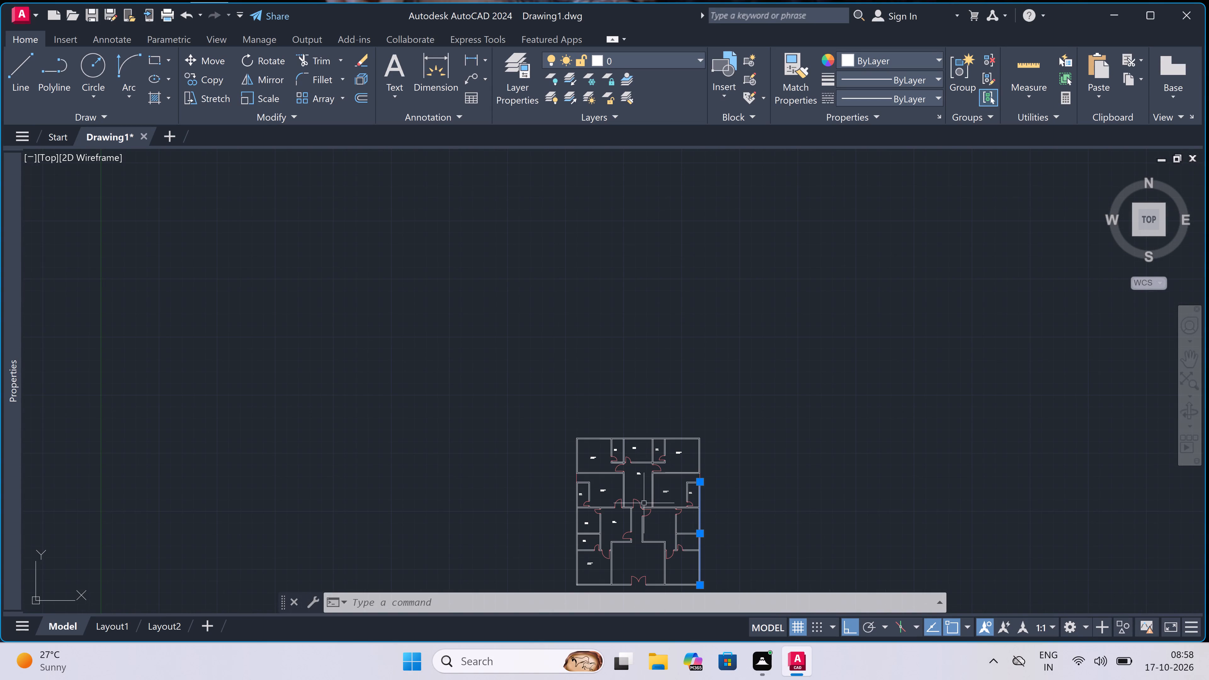
pyautogui.scroll(-1, 644, 501)
pyautogui.scroll(4, 629, 508)
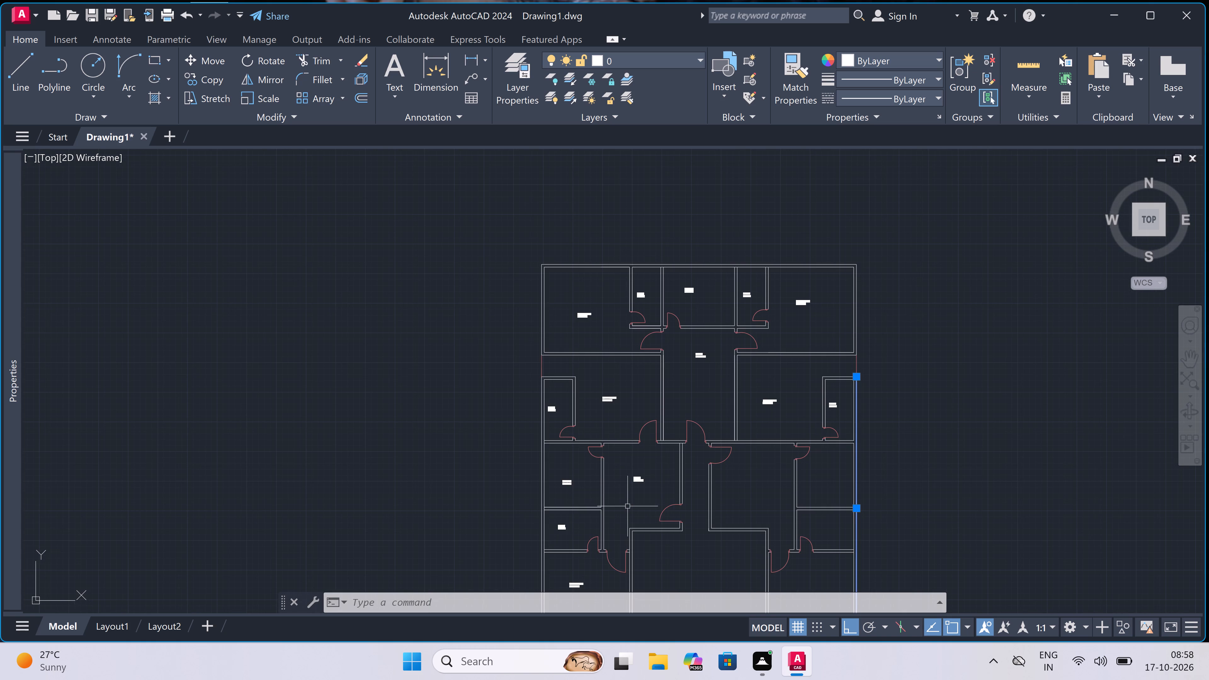
pyautogui.scroll(2, 627, 504)
pyautogui.scroll(-3, 627, 504)
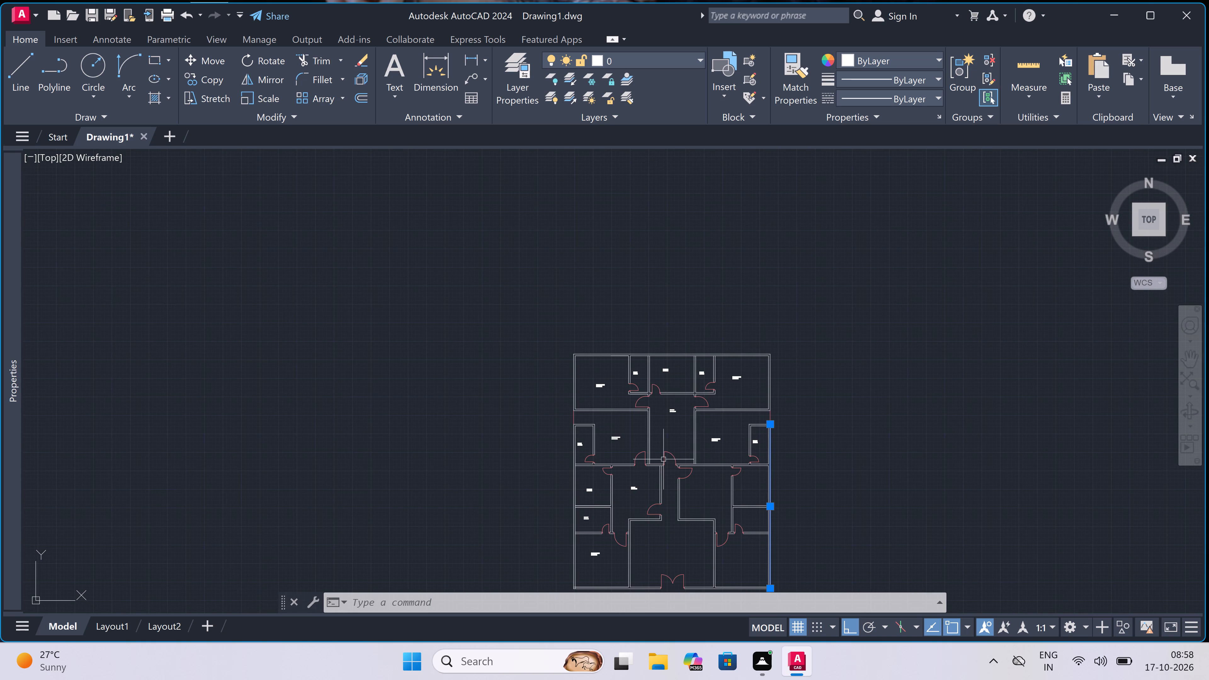
pyautogui.press('Escape')
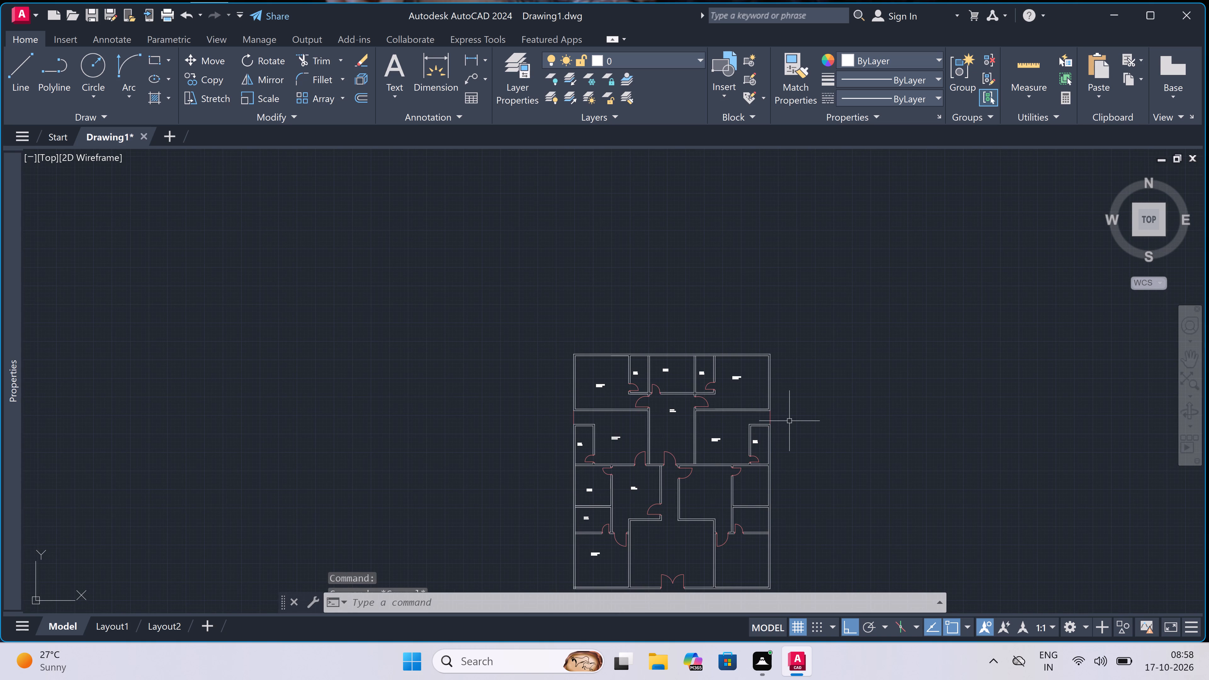
pyautogui.click(644, 513)
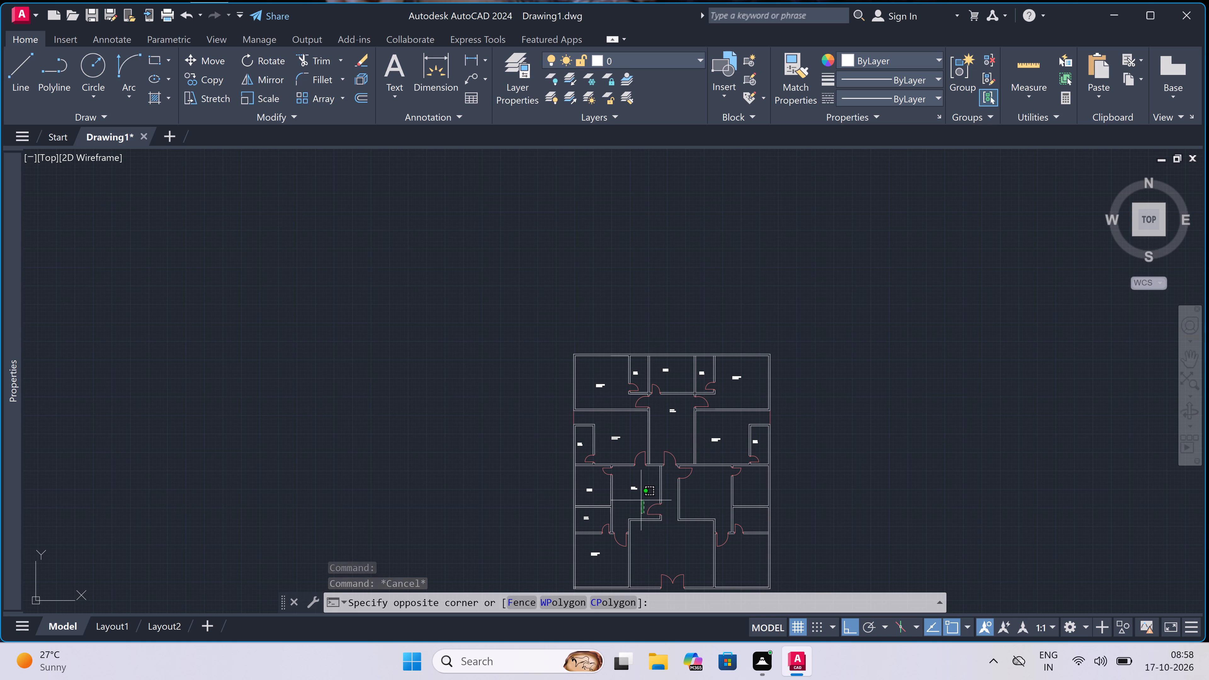
pyautogui.press('Escape')
pyautogui.scroll(-1, 640, 501)
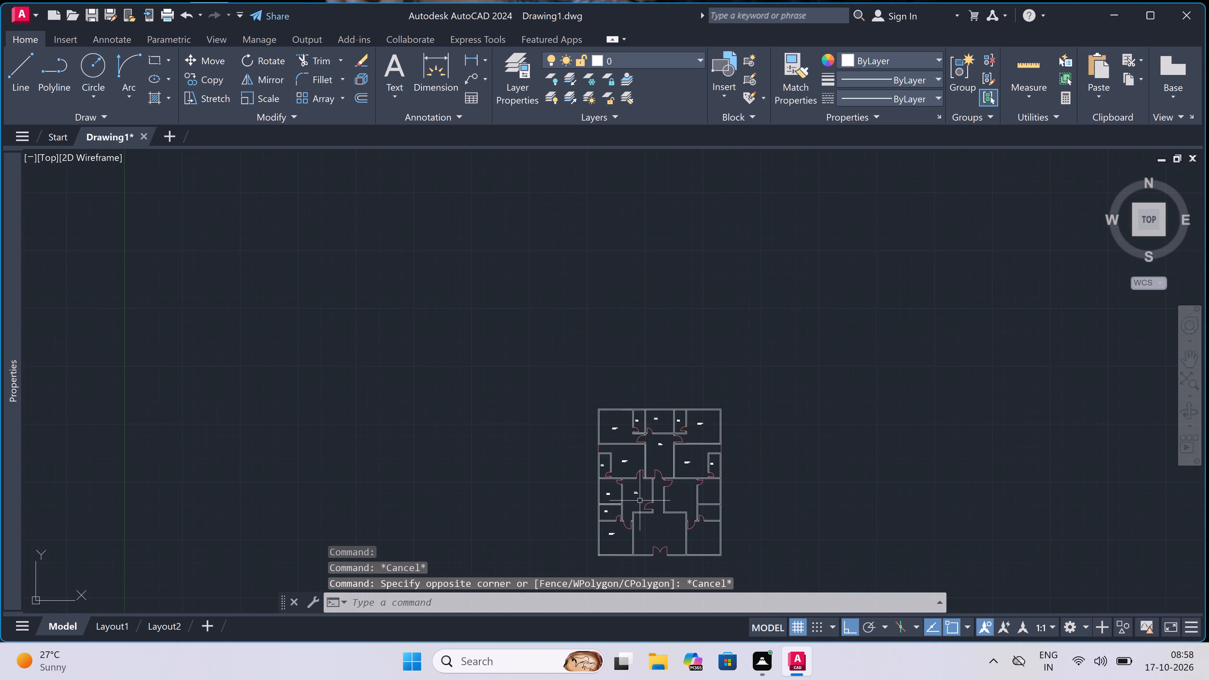
pyautogui.scroll(-1, 640, 501)
pyautogui.scroll(3, 663, 525)
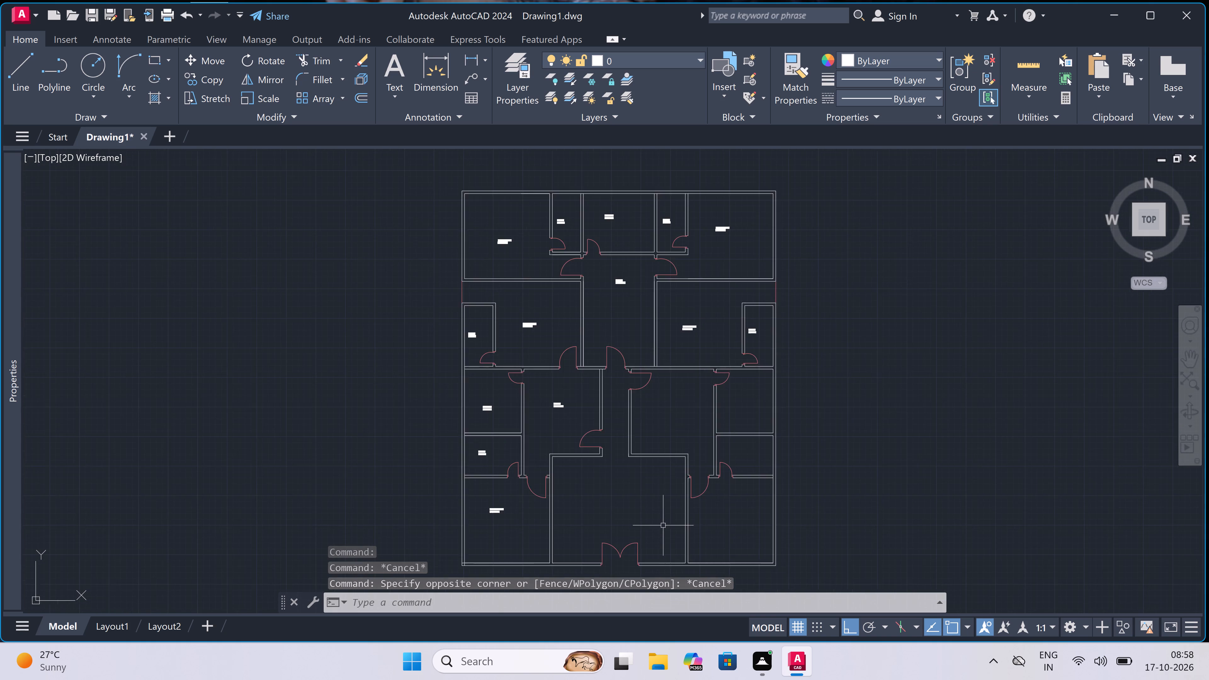
pyautogui.scroll(2, 663, 525)
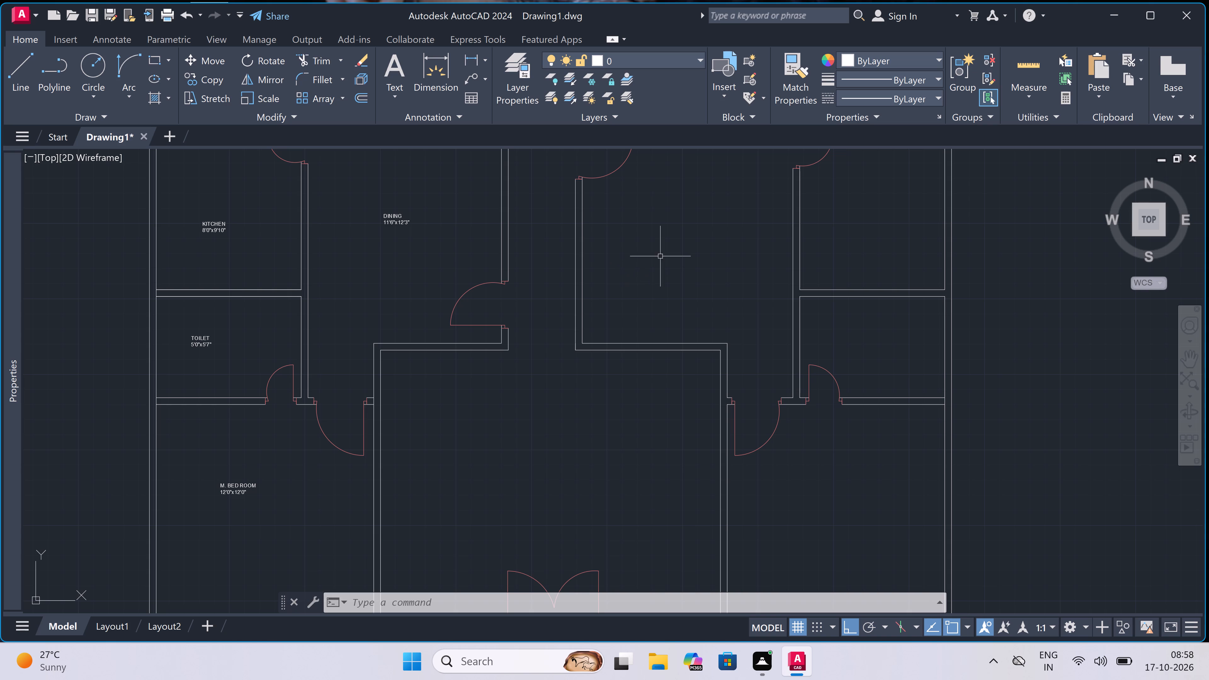
pyautogui.write('mt')
pyautogui.press('space')
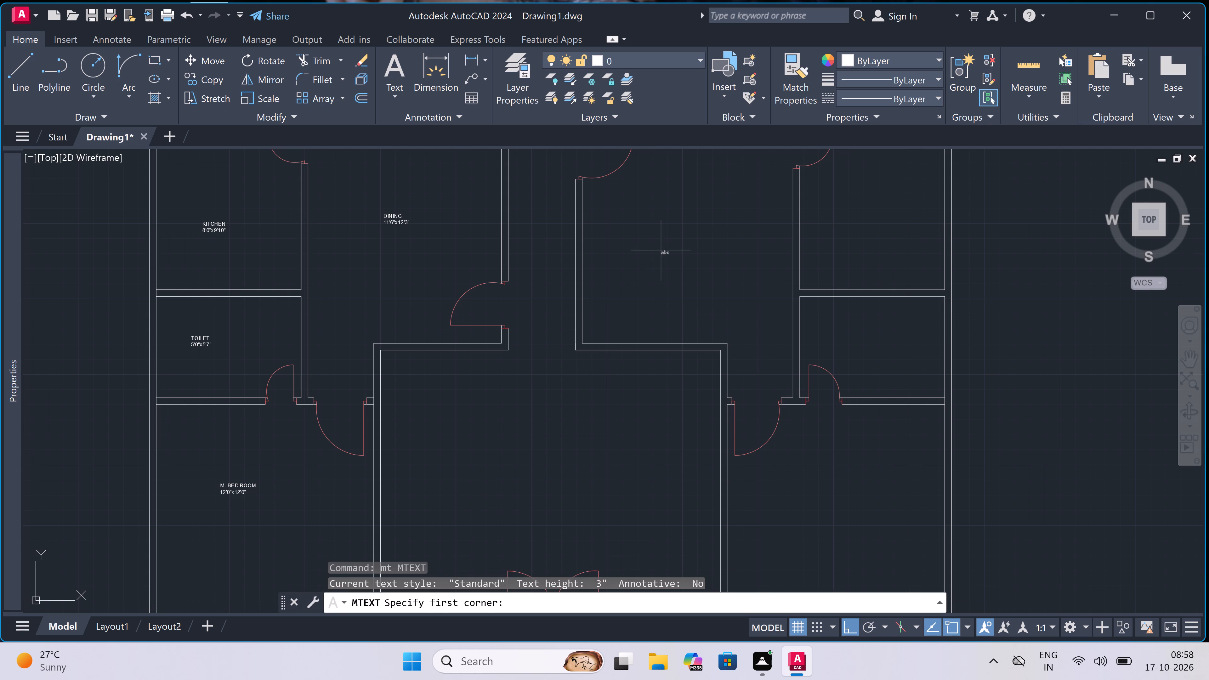
pyautogui.click(661, 250)
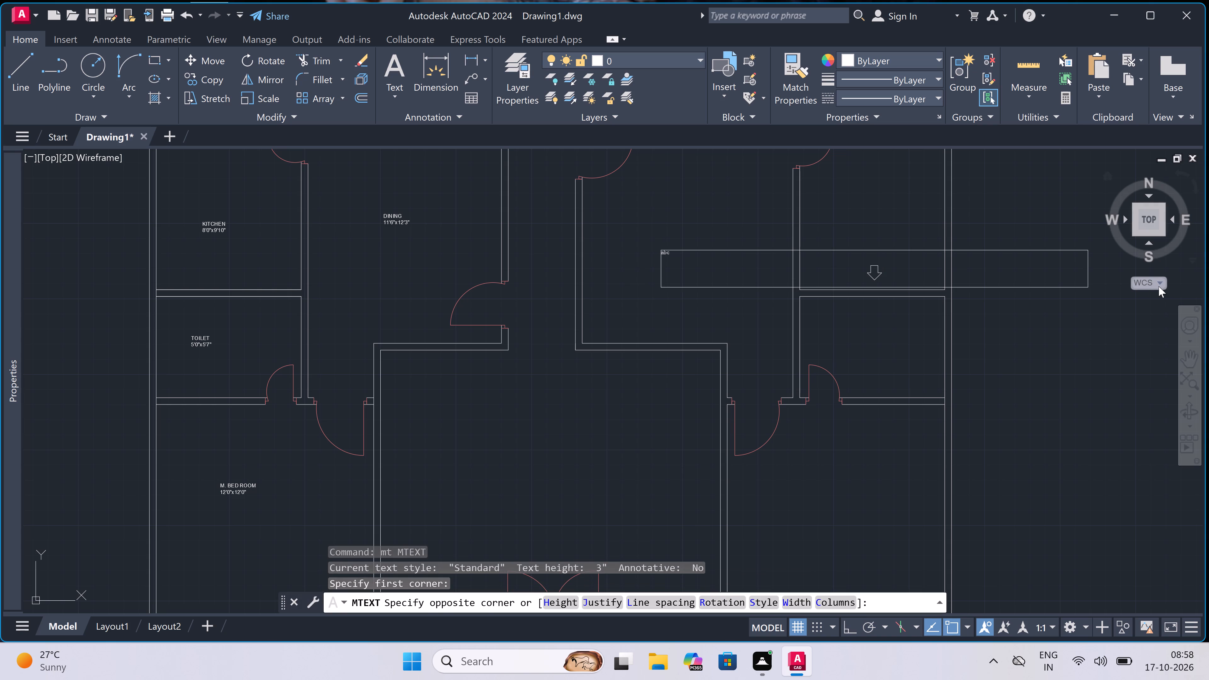
pyautogui.click(1058, 278)
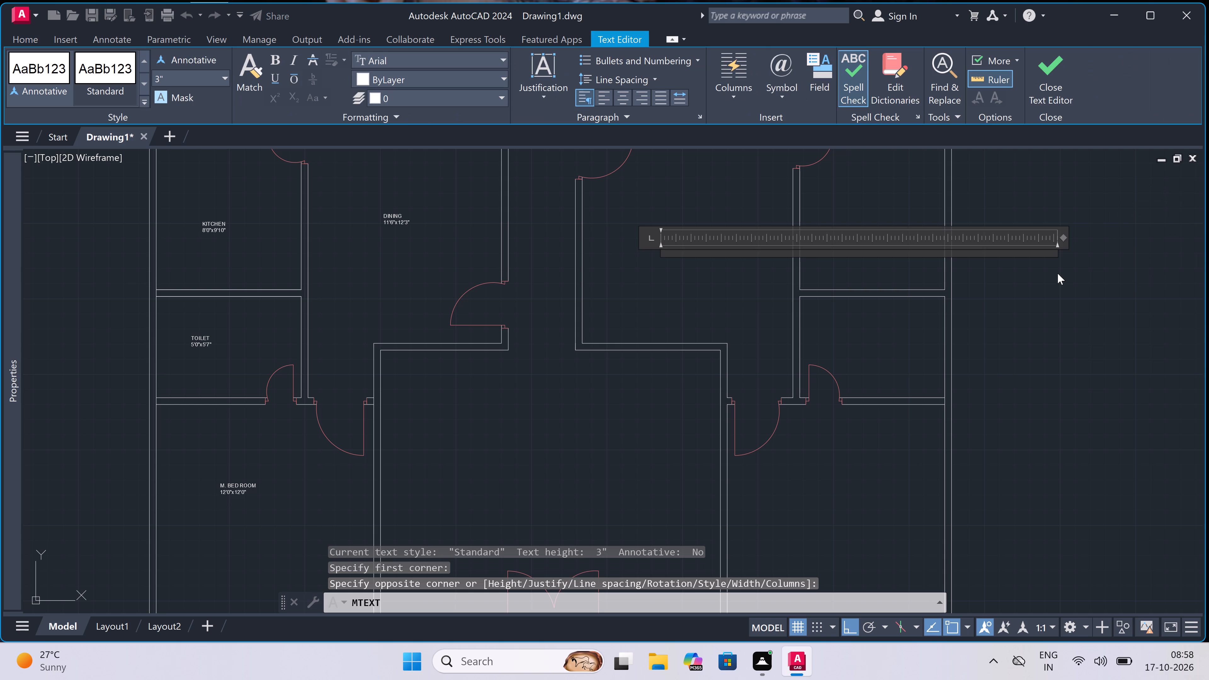
pyautogui.write('DI')
pyautogui.write('NIN')
pyautogui.press('g')
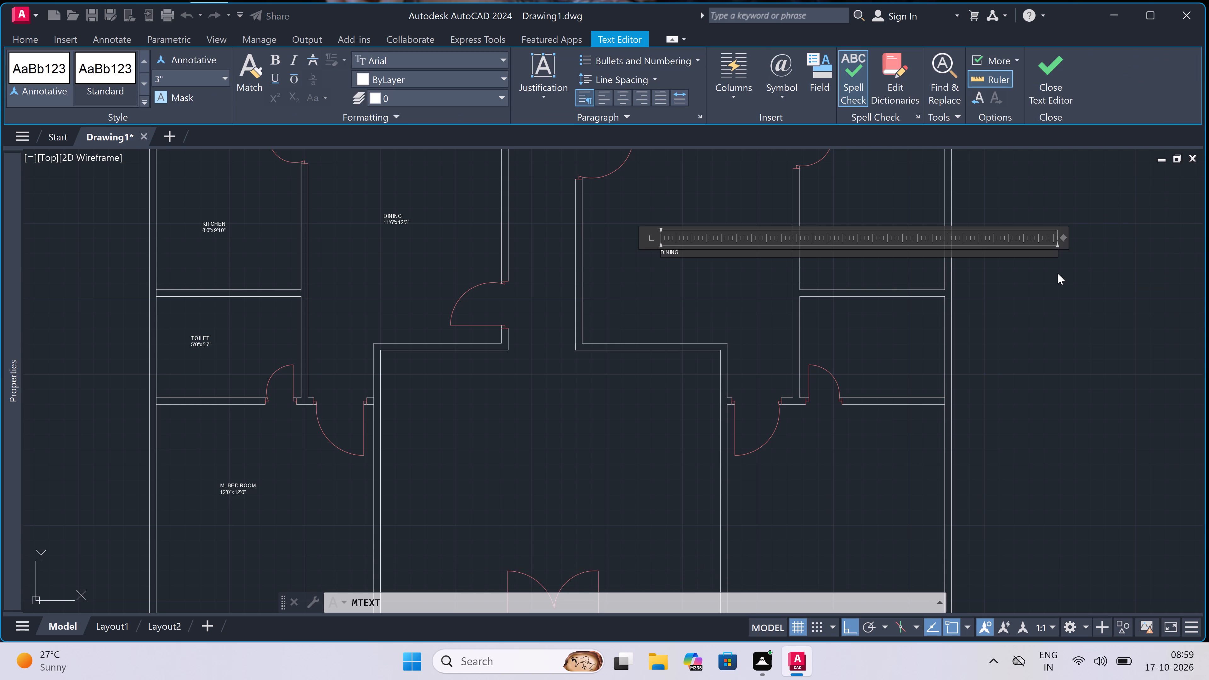
pyautogui.press('Return')
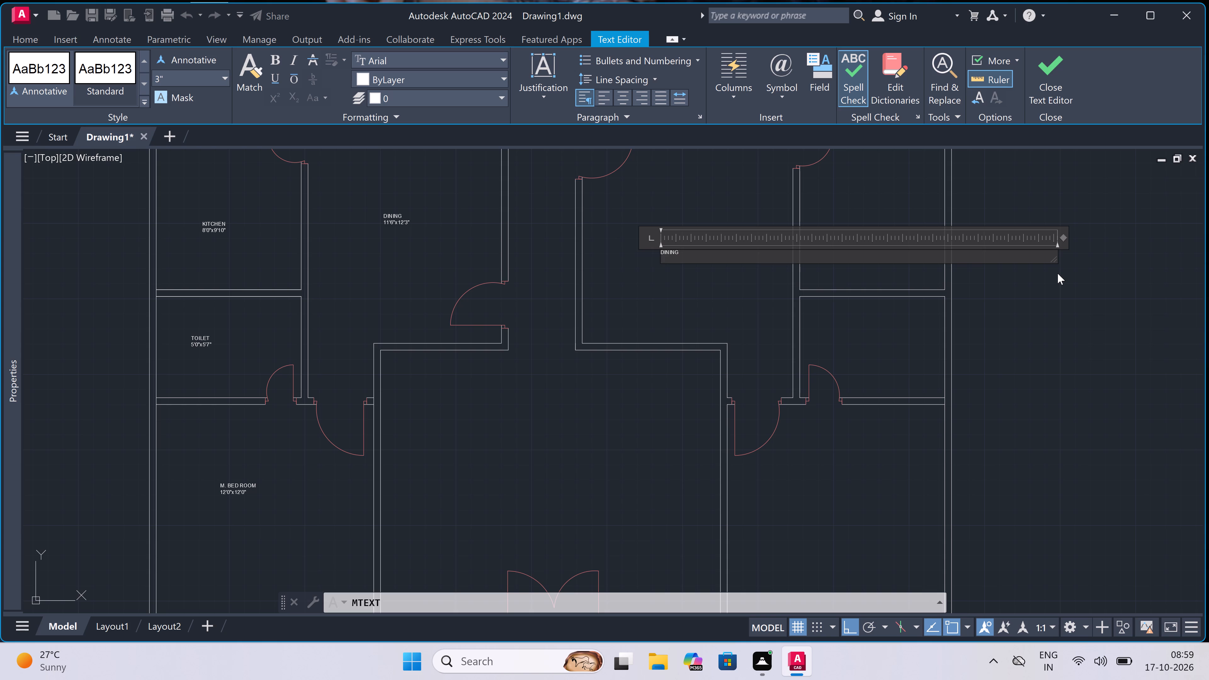
pyautogui.write('12')
pyautogui.press("'")
pyautogui.press('4')
pyautogui.hotkey('shift', '"')
pyautogui.press('x')
pyautogui.write('12')
pyautogui.write("'3")
pyautogui.hotkey('shift', '"')
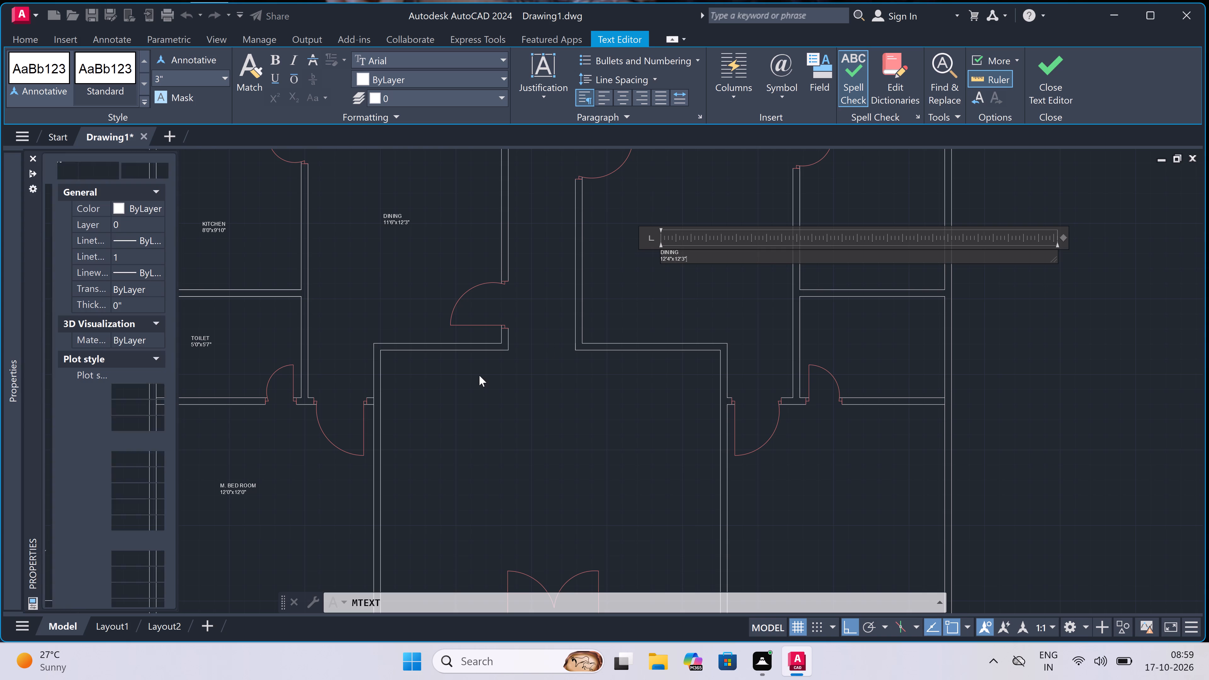
pyautogui.click(513, 205)
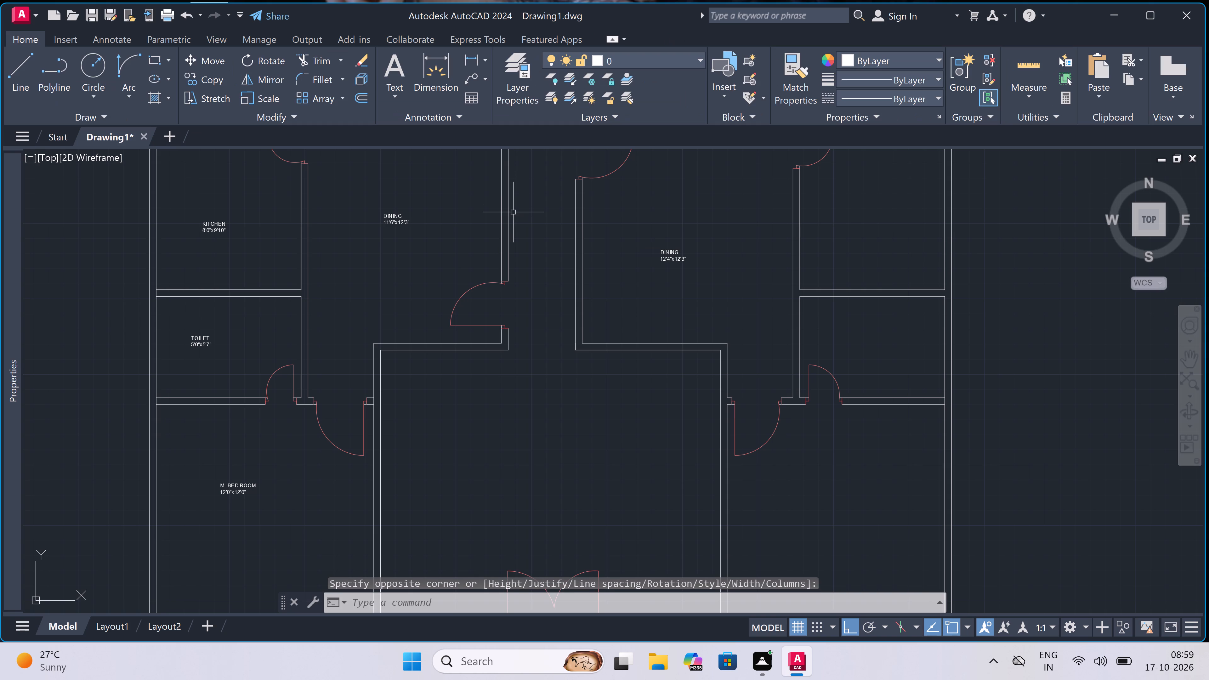
# Label the corridor between the two southern DINING rooms with multiline text reading PASSAGE and 5'8"x12'0" on a second line.
pyautogui.write('mt')
pyautogui.press('space')
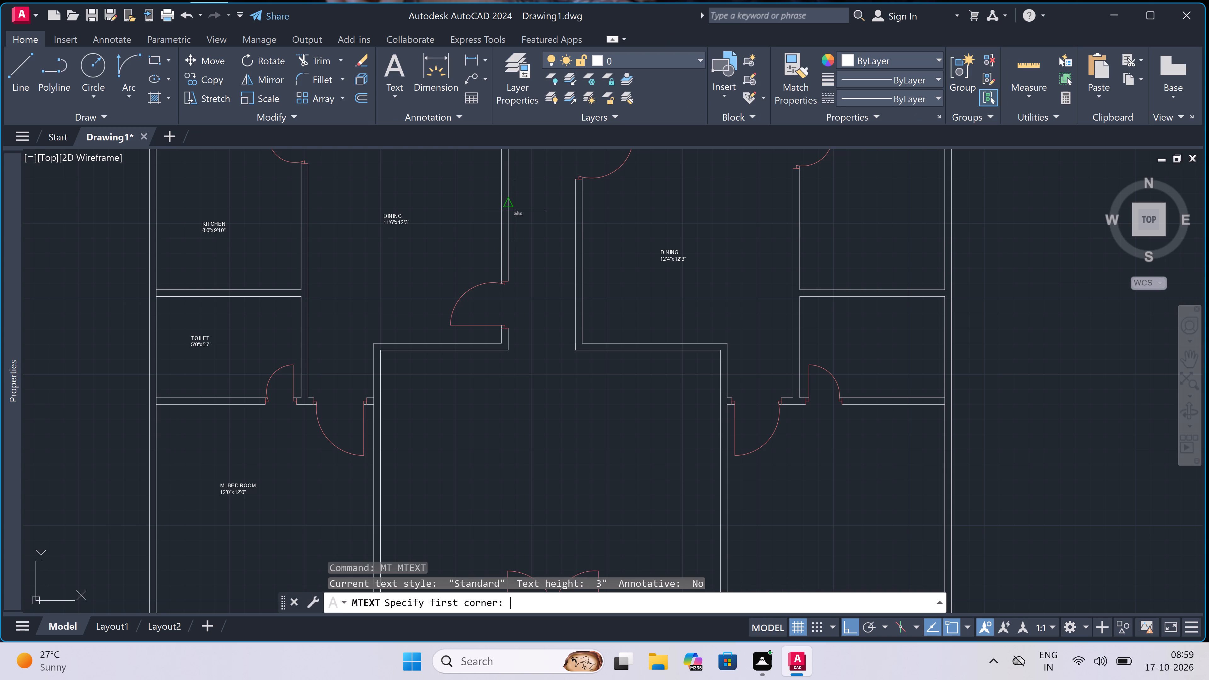
pyautogui.doubleClick(516, 213)
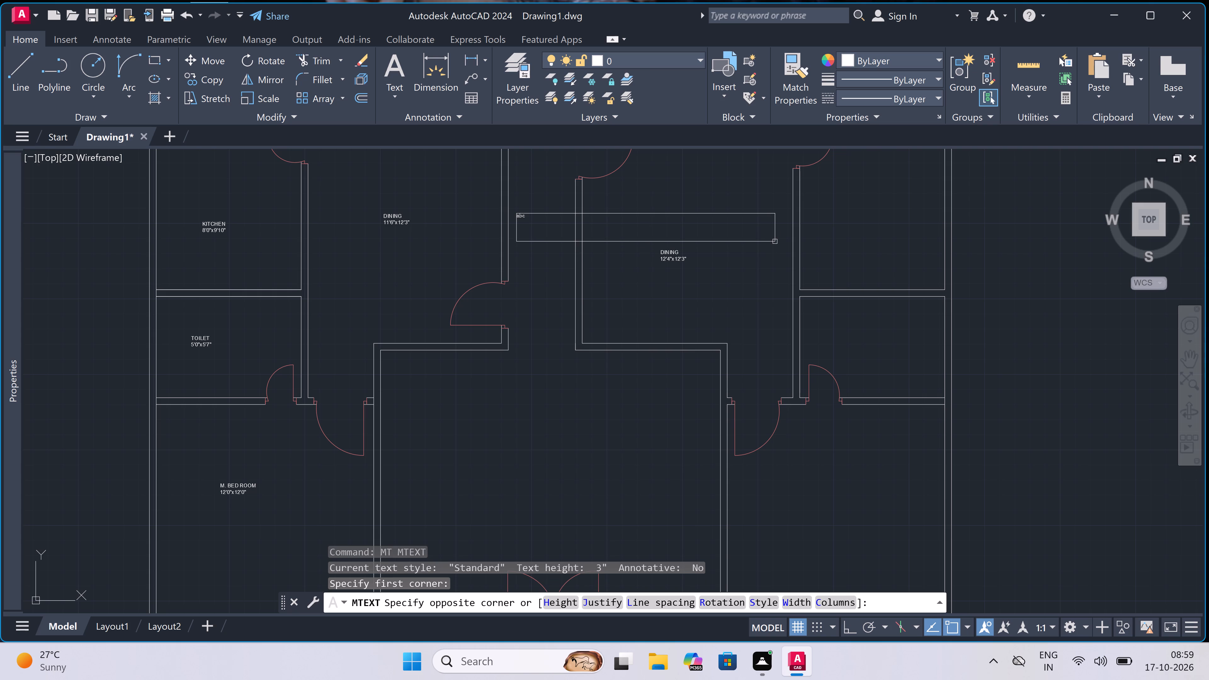
pyautogui.click(841, 229)
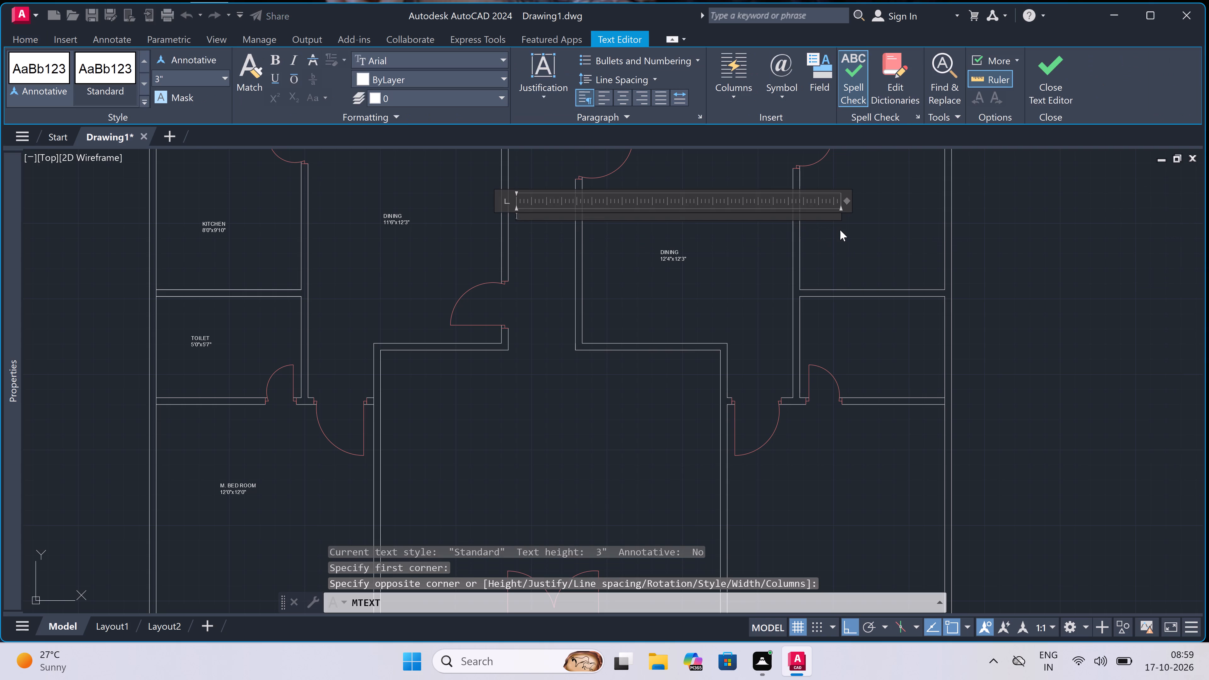
pyautogui.write('PASSA')
pyautogui.write('GE')
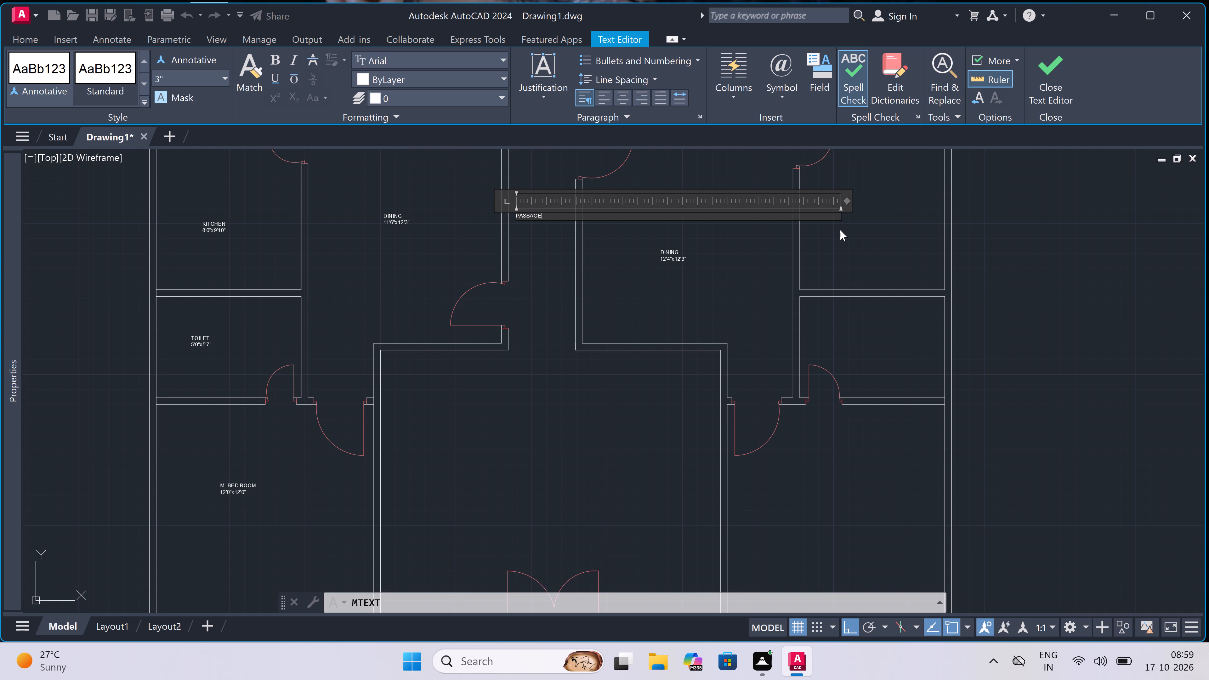
pyautogui.press('Return')
pyautogui.press('5')
pyautogui.press("'")
pyautogui.press('8')
pyautogui.write('"x')
pyautogui.write('12')
pyautogui.press("'")
pyautogui.press('0')
pyautogui.hotkey('shift', '"')
pyautogui.press('x')
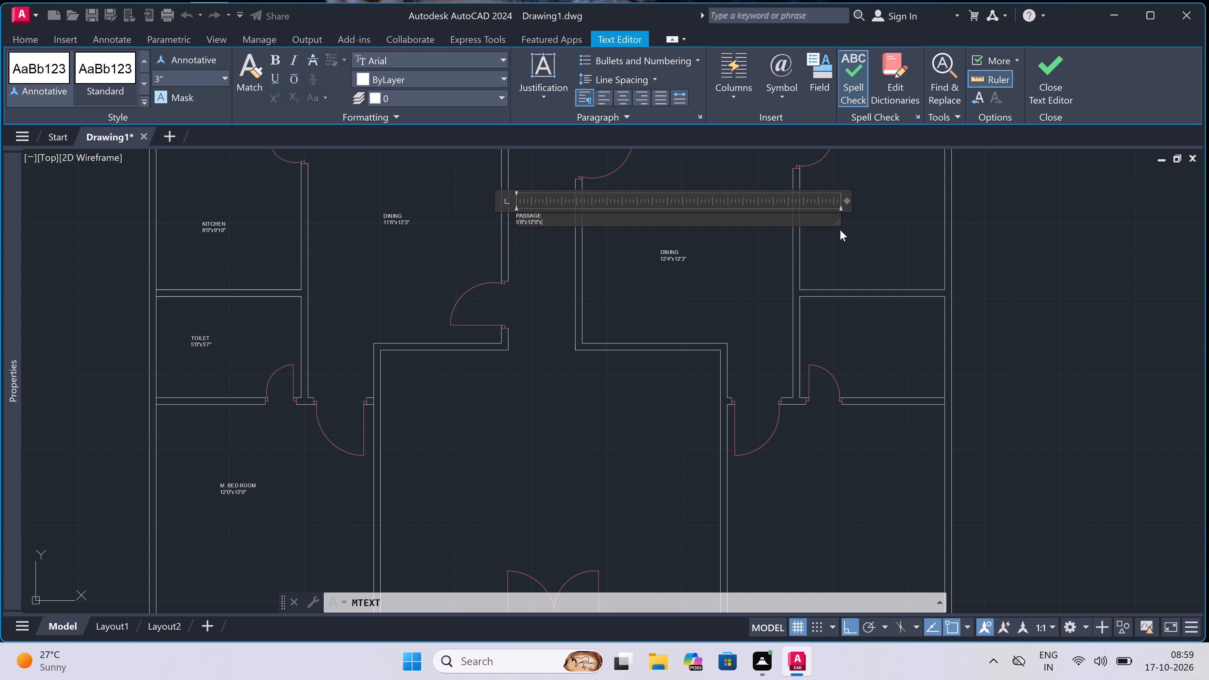
pyautogui.press('BackSpace')
pyautogui.doubleClick(814, 274)
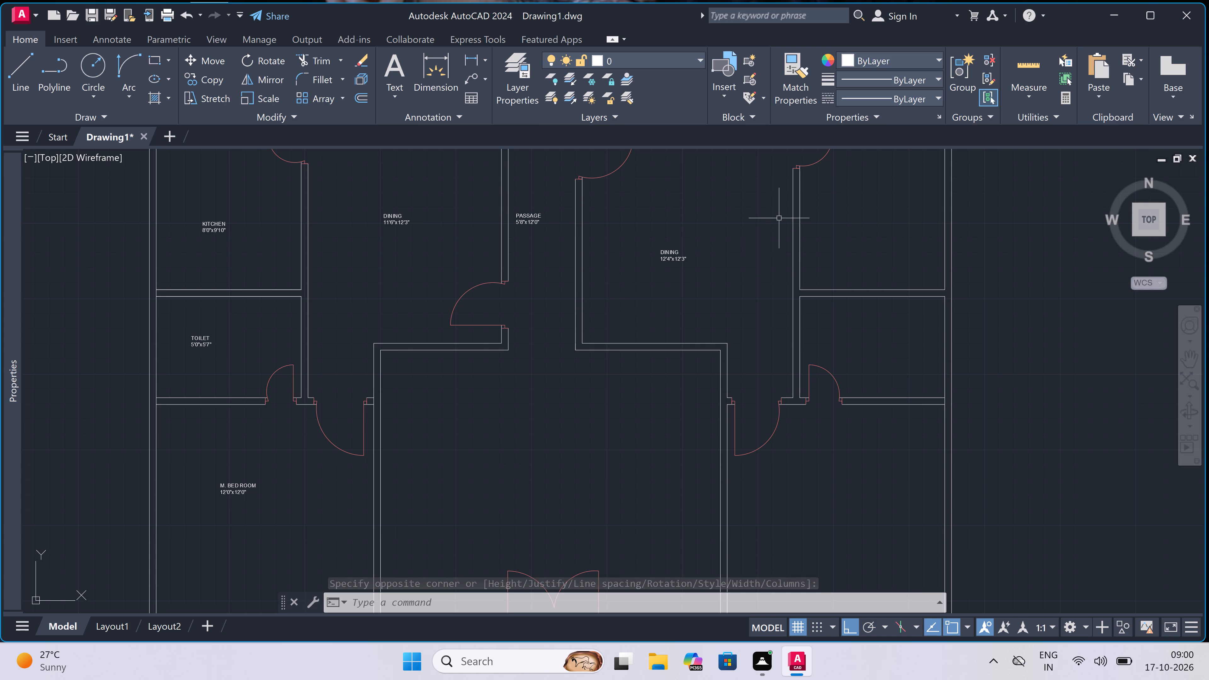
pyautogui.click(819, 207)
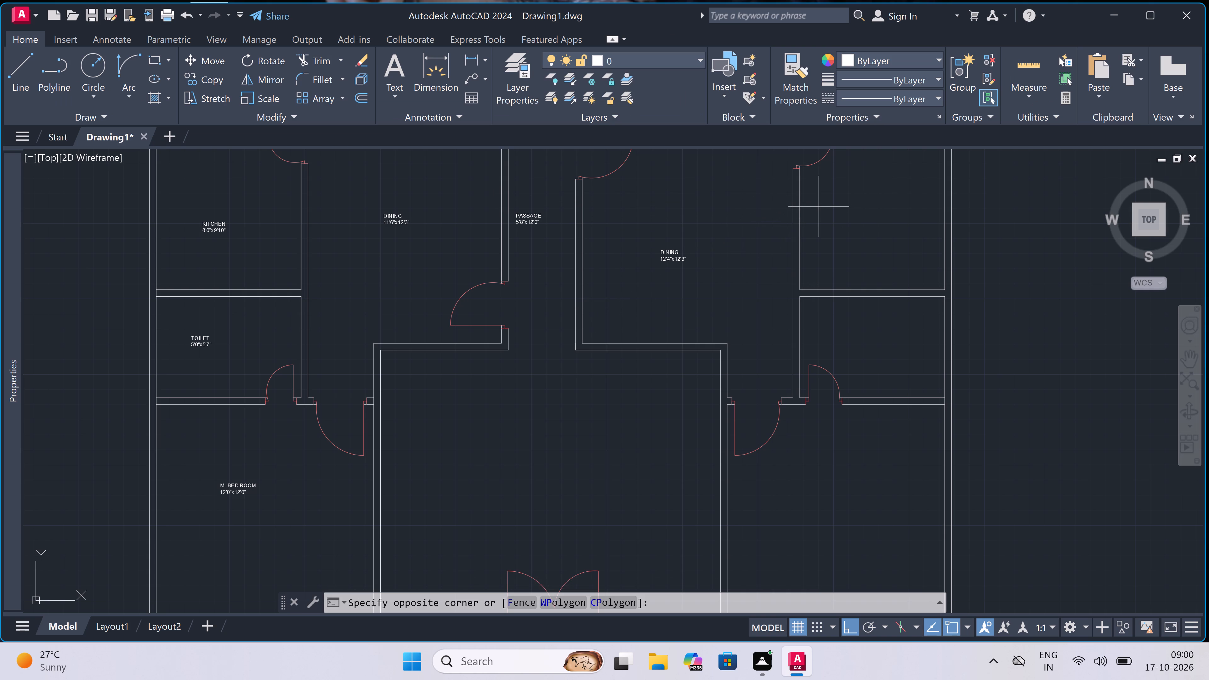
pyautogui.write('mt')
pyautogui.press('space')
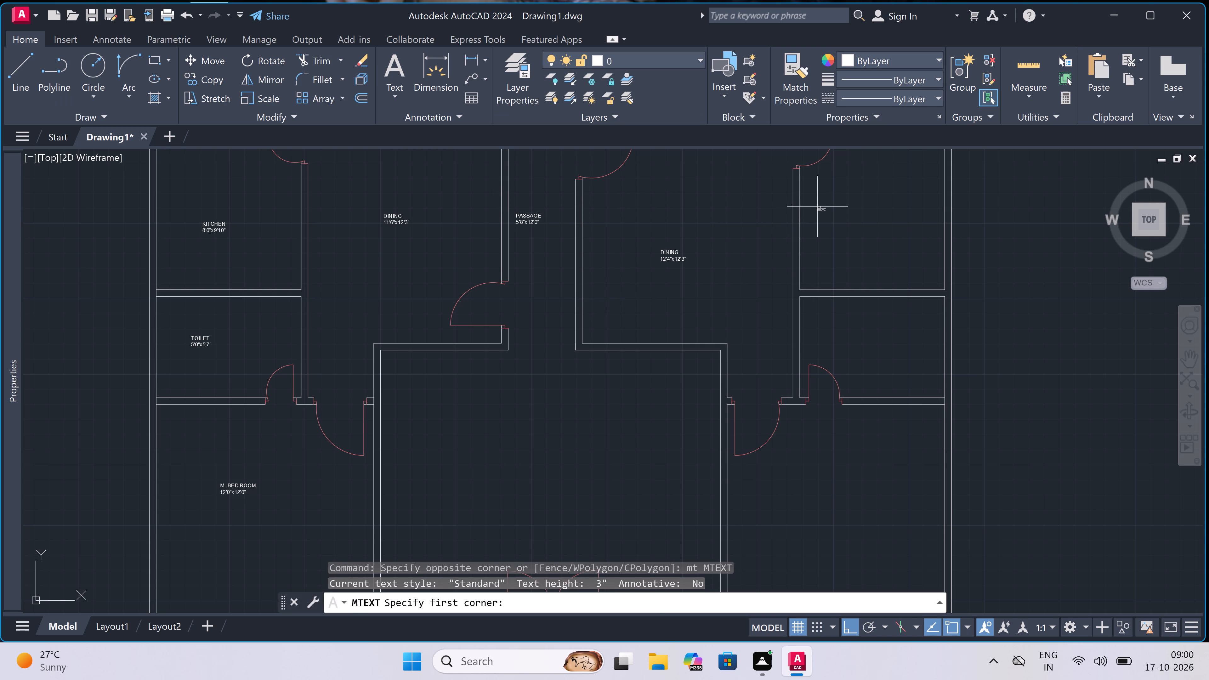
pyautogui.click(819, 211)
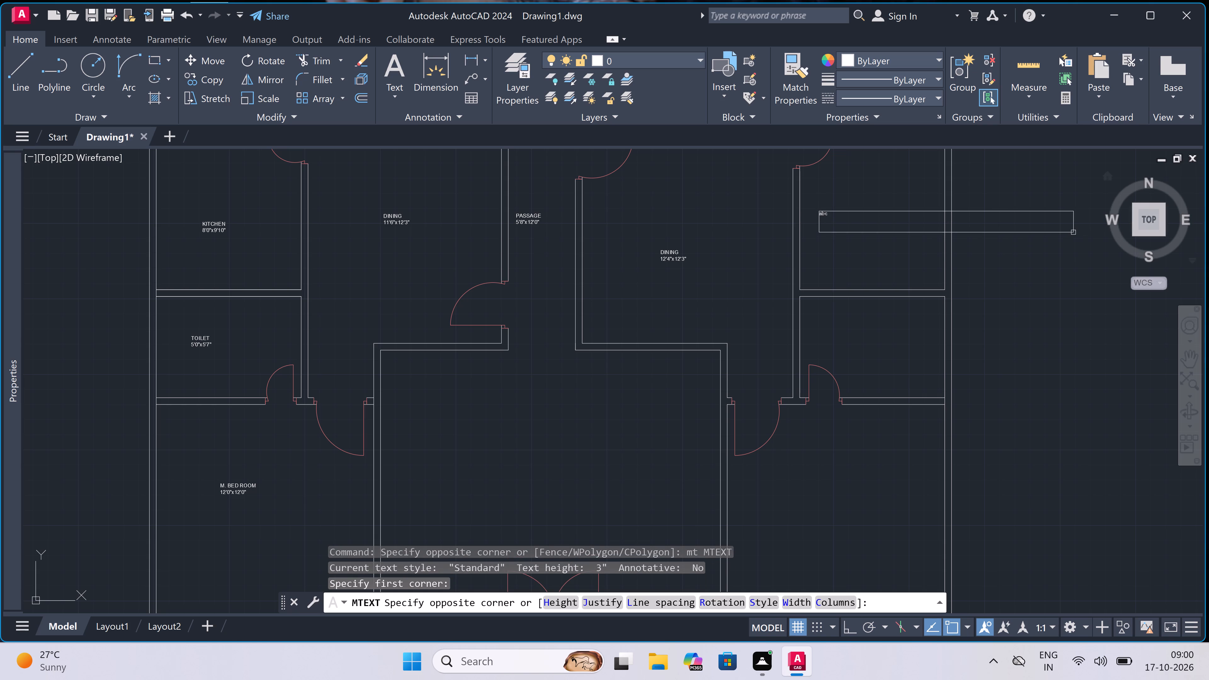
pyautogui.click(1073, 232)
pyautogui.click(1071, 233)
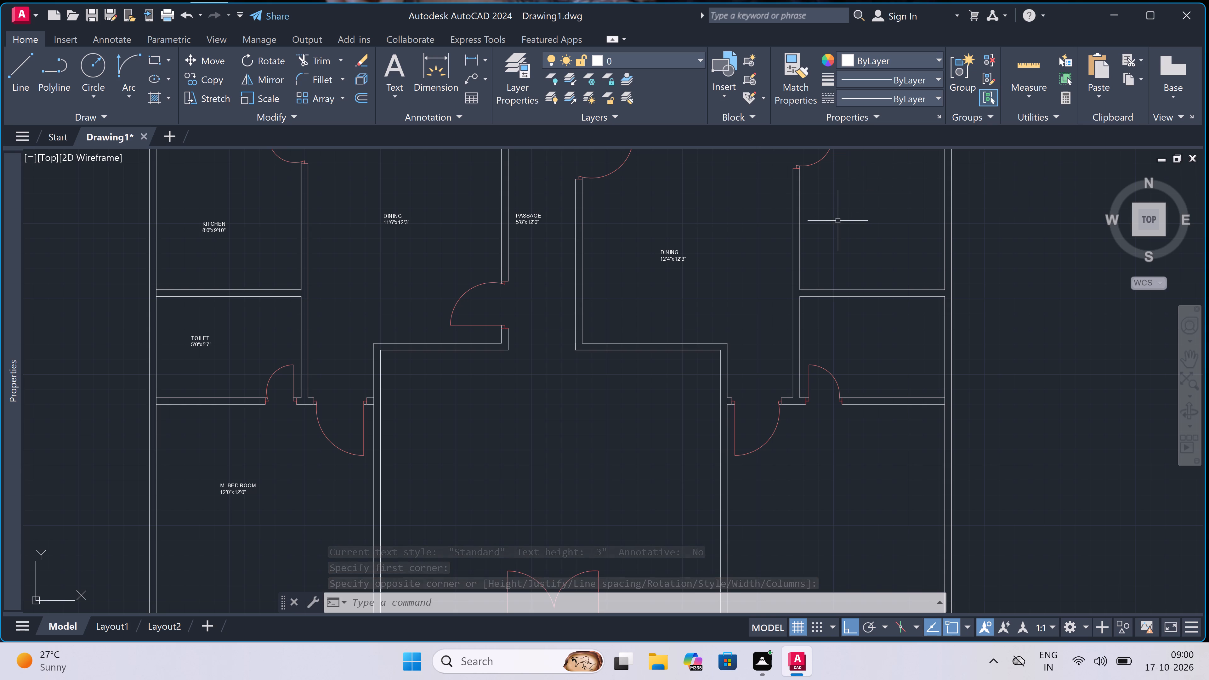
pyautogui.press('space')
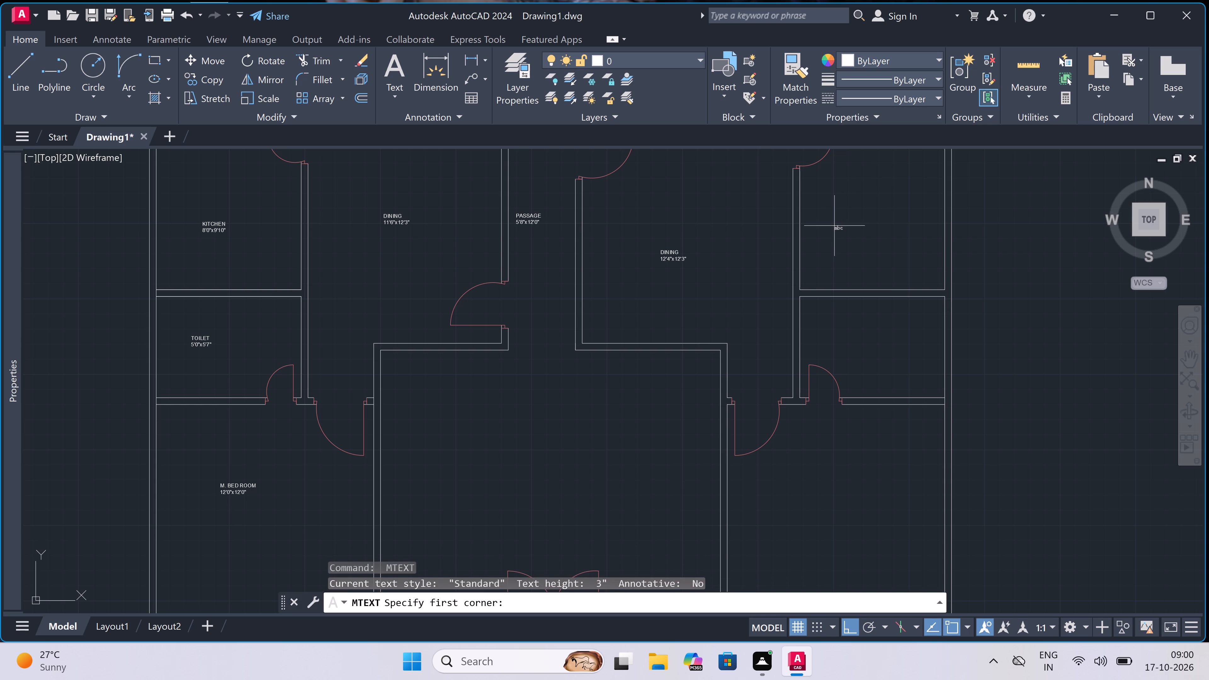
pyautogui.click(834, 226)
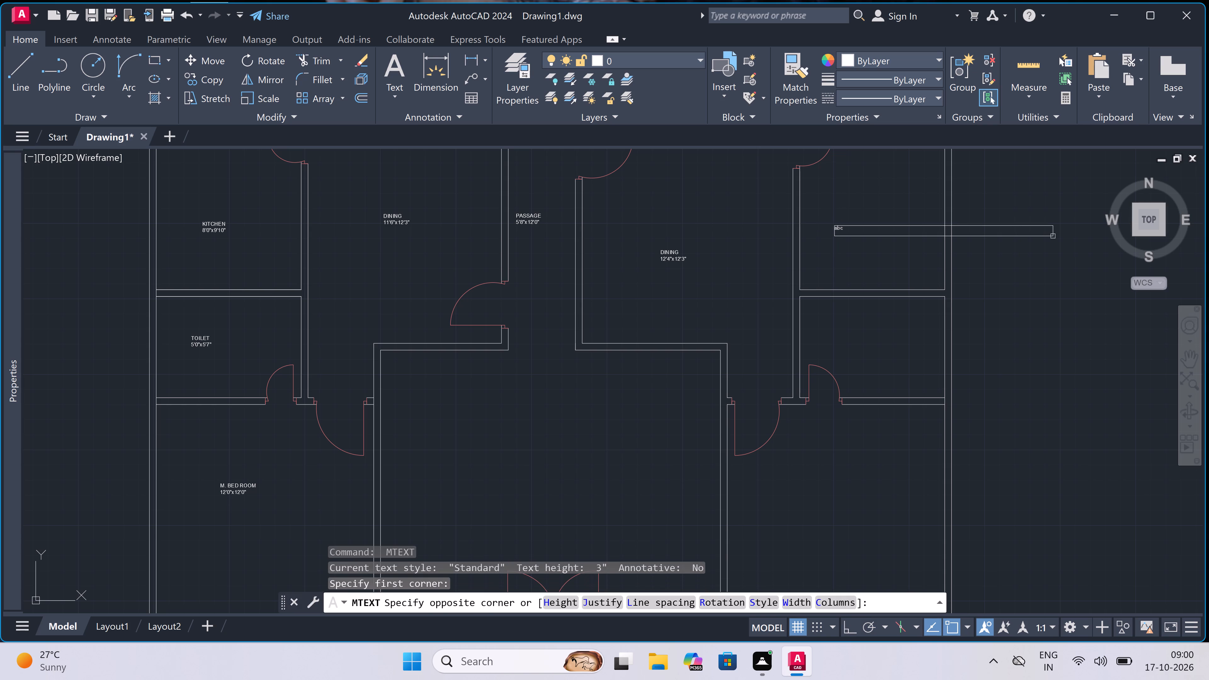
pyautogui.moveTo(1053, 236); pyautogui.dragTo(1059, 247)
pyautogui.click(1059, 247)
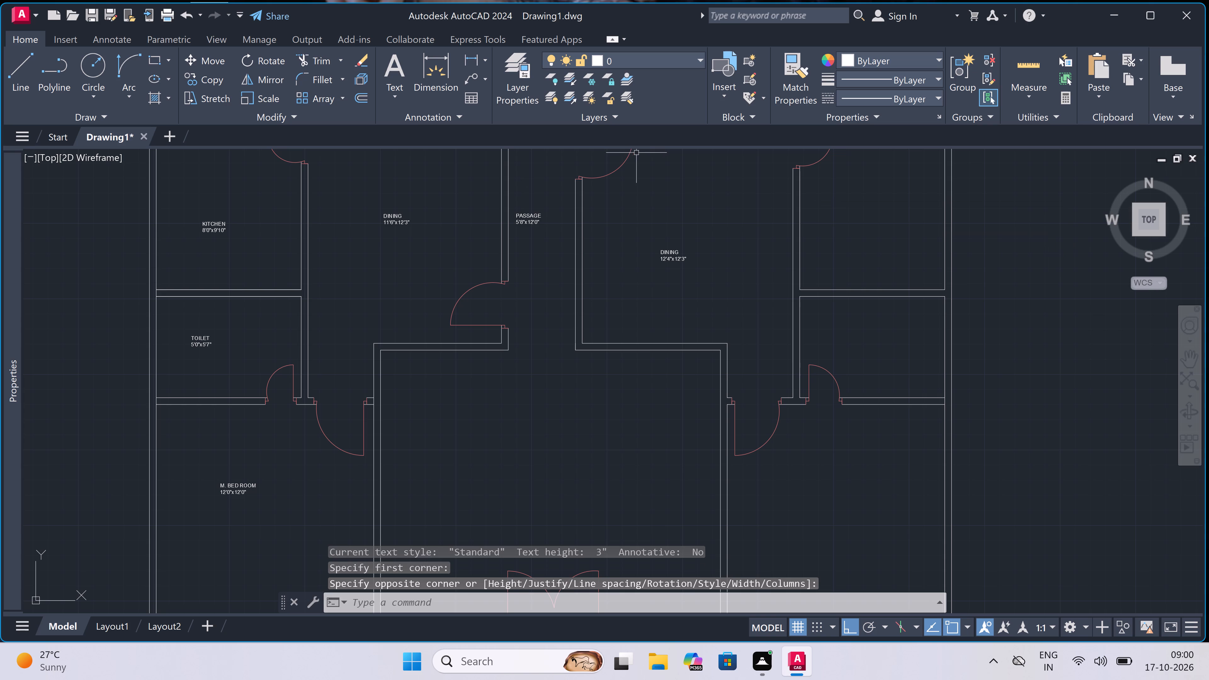
# Label the room east of the 12'4"x12'3" DINING room with multiline text reading KITCHEN and 8'0"x9'0" on a second line.
pyautogui.scroll(-2, 913, 364)
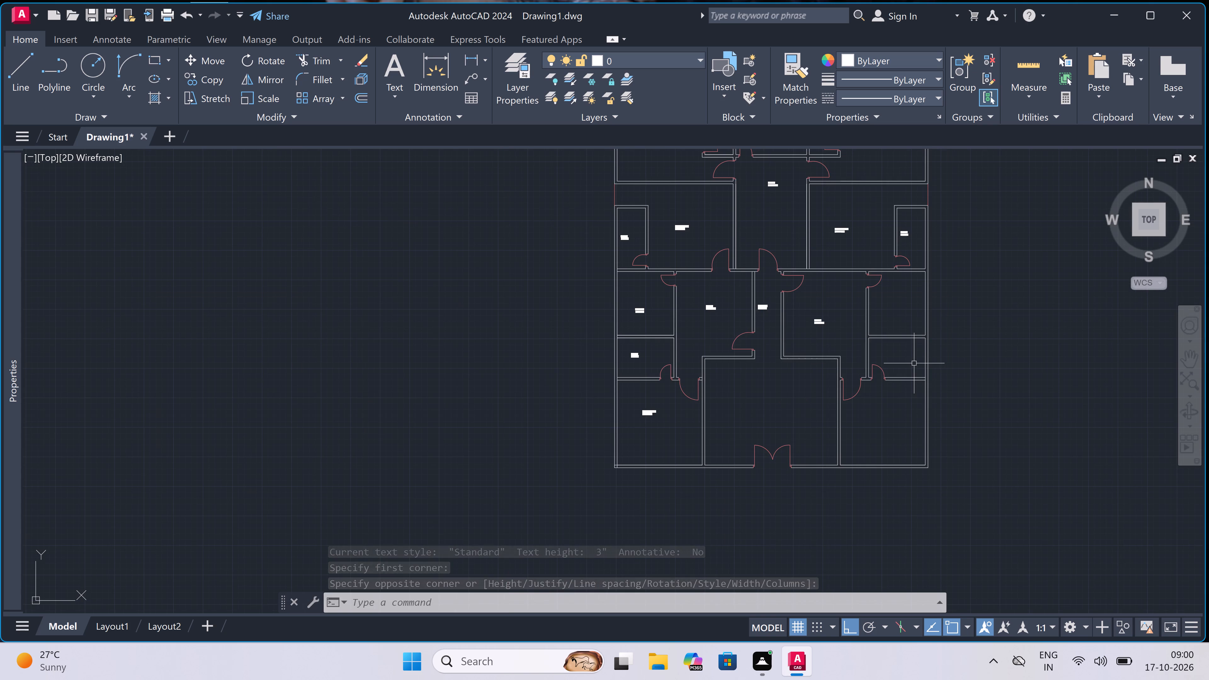
pyautogui.scroll(2, 940, 320)
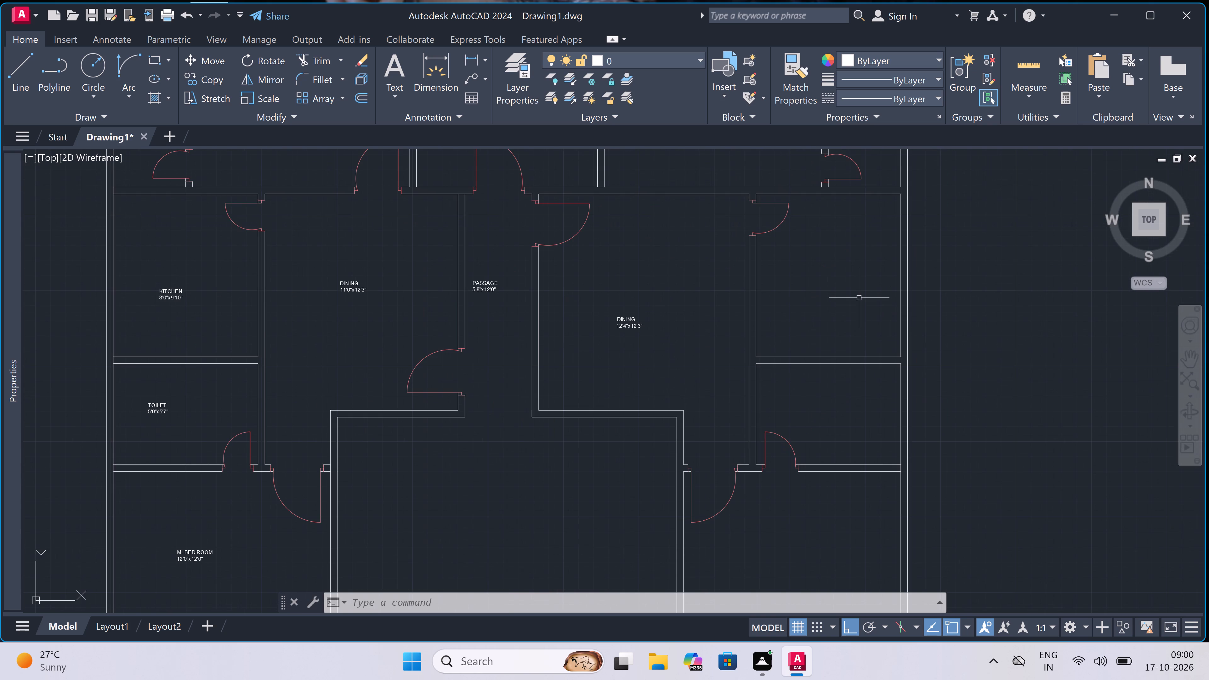
pyautogui.press('space')
pyautogui.click(788, 294)
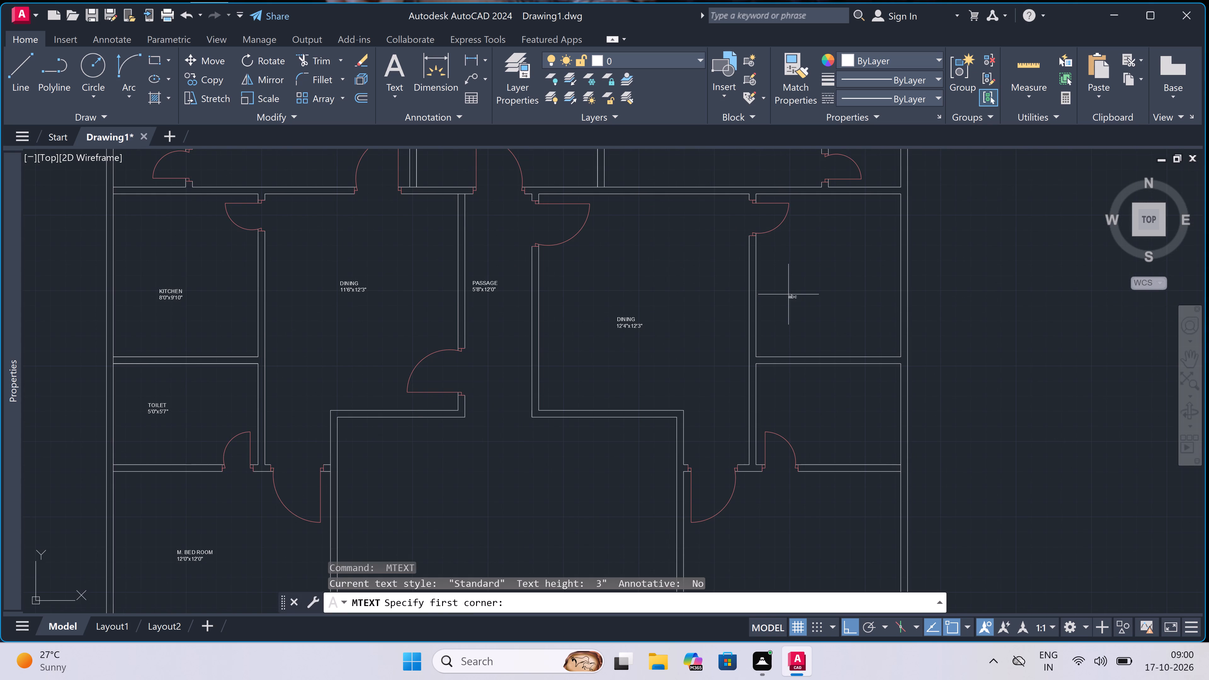
pyautogui.click(1077, 309)
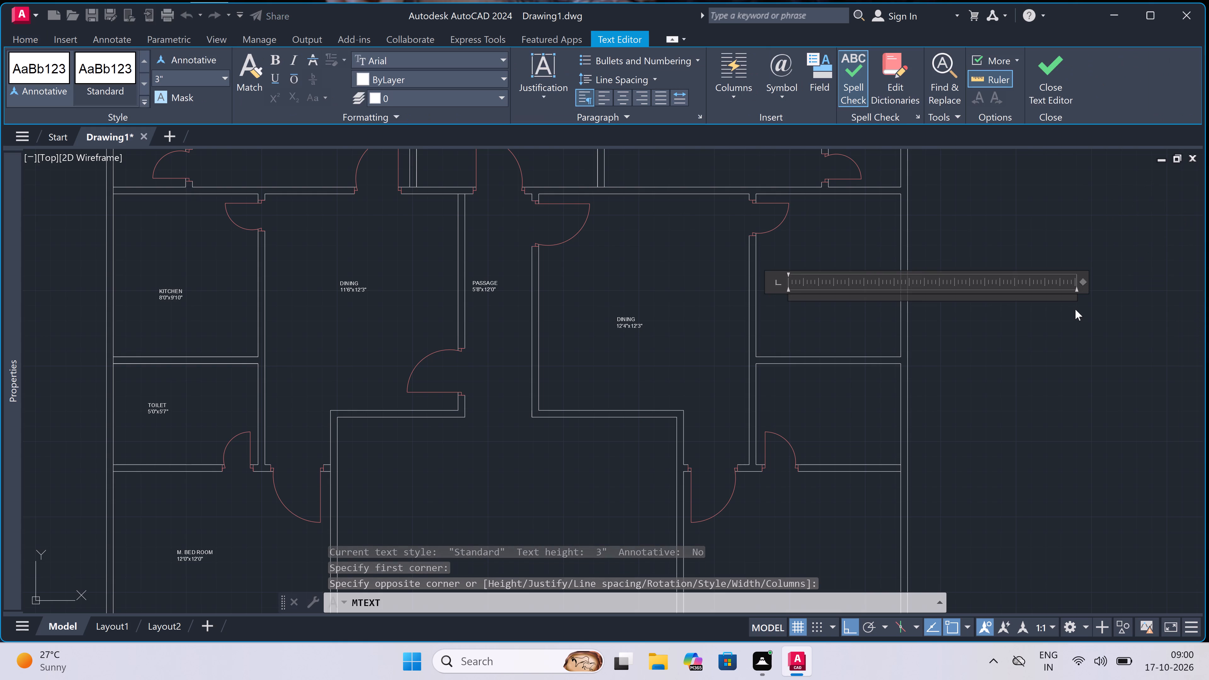
pyautogui.write('KIT')
pyautogui.write('CHEN')
pyautogui.press('Return')
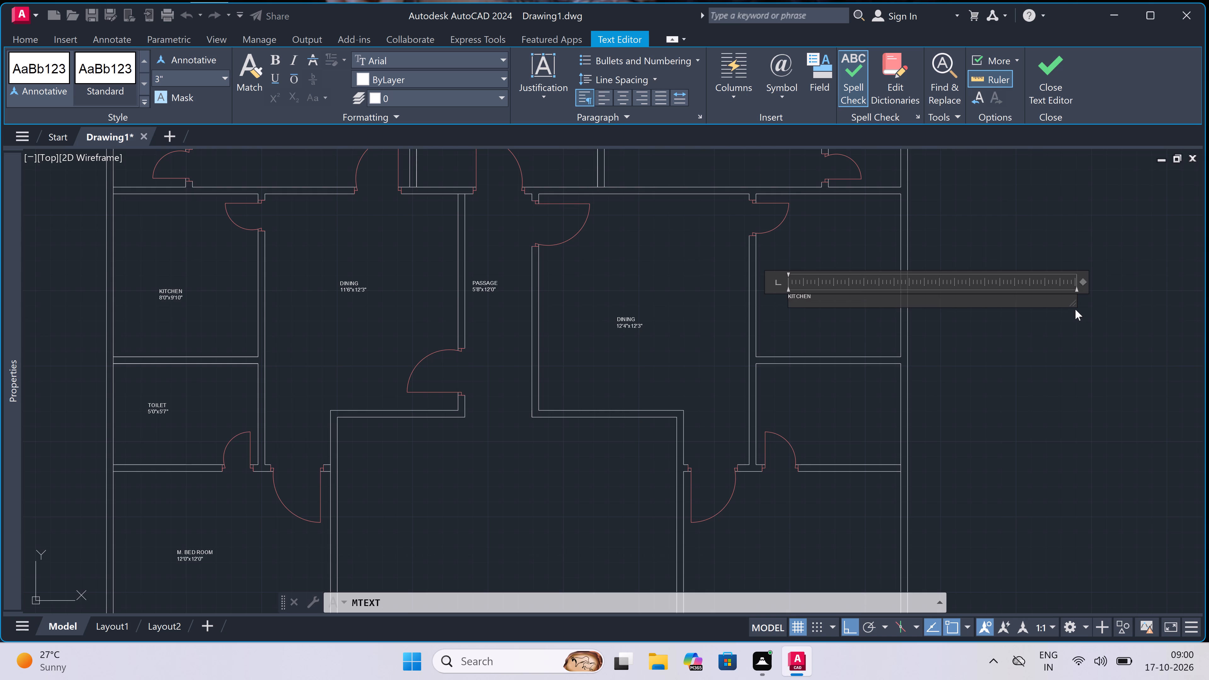
pyautogui.press('8')
pyautogui.press("'")
pyautogui.press('0')
pyautogui.write('"x')
pyautogui.write("9'")
pyautogui.press('0')
pyautogui.hotkey('shift', '"')
pyautogui.doubleClick(787, 407)
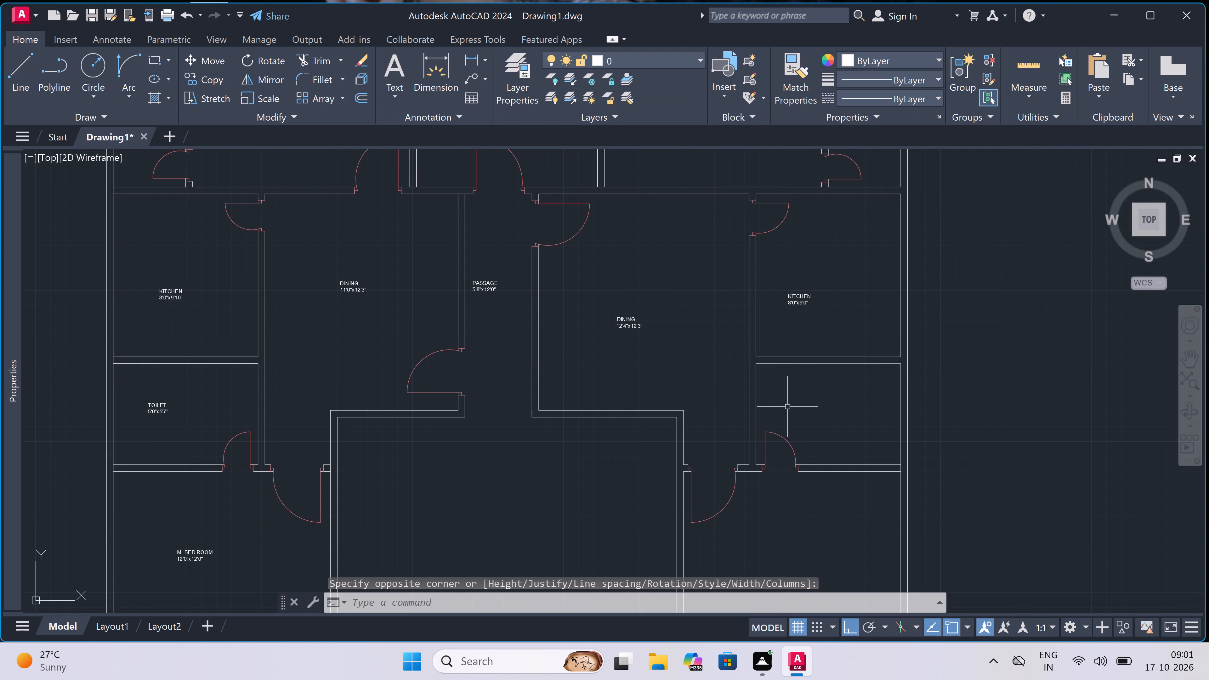
# Label the room south of the 8'0"x9'0" KITCHEN with multiline text reading TOILET and 5'0"x5'7" on a second line.
pyautogui.press('space')
pyautogui.doubleClick(792, 409)
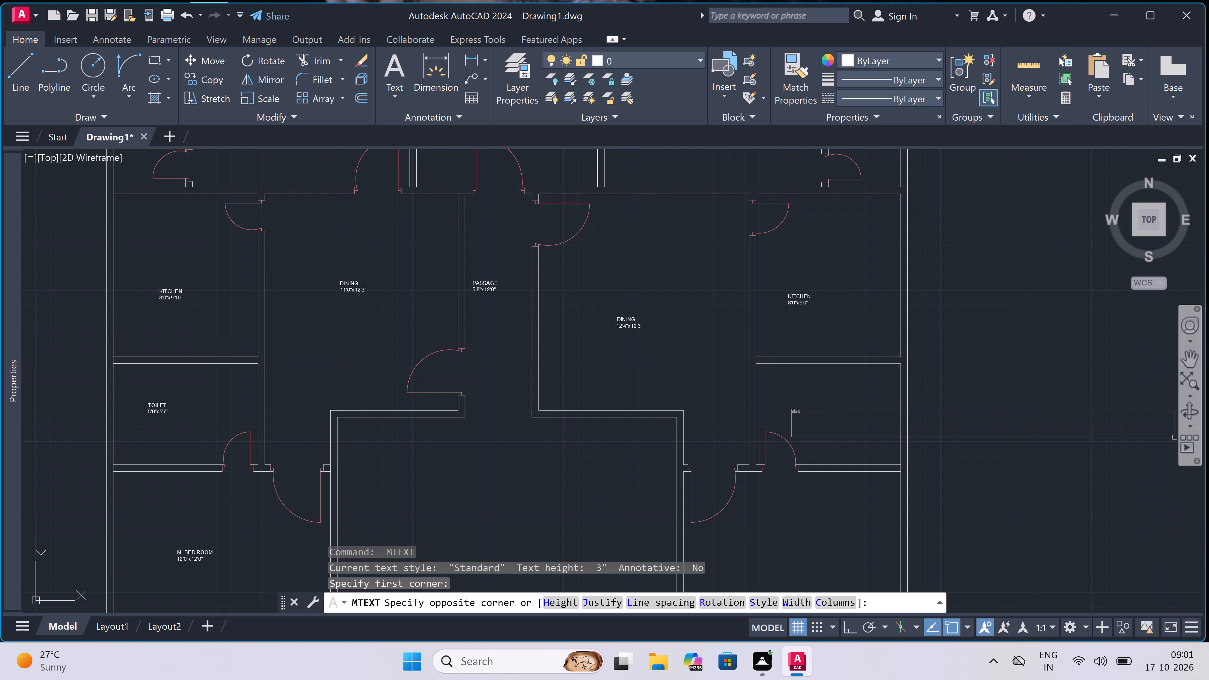
pyautogui.click(1155, 427)
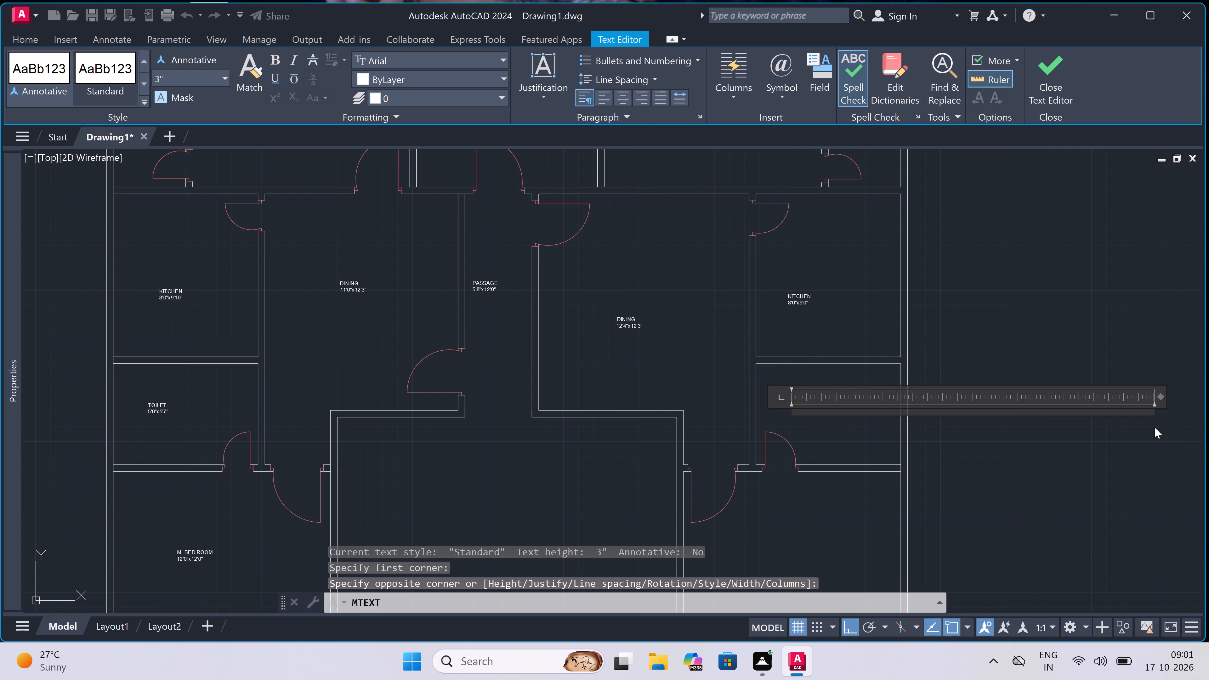
pyautogui.write('TOILET')
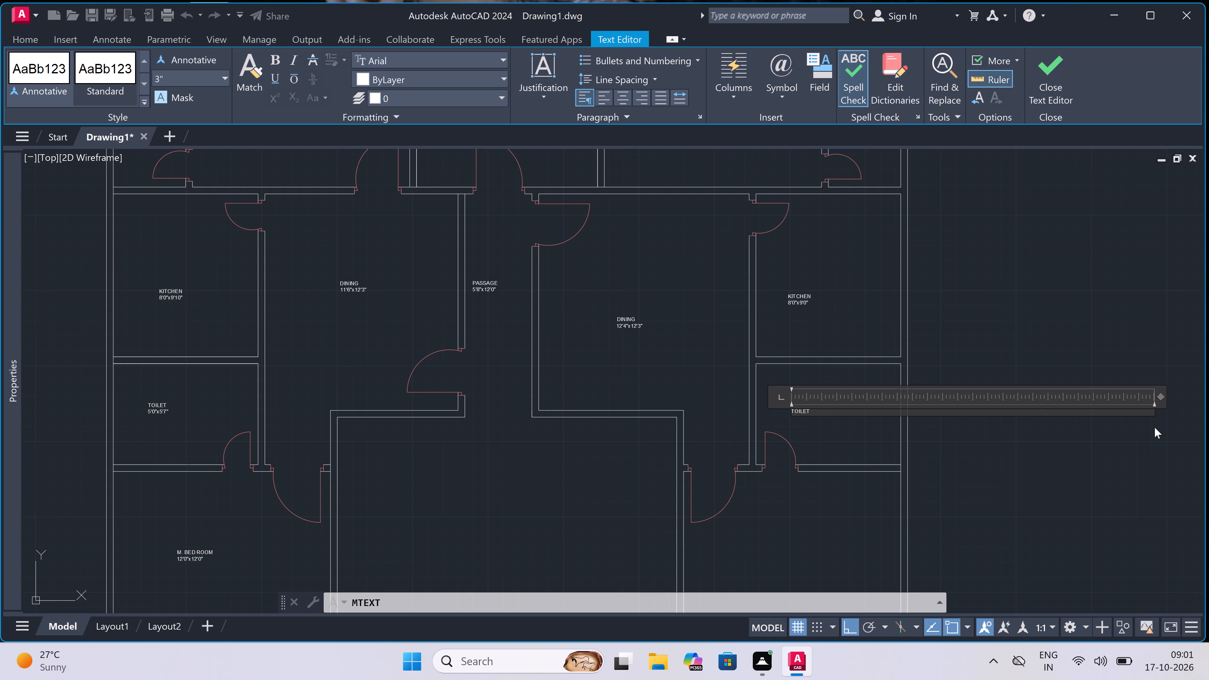
pyautogui.press('Return')
pyautogui.press('5')
pyautogui.press("'")
pyautogui.press('0')
pyautogui.hotkey('shift', '"')
pyautogui.press('x')
pyautogui.write("5'")
pyautogui.press('7')
pyautogui.hotkey('shift', '"')
pyautogui.scroll(2, 279, 476)
pyautogui.scroll(-2, 279, 476)
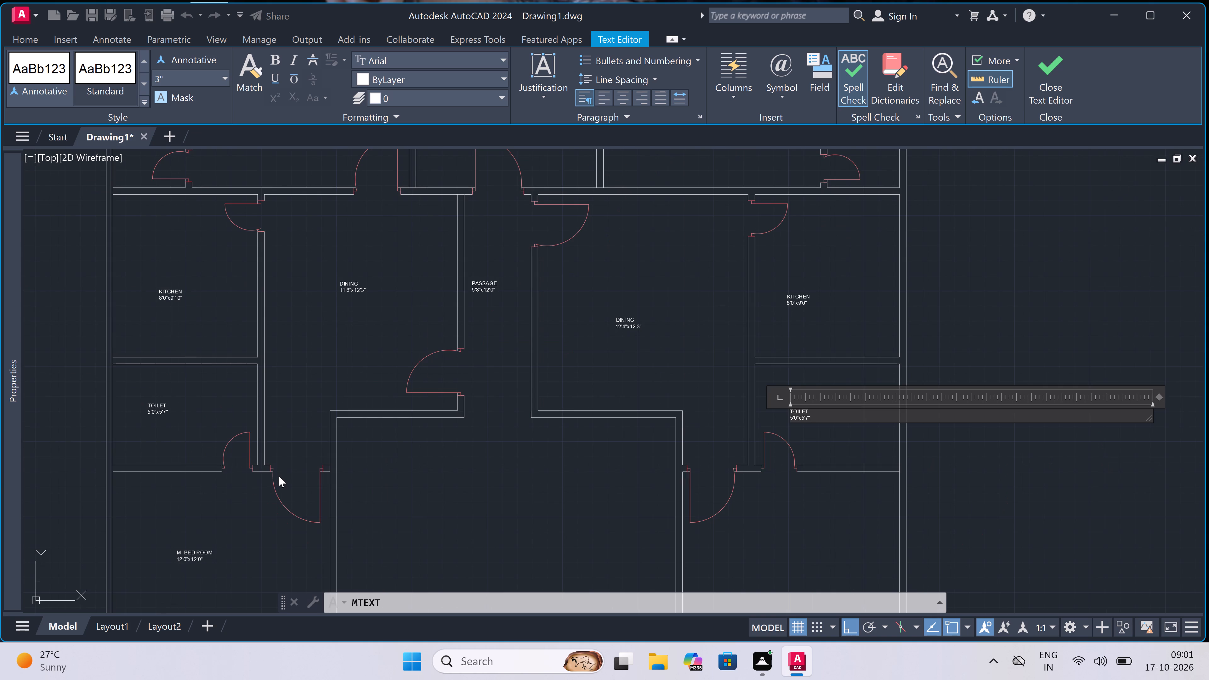
pyautogui.scroll(1, 279, 476)
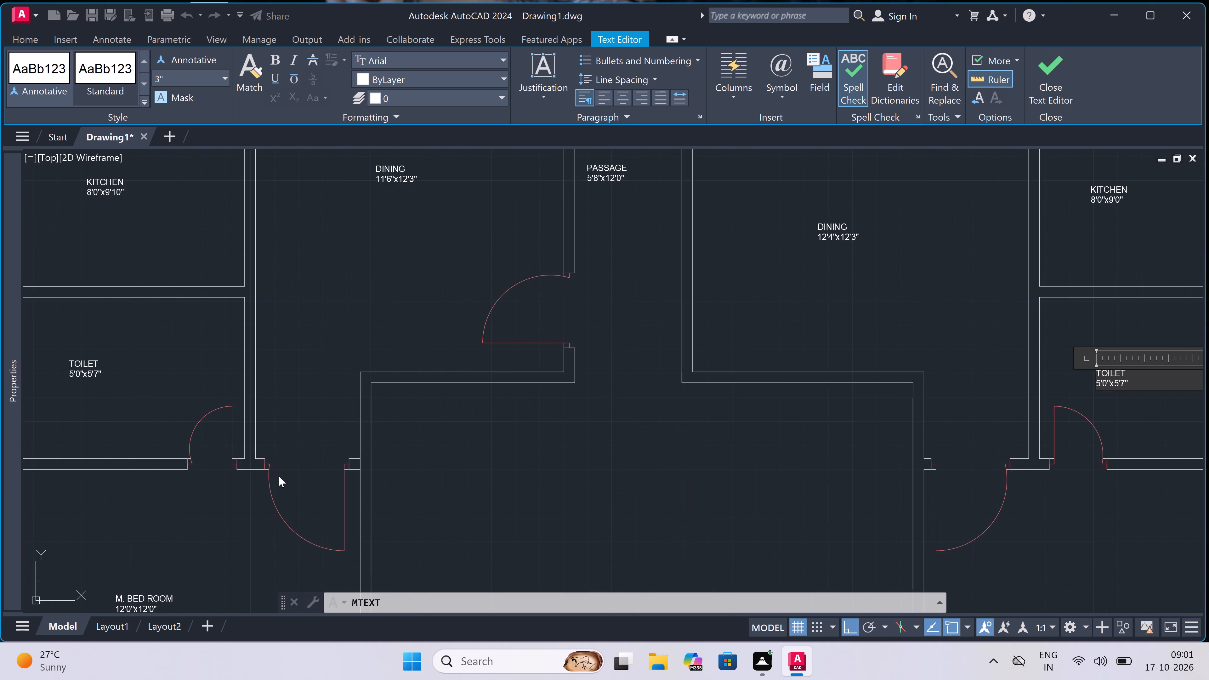
pyautogui.scroll(-3, 279, 476)
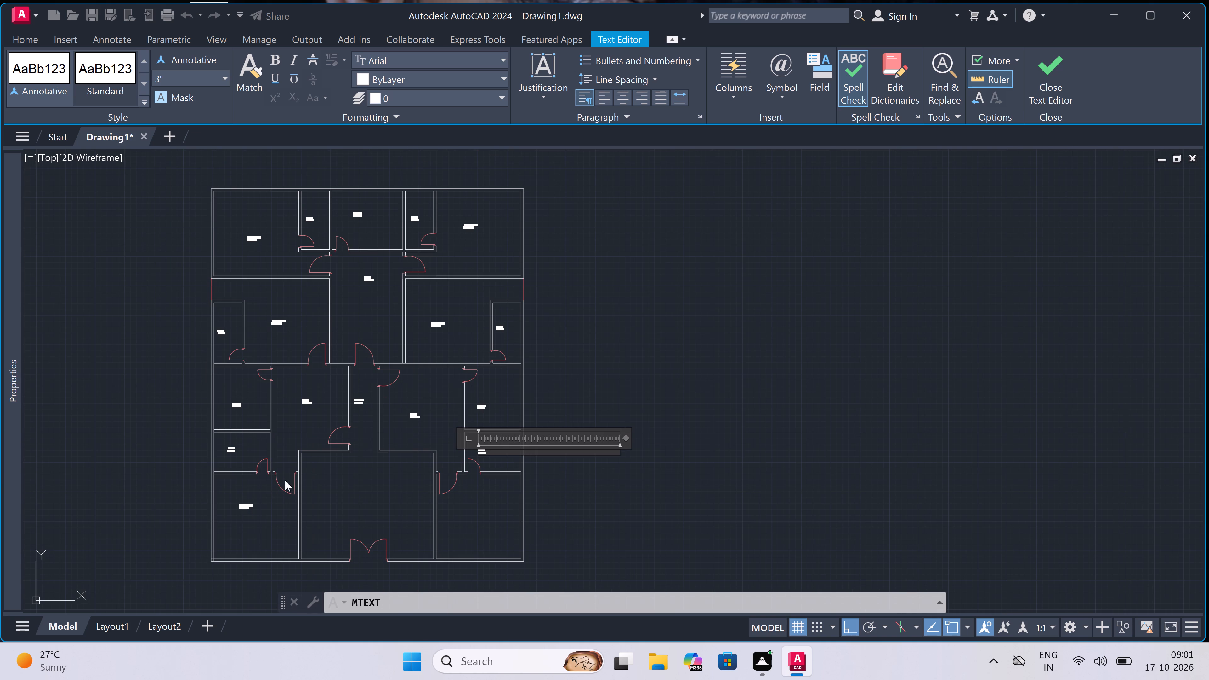
pyautogui.click(450, 493)
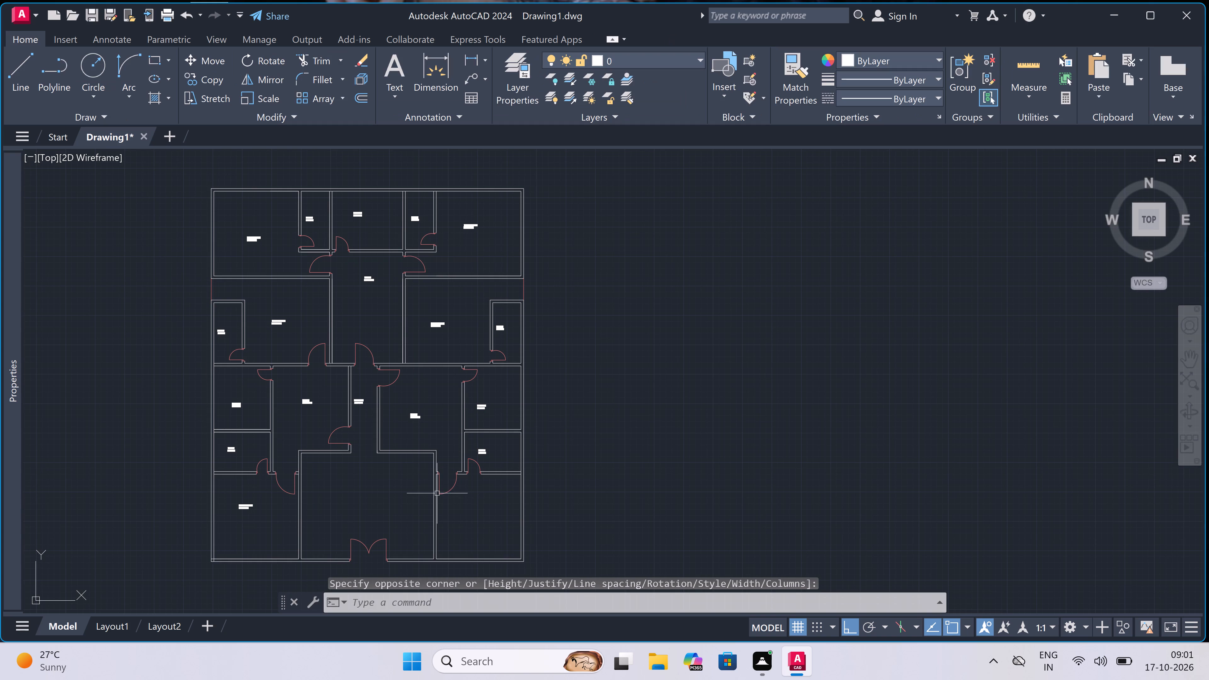
# Label the southeastern corner room below the eastern 5'0"x5'7" TOILET with multiline text reading M. BED ROOM and 12'0"x12'0" on a second line.
pyautogui.scroll(2, 356, 493)
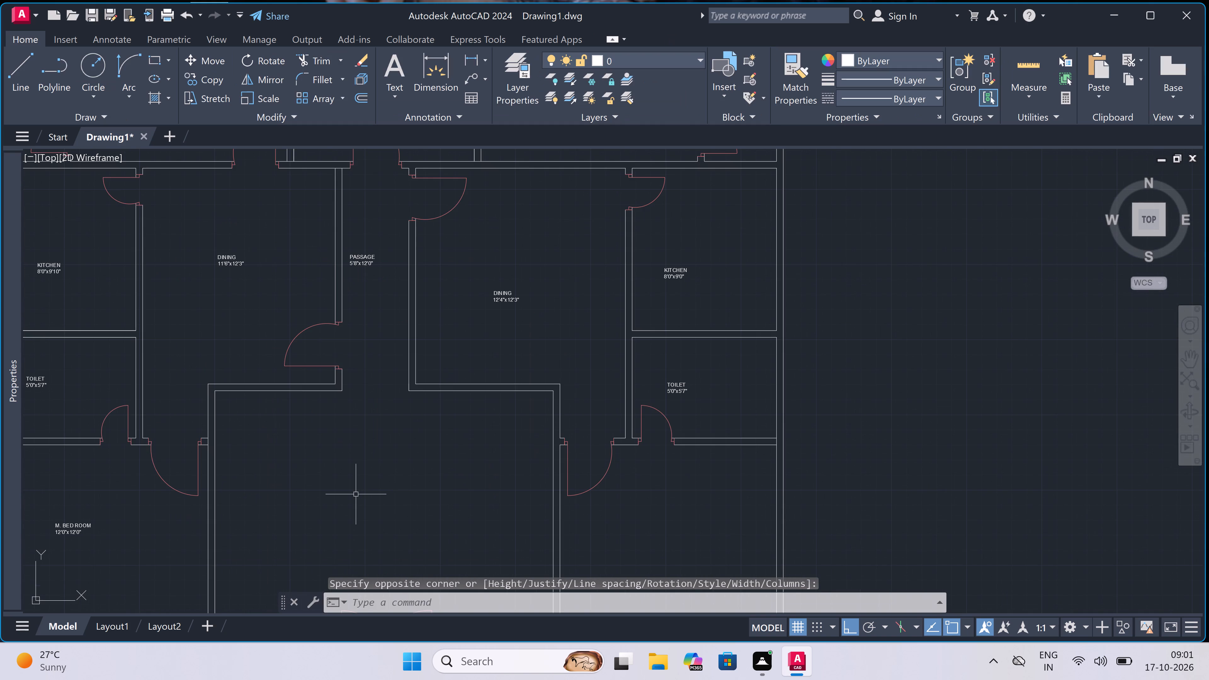
pyautogui.scroll(-1, 460, 489)
pyautogui.scroll(-1, 604, 493)
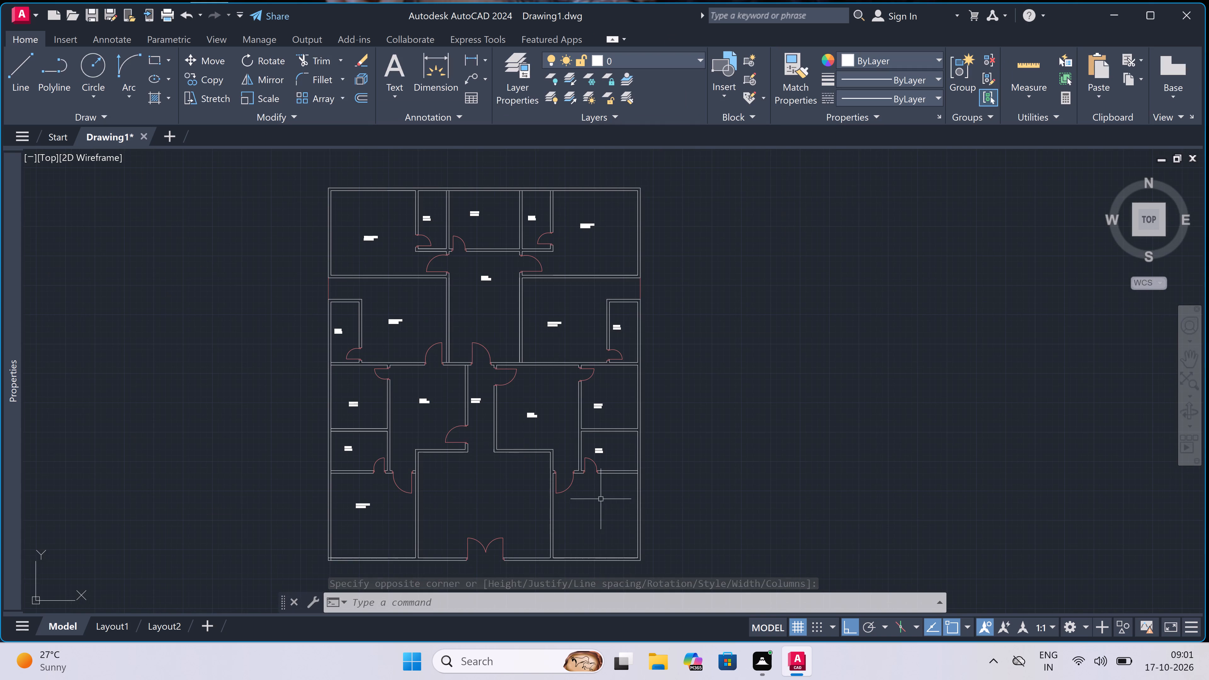
pyautogui.scroll(3, 588, 507)
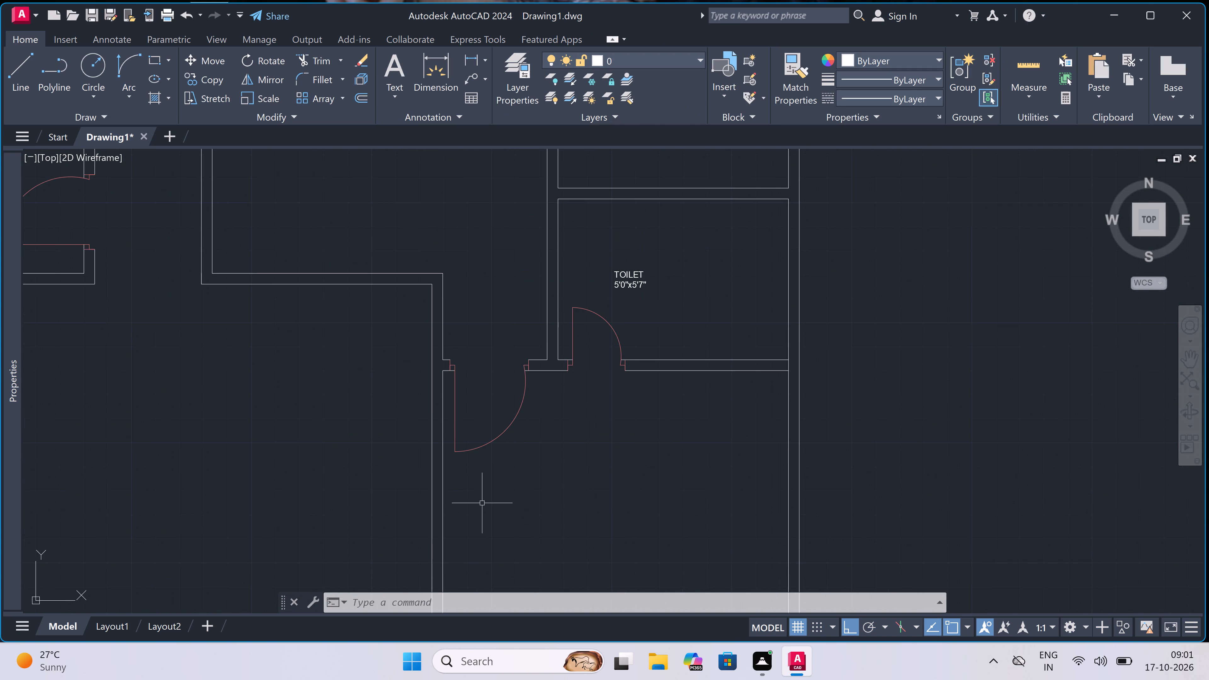
pyautogui.click(521, 518)
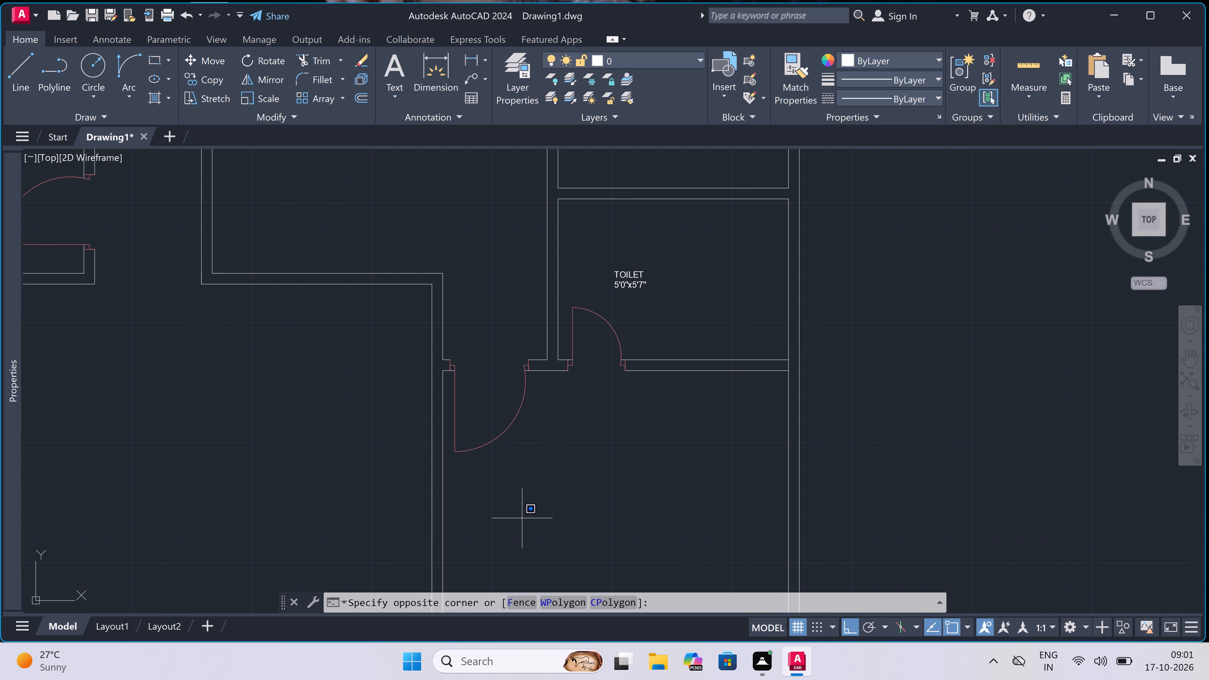
pyautogui.press('Escape')
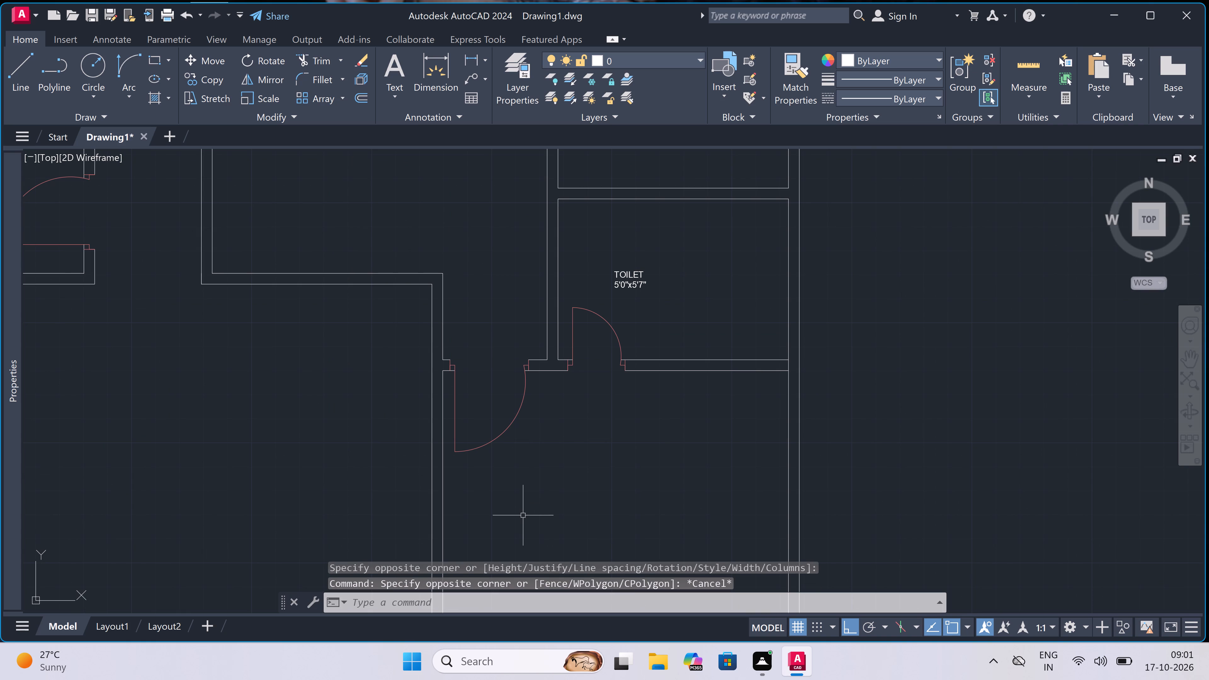
pyautogui.write('mt')
pyautogui.press('space')
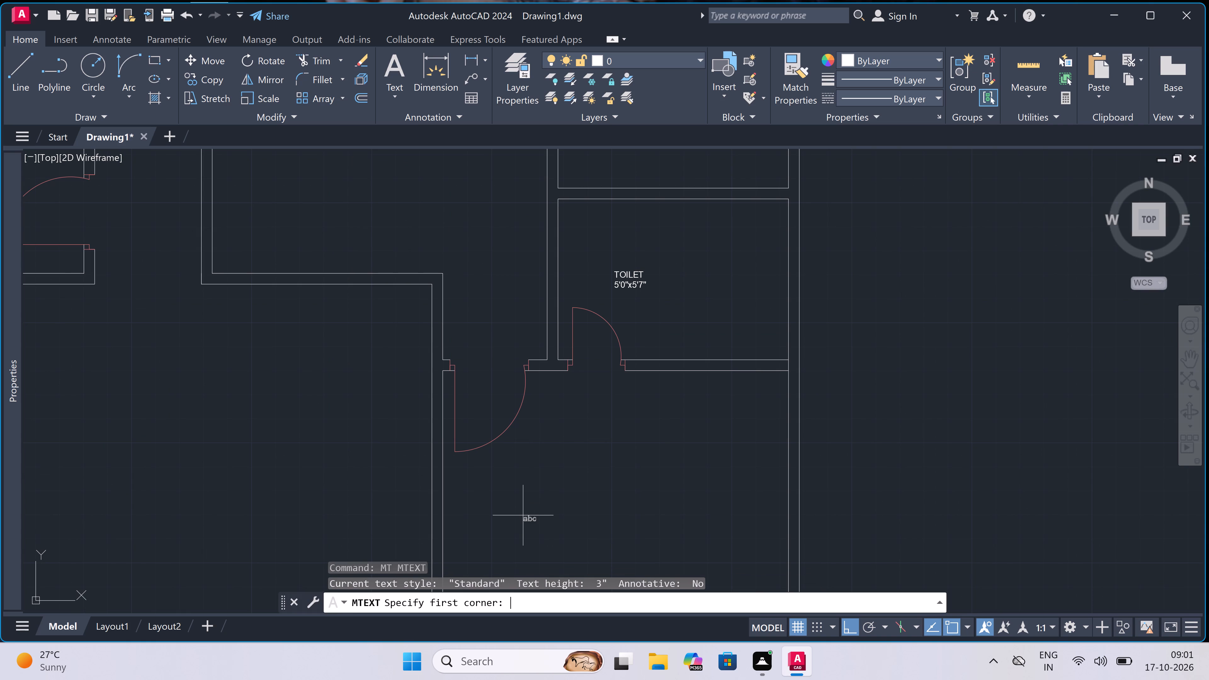
pyautogui.doubleClick(526, 515)
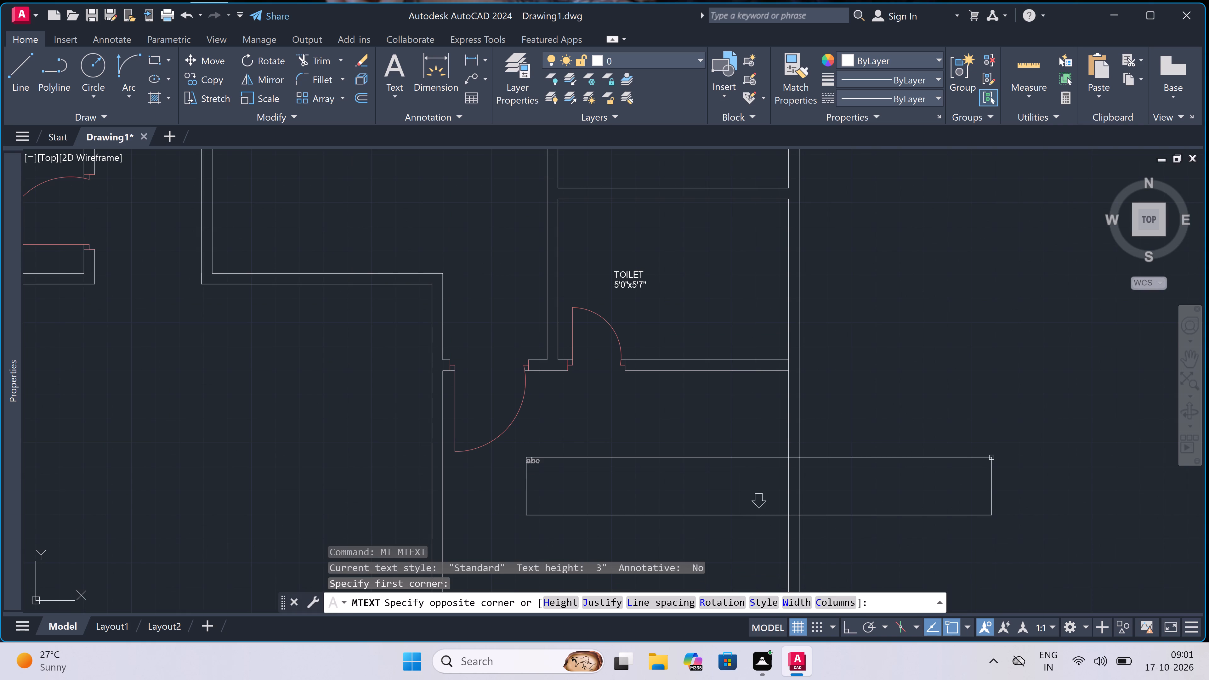
pyautogui.click(1208, 480)
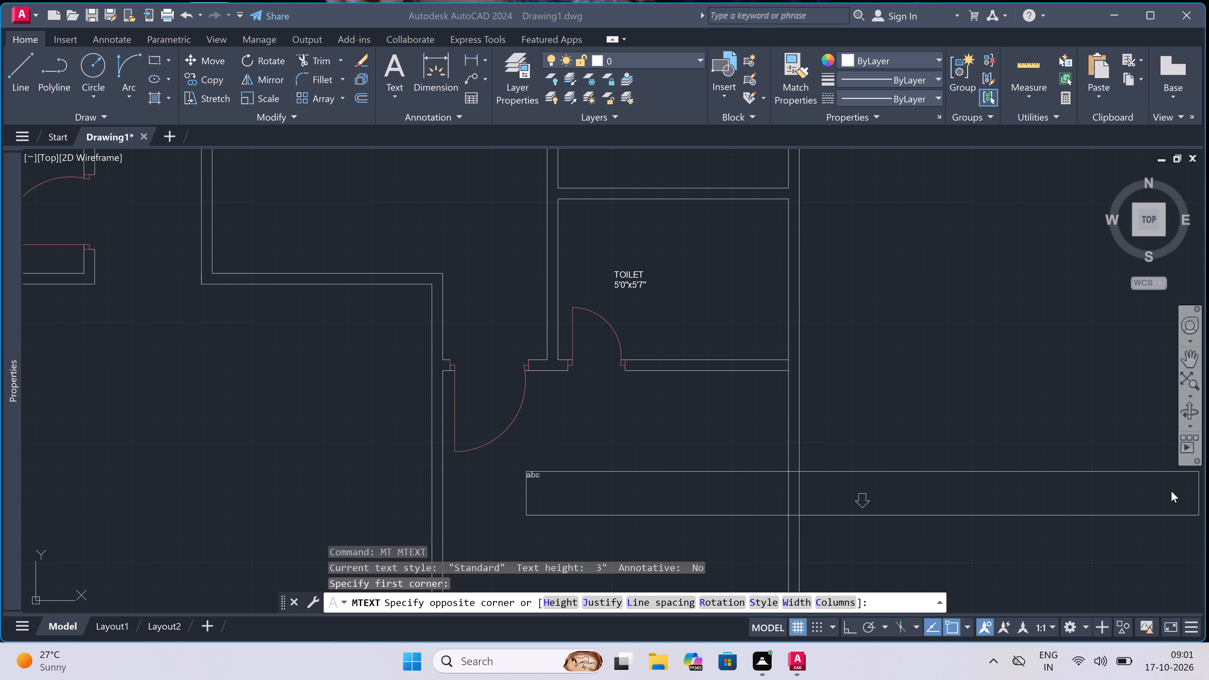
pyautogui.tripleClick(1062, 502)
pyautogui.click(1062, 502)
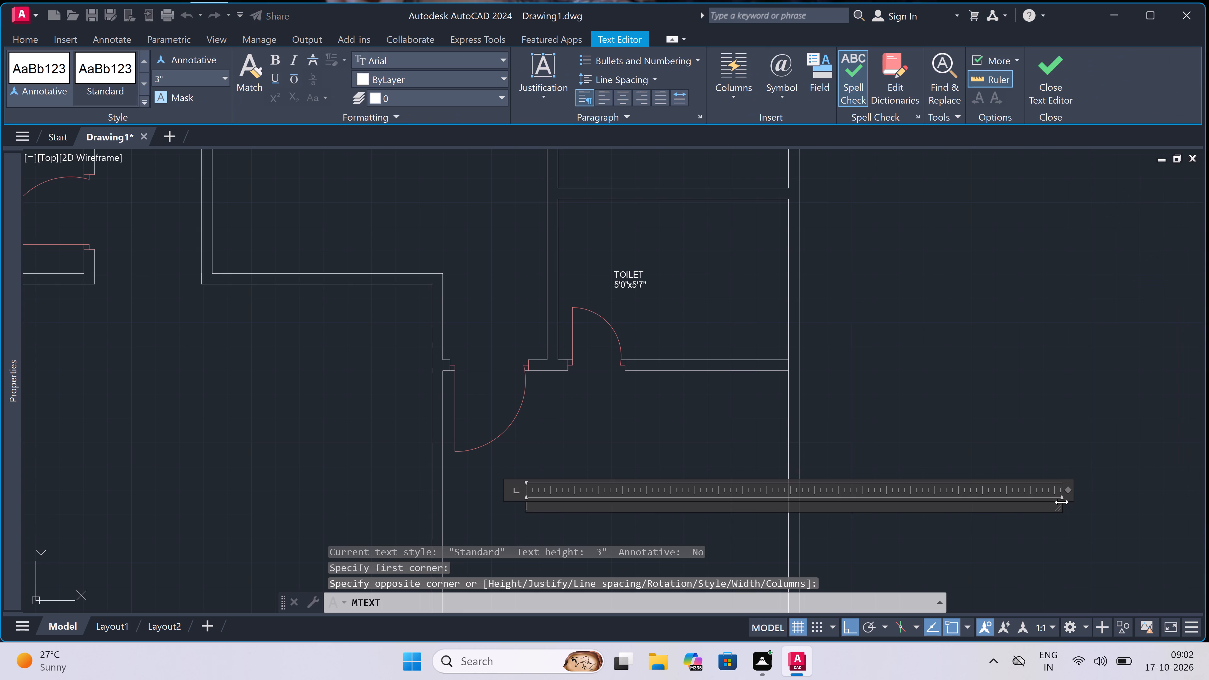
pyautogui.press('m')
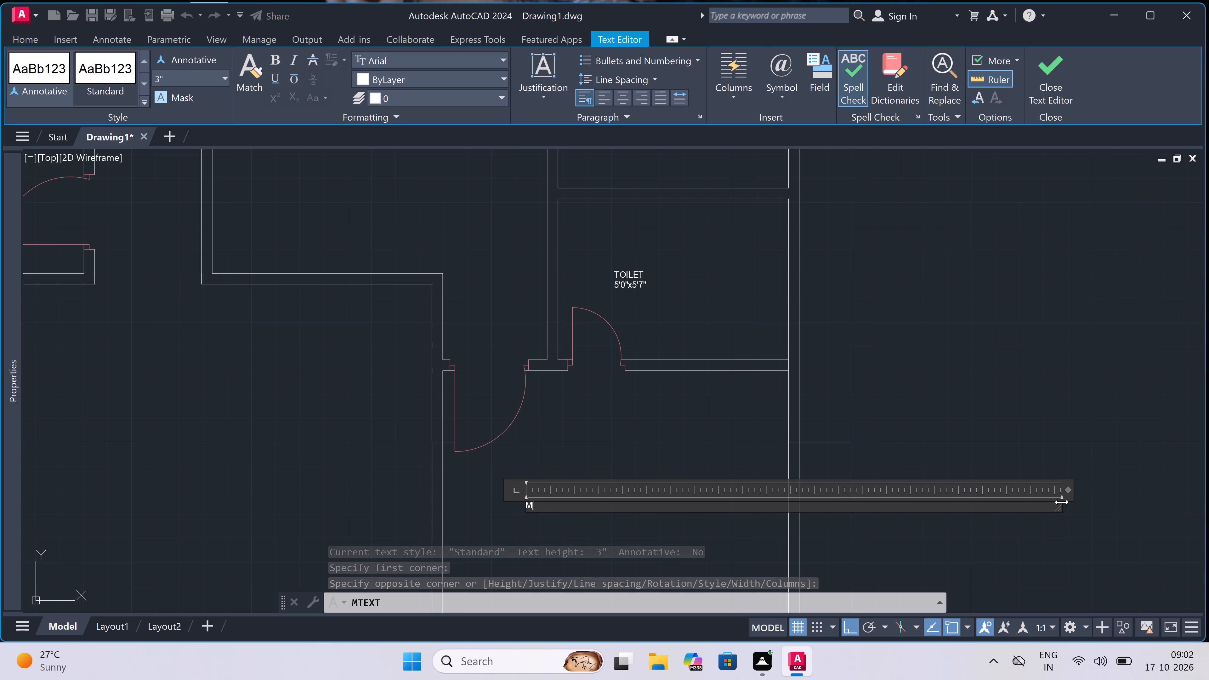
pyautogui.press('space')
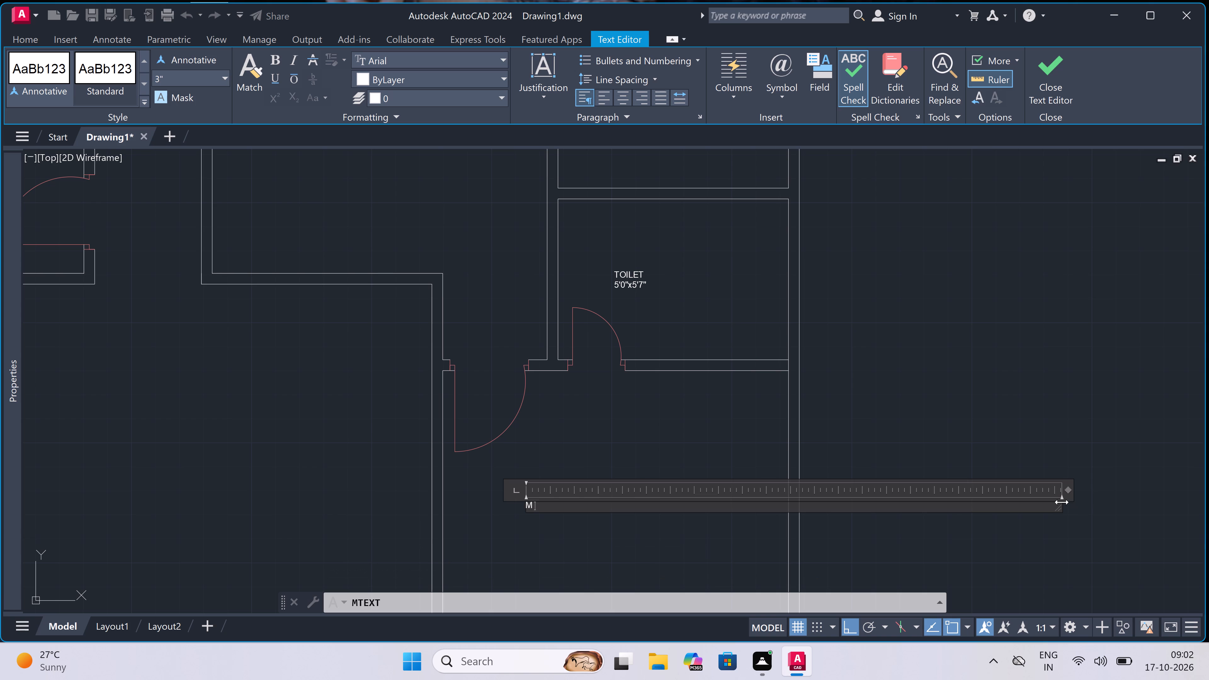
pyautogui.press('BackSpace')
pyautogui.write('. BE')
pyautogui.press('d')
pyautogui.press('r')
pyautogui.press('BackSpace')
pyautogui.press('space')
pyautogui.write('ROOM')
pyautogui.press('Return')
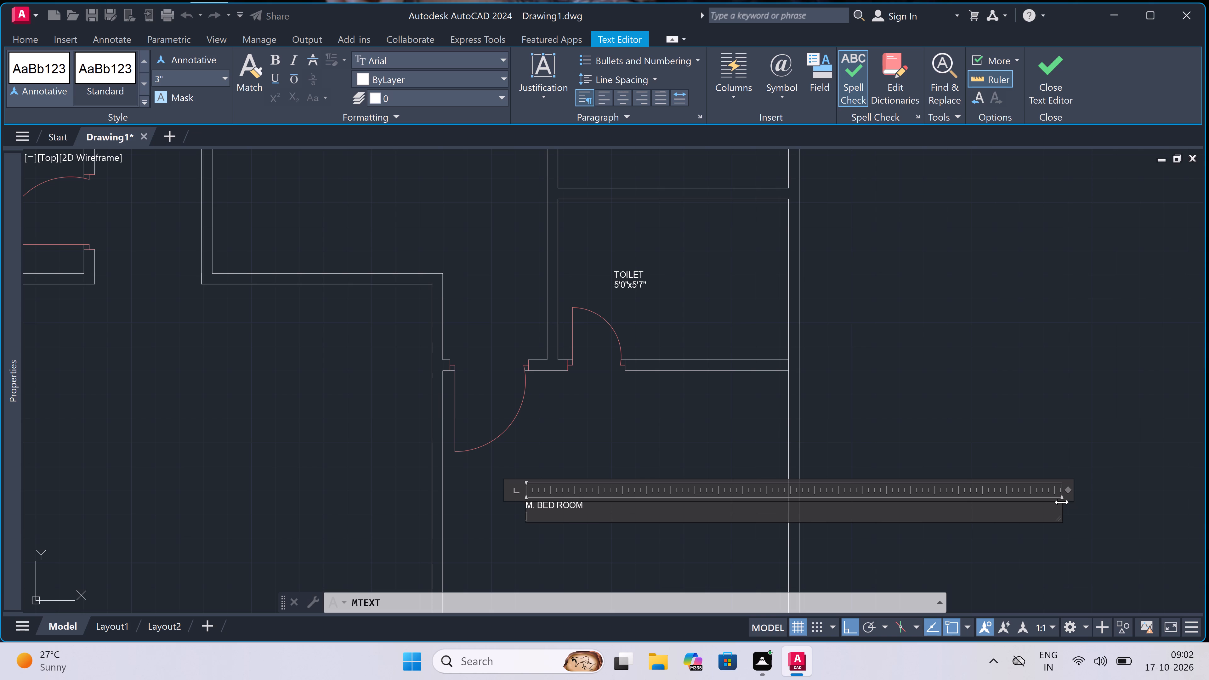
pyautogui.write('12')
pyautogui.press("'")
pyautogui.press('0')
pyautogui.hotkey('shift', '"')
pyautogui.press('x')
pyautogui.write('12')
pyautogui.press("'")
pyautogui.write('0"')
pyautogui.doubleClick(539, 435)
pyautogui.scroll(-2, 539, 435)
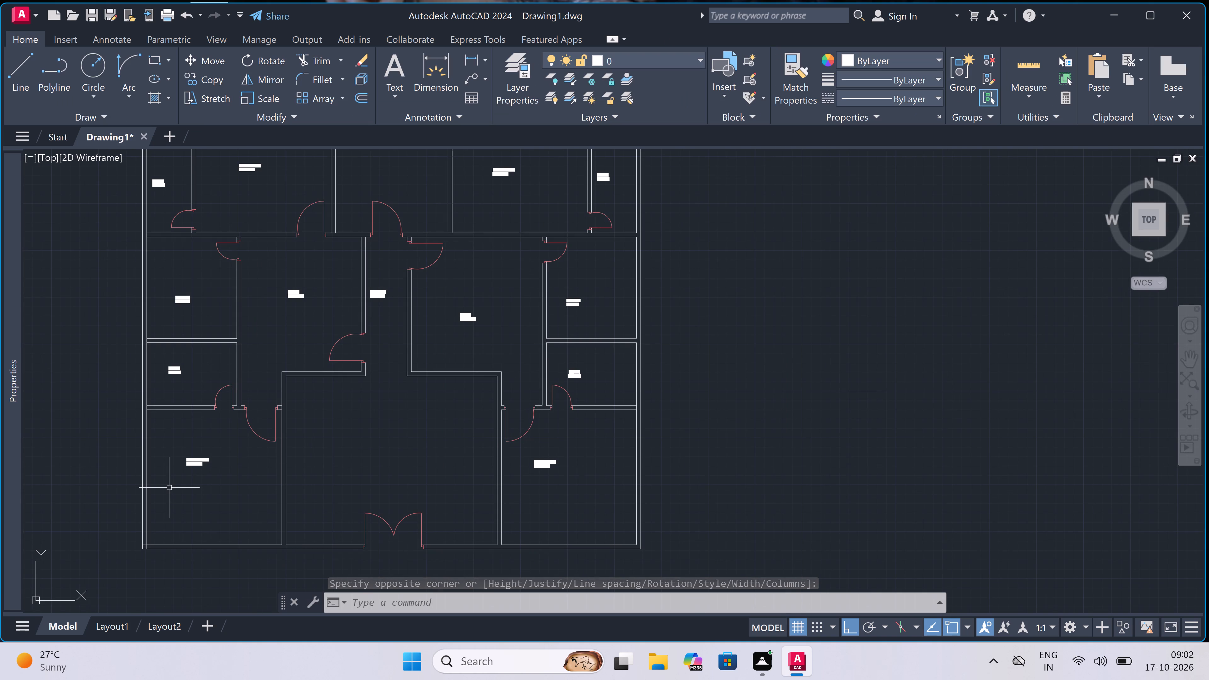
# Label the large central room between the two southern M. BED ROOMs with multiline text reading LIVING and 18'4"x14'8" on a second line.
pyautogui.scroll(1, 171, 483)
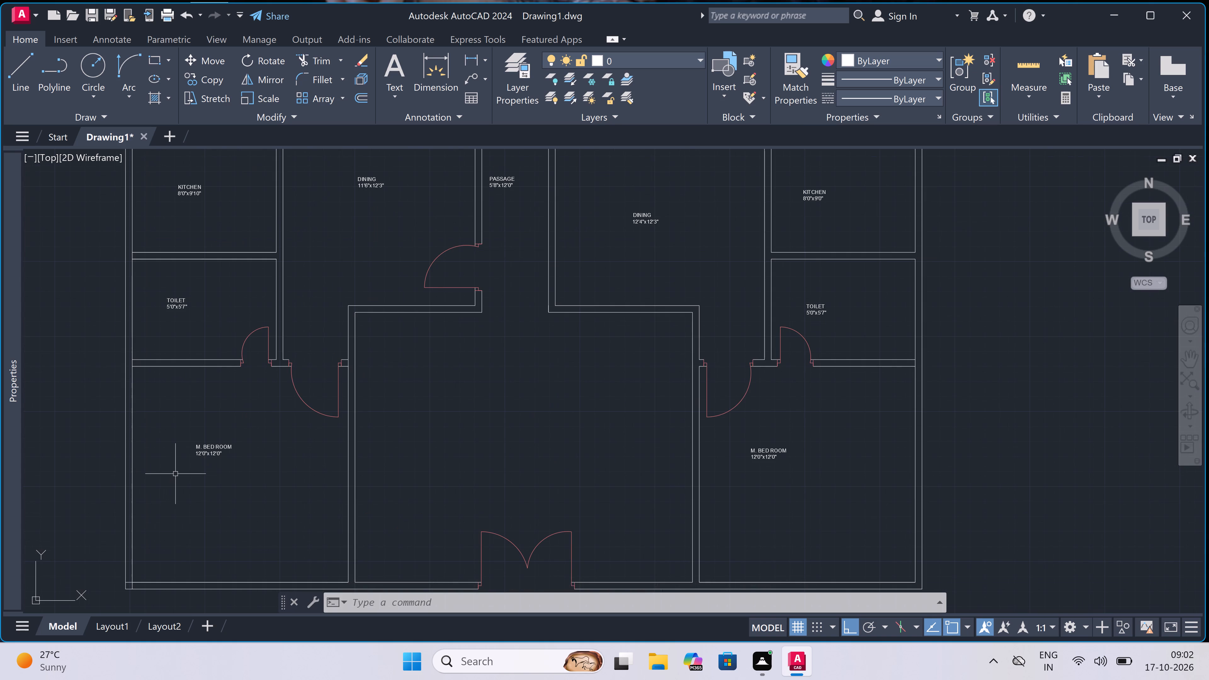
pyautogui.scroll(1, 176, 472)
pyautogui.scroll(-2, 179, 471)
pyautogui.scroll(1, 186, 463)
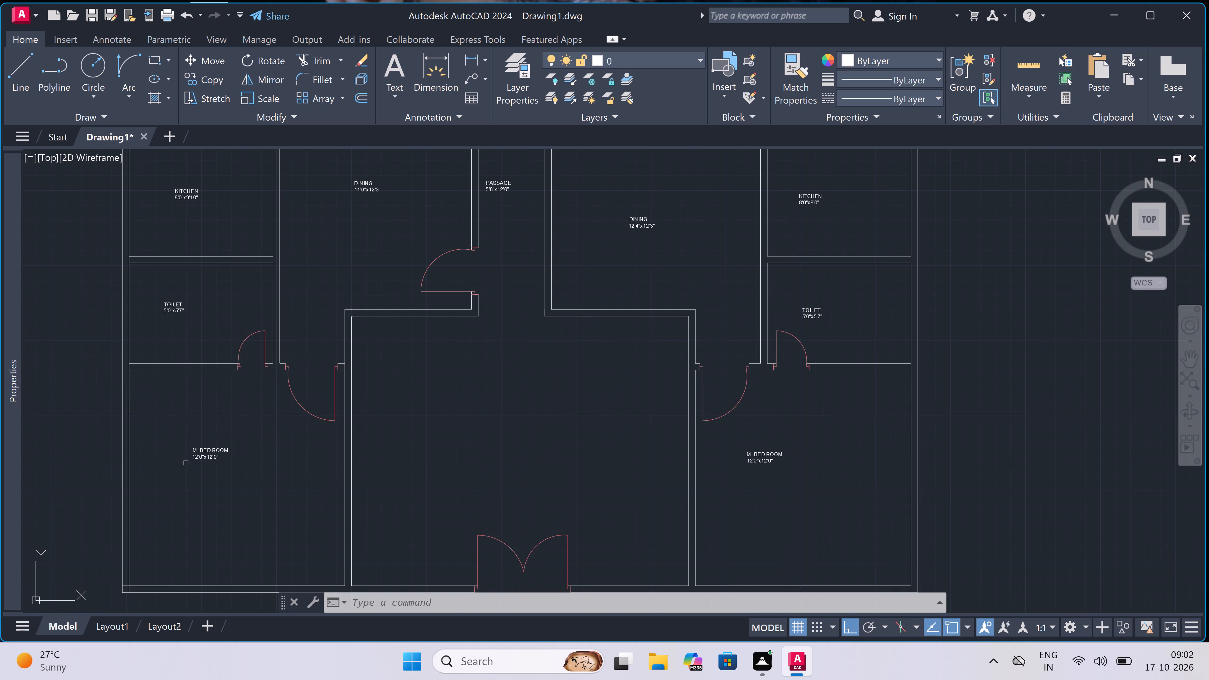
pyautogui.scroll(1, 322, 451)
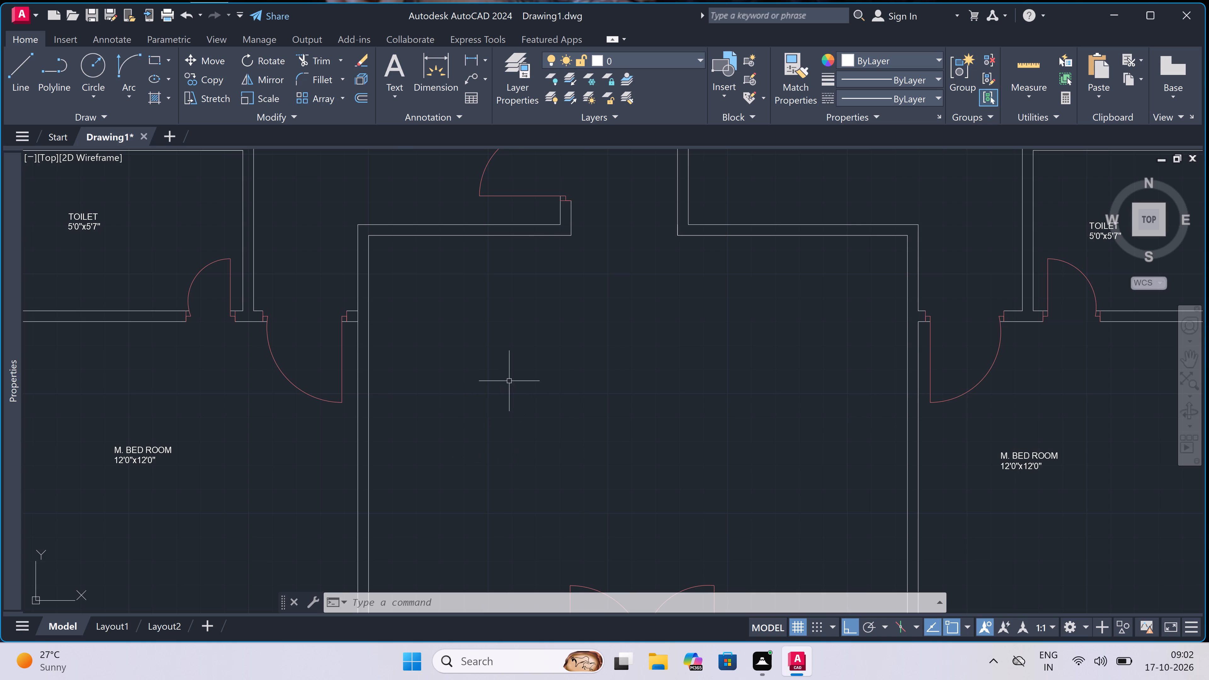
pyautogui.click(520, 367)
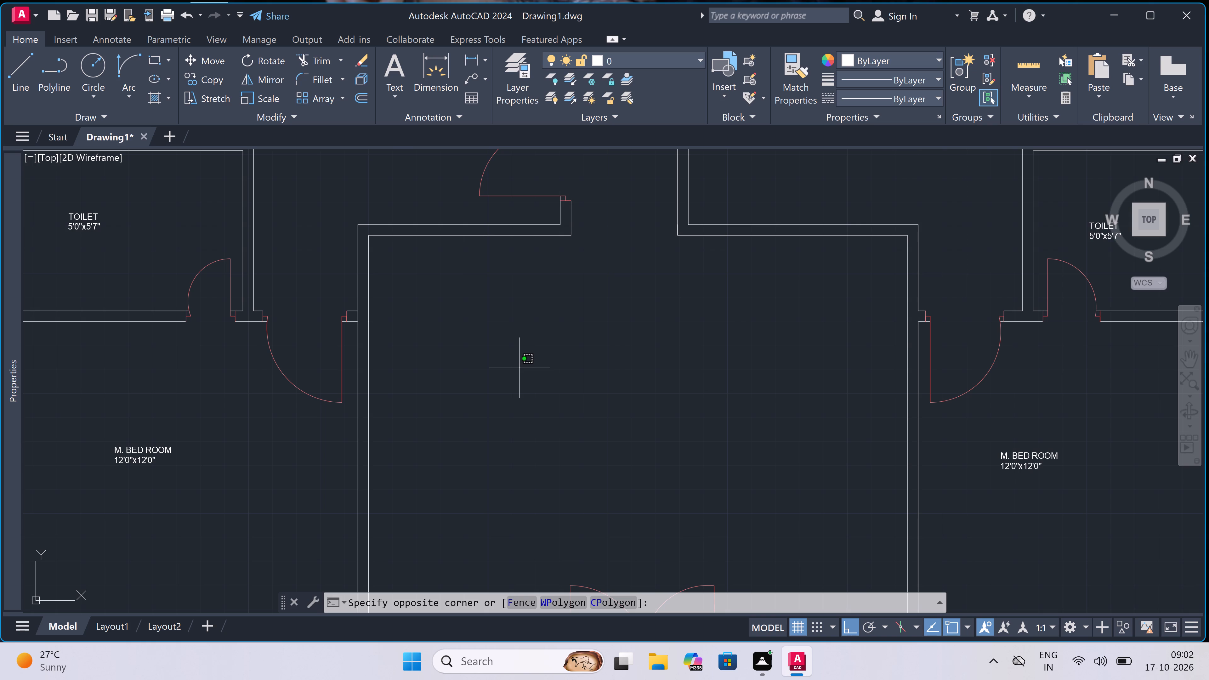
pyautogui.write('mt')
pyautogui.press('space')
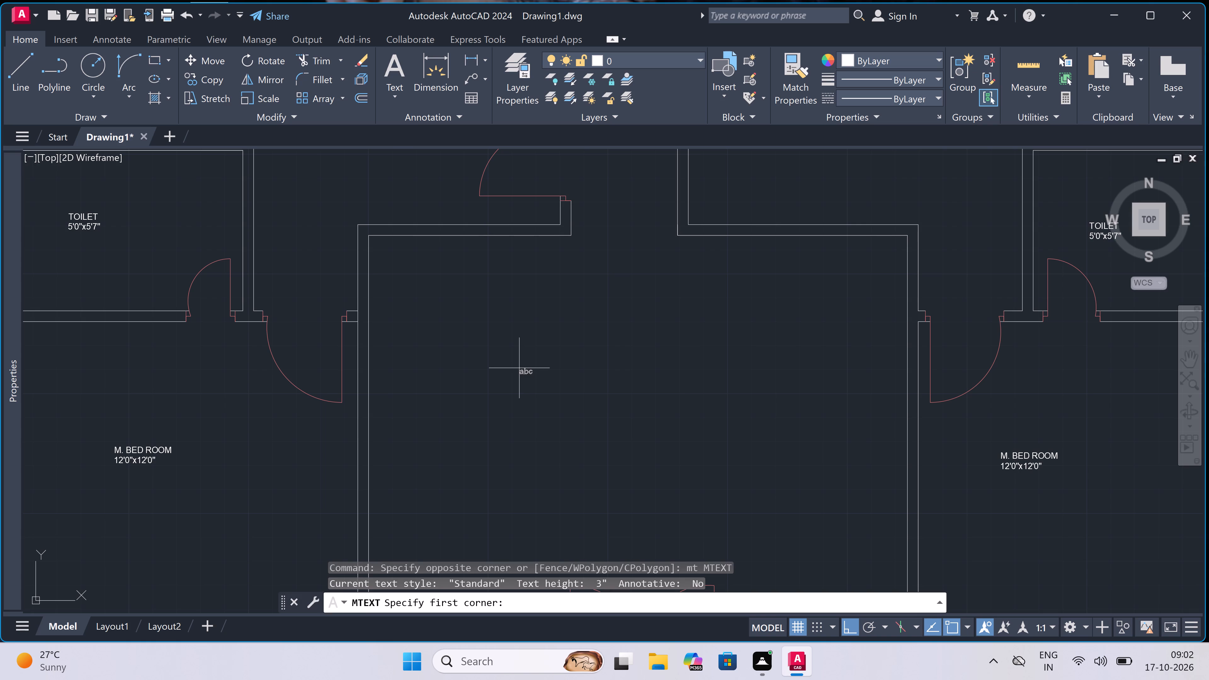
pyautogui.doubleClick(527, 352)
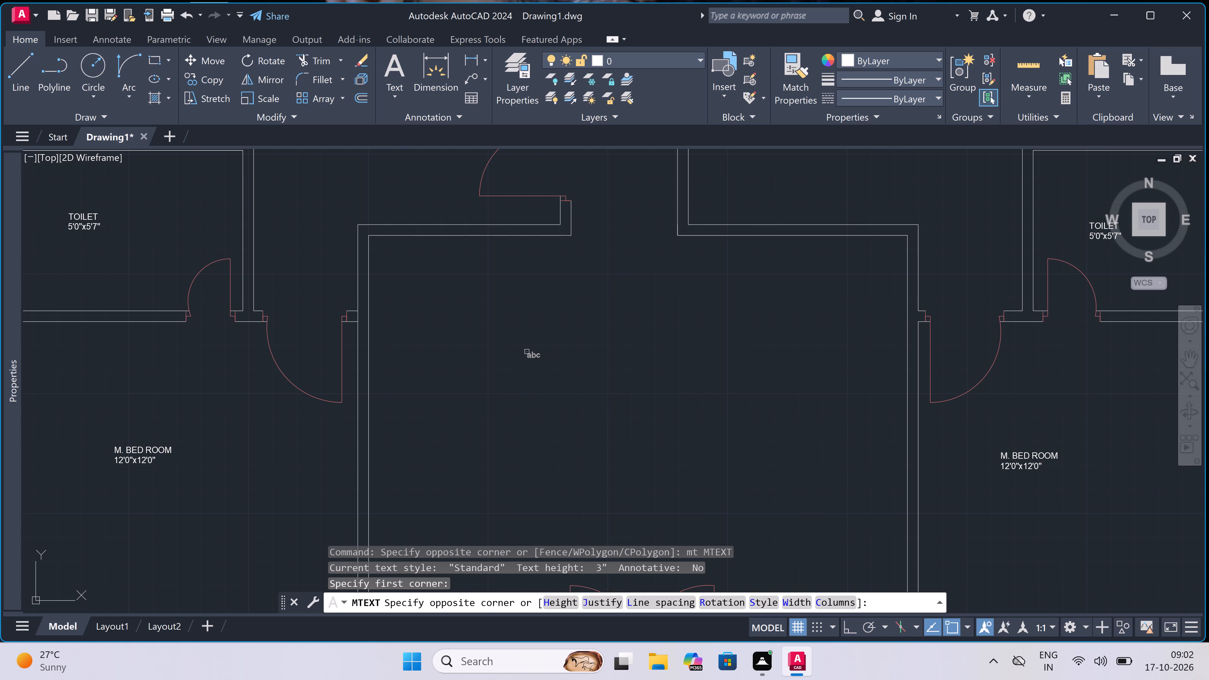
pyautogui.click(778, 382)
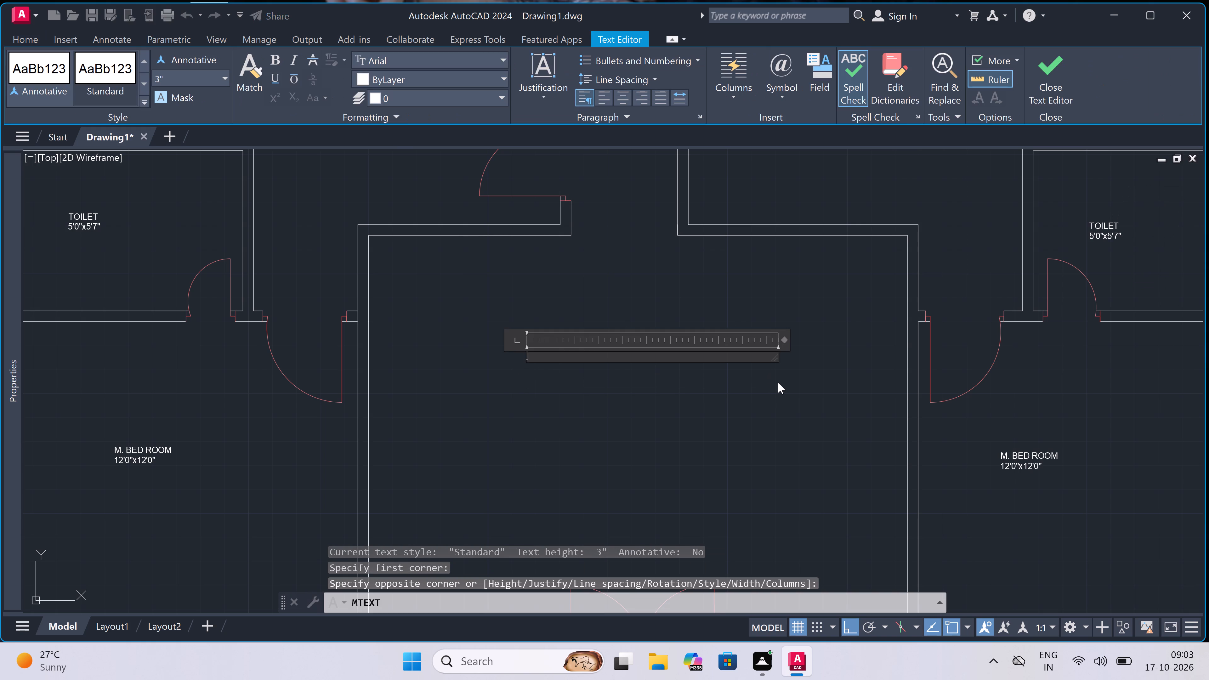
pyautogui.write('LIVING')
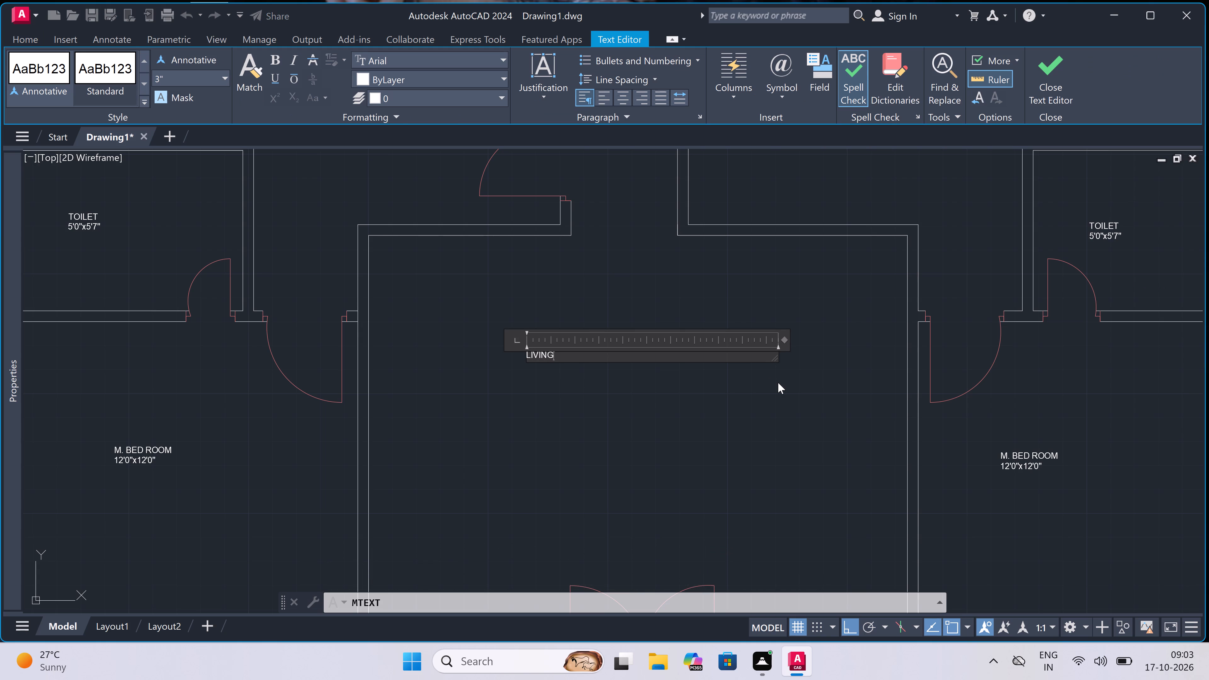
pyautogui.press('Return')
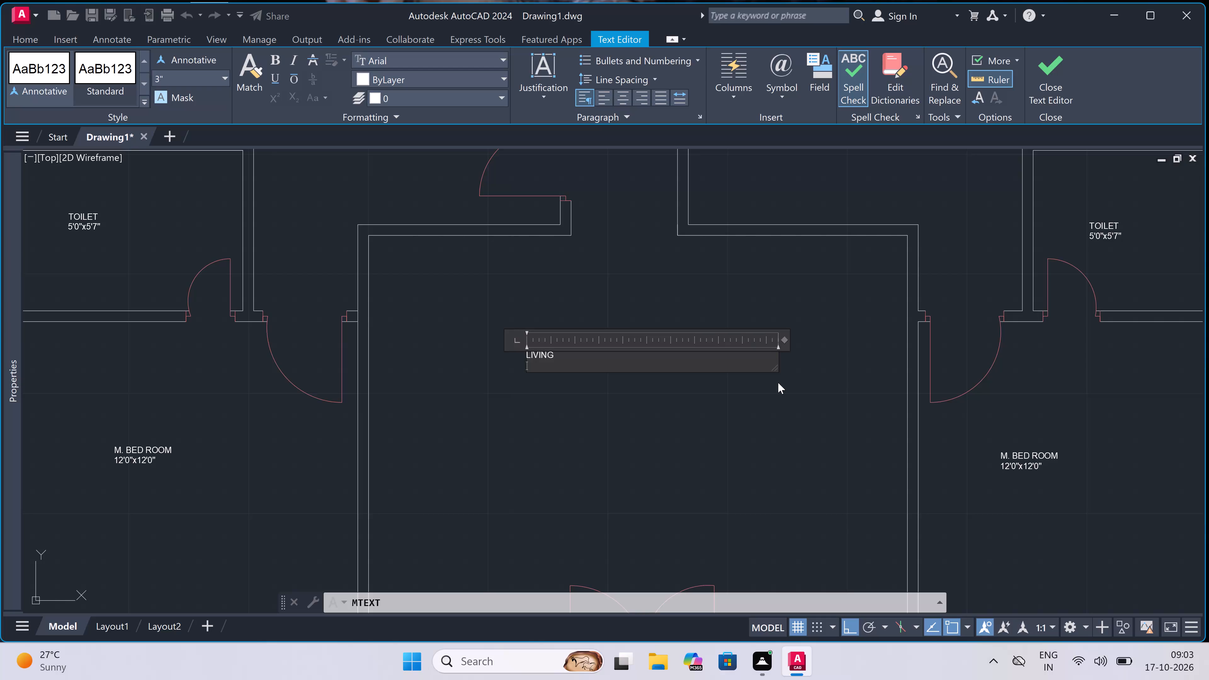
pyautogui.press('1')
pyautogui.press('8')
pyautogui.press("'")
pyautogui.press('4')
pyautogui.hotkey('shift', '"')
pyautogui.press('x')
pyautogui.write('14')
pyautogui.press("'")
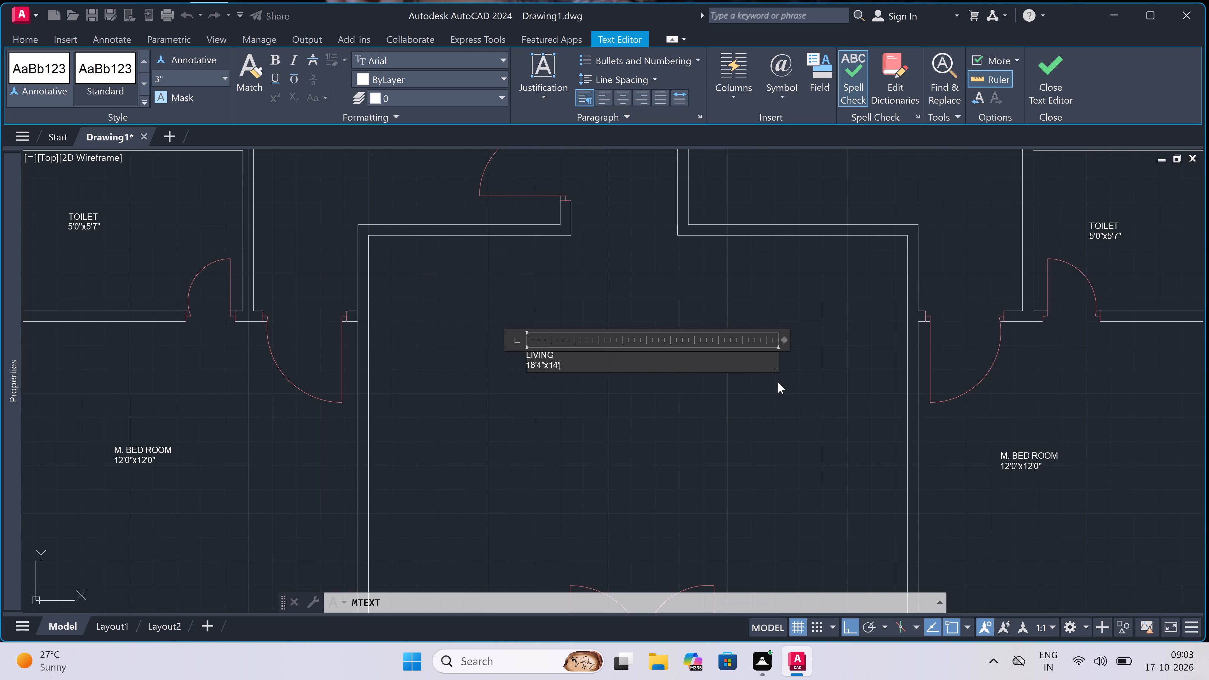
pyautogui.press('8')
pyautogui.hotkey('shift', '"')
pyautogui.moveTo(780, 450); pyautogui.dragTo(689, 411)
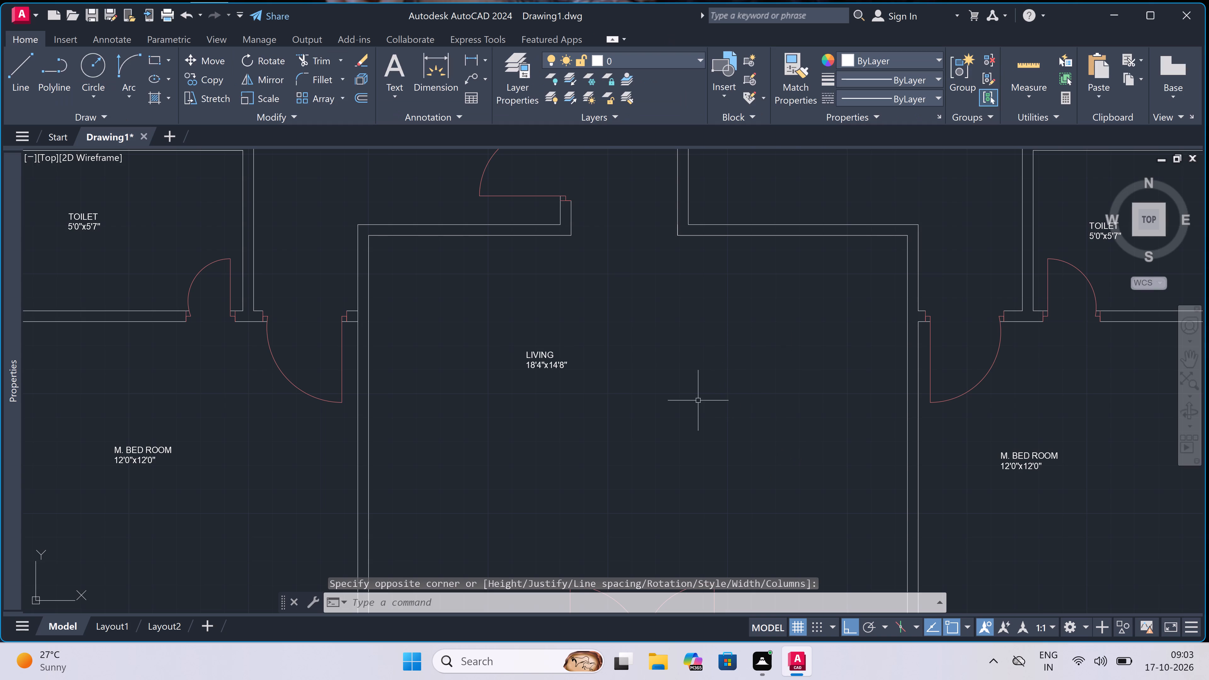
pyautogui.moveTo(689, 411); pyautogui.dragTo(690, 401)
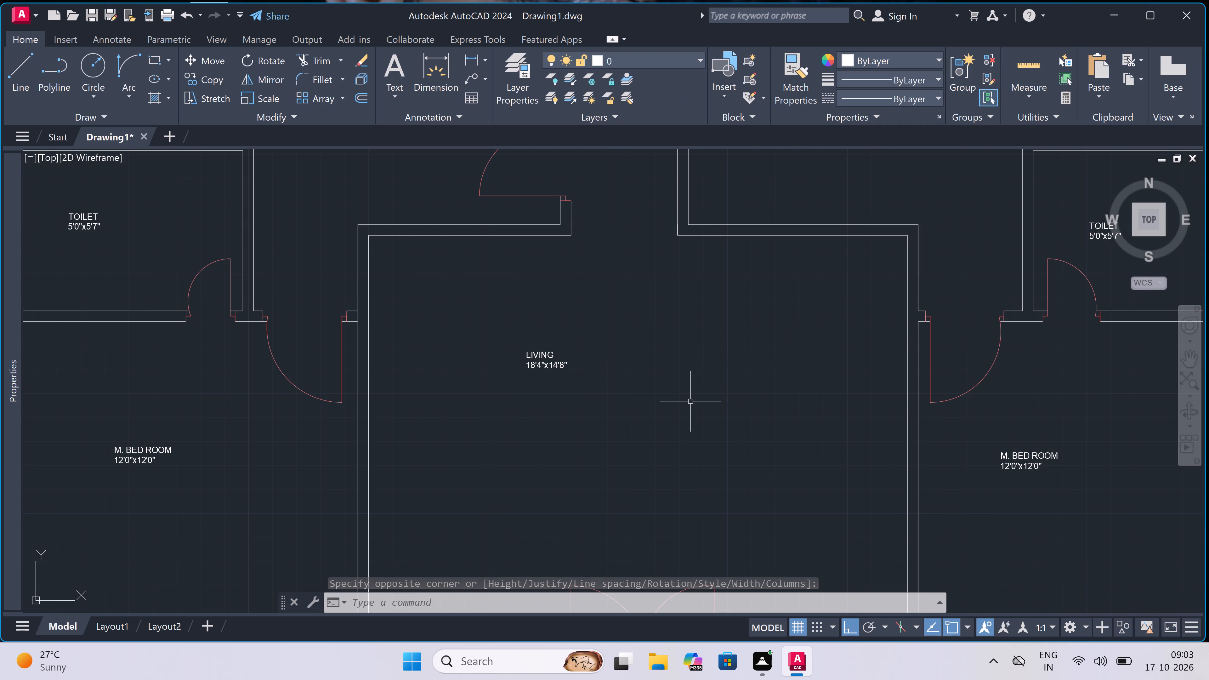
pyautogui.moveTo(690, 401); pyautogui.dragTo(692, 439)
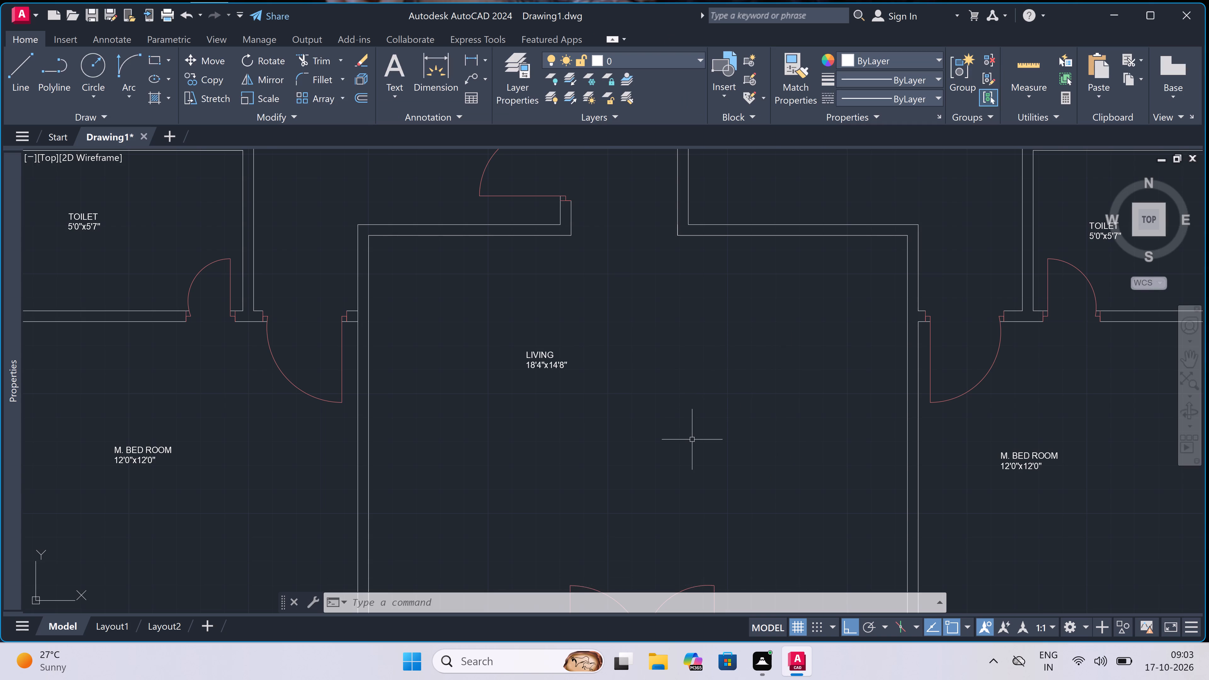
# Add multiline text reading STAIR southeast of the LIVING label, above the double entrance door.
pyautogui.scroll(-1, 692, 438)
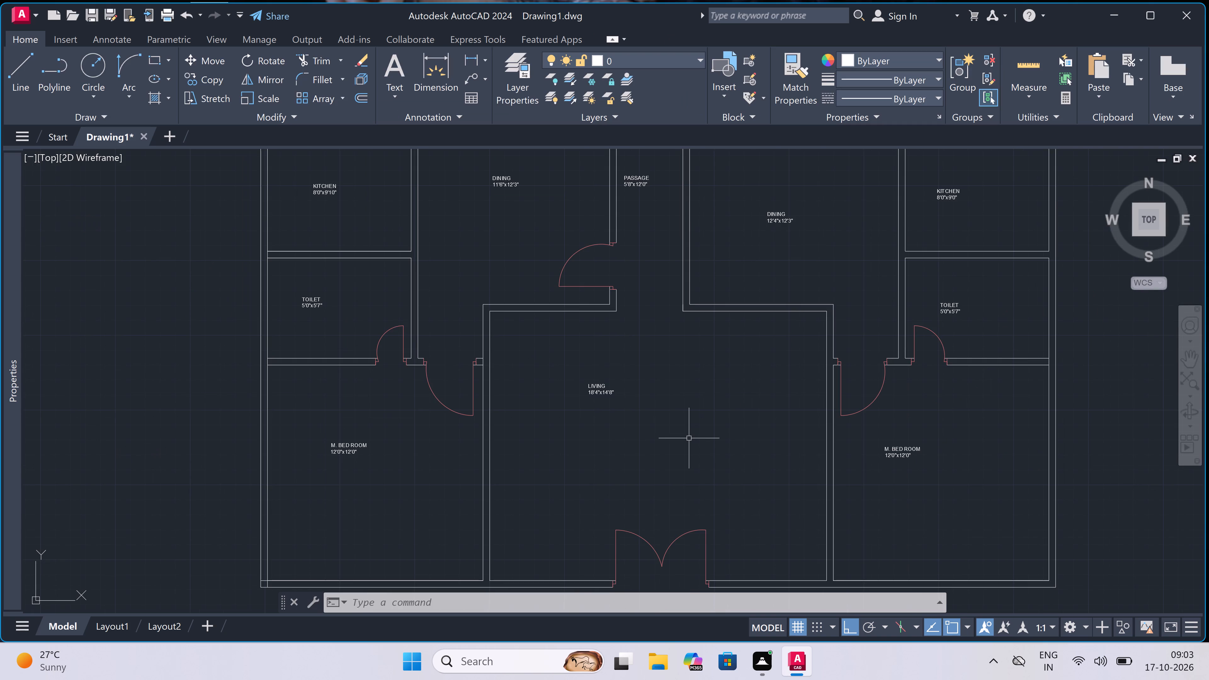
pyautogui.scroll(-1, 688, 443)
pyautogui.scroll(1, 683, 466)
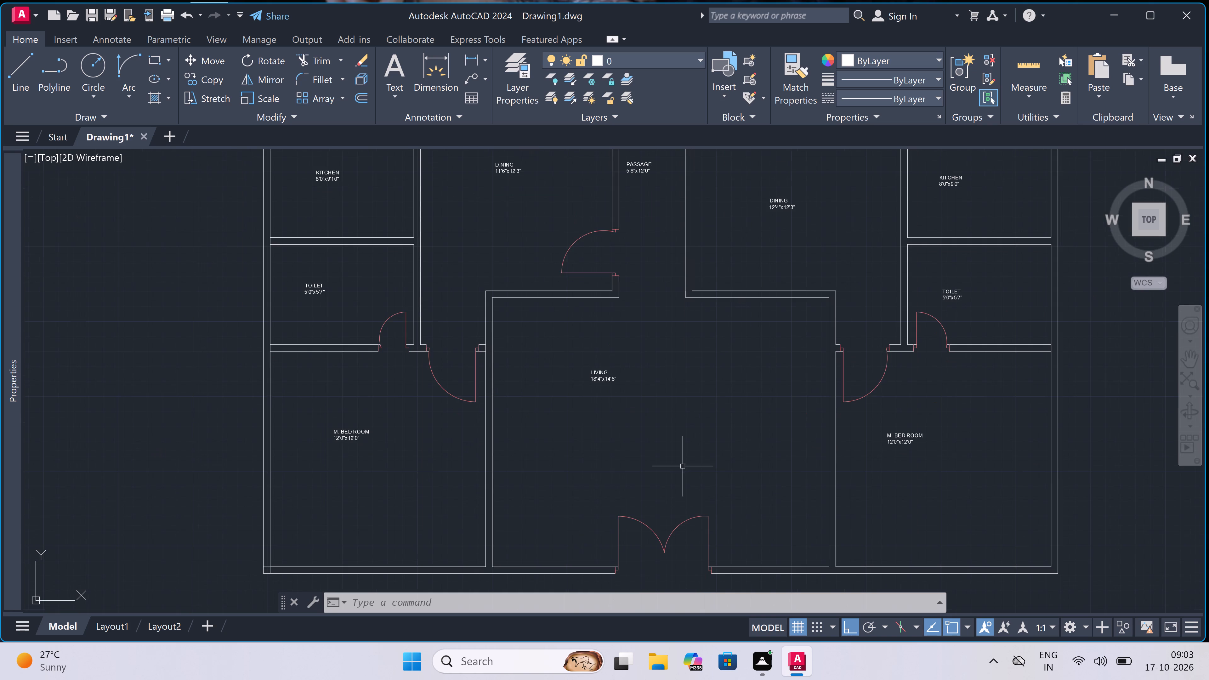
pyautogui.scroll(1, 683, 466)
pyautogui.scroll(-1, 683, 466)
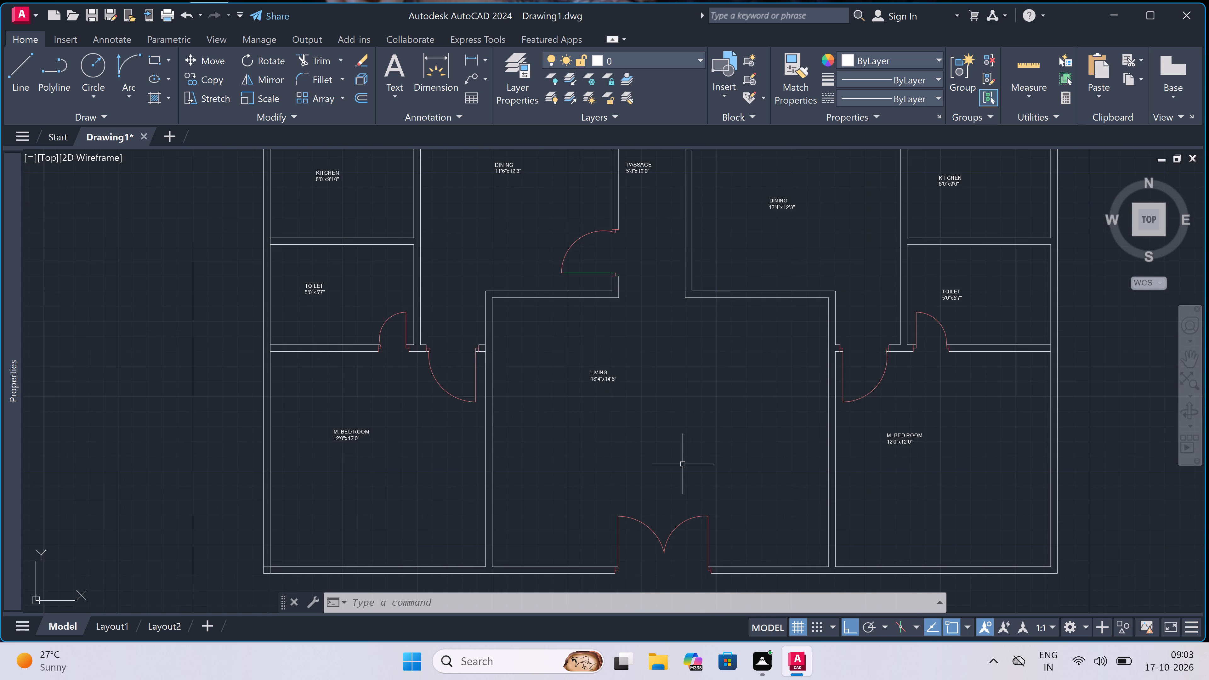
pyautogui.scroll(1, 683, 461)
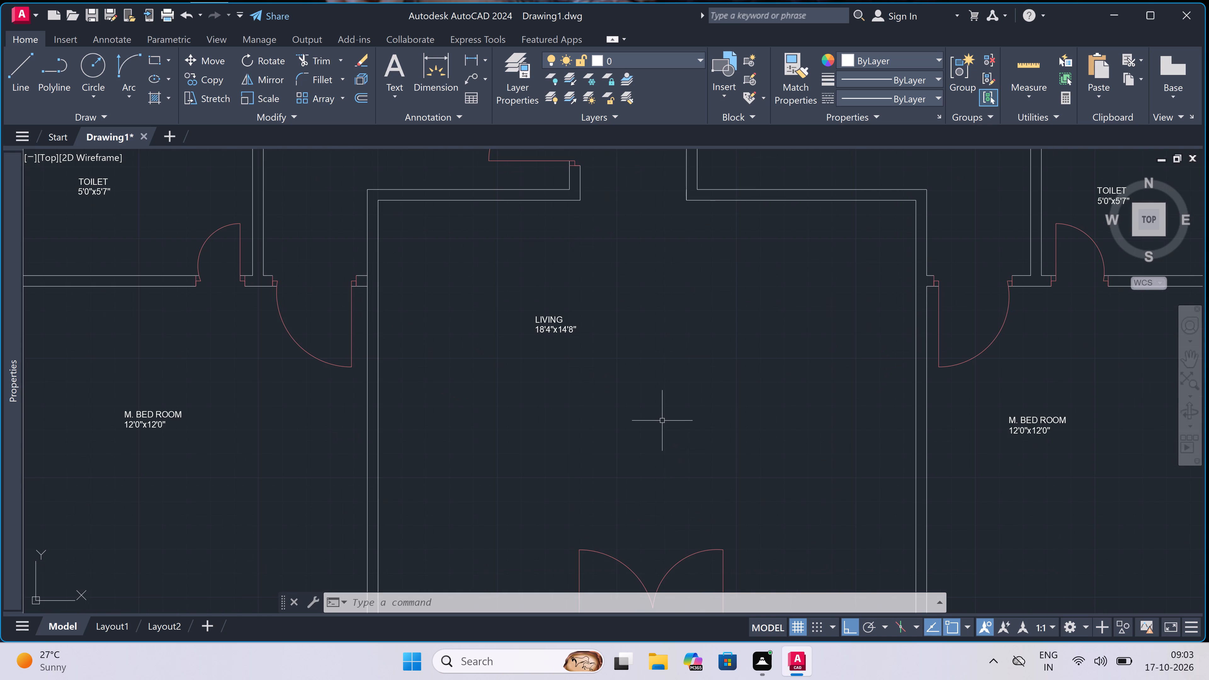
pyautogui.write('mt')
pyautogui.press('space')
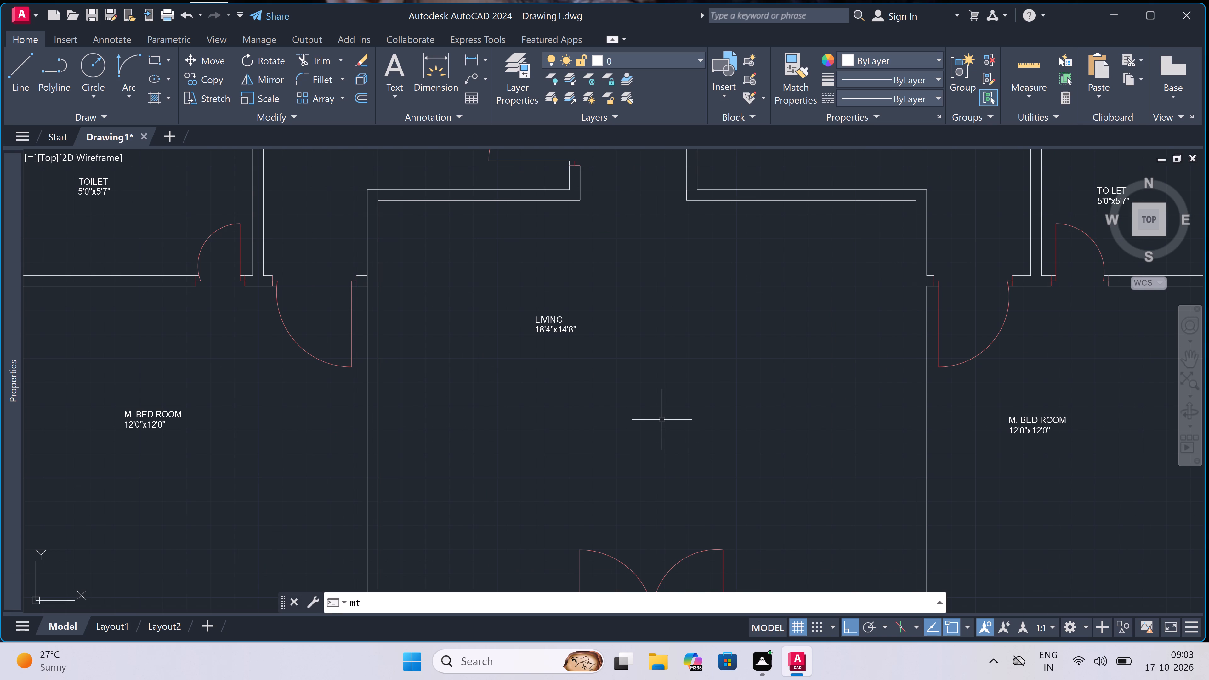
pyautogui.click(662, 421)
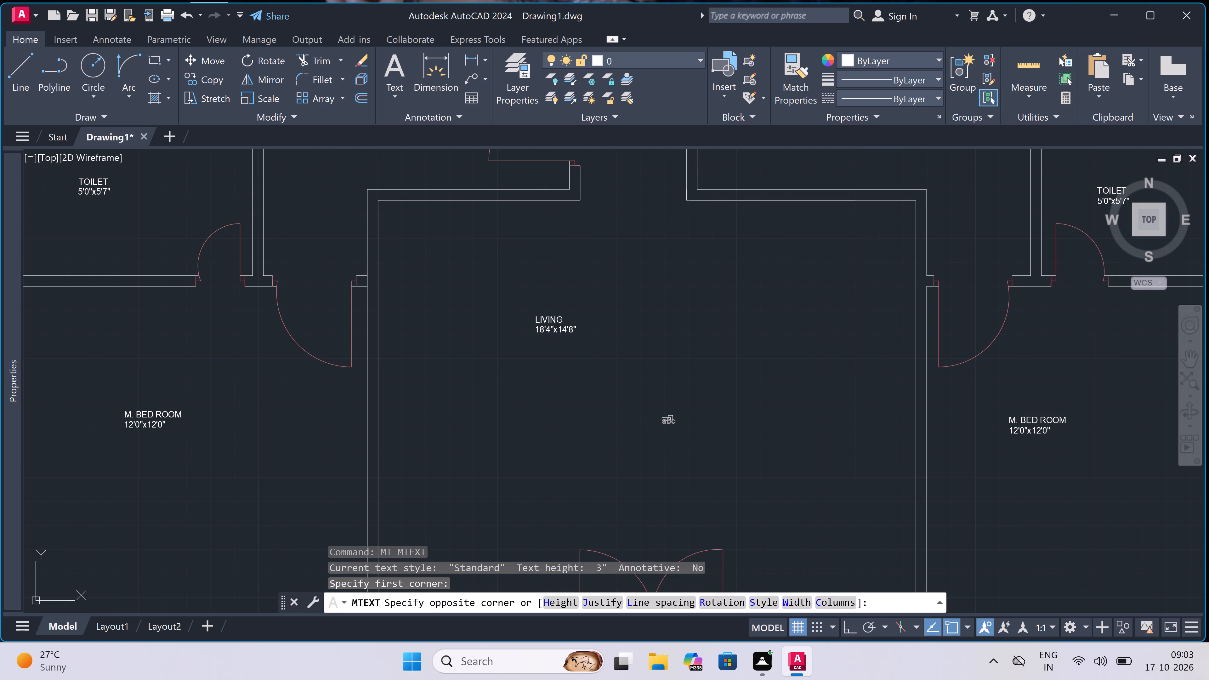
pyautogui.click(809, 442)
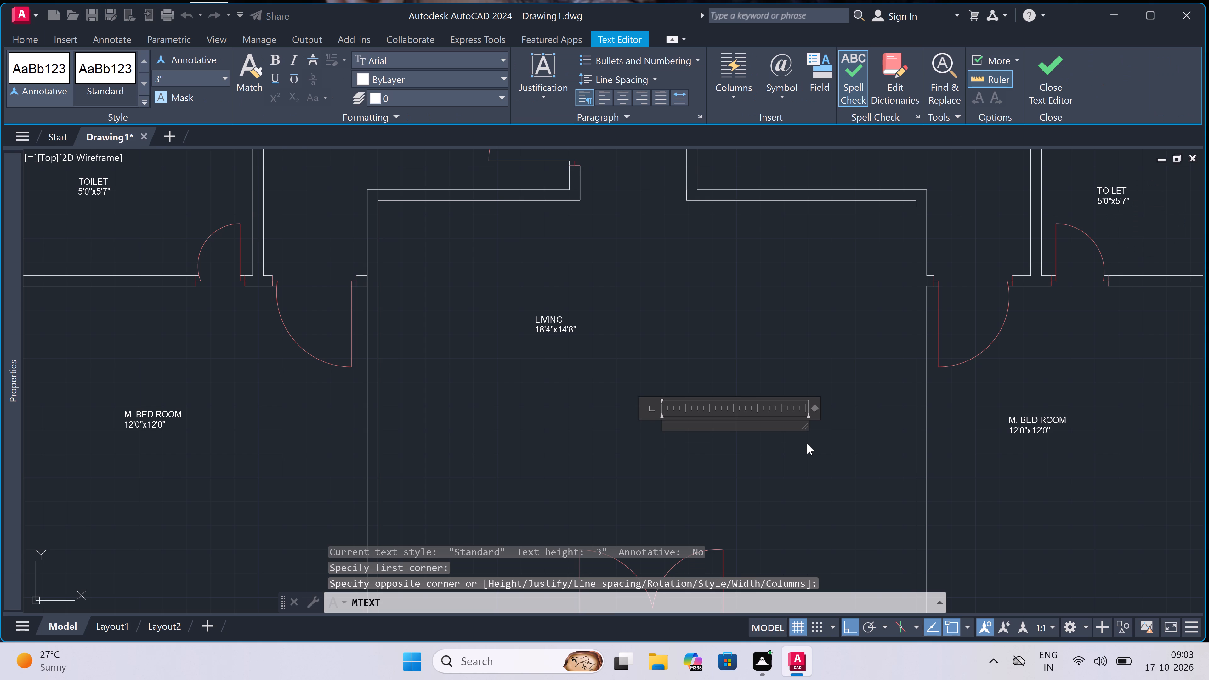
pyautogui.write('STA')
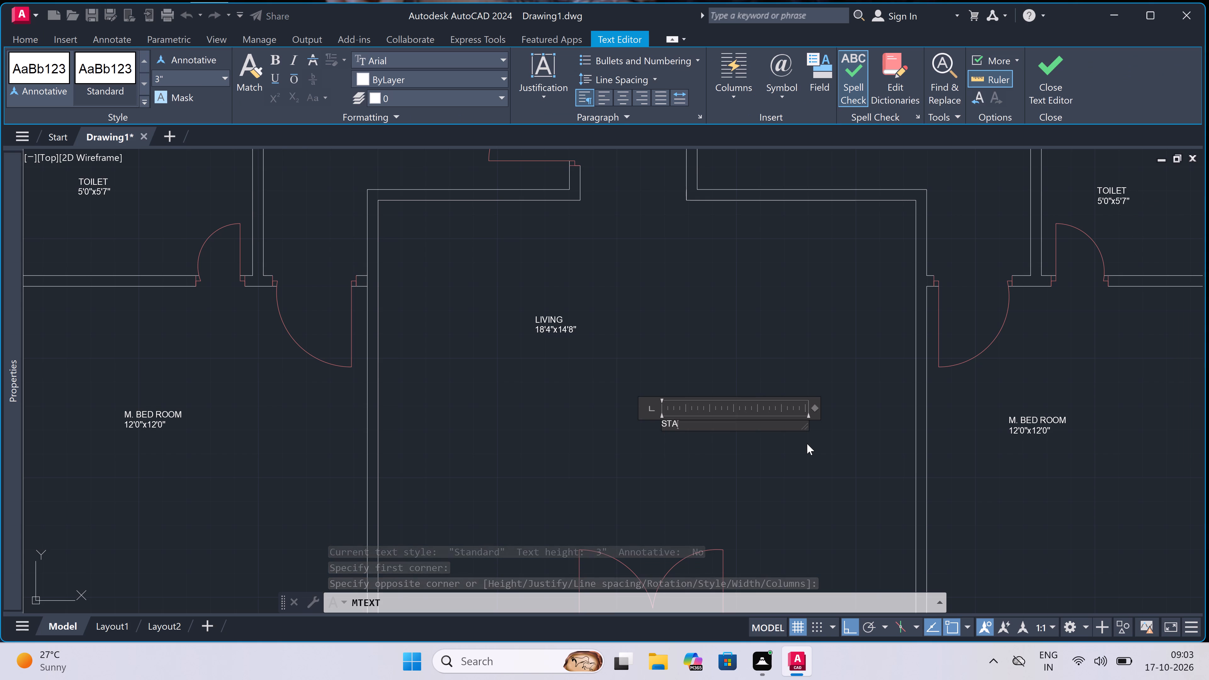
pyautogui.write('IR')
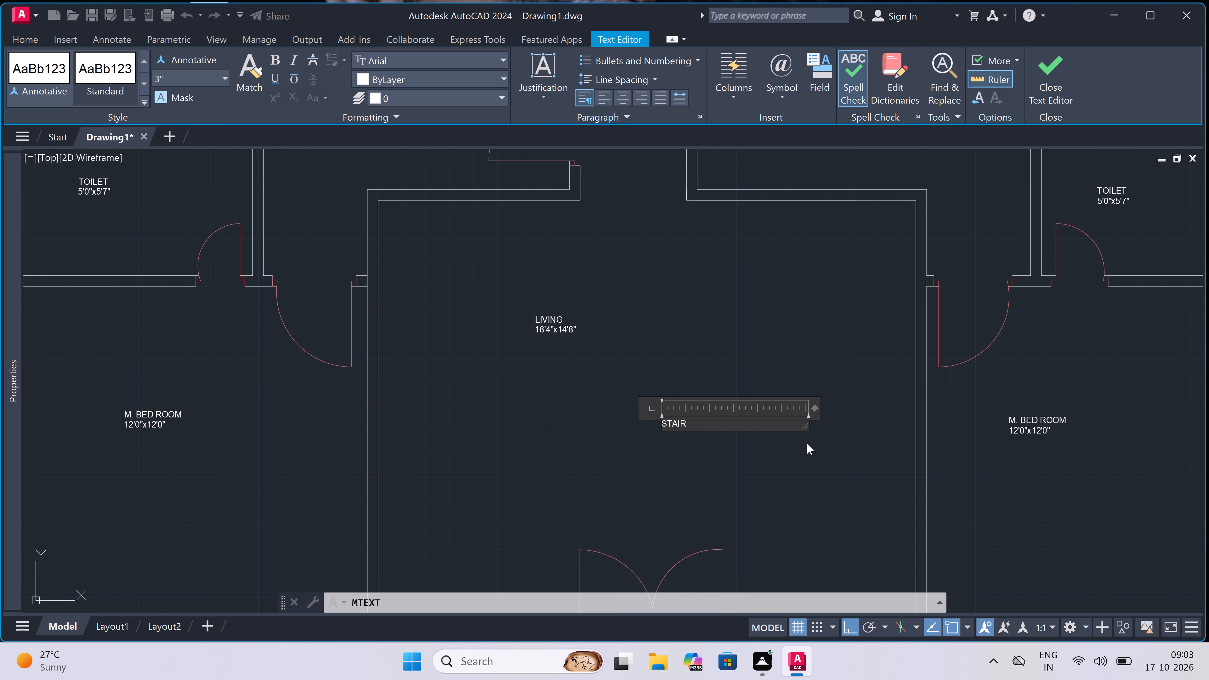
pyautogui.click(815, 492)
pyautogui.click(817, 494)
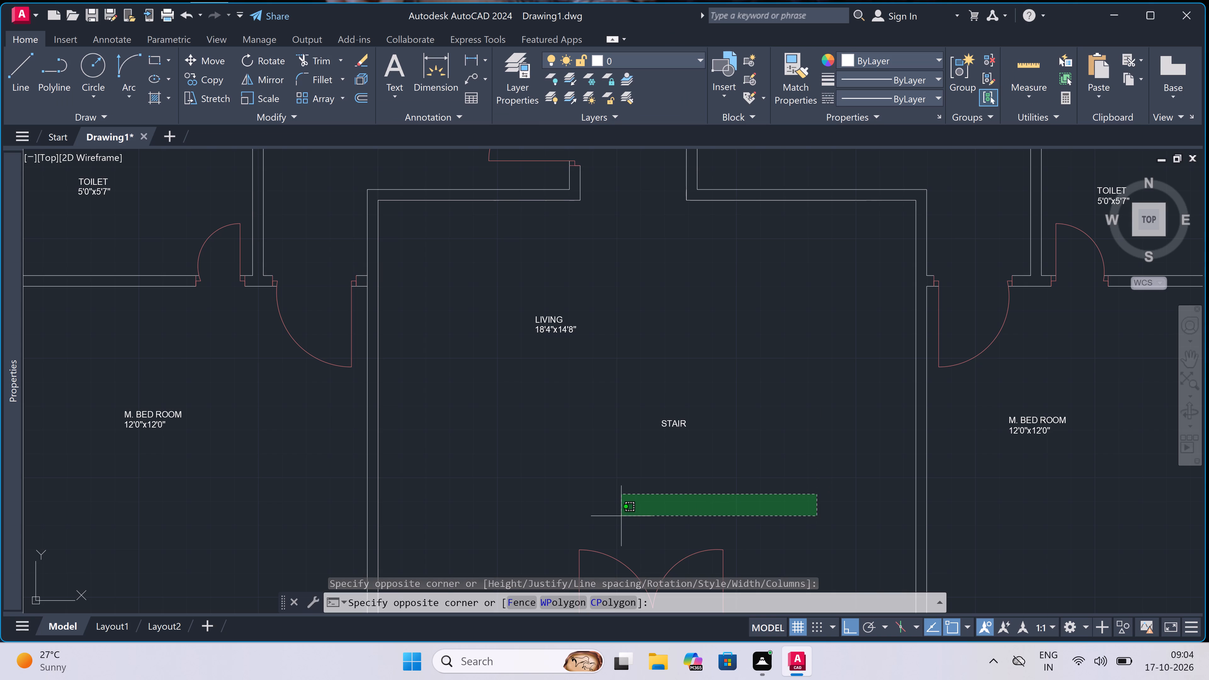
pyautogui.press('Escape')
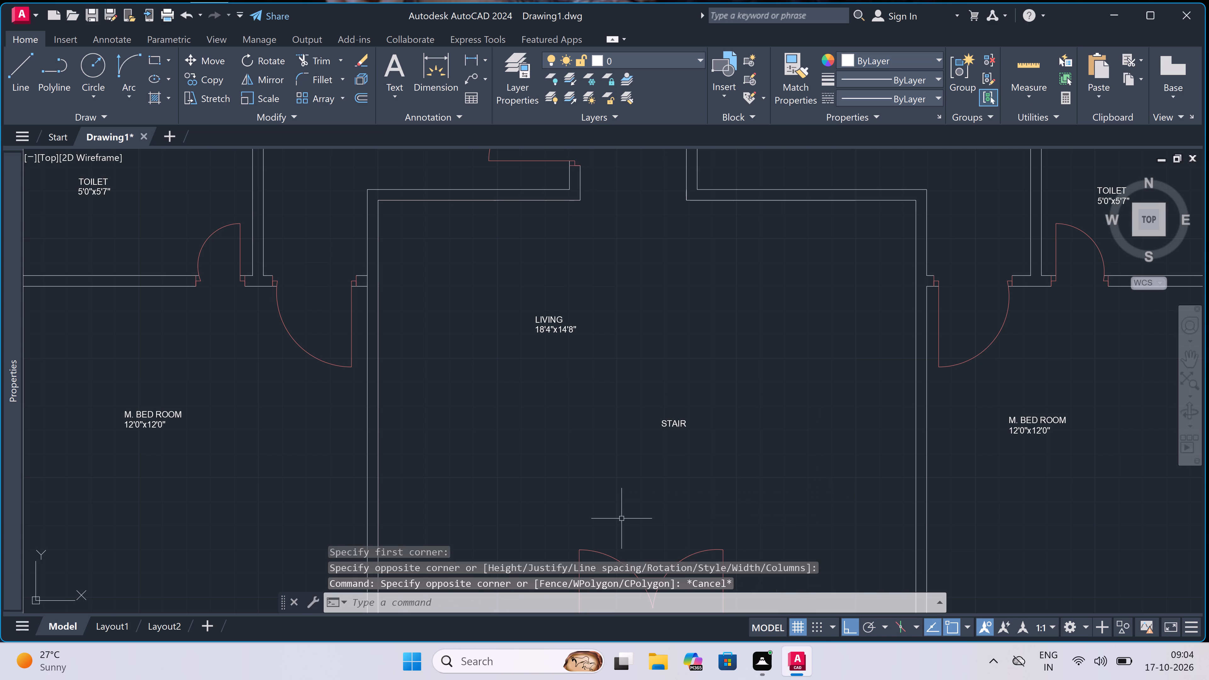
# Add multiline text reading UP just east of the double entrance door, near the southern wall of the living room.
pyautogui.scroll(-2, 613, 496)
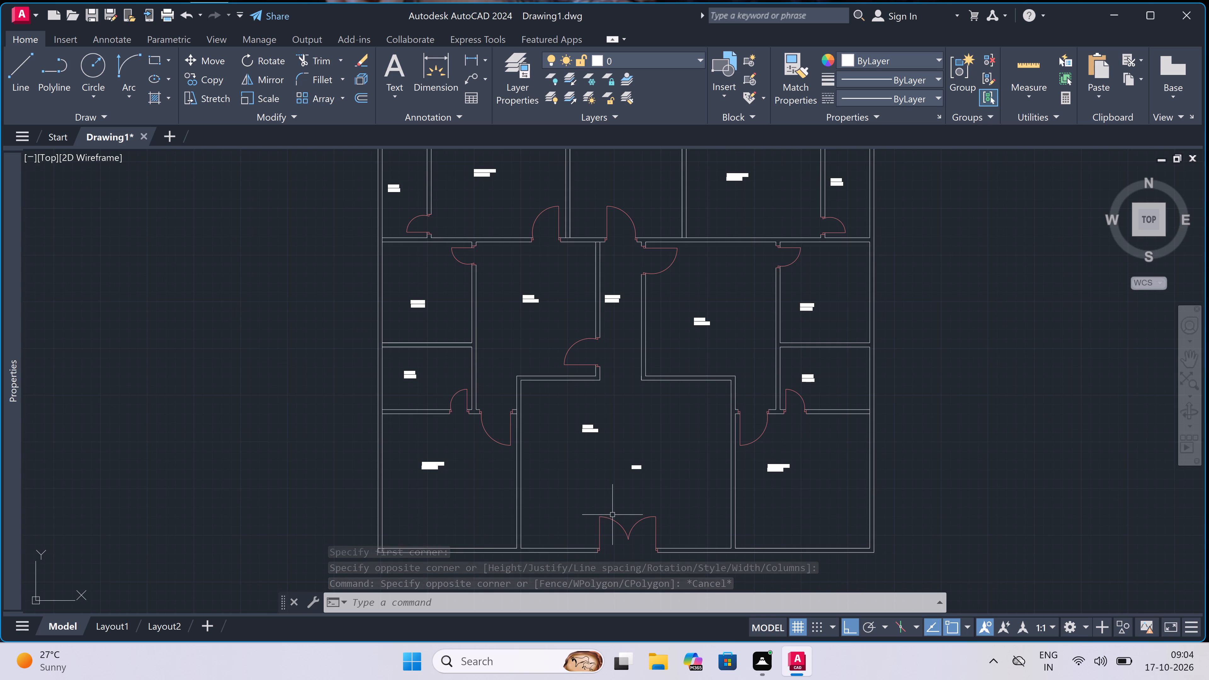
pyautogui.scroll(2, 611, 509)
pyautogui.scroll(-3, 639, 531)
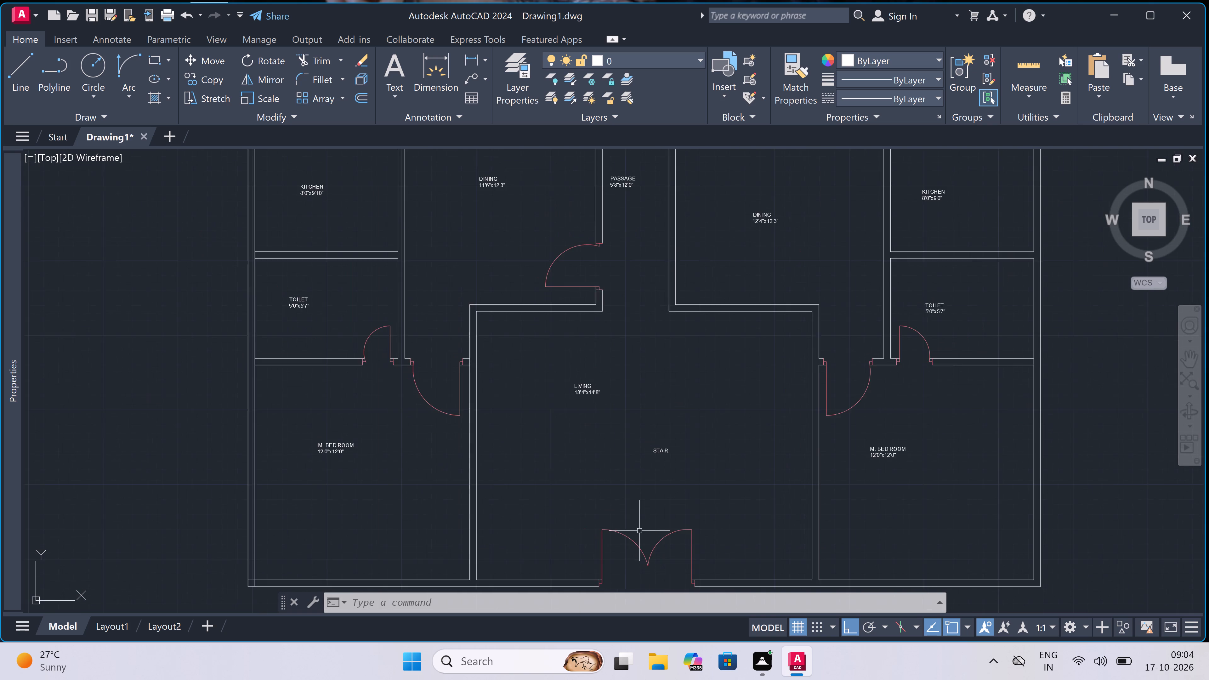
pyautogui.scroll(4, 673, 544)
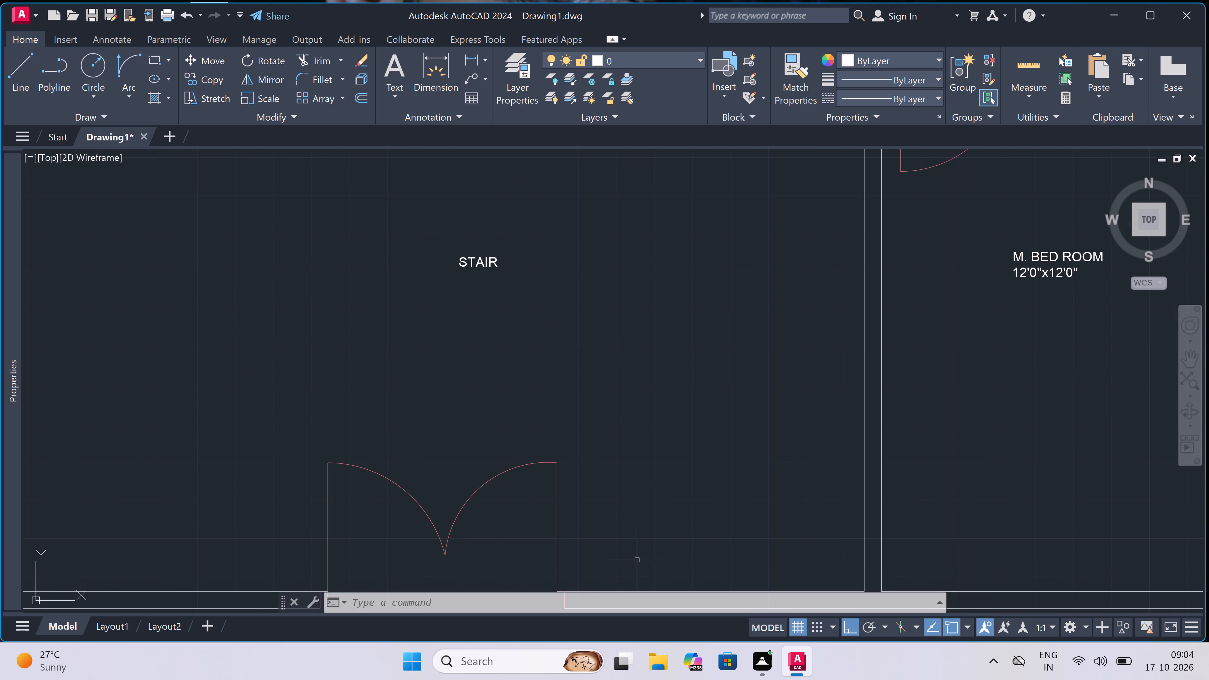
pyautogui.click(615, 537)
pyautogui.write('MT')
pyautogui.press('space')
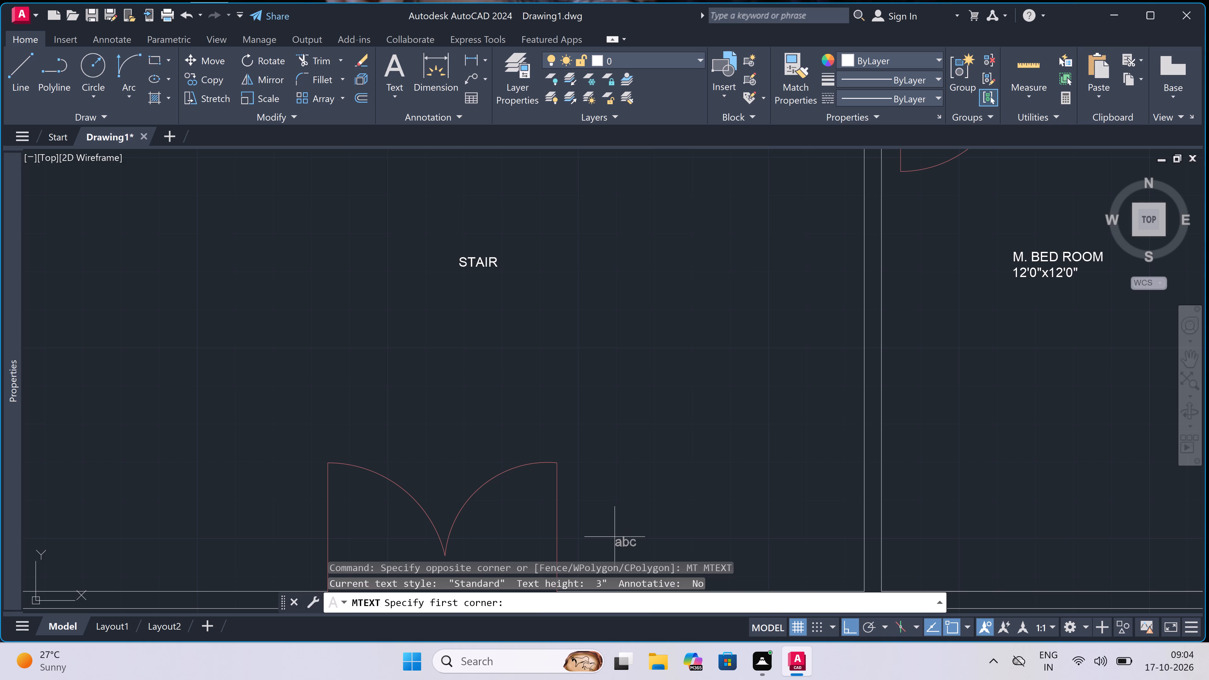
pyautogui.click(616, 539)
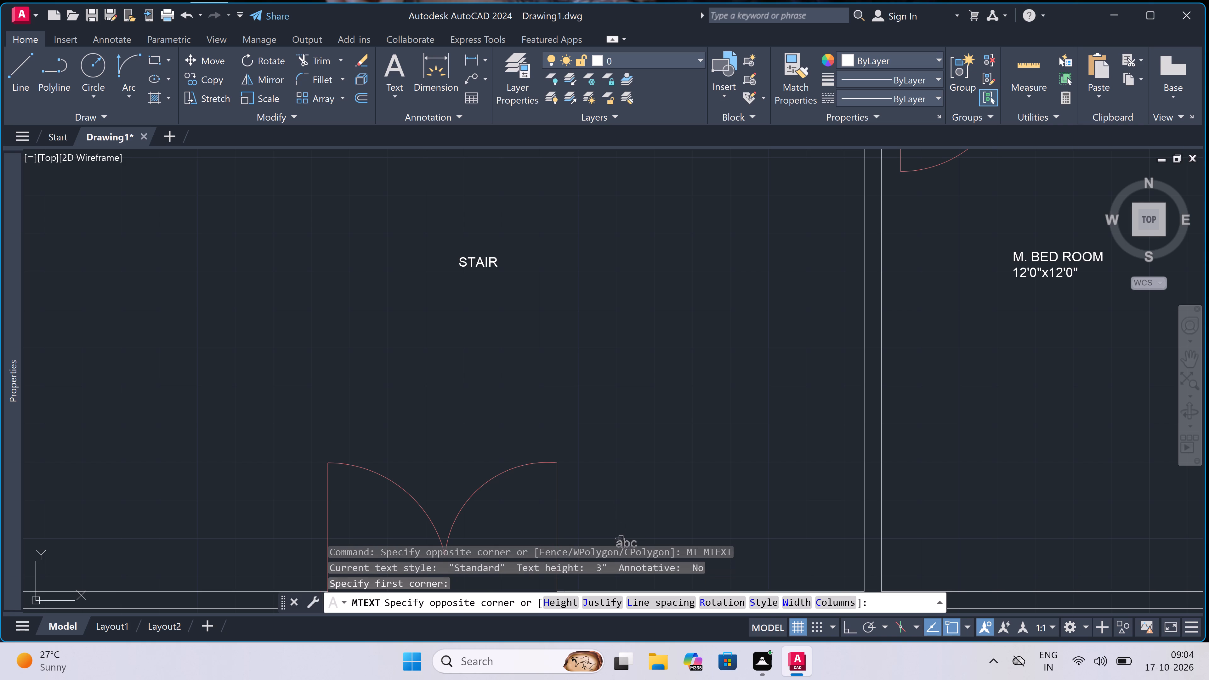
pyautogui.click(692, 538)
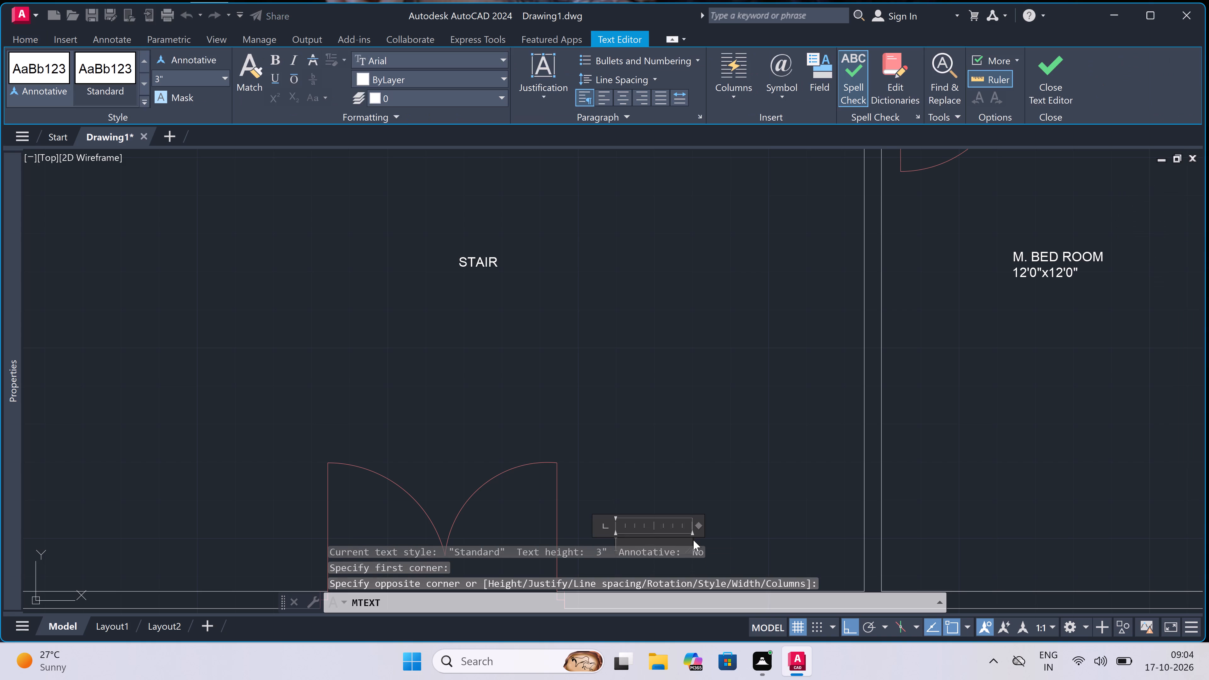
pyautogui.press('u')
pyautogui.press('p')
pyautogui.doubleClick(709, 452)
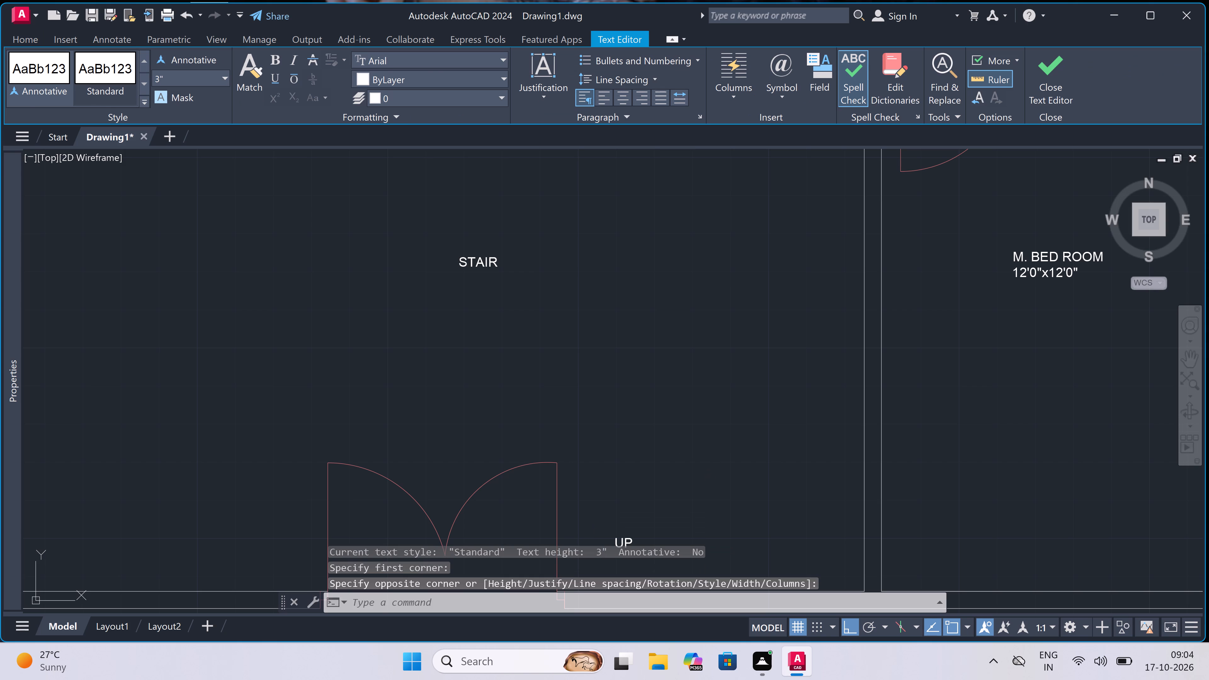
pyautogui.scroll(-1, 709, 452)
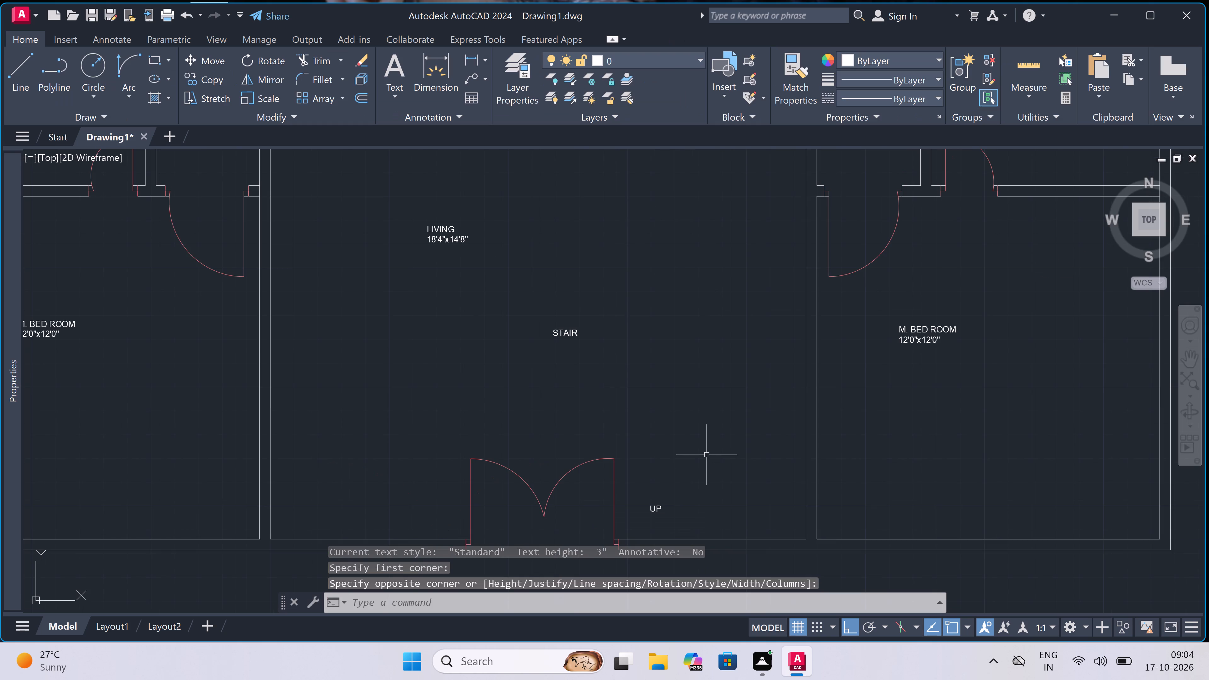
pyautogui.scroll(-2, 703, 459)
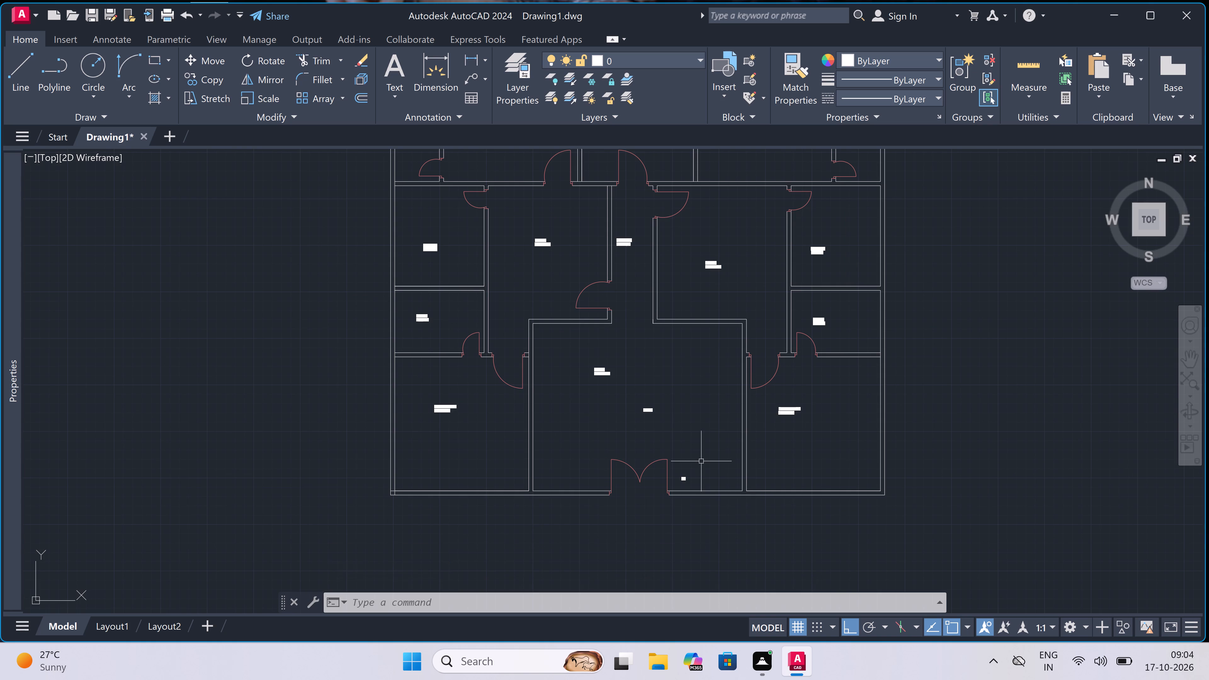
pyautogui.scroll(1, 701, 461)
pyautogui.scroll(-1, 701, 462)
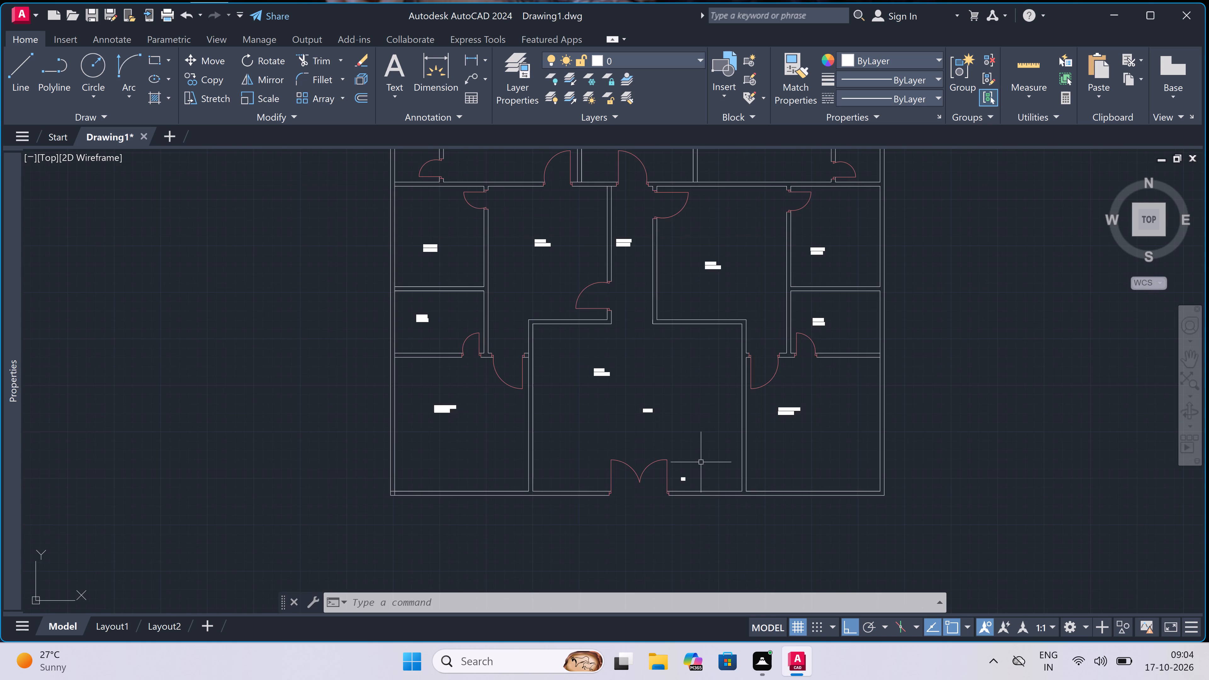
pyautogui.scroll(-1, 701, 462)
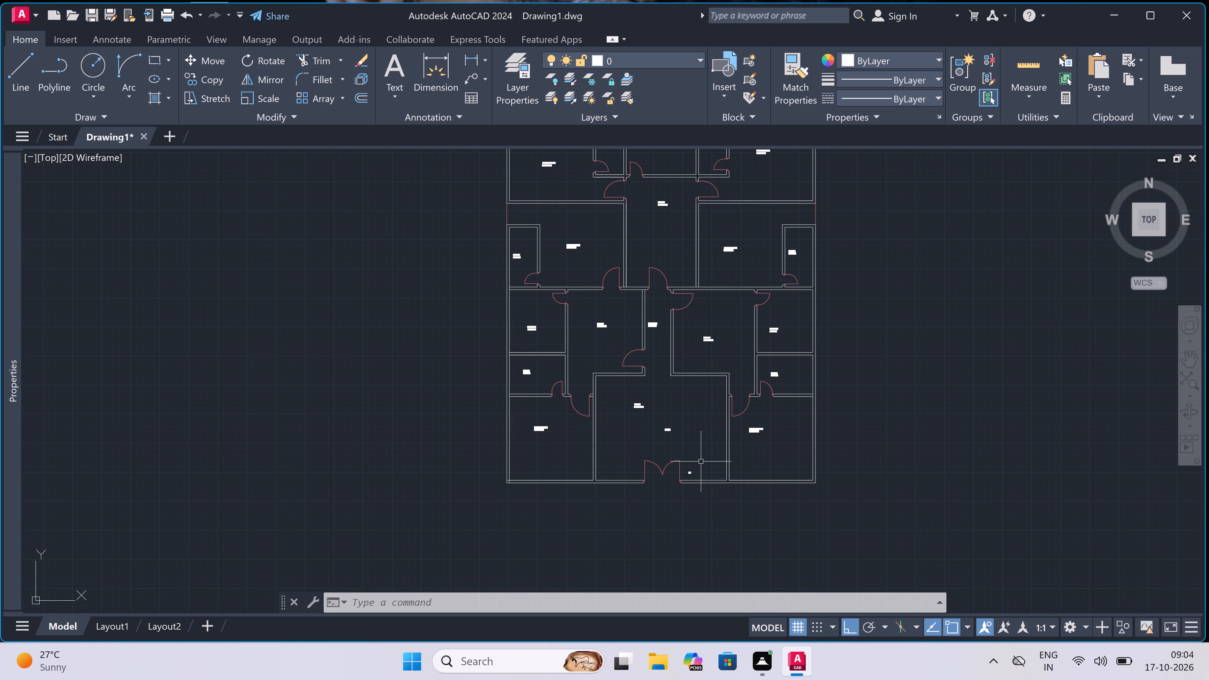
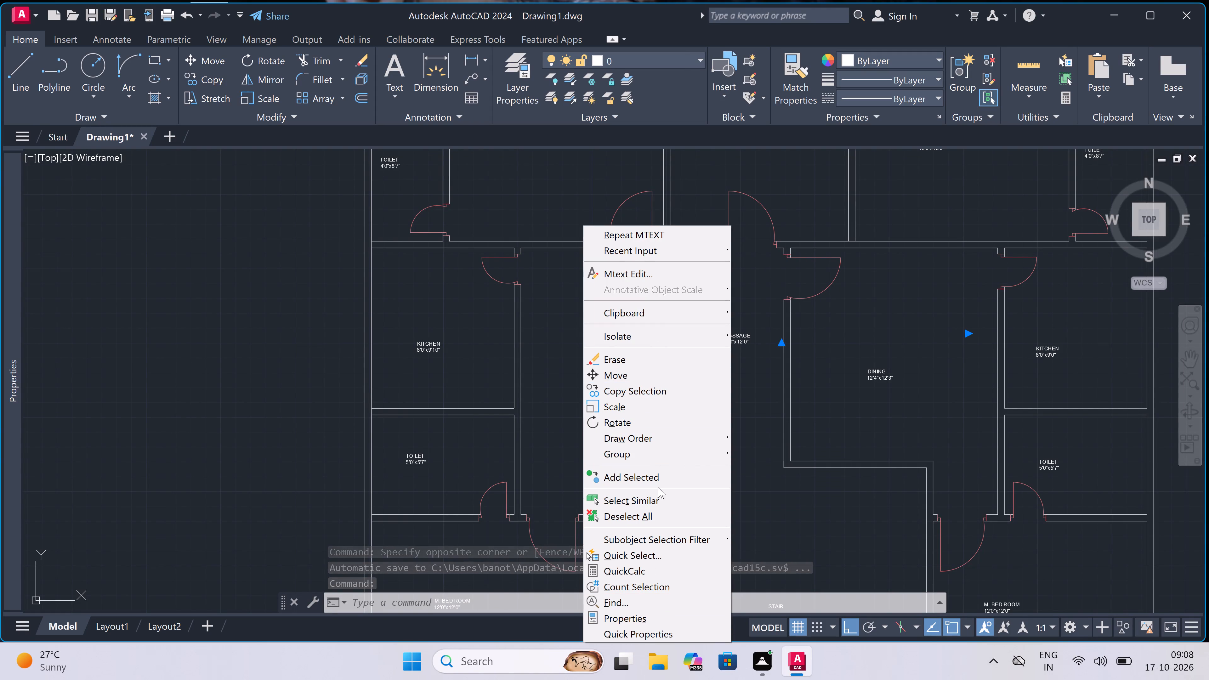
# Select all multiline text labels similar to the selected one and set their text height to 5".
pyautogui.moveTo(658, 499); pyautogui.dragTo(654, 496)
pyautogui.moveTo(652, 495); pyautogui.dragTo(649, 491)
pyautogui.rightClick(613, 480)
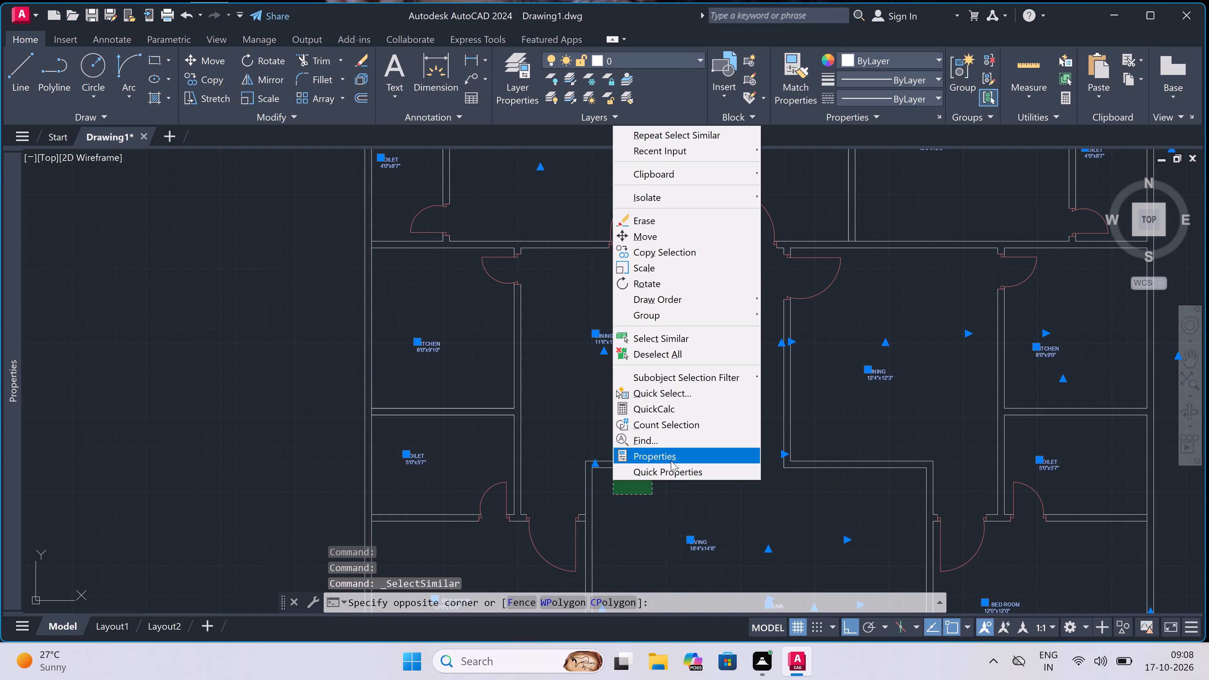
pyautogui.click(679, 456)
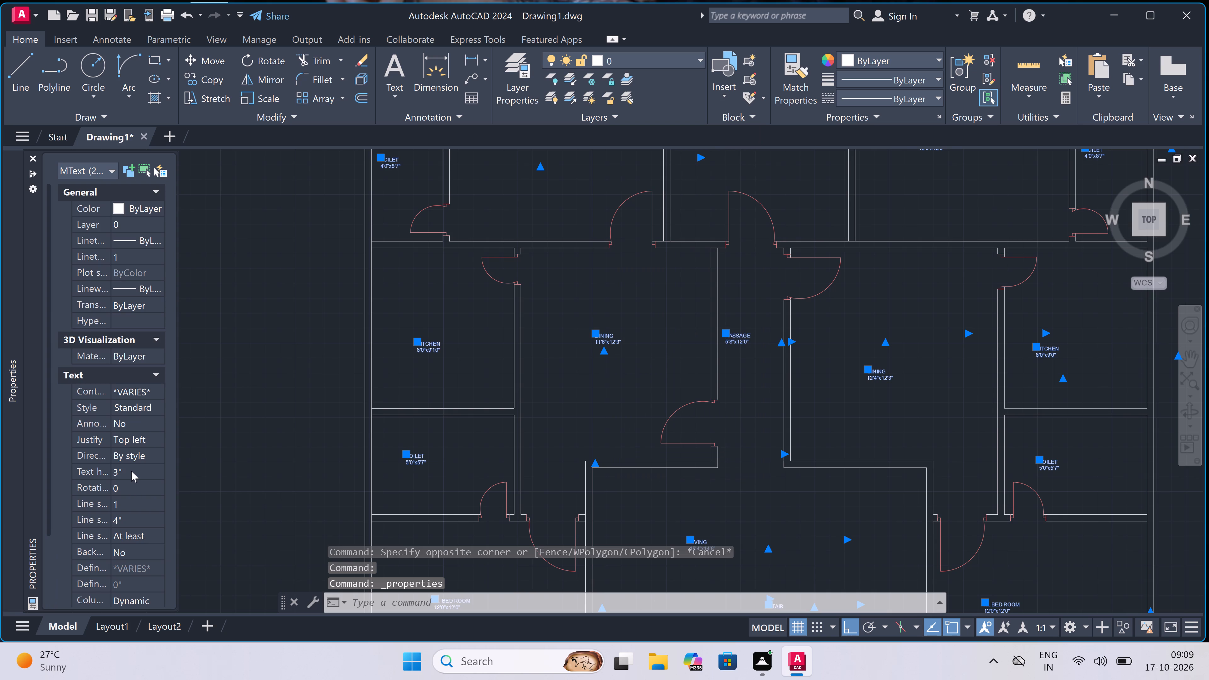
pyautogui.click(133, 471)
pyautogui.press('BackSpace')
pyautogui.press('BackSpace')
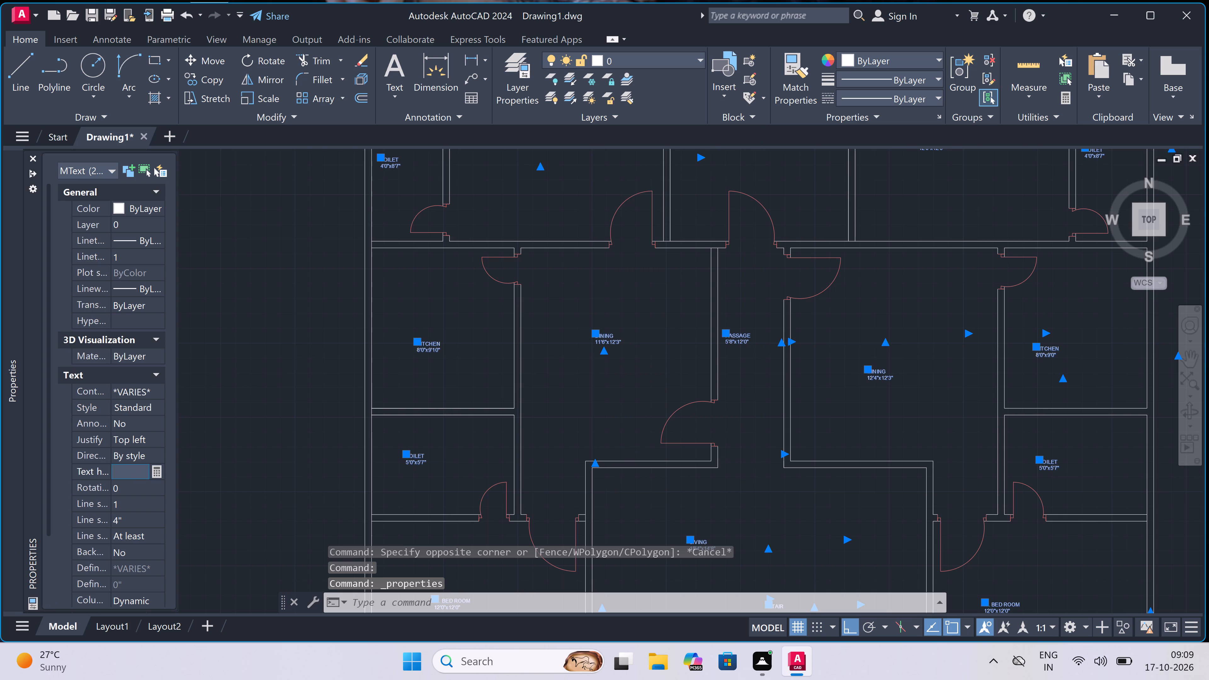
pyautogui.press('5')
pyautogui.hotkey('shift', '"')
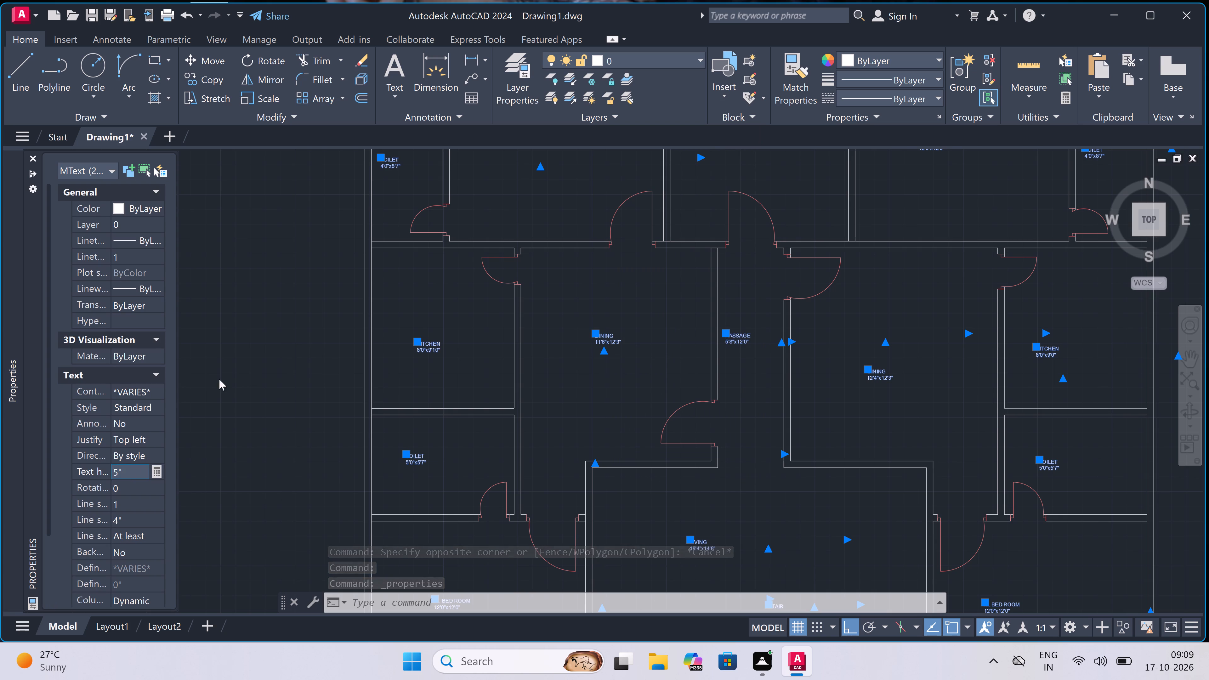
pyautogui.click(230, 360)
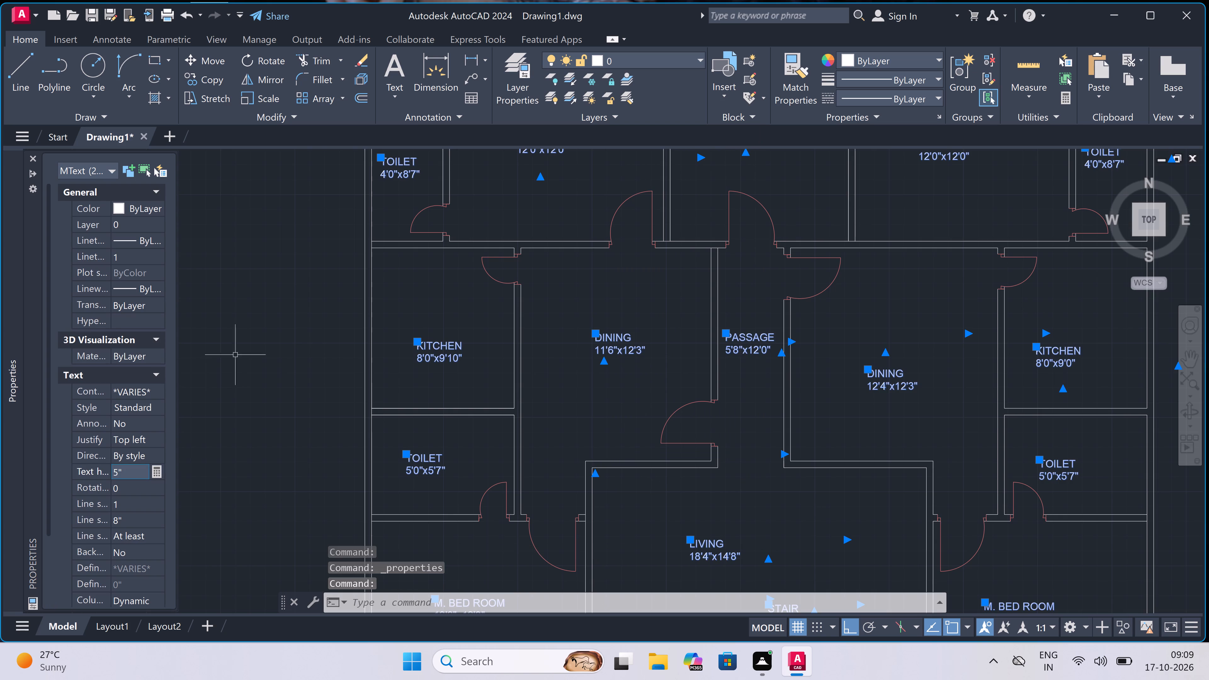
pyautogui.press('Escape')
# Move the northwestern room's C. BED ROOM label diagonally, with Ortho off, to near the room's southwest corner.
pyautogui.scroll(-3, 525, 314)
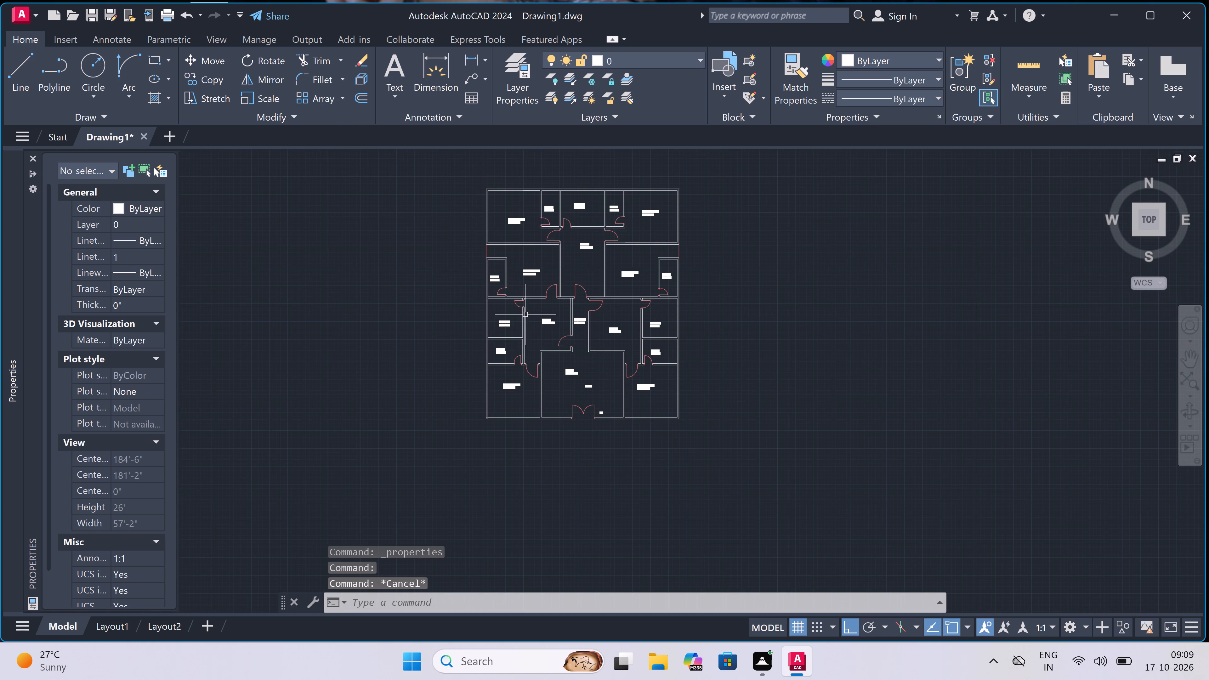
pyautogui.scroll(4, 510, 163)
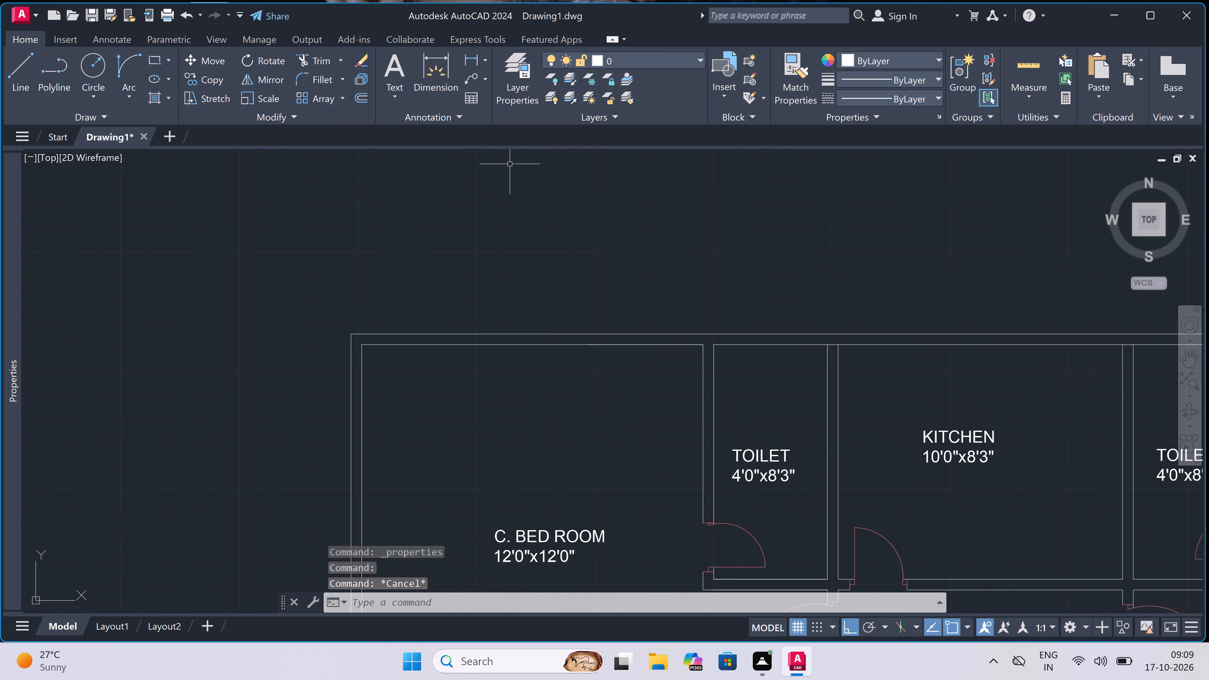
pyautogui.scroll(-3, 501, 256)
pyautogui.scroll(2, 507, 384)
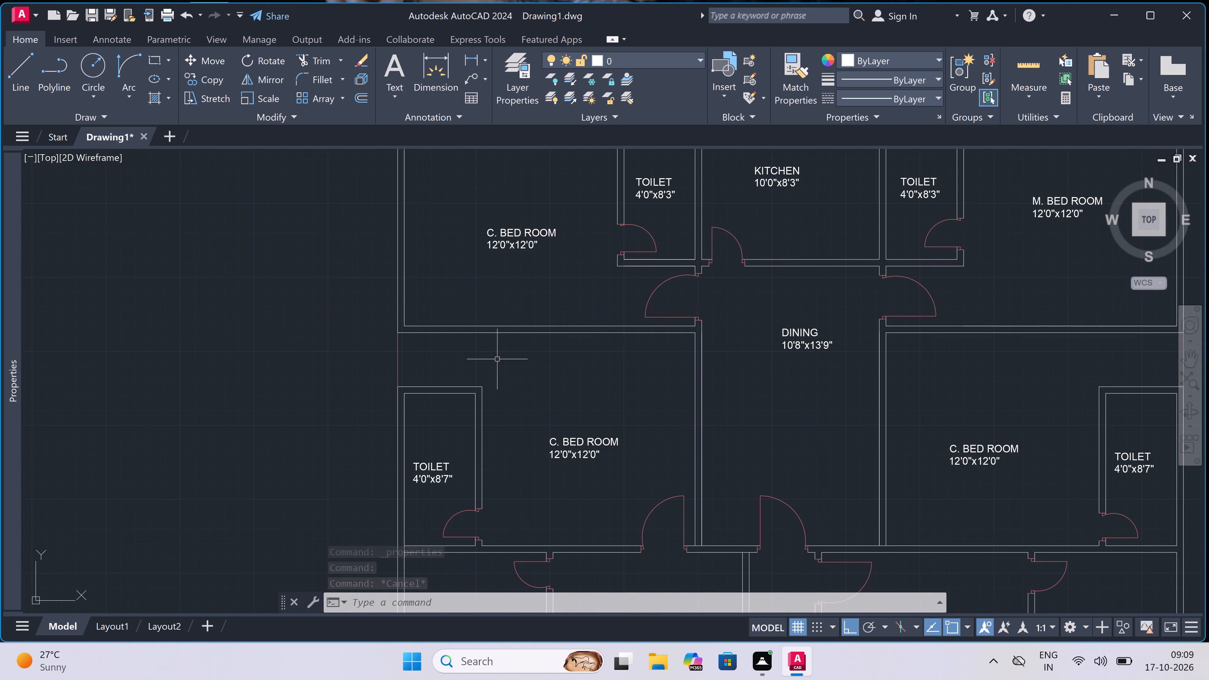
pyautogui.scroll(-2, 488, 224)
pyautogui.scroll(3, 491, 204)
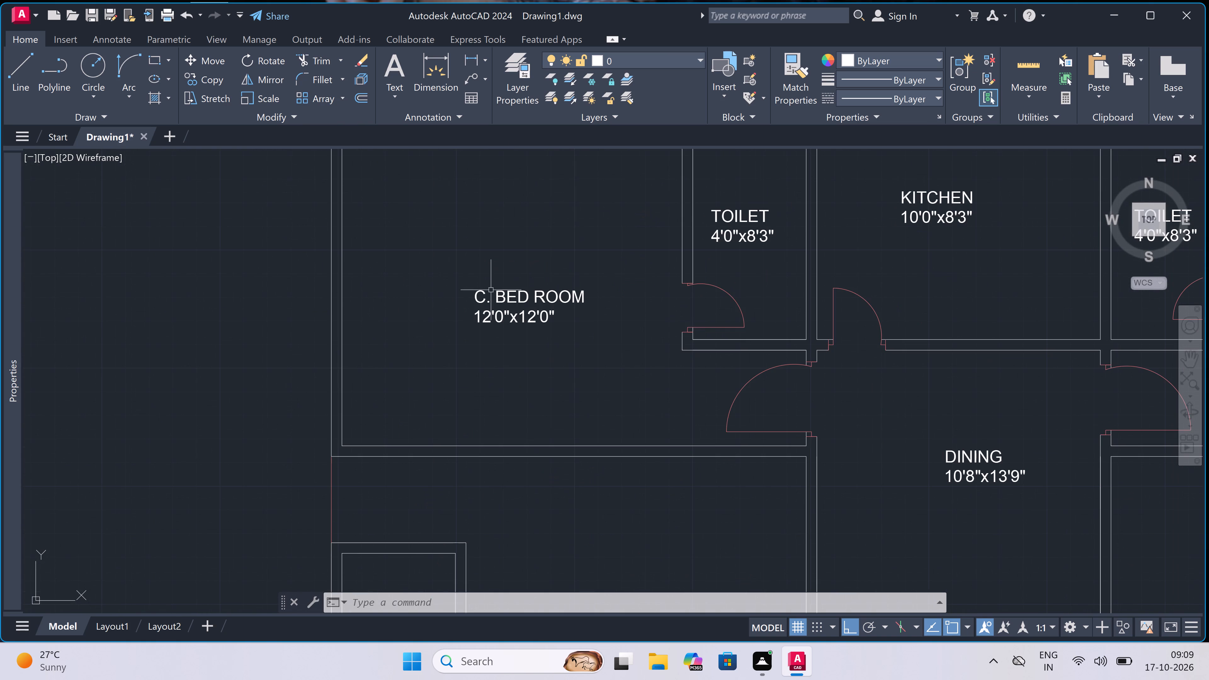
pyautogui.click(484, 311)
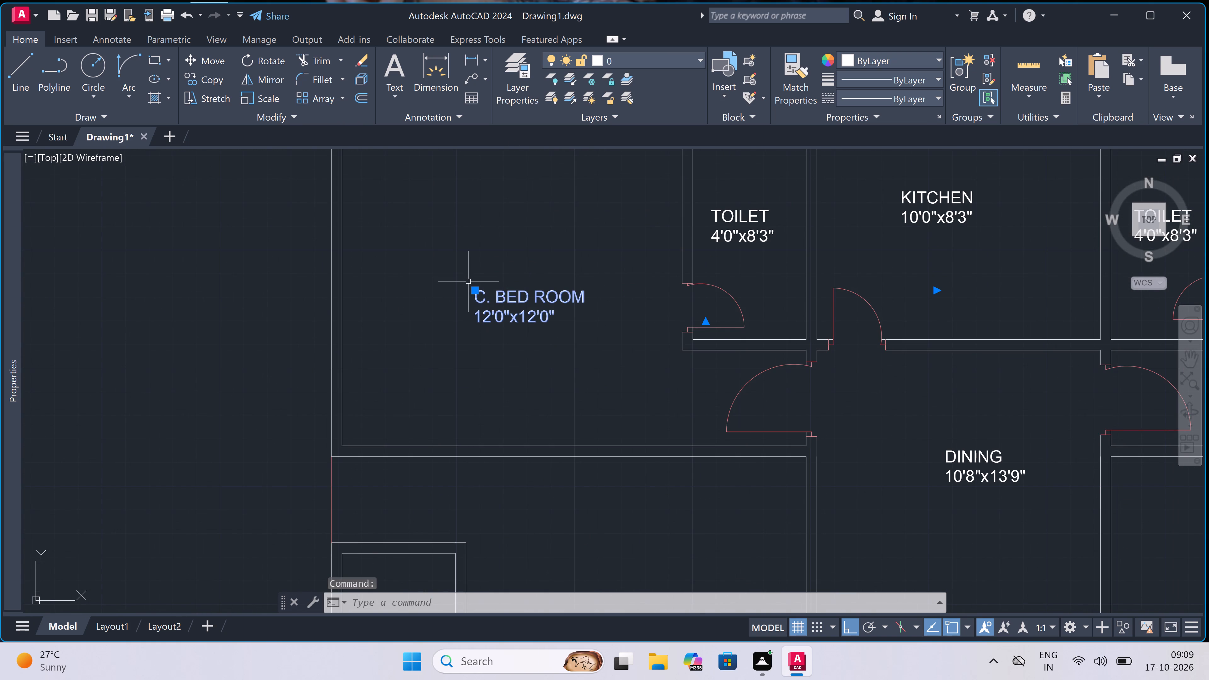
pyautogui.click(472, 288)
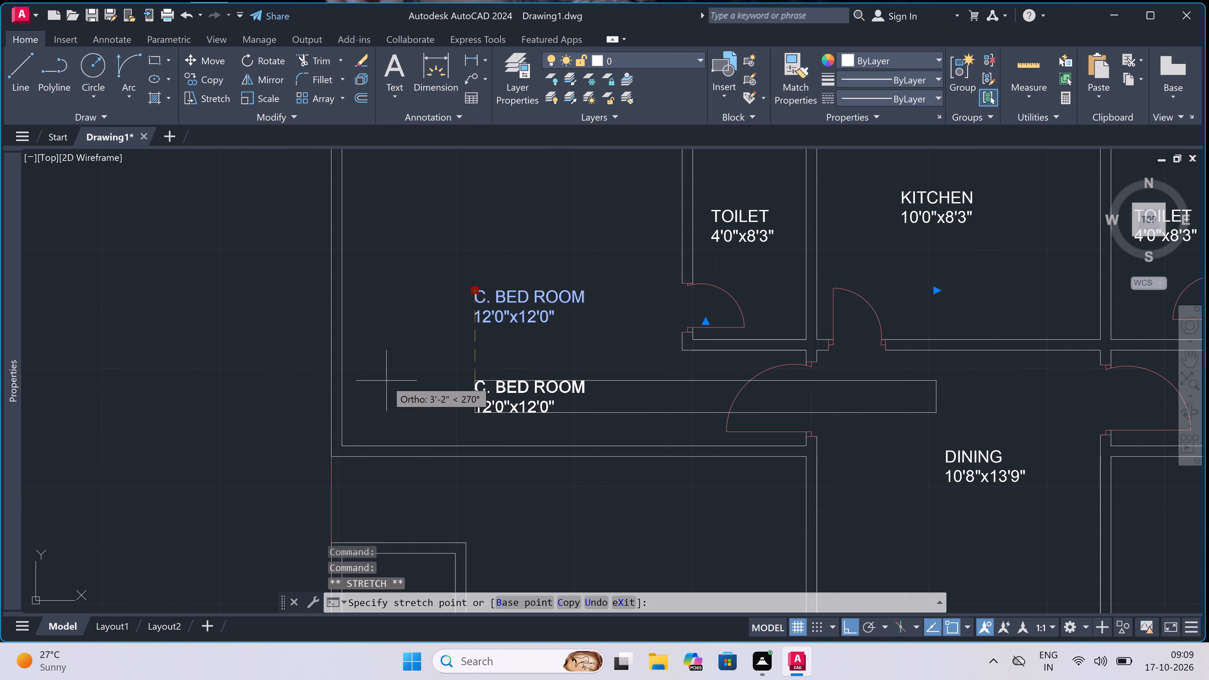
pyautogui.press('F8')
pyautogui.doubleClick(373, 390)
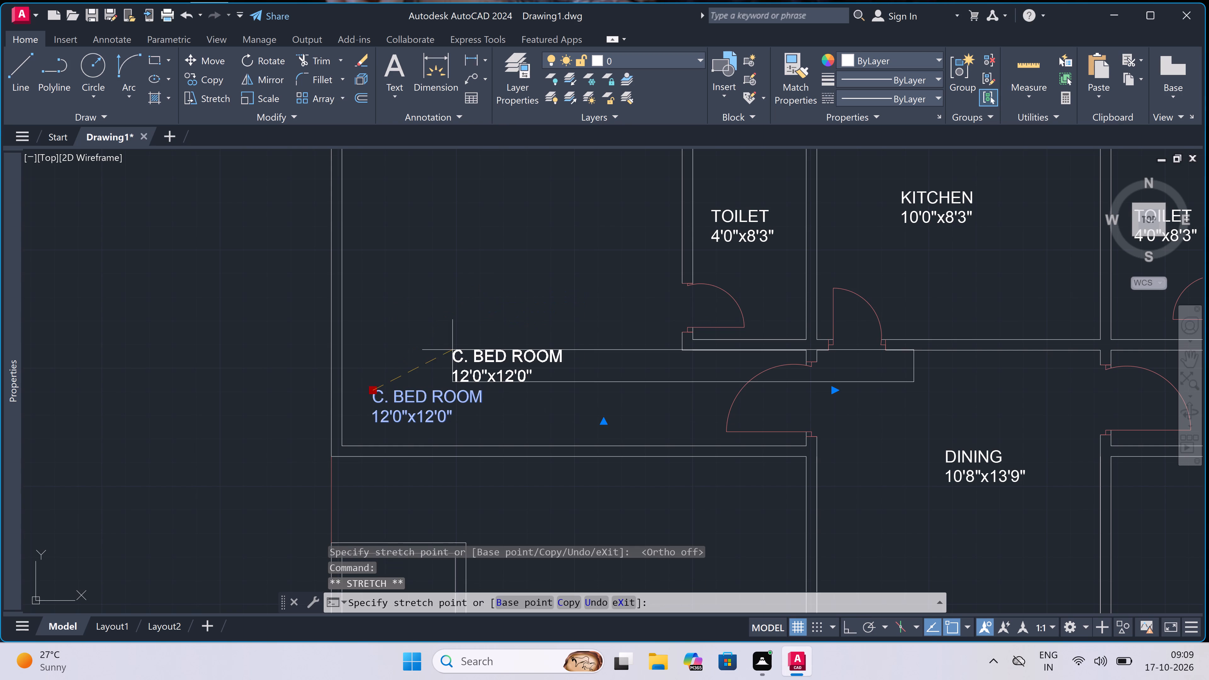
pyautogui.press('Escape')
pyautogui.scroll(-3, 444, 358)
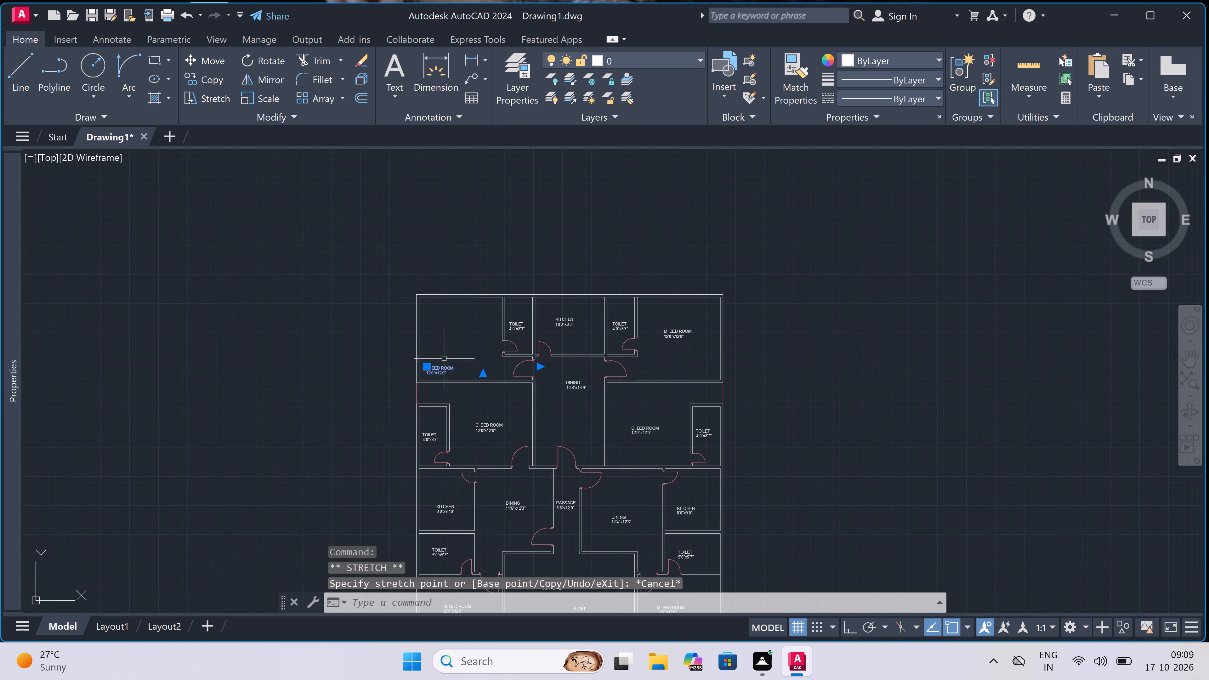
pyautogui.press('Escape')
# With Ortho on, draw an L-shaped counter line in the 10'0"x8'3" KITCHEN, from the west wall eastward below the north wall, turning down to the south wall.
pyautogui.scroll(1, 502, 344)
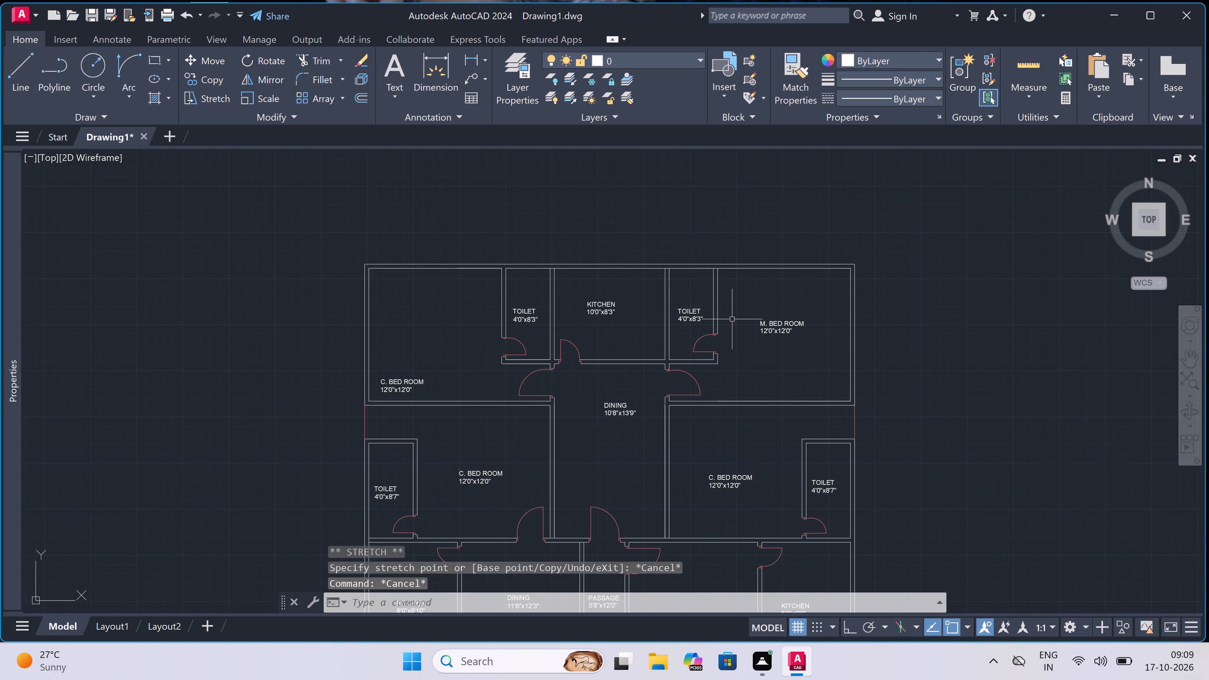
pyautogui.scroll(2, 601, 295)
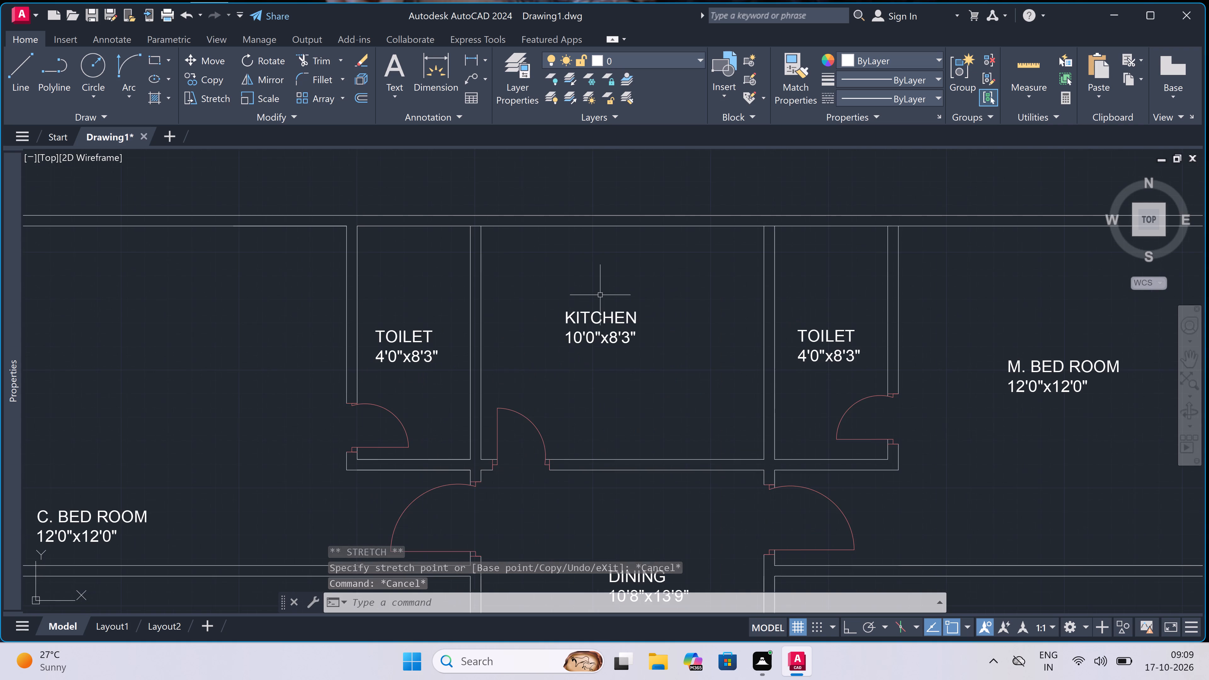
pyautogui.press('l')
pyautogui.press('space')
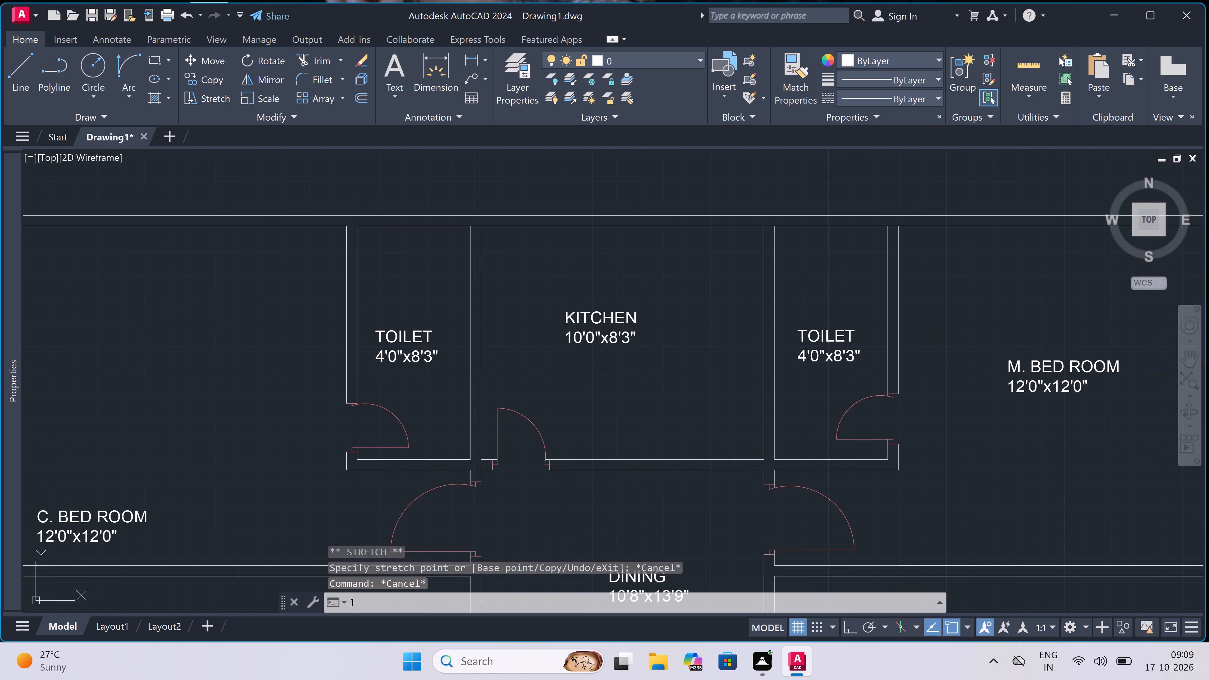
pyautogui.click(483, 261)
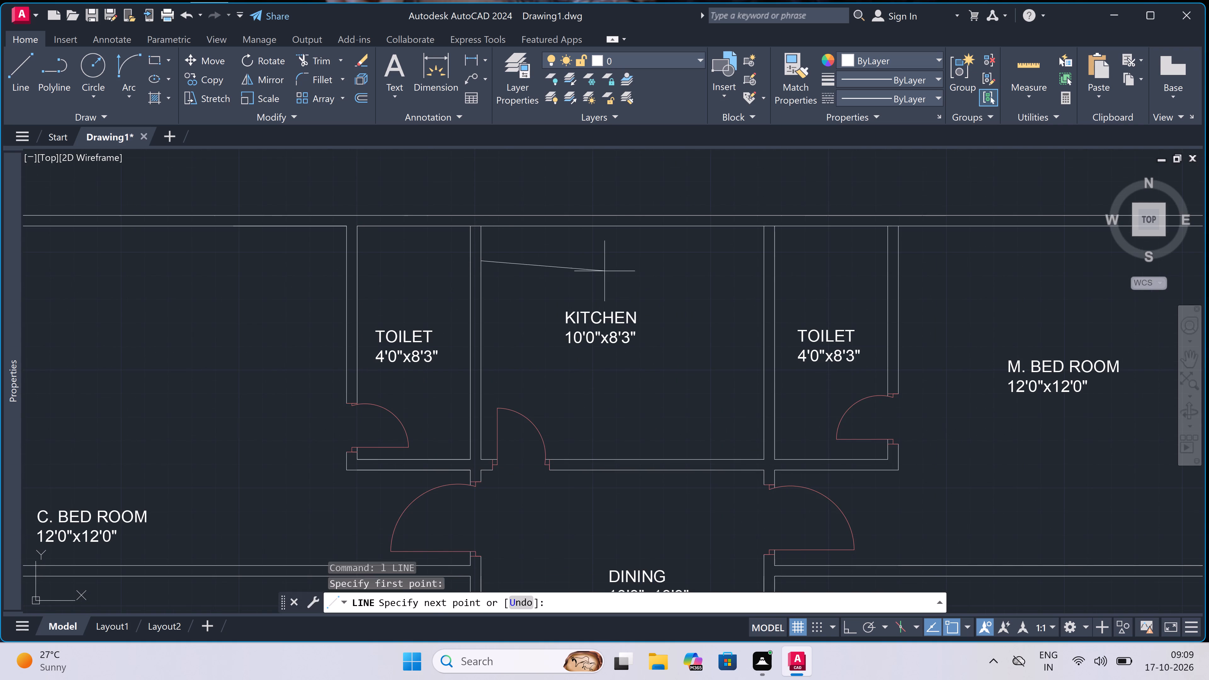
pyautogui.press('F8')
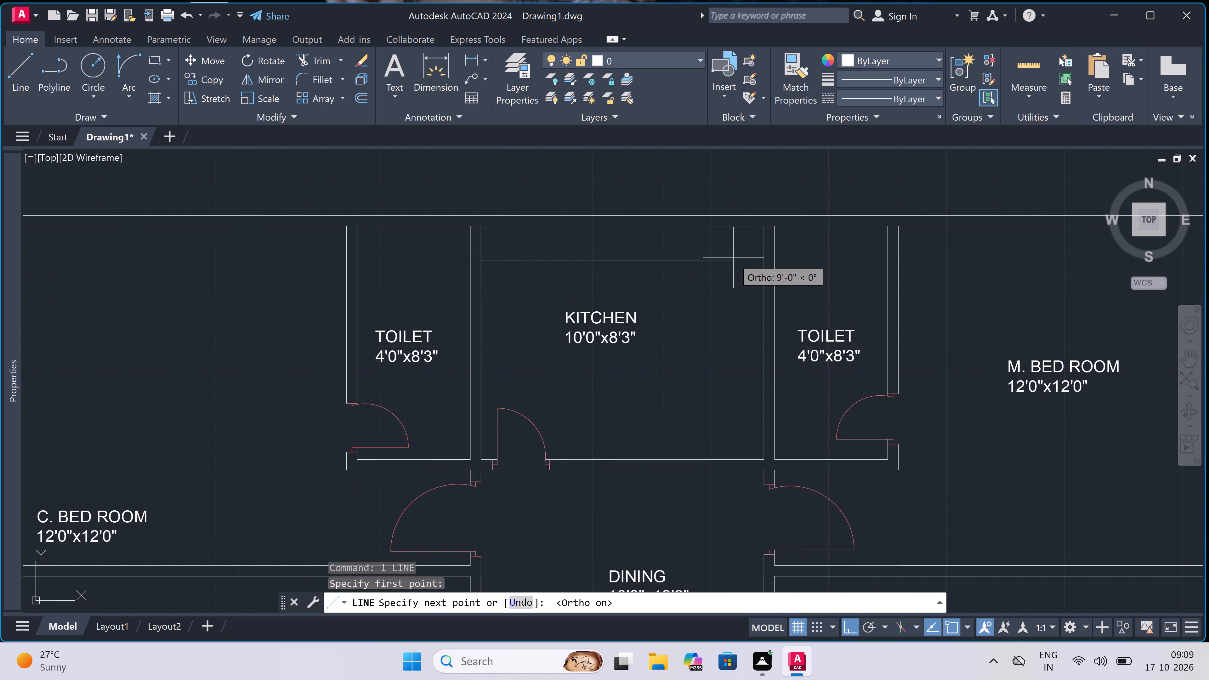
pyautogui.click(724, 257)
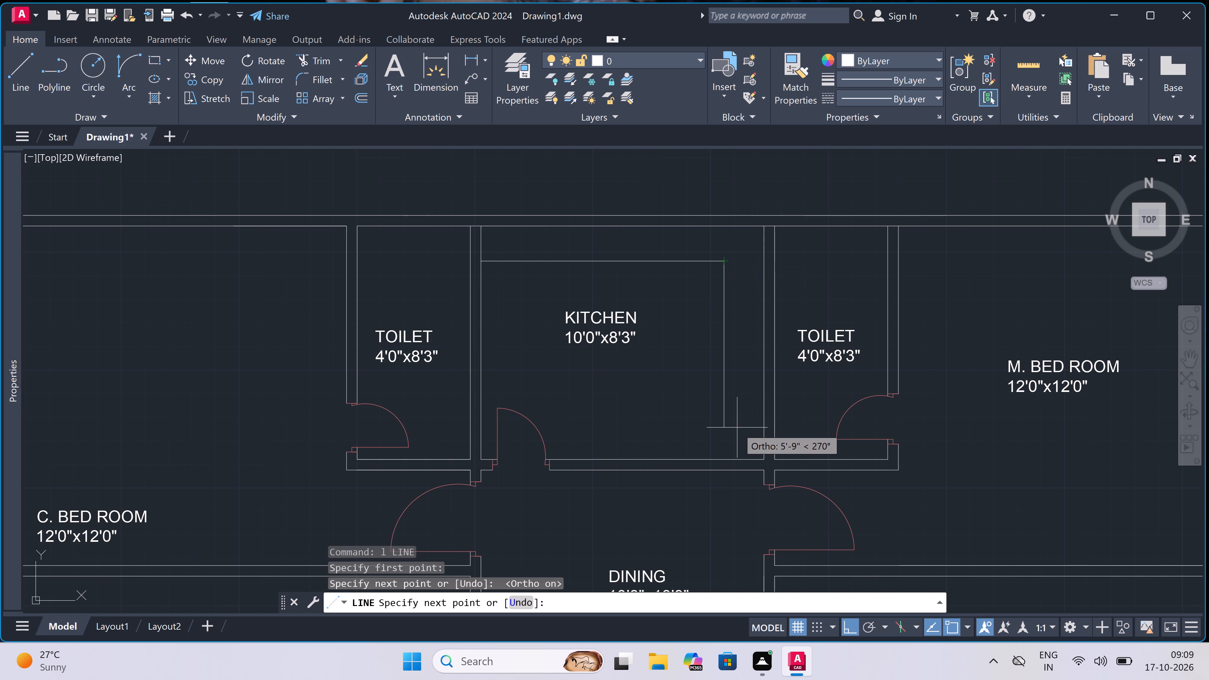
pyautogui.click(722, 465)
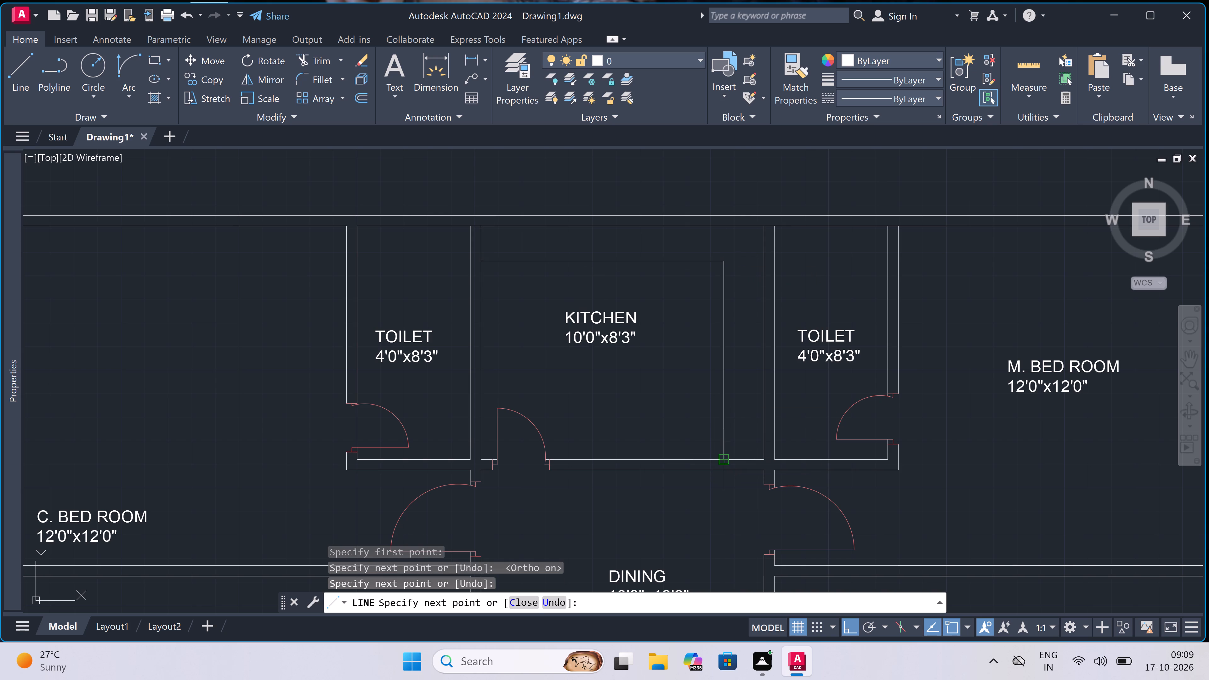
pyautogui.press('Escape')
# Move the northeastern room's M. BED ROOM label about 5'-6" straight south, close to the room's southern wall.
pyautogui.scroll(-4, 677, 361)
pyautogui.scroll(2, 779, 355)
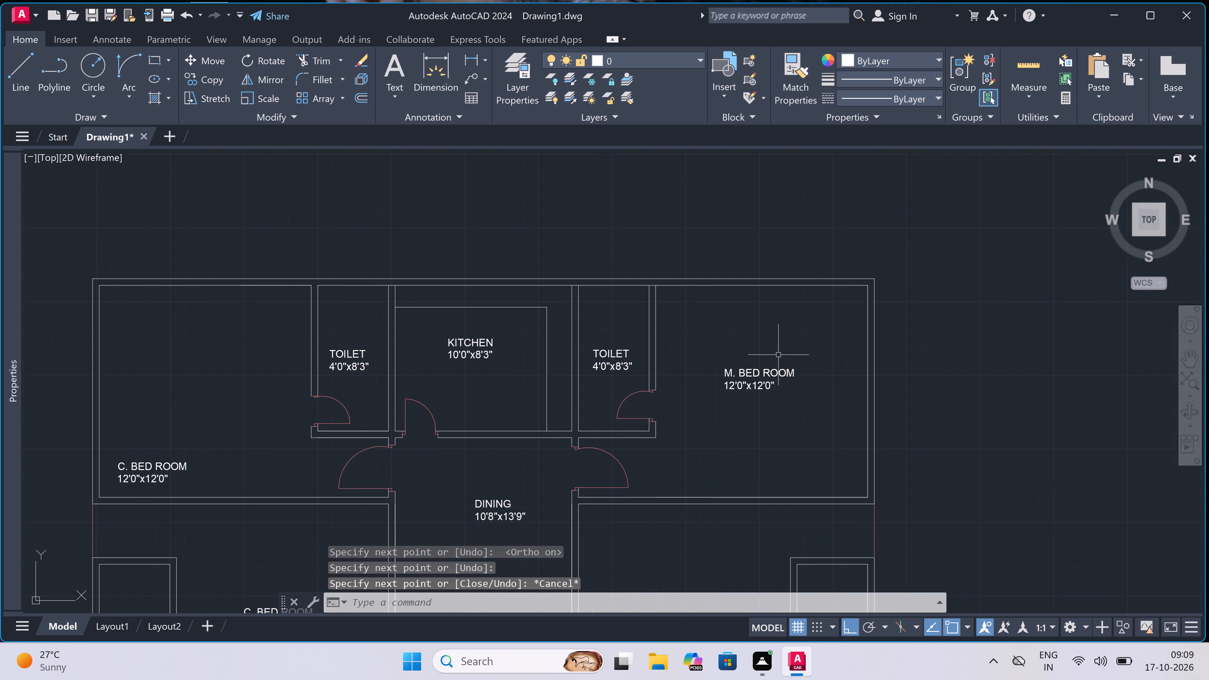
pyautogui.scroll(-1, 780, 361)
pyautogui.scroll(1, 785, 381)
pyautogui.click(764, 360)
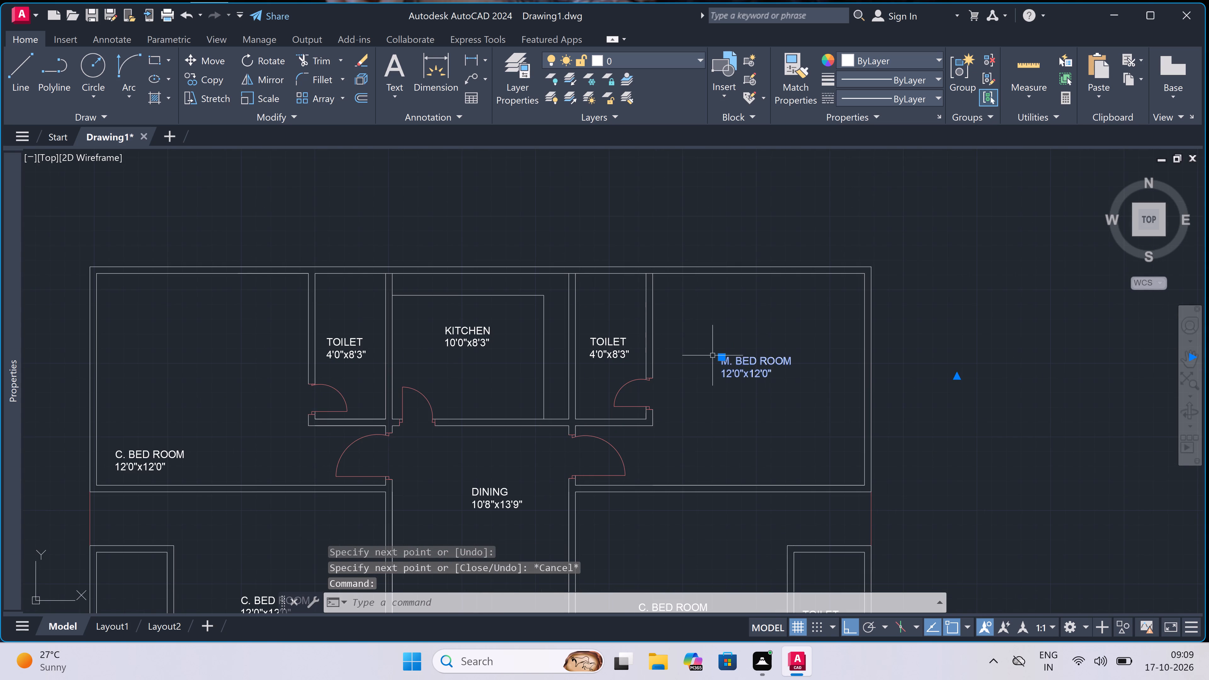
pyautogui.click(720, 360)
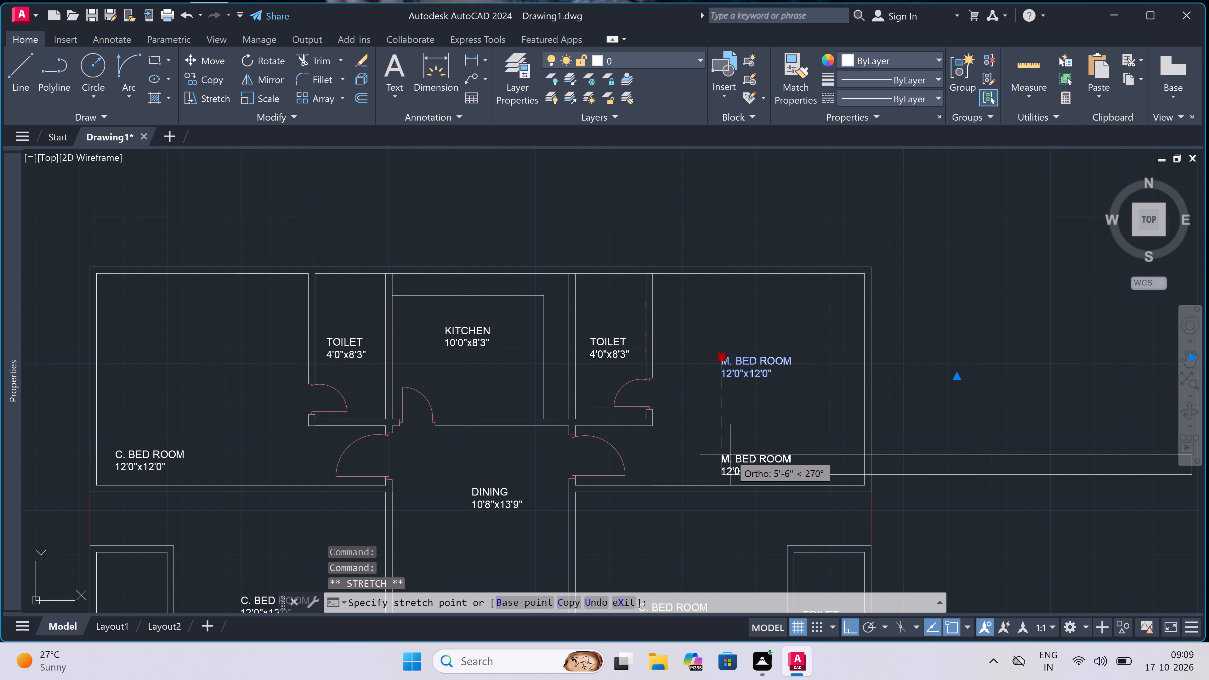
pyautogui.click(730, 455)
pyautogui.press('Escape')
# Move the C. BED ROOM label in the room east of the 10'8"x13'9" DINING straight north, close to that room's northern wall.
pyautogui.scroll(-4, 719, 425)
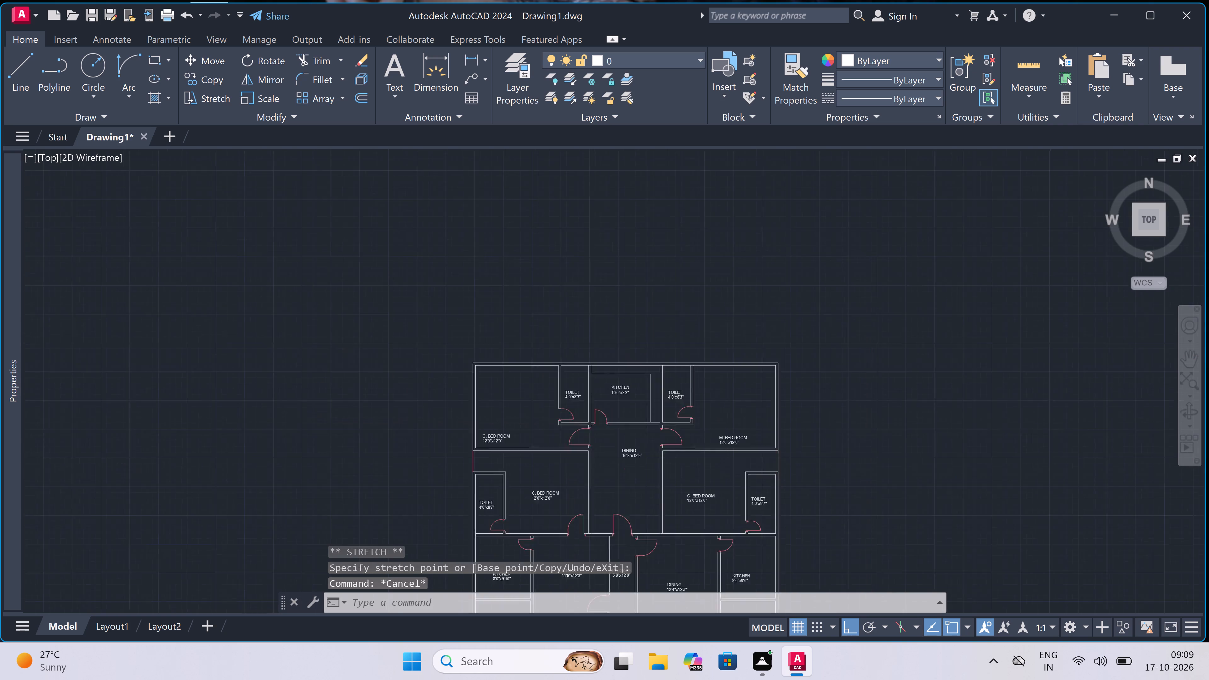
pyautogui.scroll(3, 709, 453)
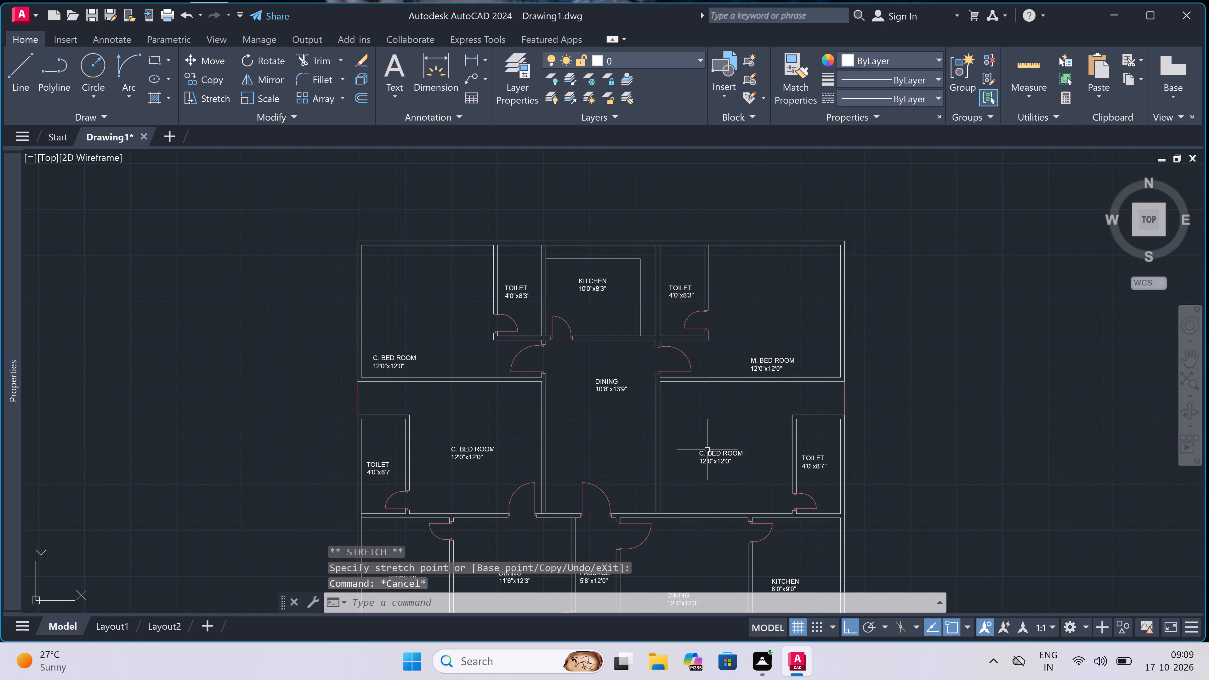
pyautogui.click(702, 446)
pyautogui.click(695, 449)
pyautogui.doubleClick(698, 456)
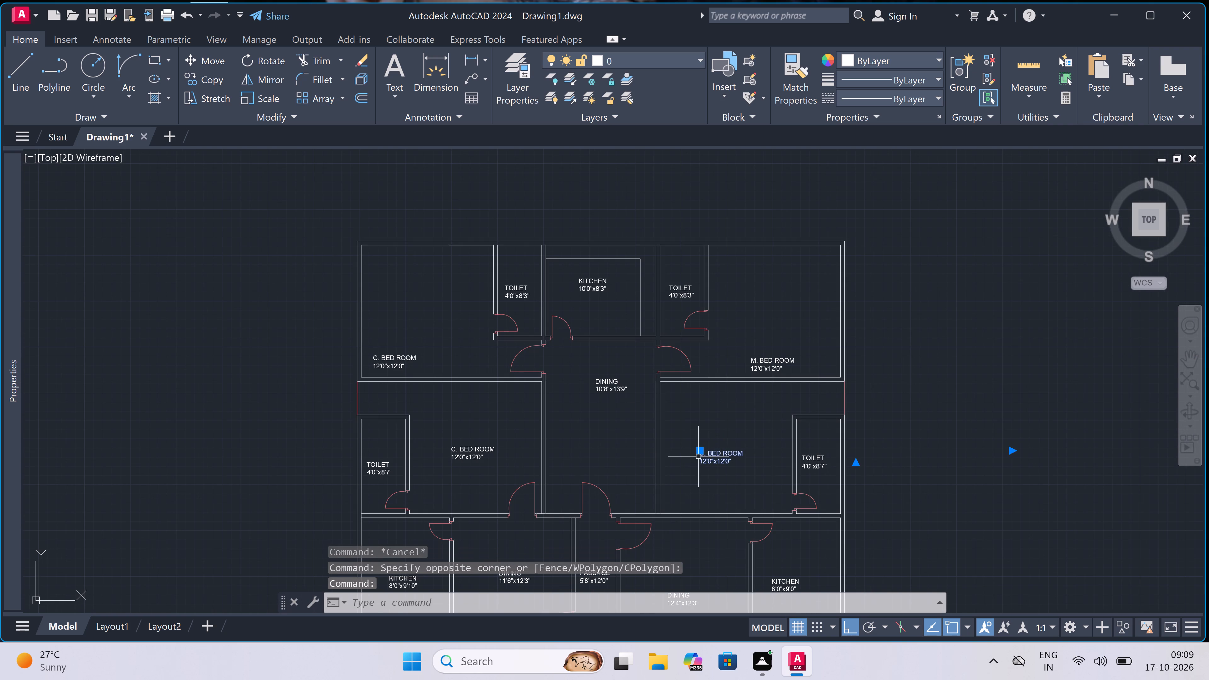
pyautogui.scroll(-2, 706, 461)
pyautogui.scroll(4, 706, 477)
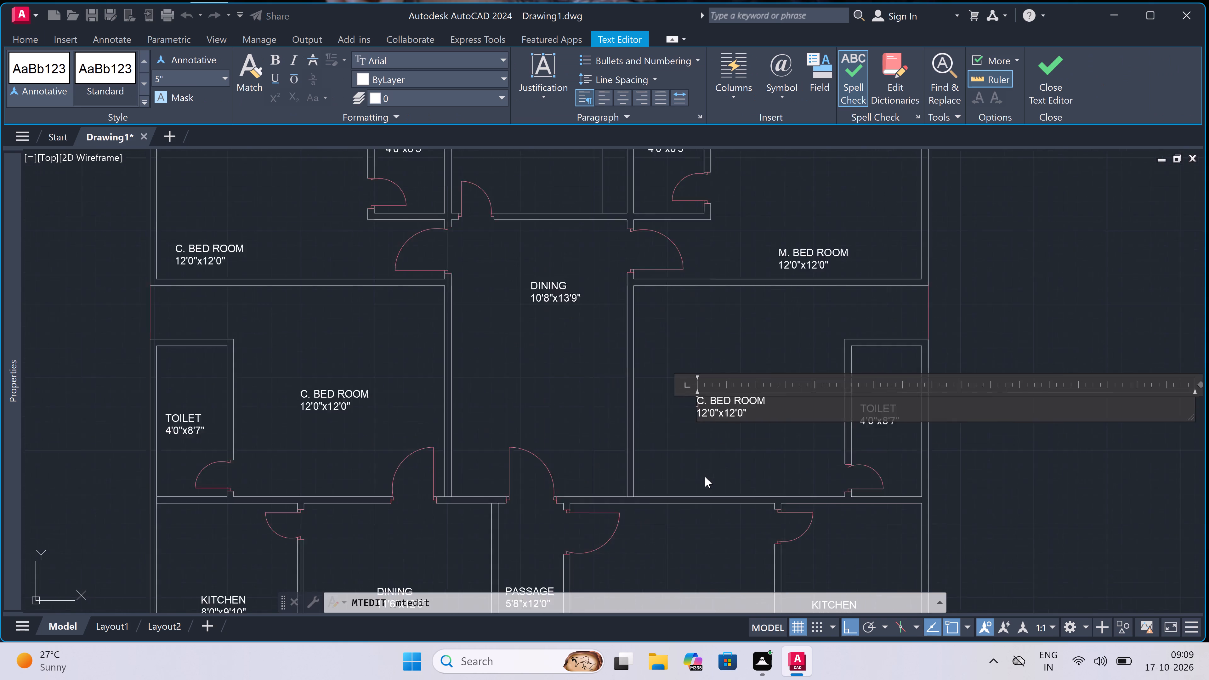
pyautogui.click(708, 398)
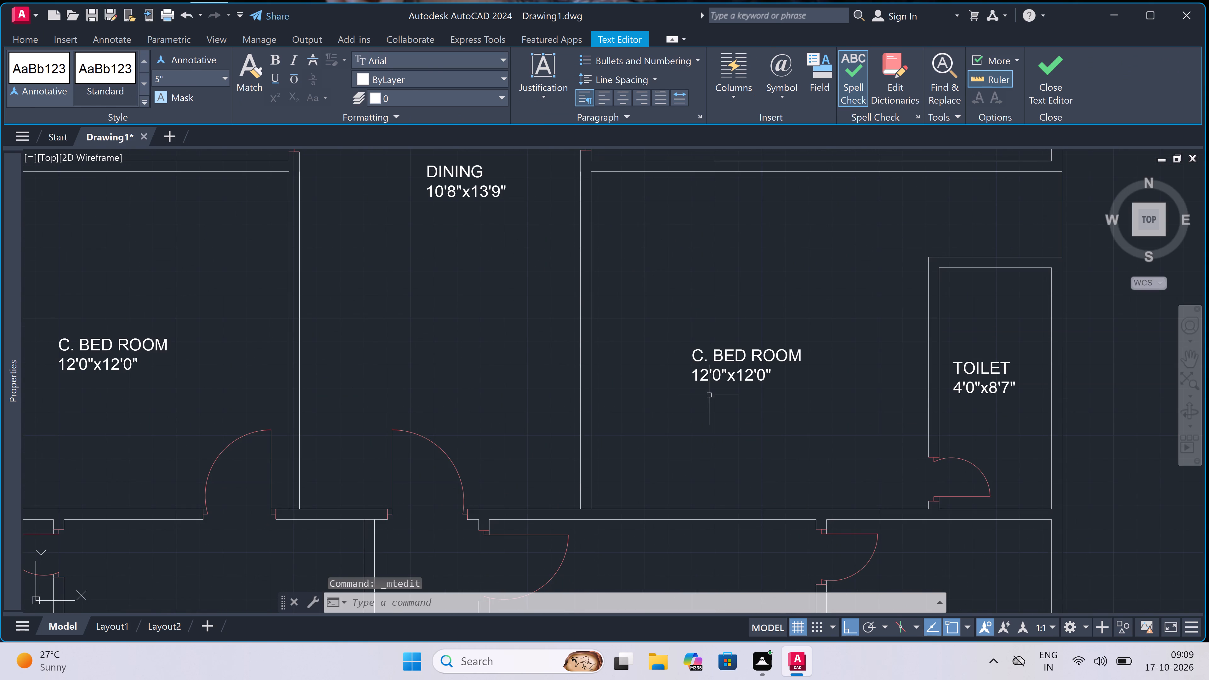
pyautogui.click(751, 336)
pyautogui.click(691, 384)
pyautogui.moveTo(694, 349); pyautogui.dragTo(696, 345)
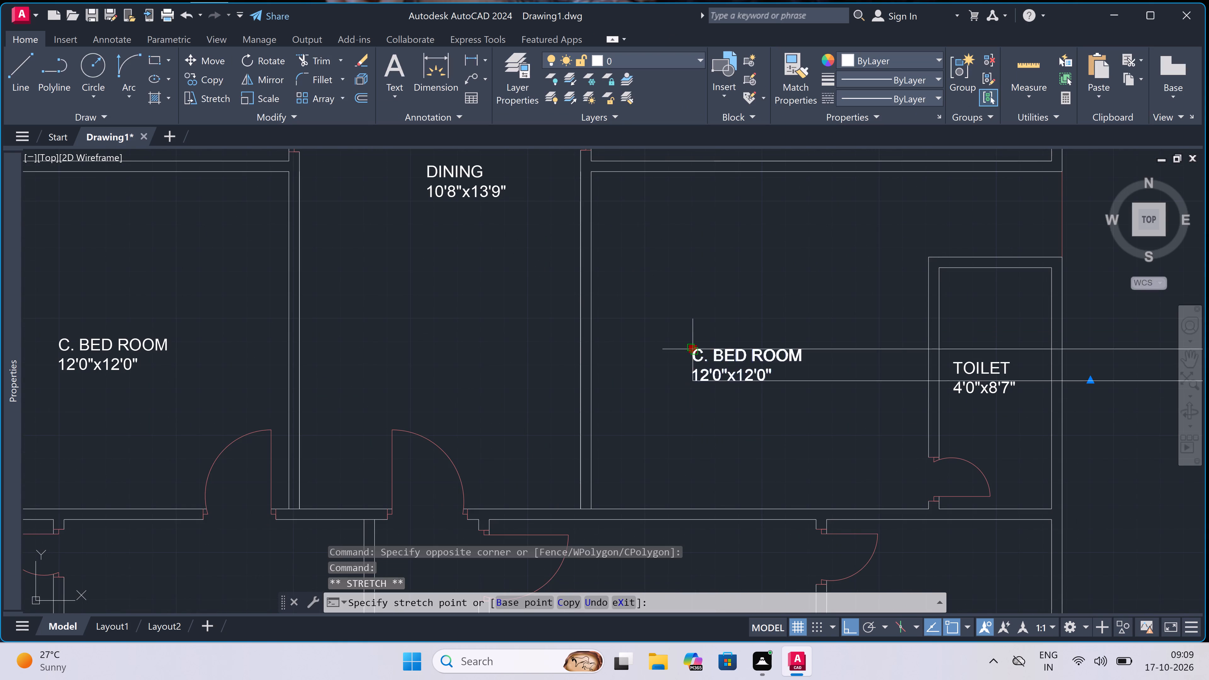
pyautogui.click(769, 202)
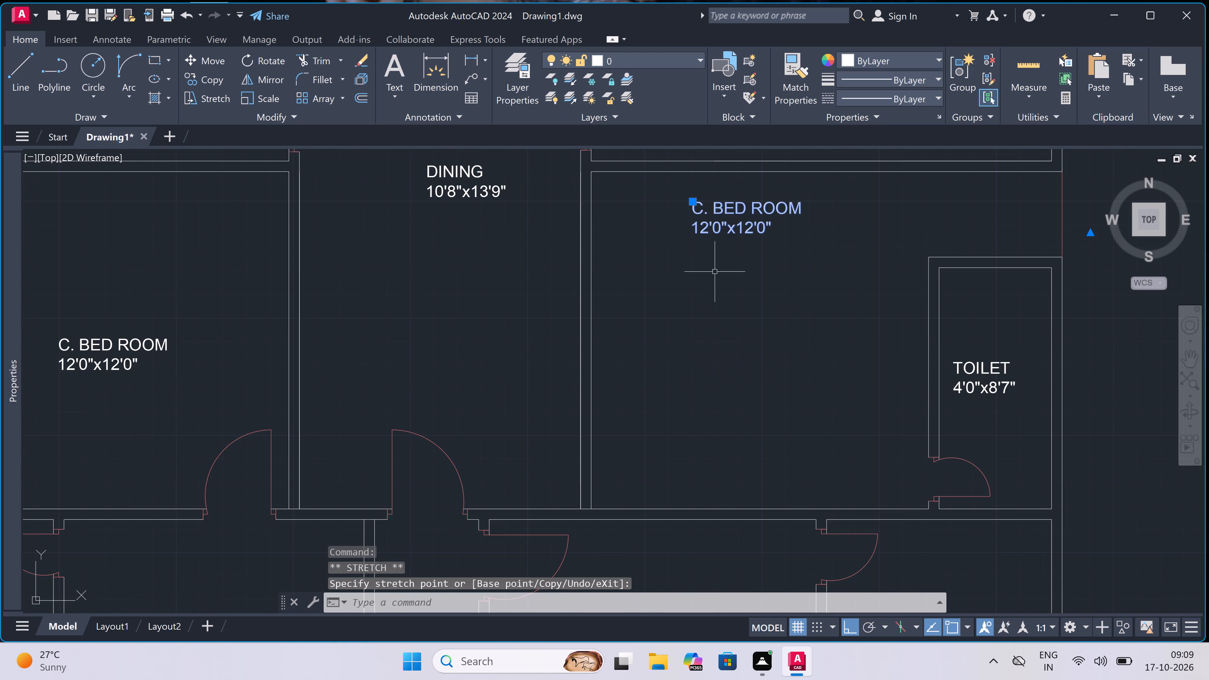
pyautogui.press('Escape')
# With Ortho on, draw an L-shaped counter line in the 8'0"x9'0" KITCHEN, from the lower west wall eastward, turning up to the north wall.
pyautogui.scroll(-3, 698, 298)
pyautogui.scroll(1, 698, 299)
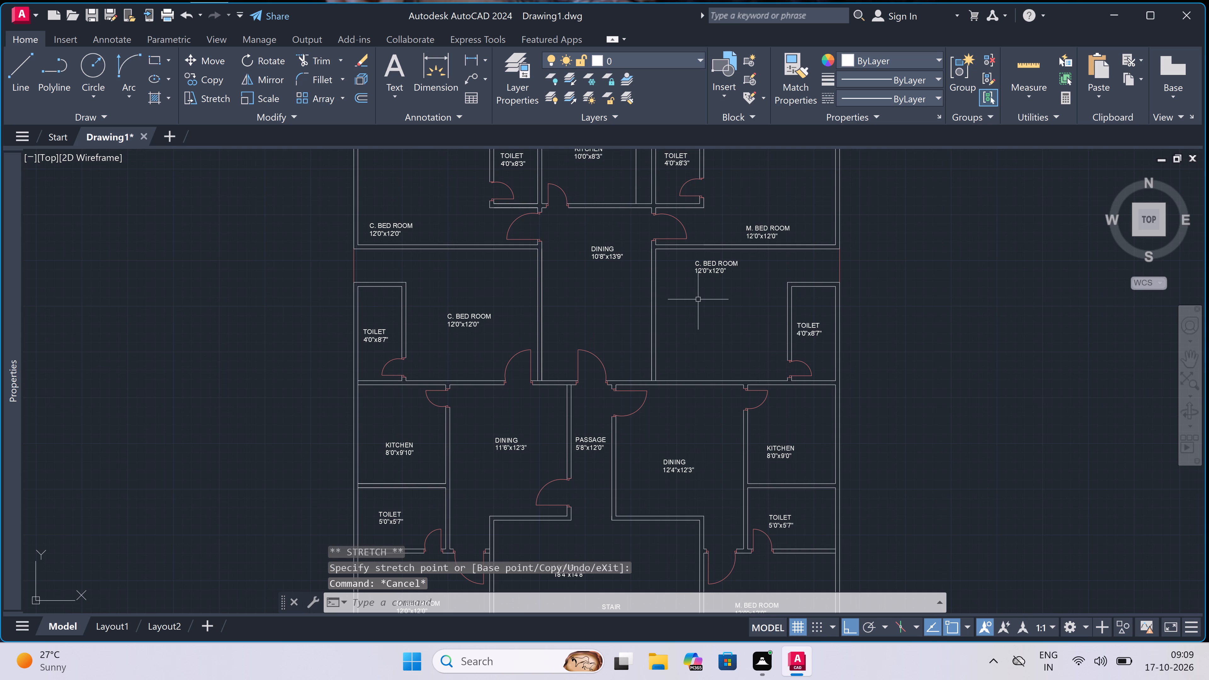
pyautogui.scroll(-2, 698, 299)
pyautogui.scroll(3, 715, 364)
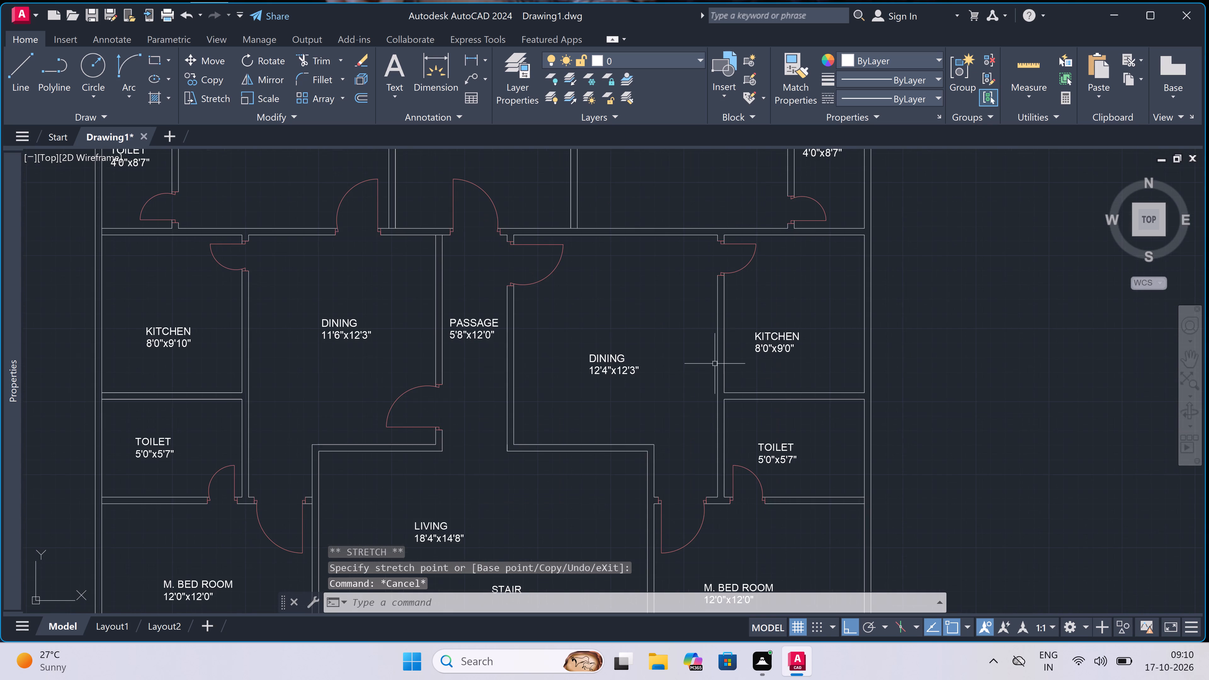
pyautogui.press('l')
pyautogui.press('space')
pyautogui.click(724, 365)
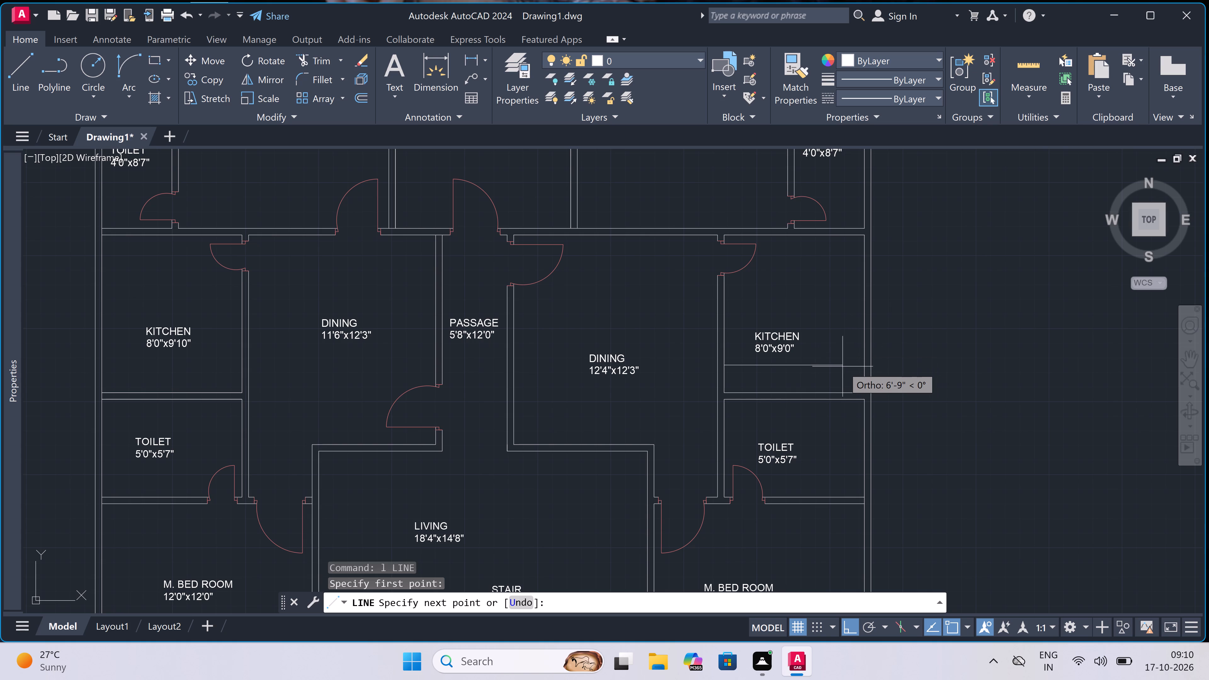
pyautogui.click(834, 364)
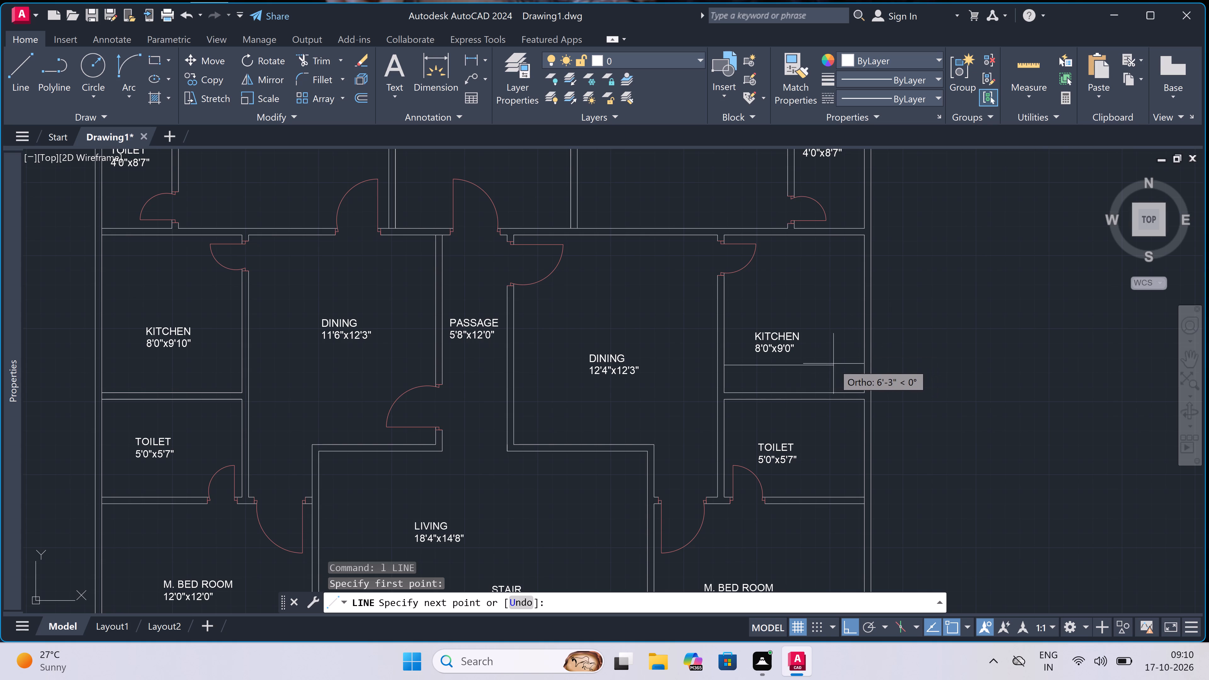
pyautogui.click(829, 236)
pyautogui.press('Escape')
# Draw an L-shaped counter line in the 8'0"x9'10" KITCHEN, from the north wall down beside the west wall, turning east to the east wall.
pyautogui.scroll(-3, 829, 237)
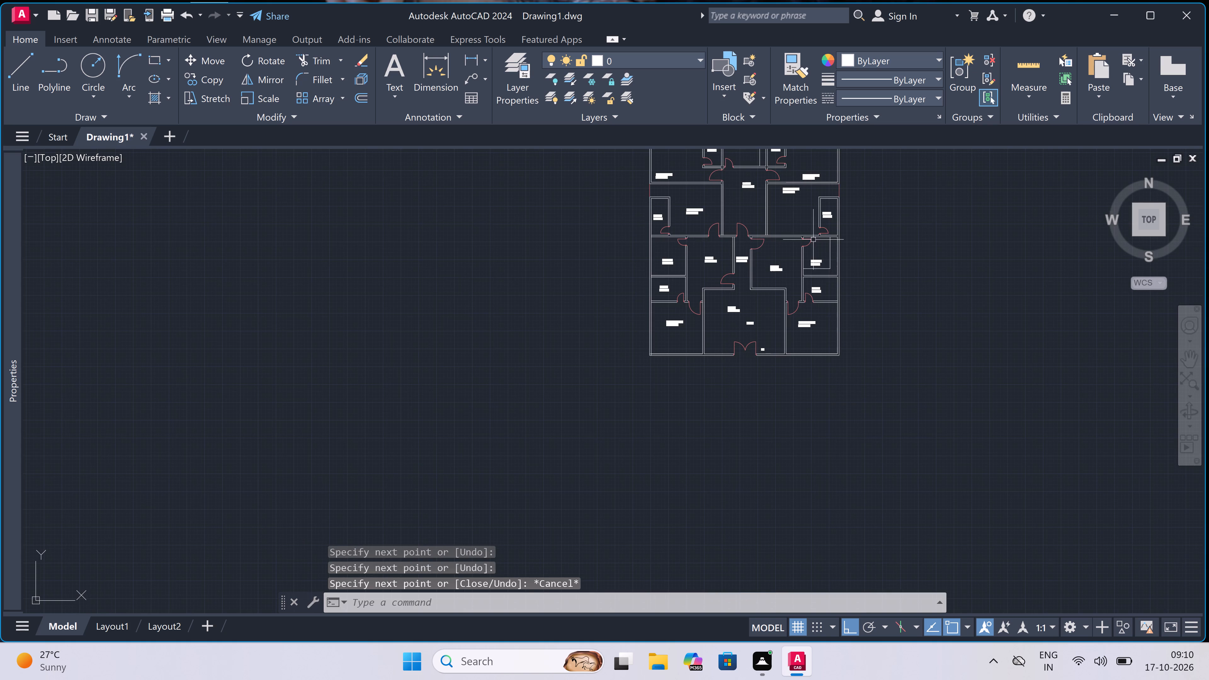
pyautogui.scroll(2, 635, 240)
pyautogui.scroll(2, 707, 234)
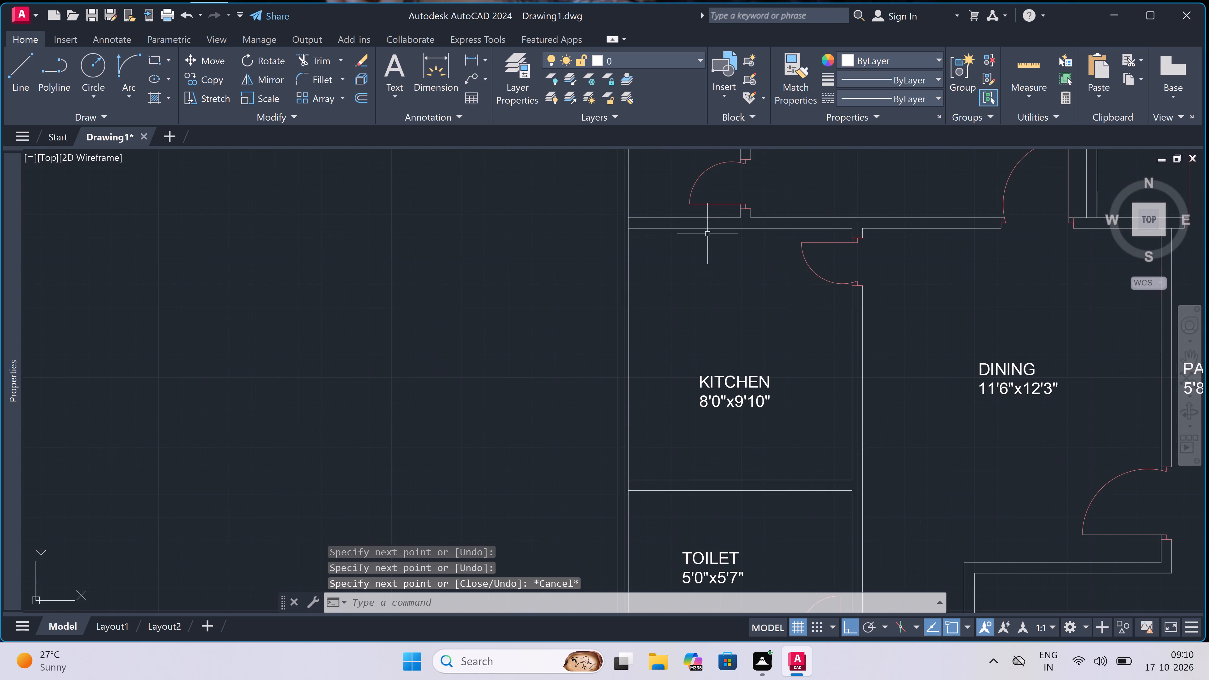
pyautogui.press('space')
pyautogui.click(666, 228)
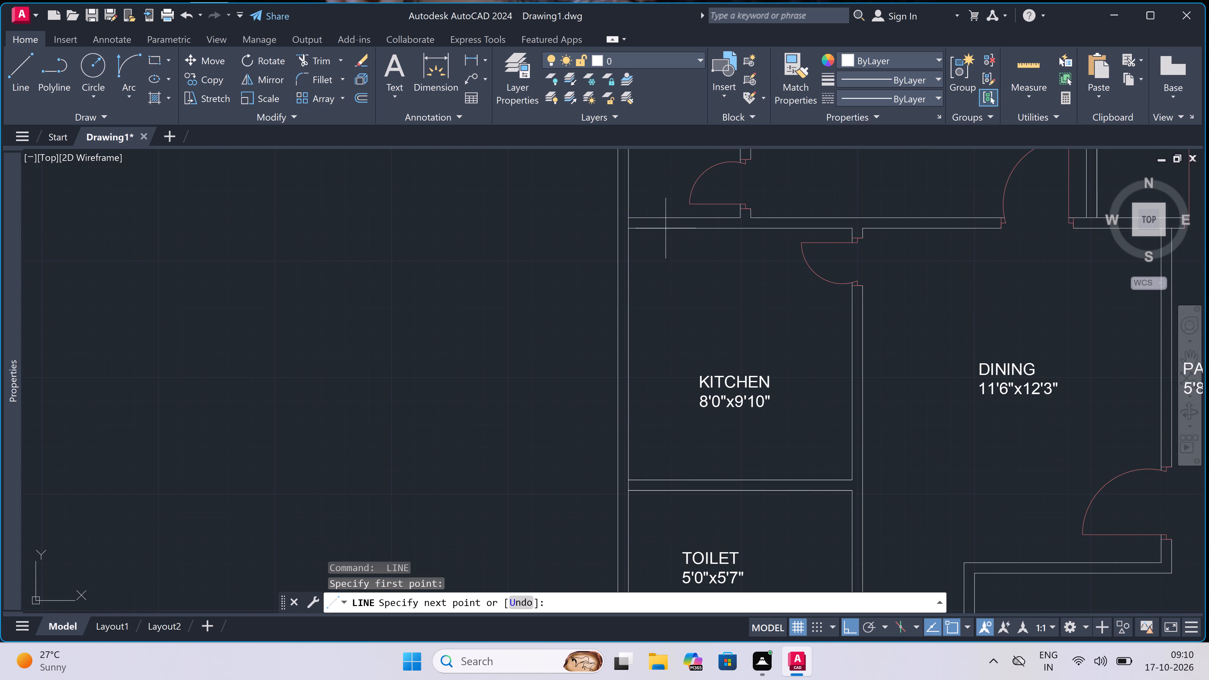
pyautogui.click(666, 437)
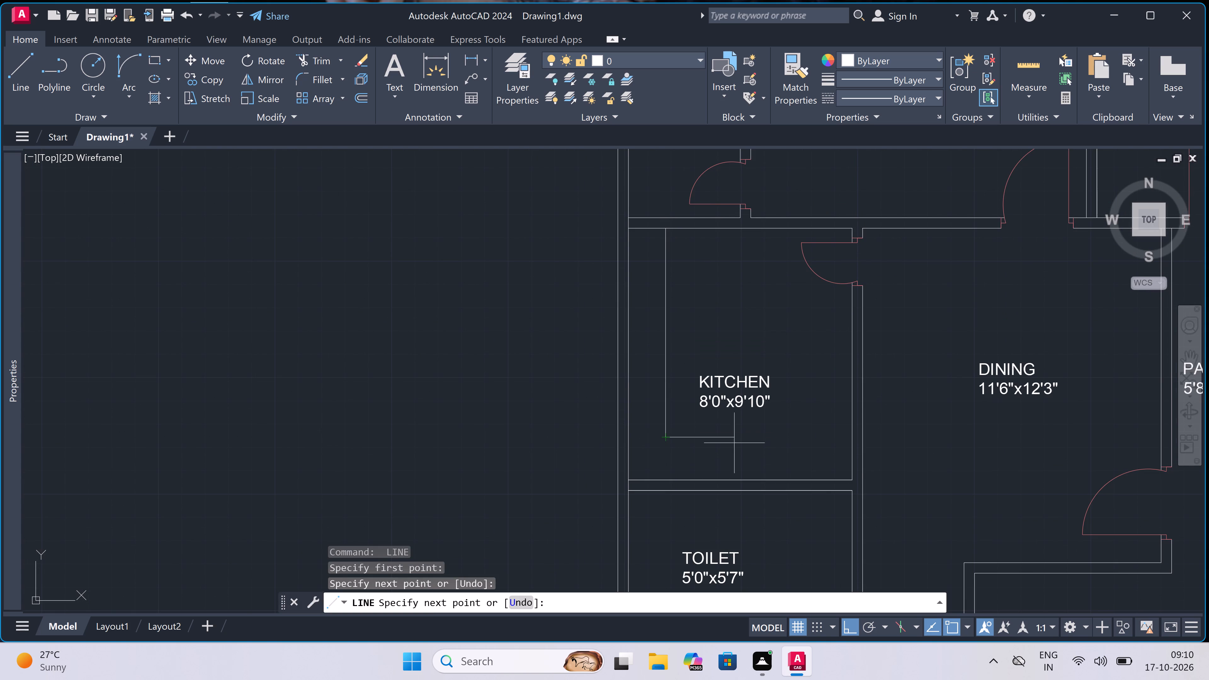
pyautogui.moveTo(856, 444); pyautogui.dragTo(868, 450)
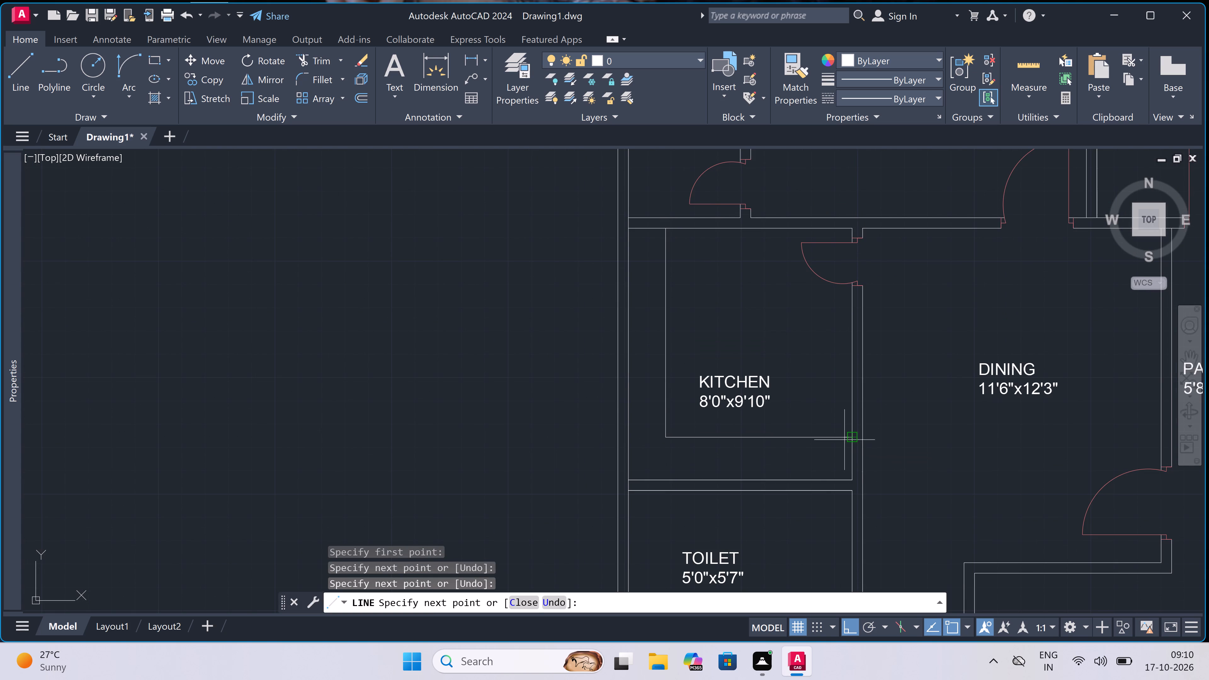
pyautogui.press('Escape')
# Move the southwestern room's M. BED ROOM label diagonally, with Ortho off, to near the room's northwest corner, below the toilet.
pyautogui.scroll(-4, 643, 374)
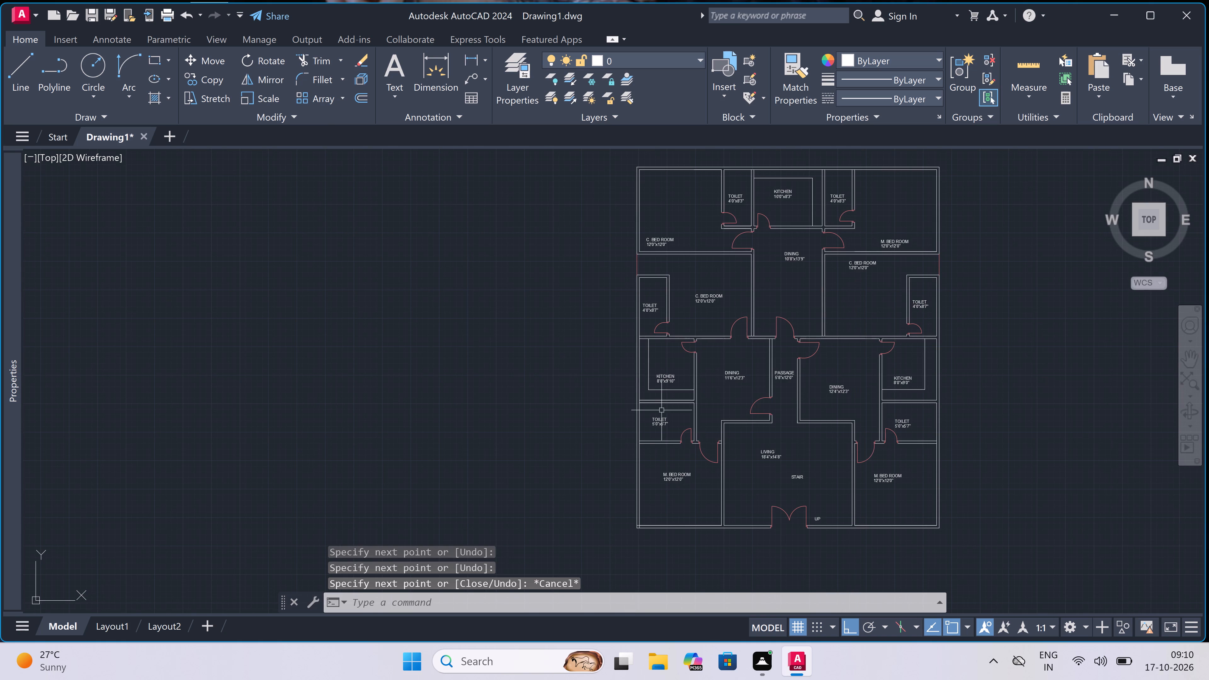
pyautogui.scroll(-2, 667, 443)
pyautogui.scroll(3, 670, 454)
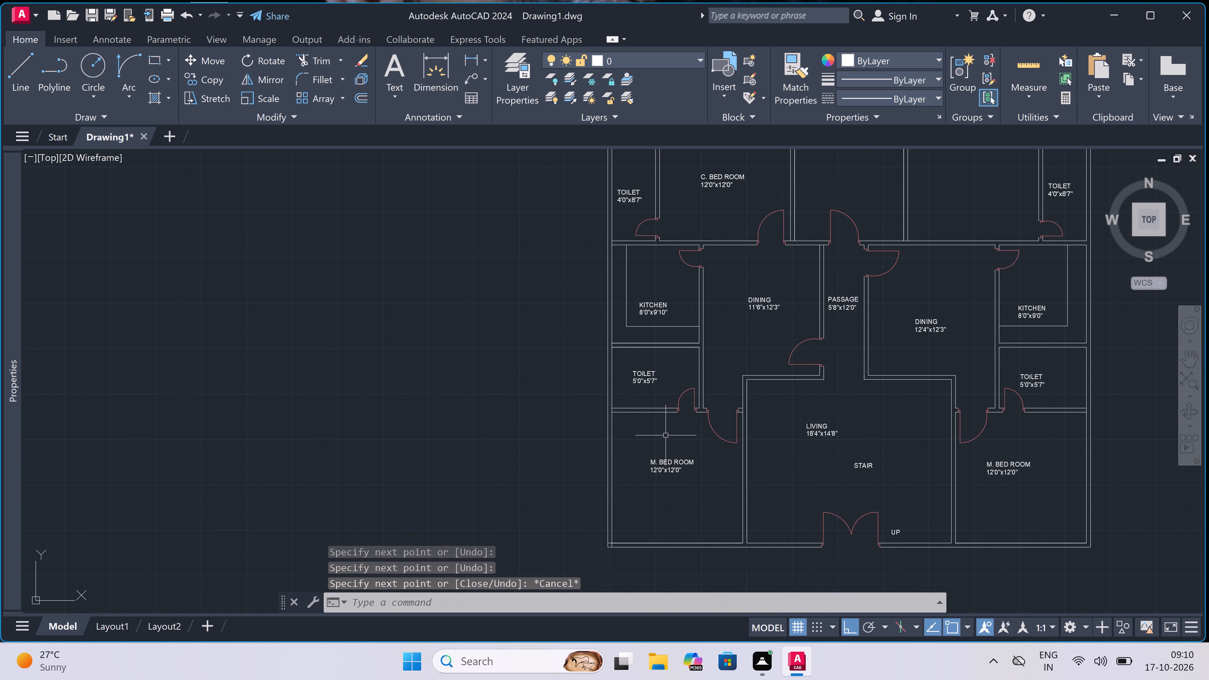
pyautogui.click(660, 467)
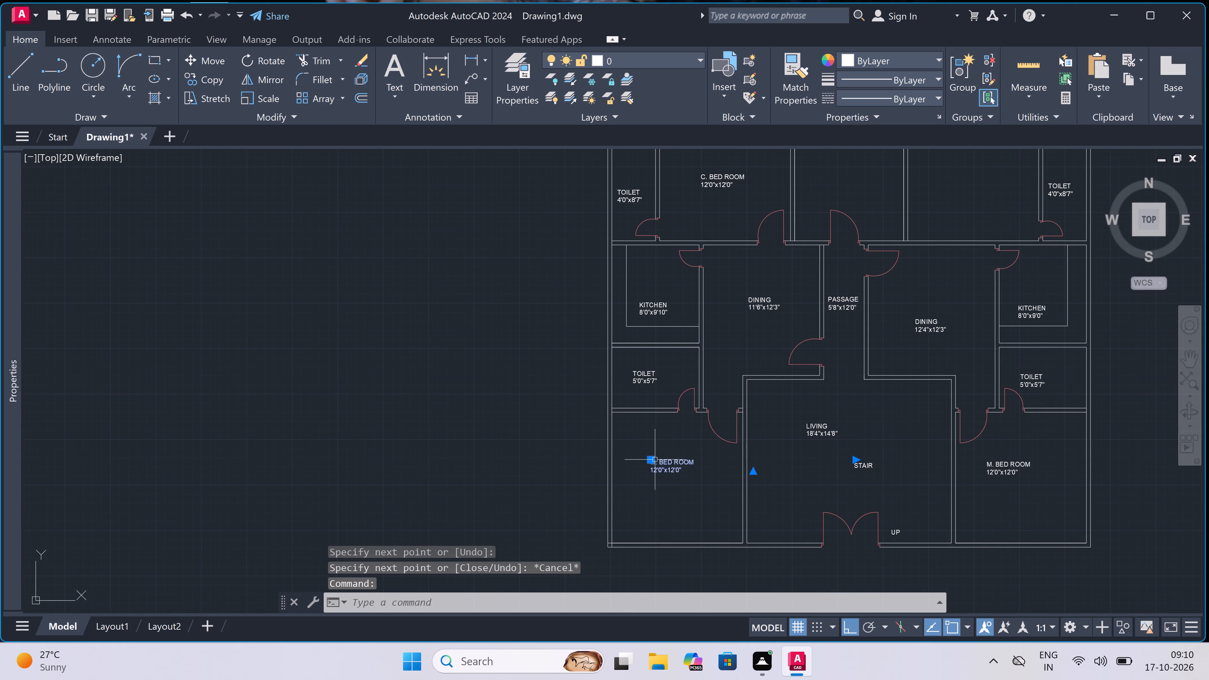
pyautogui.click(651, 460)
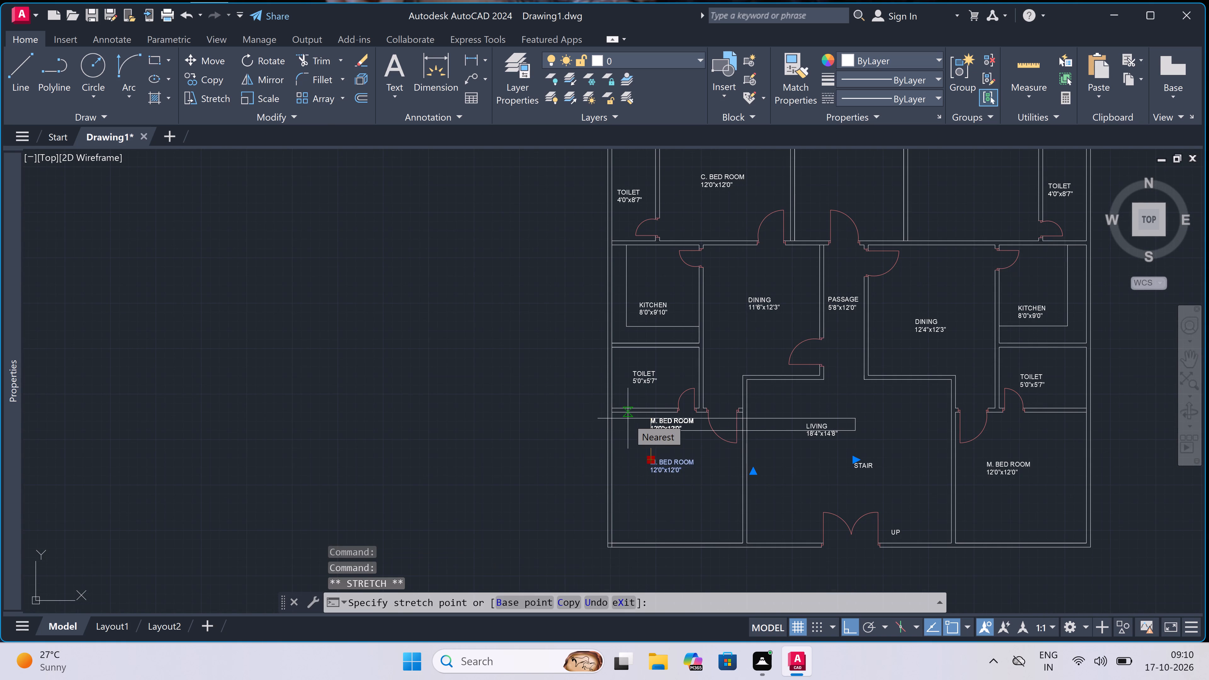
pyautogui.press('F8')
pyautogui.scroll(2, 625, 423)
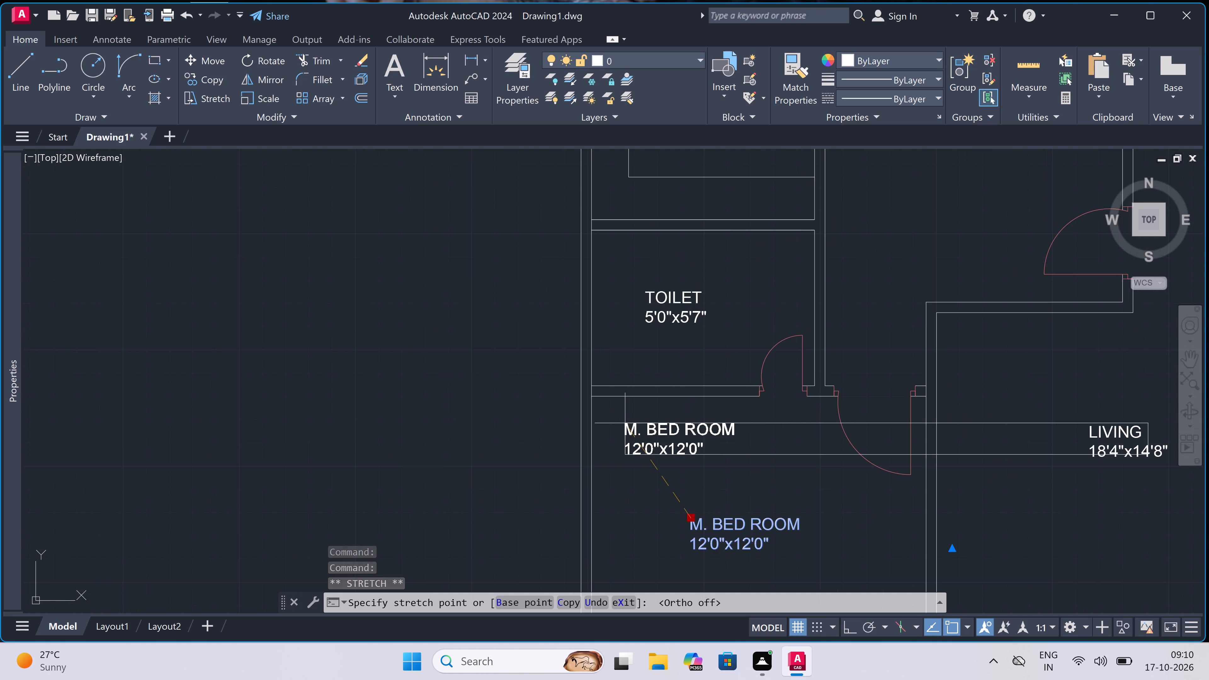
pyautogui.click(625, 422)
pyautogui.press('Escape')
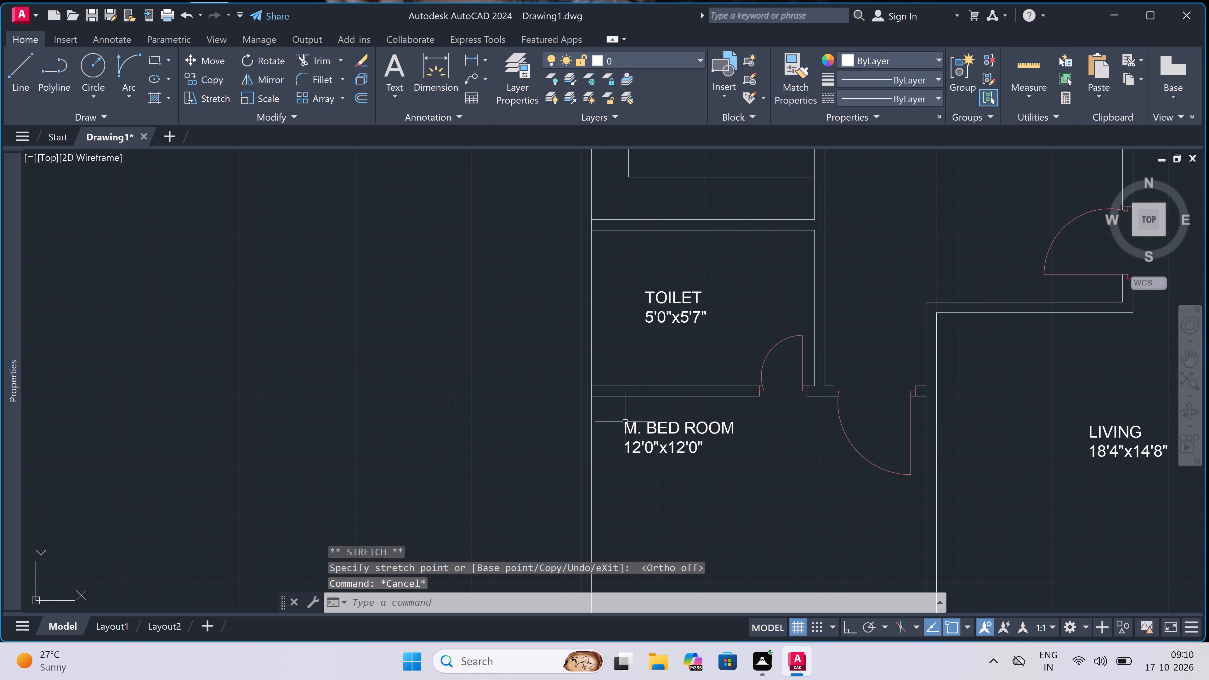
# Move the southeastern room's M. BED ROOM label northeast, close to the room's north wall directly below the 5'0"x5'7" TOILET.
pyautogui.scroll(-5, 625, 422)
pyautogui.scroll(1, 745, 419)
pyautogui.scroll(1, 714, 429)
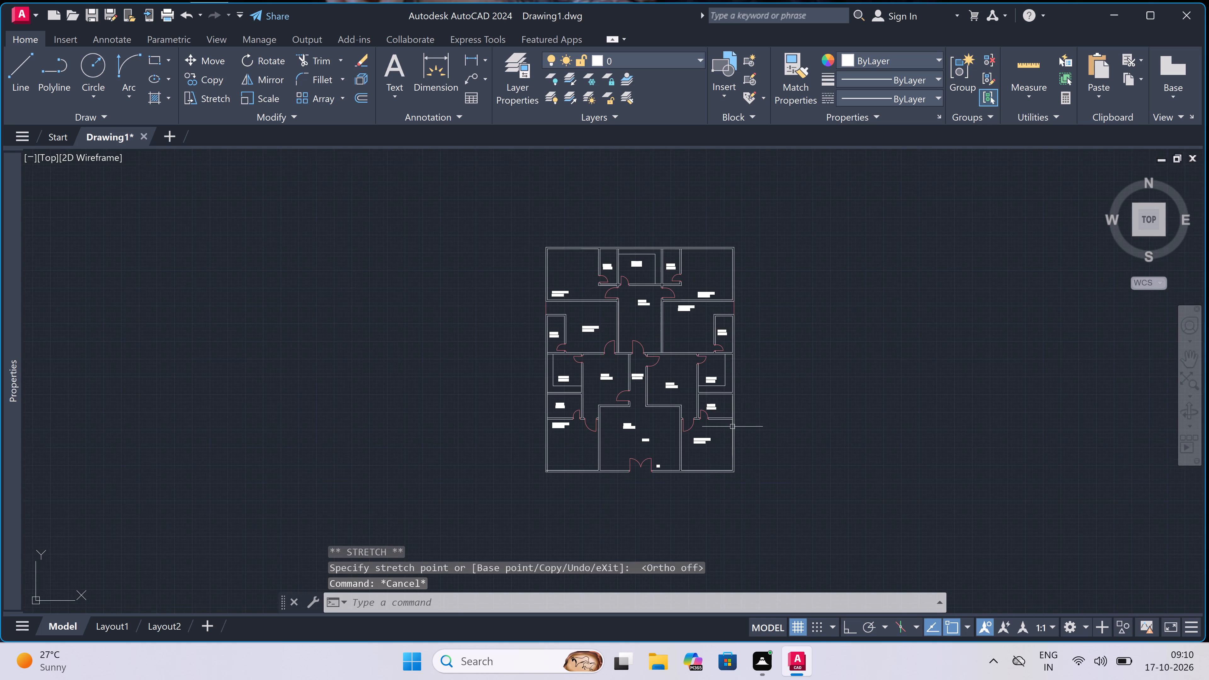
pyautogui.scroll(2, 714, 429)
pyautogui.click(657, 479)
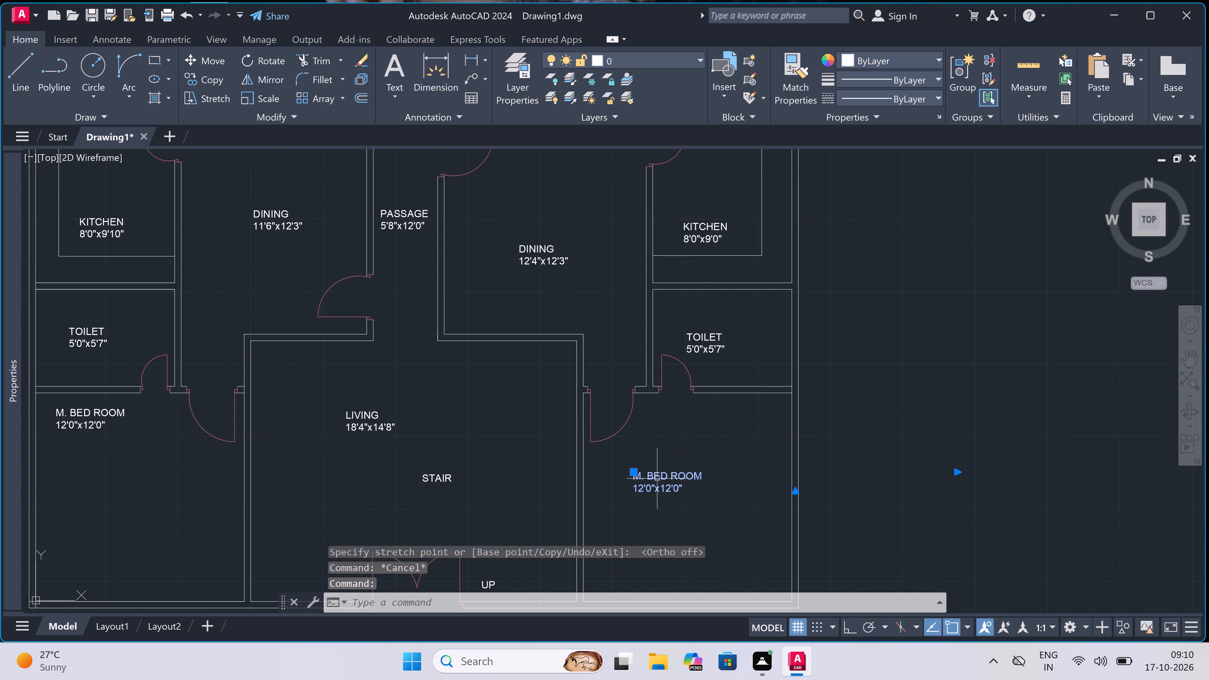
pyautogui.click(630, 471)
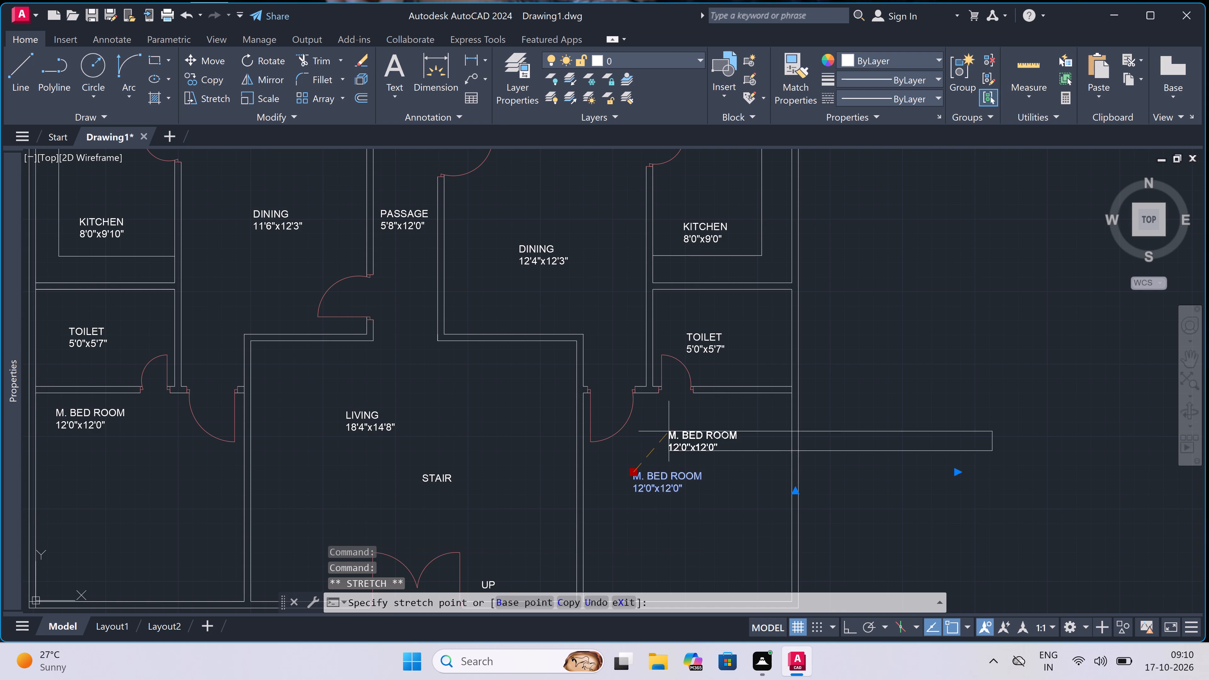
pyautogui.click(685, 409)
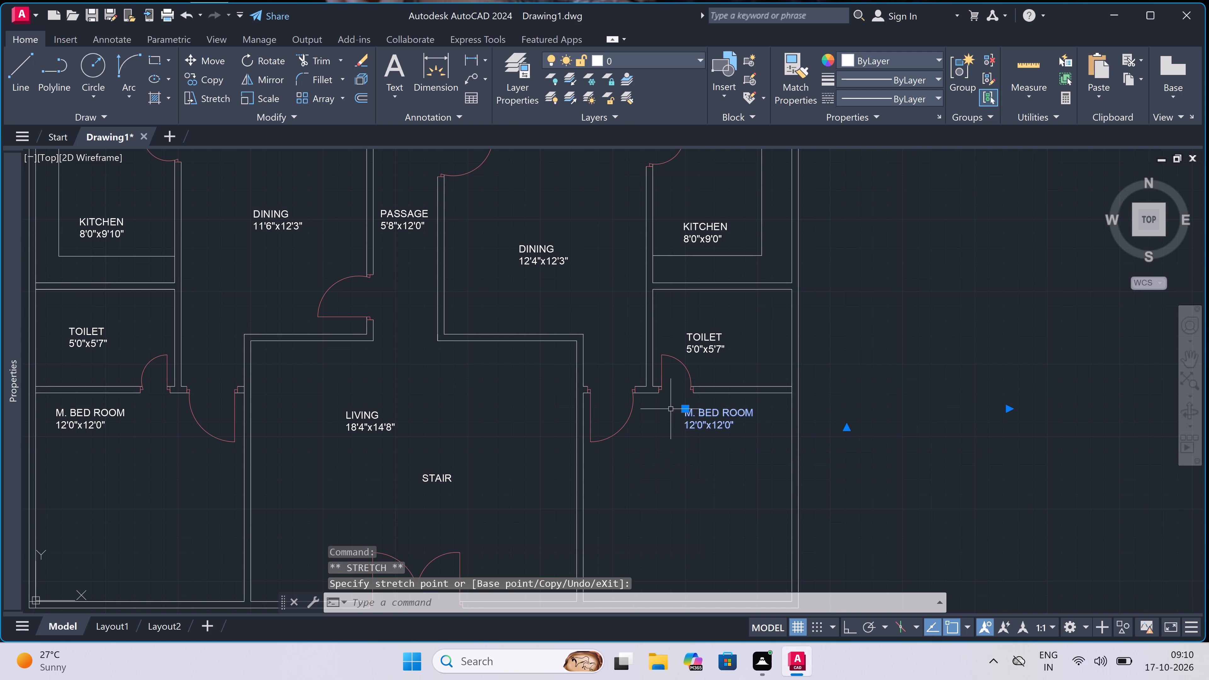
pyautogui.press('Escape')
# Make line4 the current layer and, with Ortho on, draw a 3' line straight north from the LIVING room's south wall, just east of the UP label.
pyautogui.scroll(-3, 684, 388)
pyautogui.scroll(2, 641, 401)
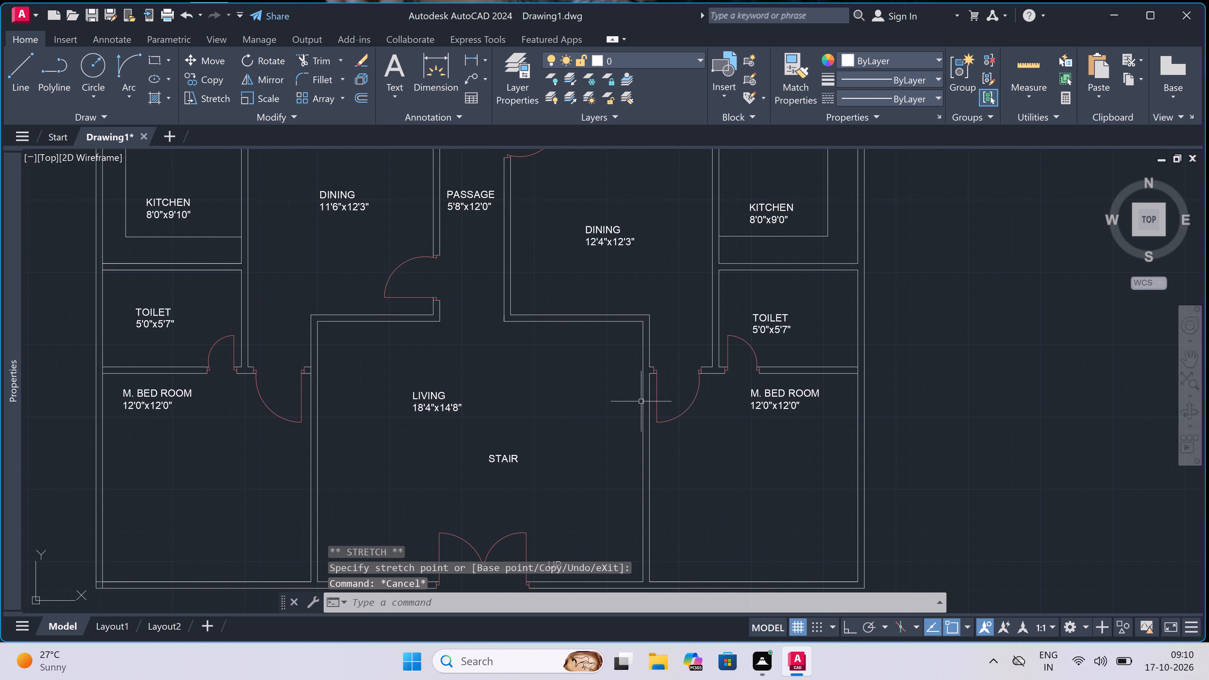
pyautogui.scroll(-3, 641, 401)
pyautogui.scroll(2, 576, 408)
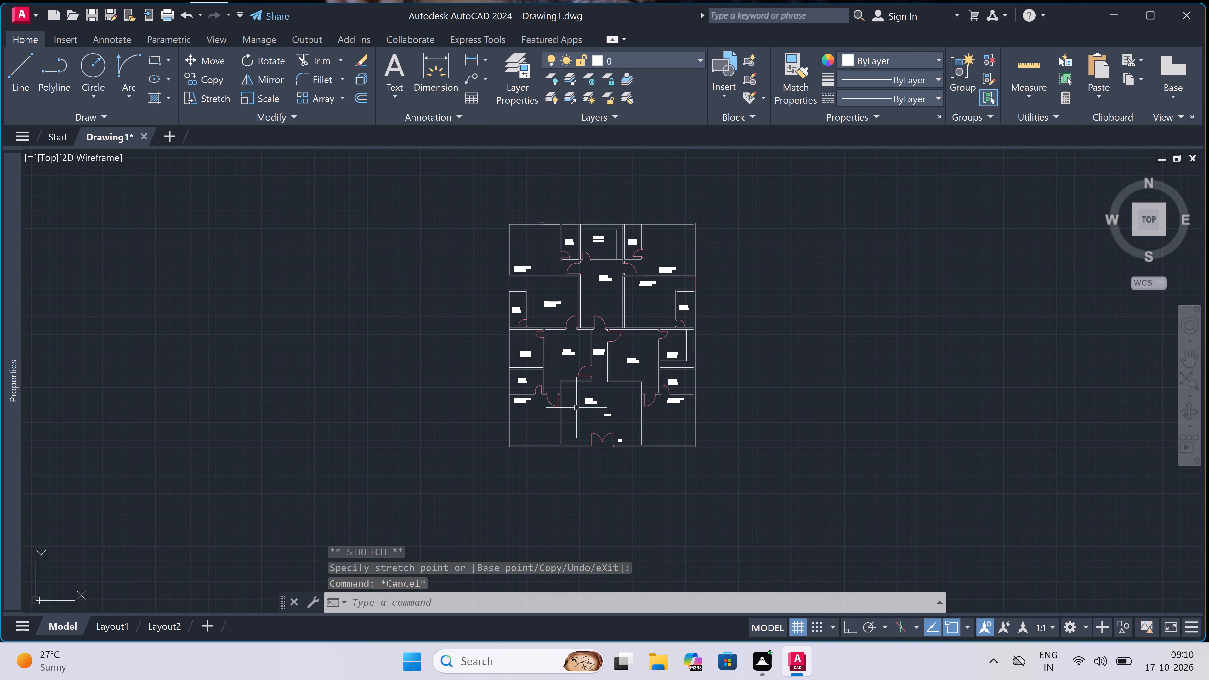
pyautogui.scroll(1, 681, 422)
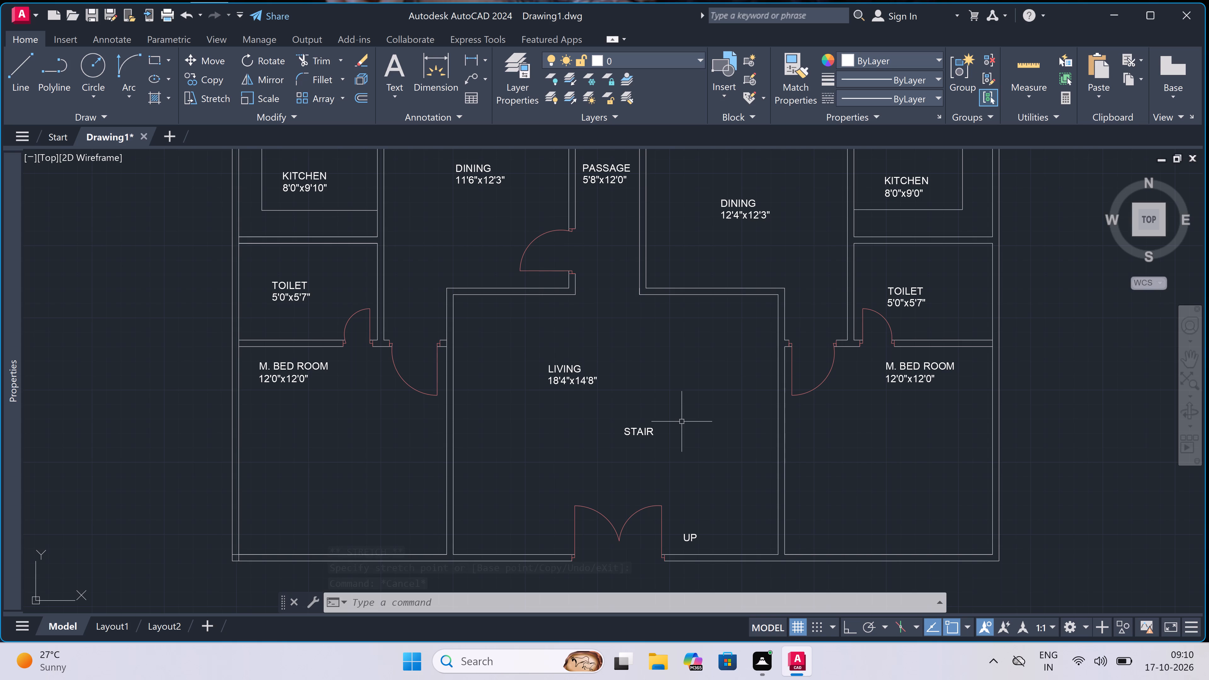
pyautogui.press('l')
pyautogui.press('space')
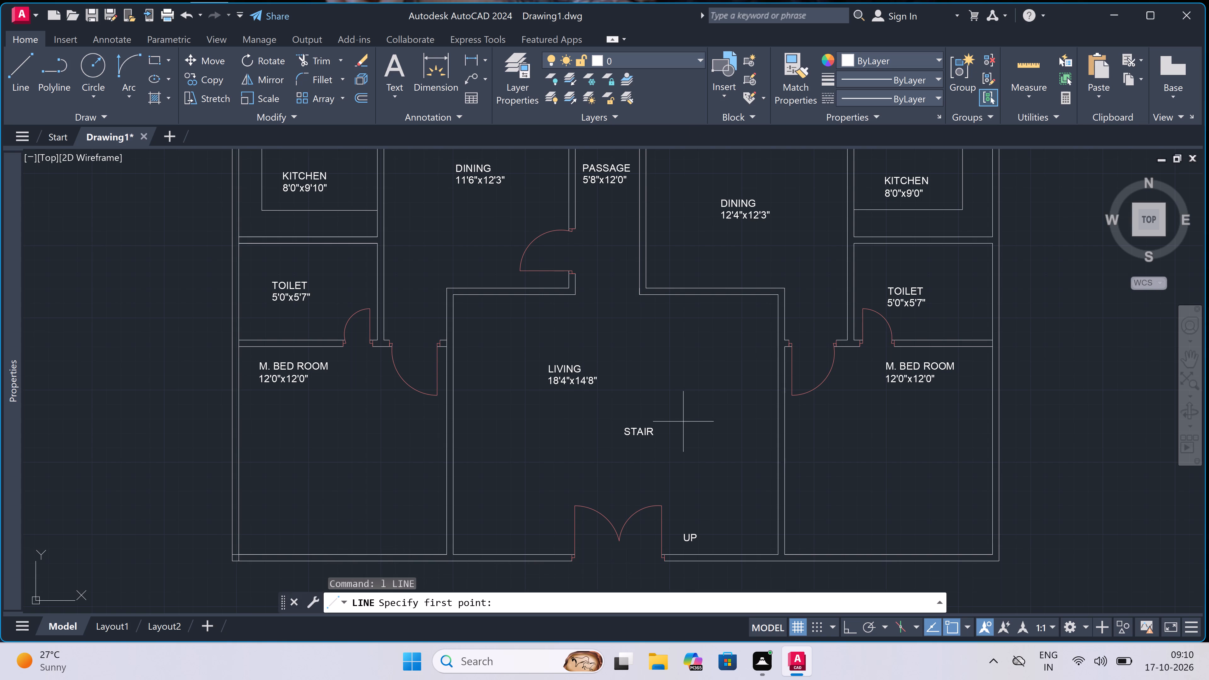
pyautogui.click(691, 64)
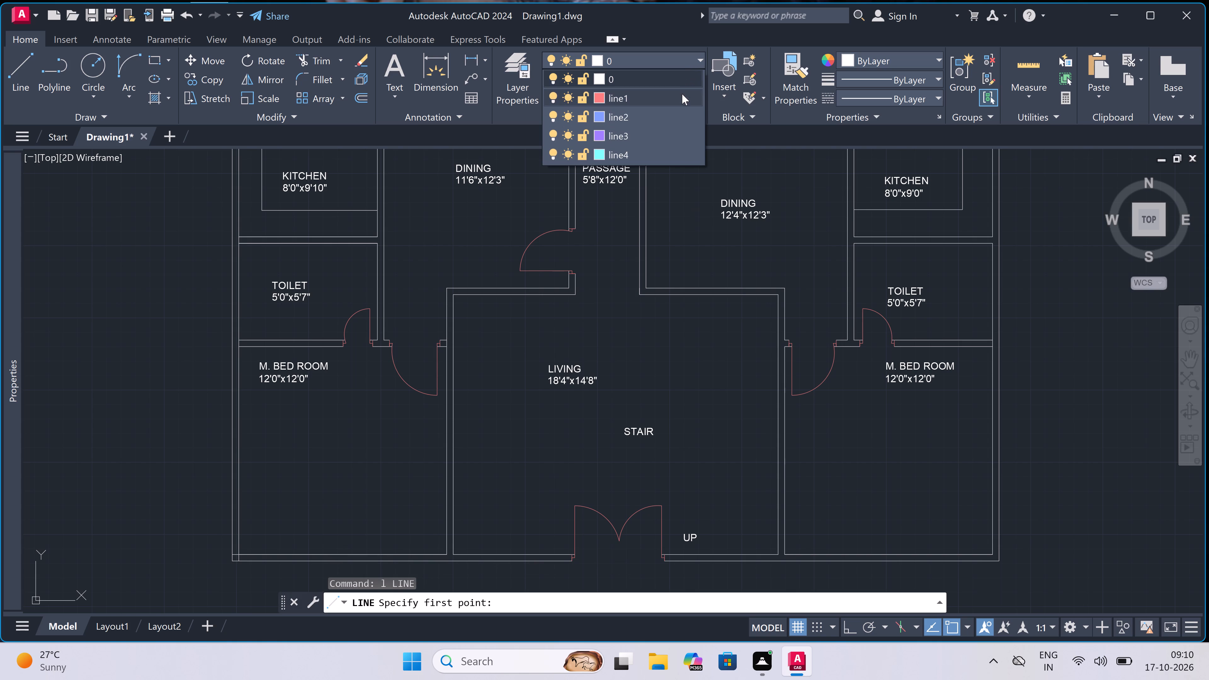
pyautogui.click(657, 155)
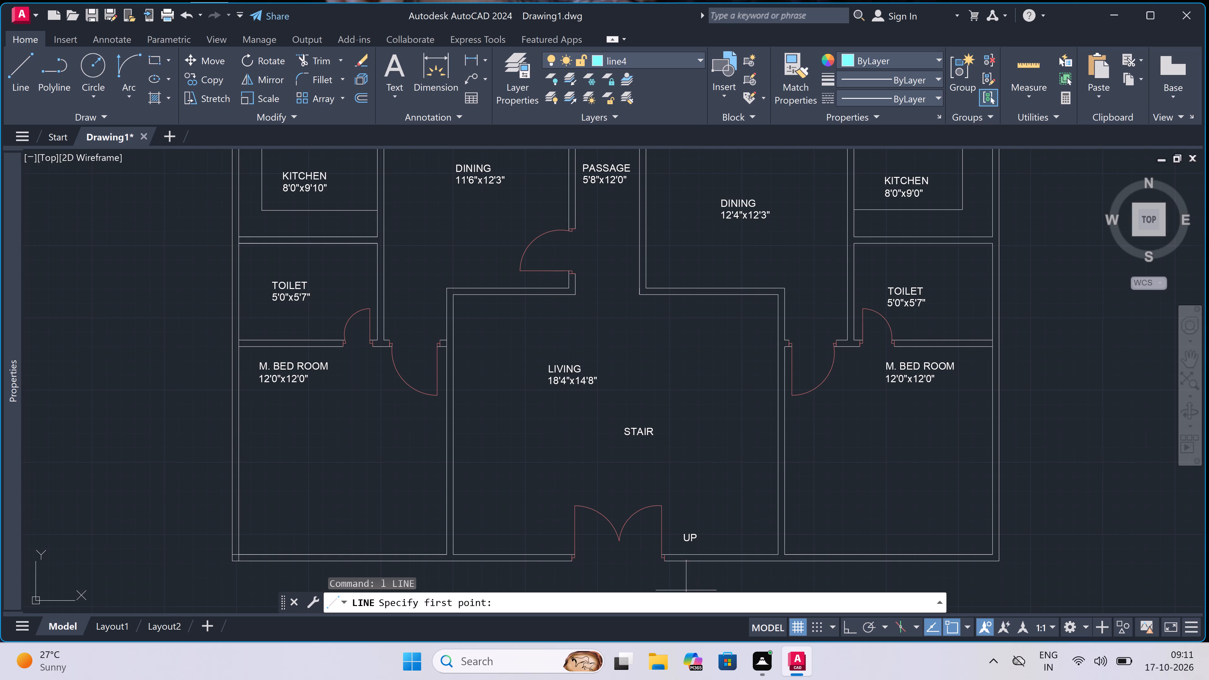
pyautogui.scroll(1, 707, 565)
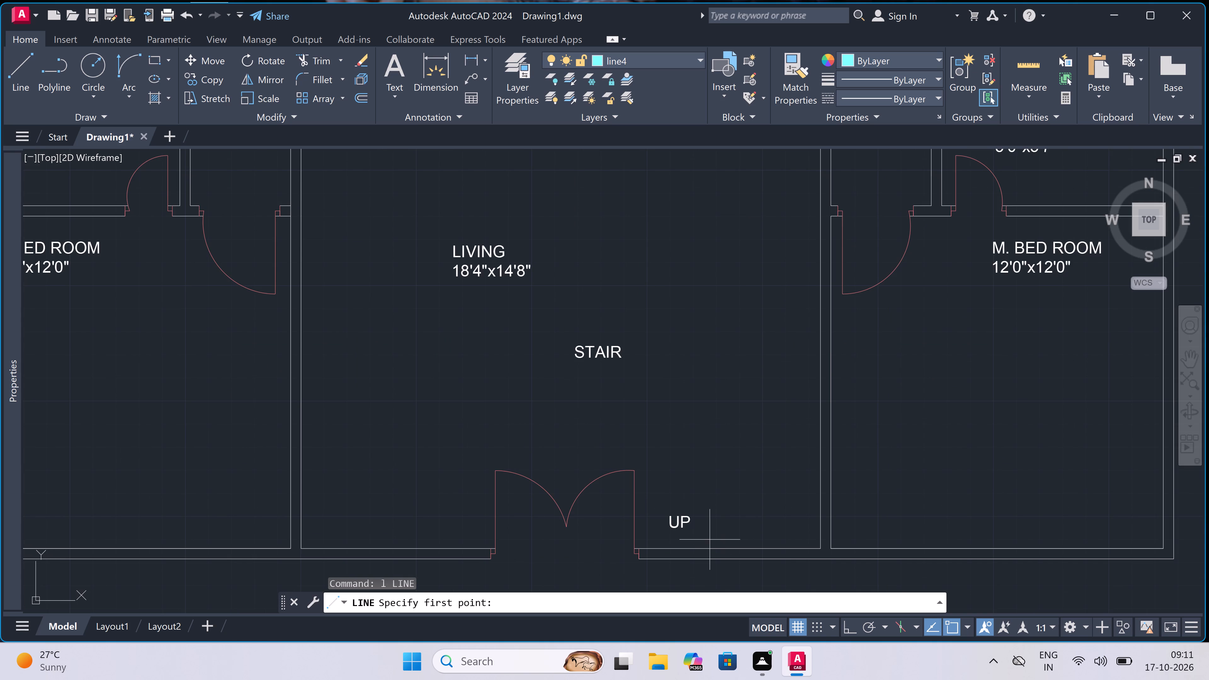
pyautogui.click(697, 547)
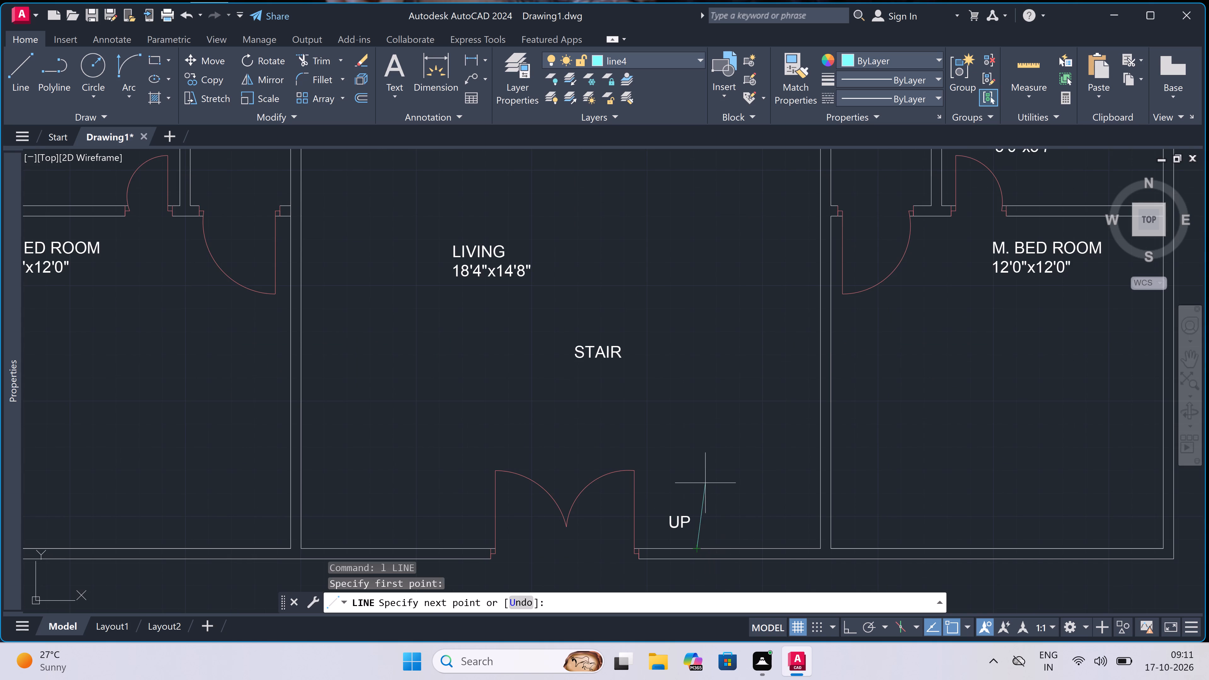
pyautogui.press('F8')
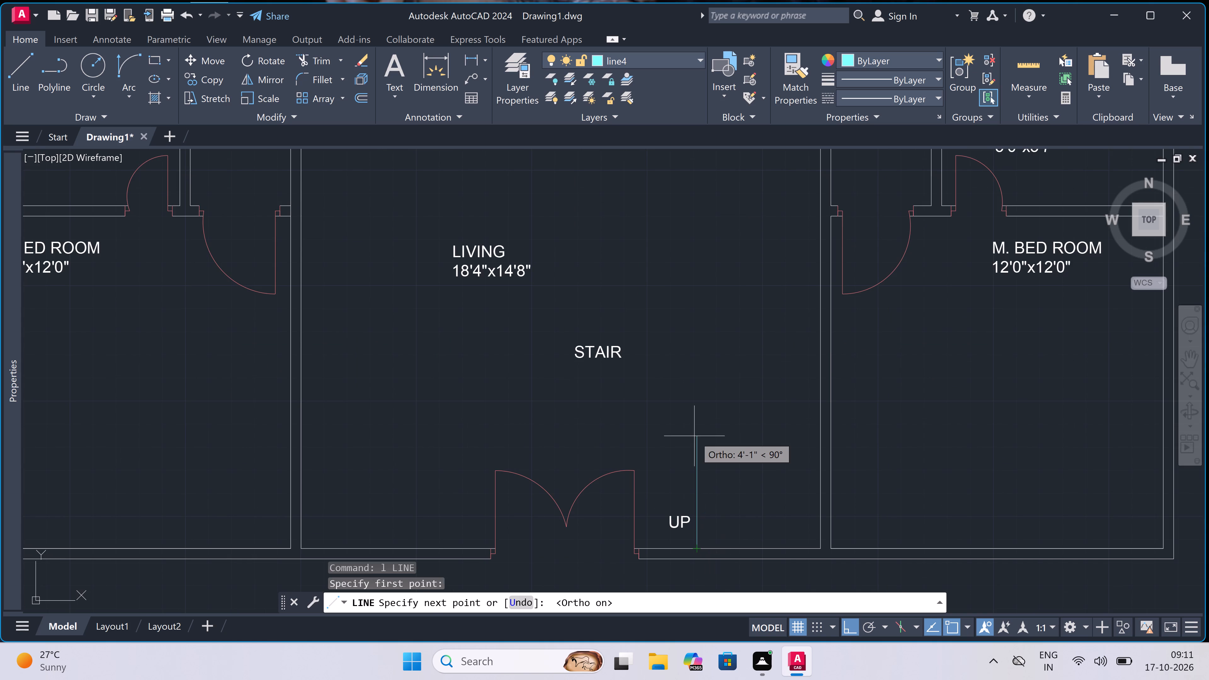
pyautogui.press('3')
pyautogui.write("'")
pyautogui.press('space')
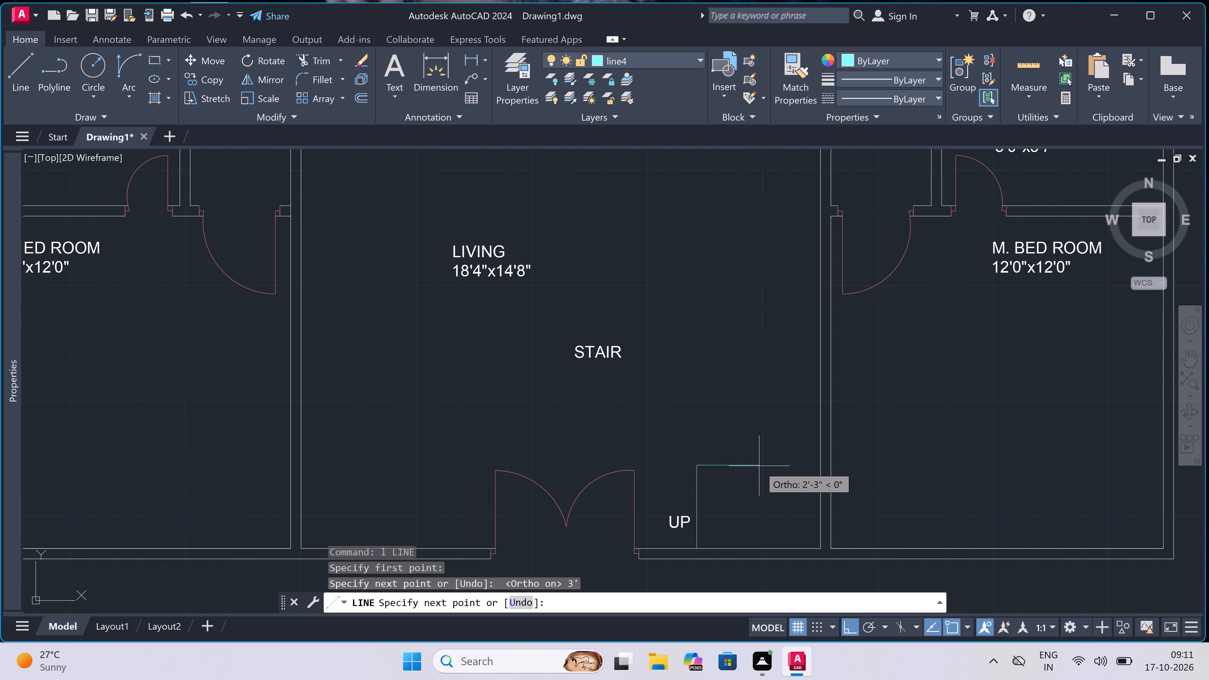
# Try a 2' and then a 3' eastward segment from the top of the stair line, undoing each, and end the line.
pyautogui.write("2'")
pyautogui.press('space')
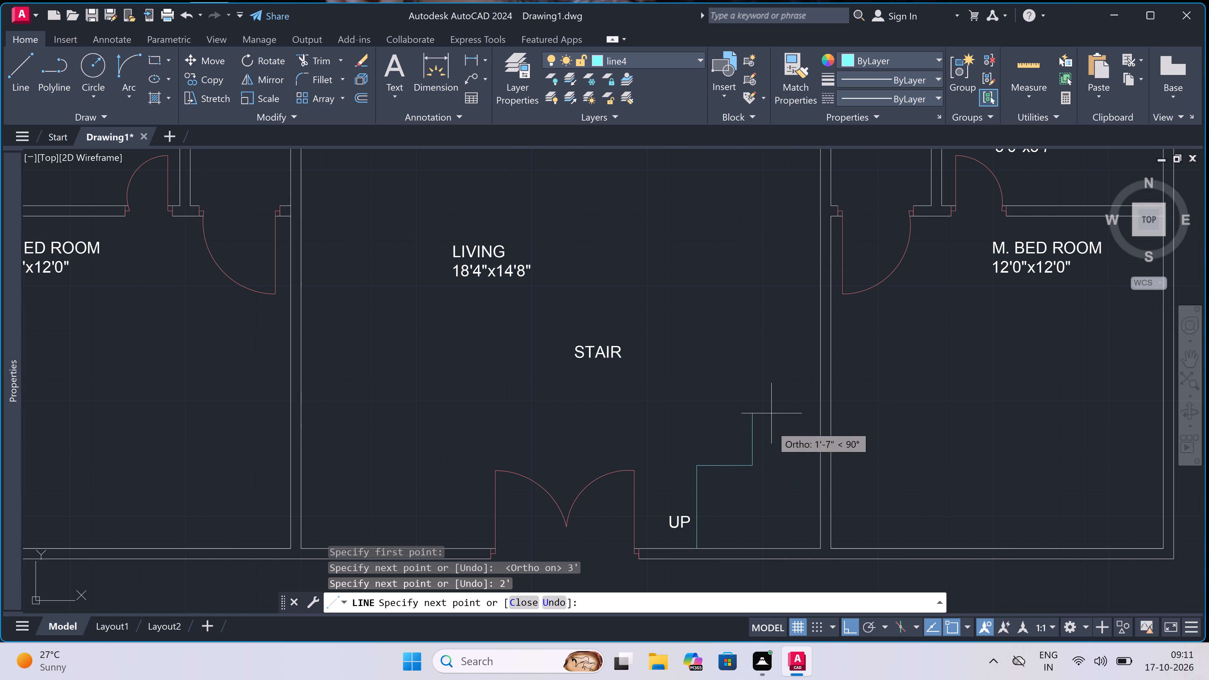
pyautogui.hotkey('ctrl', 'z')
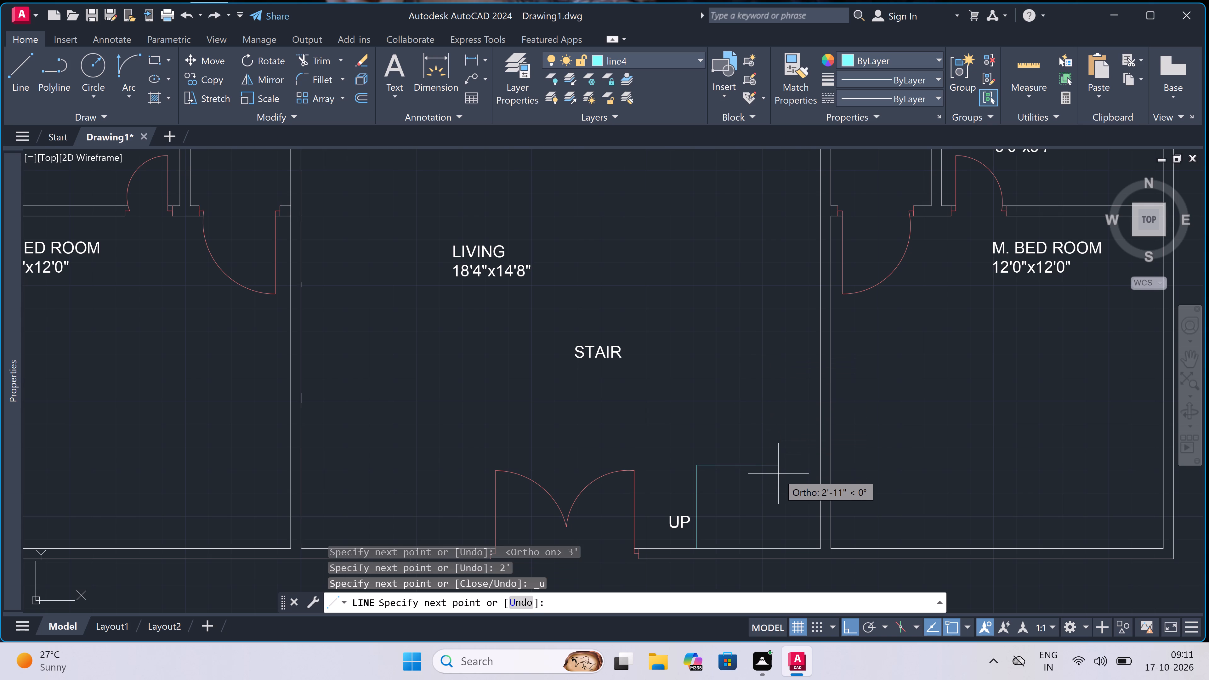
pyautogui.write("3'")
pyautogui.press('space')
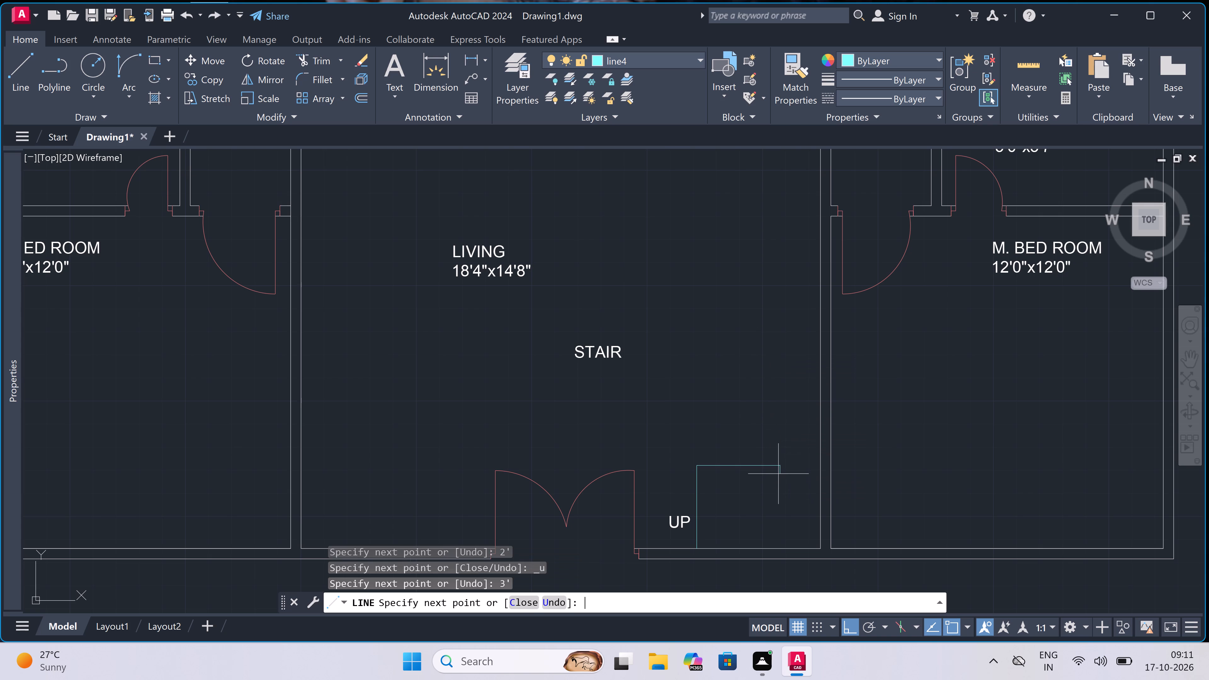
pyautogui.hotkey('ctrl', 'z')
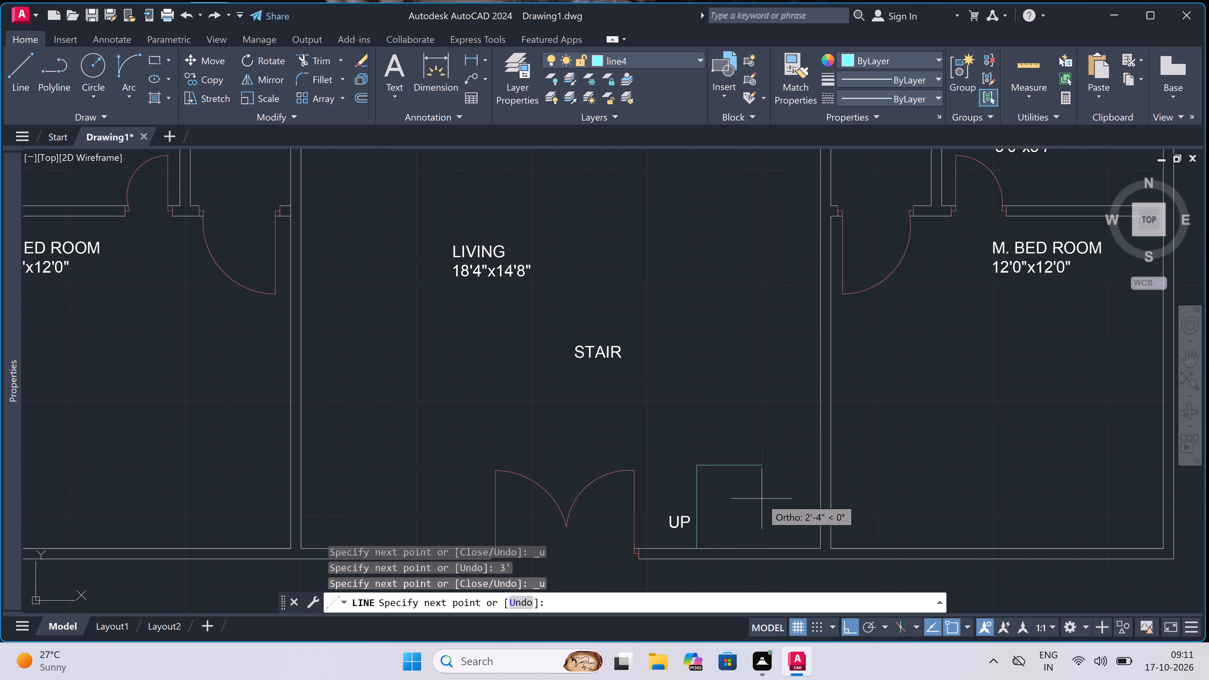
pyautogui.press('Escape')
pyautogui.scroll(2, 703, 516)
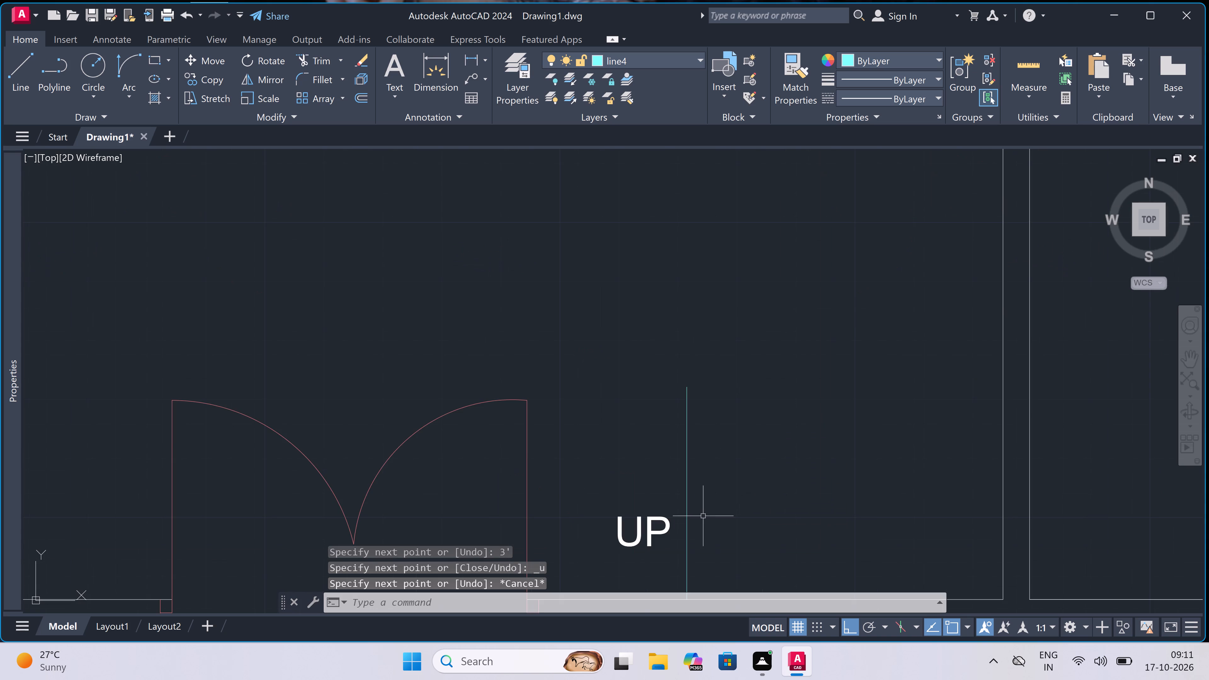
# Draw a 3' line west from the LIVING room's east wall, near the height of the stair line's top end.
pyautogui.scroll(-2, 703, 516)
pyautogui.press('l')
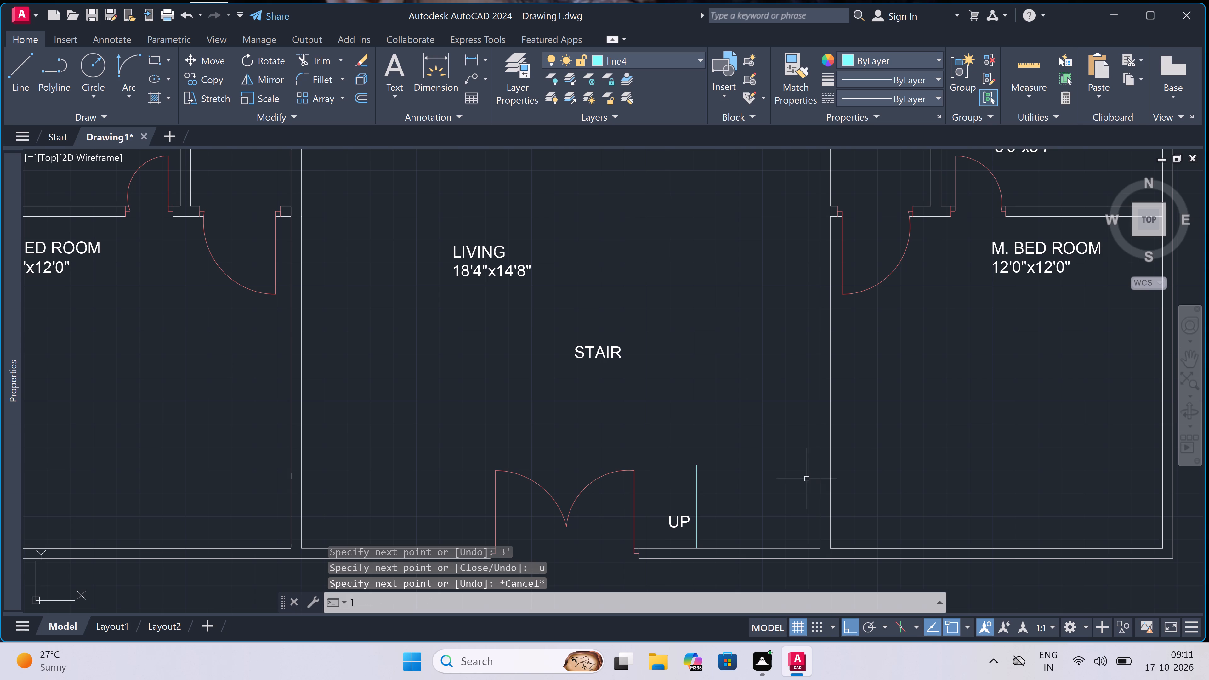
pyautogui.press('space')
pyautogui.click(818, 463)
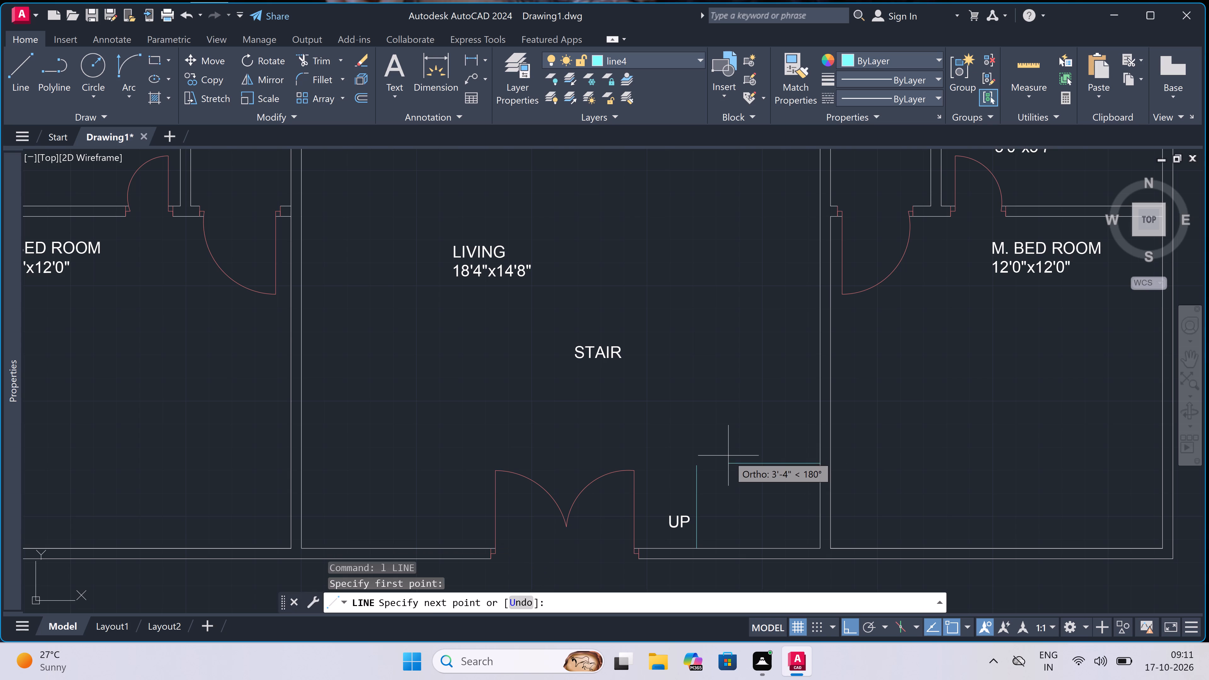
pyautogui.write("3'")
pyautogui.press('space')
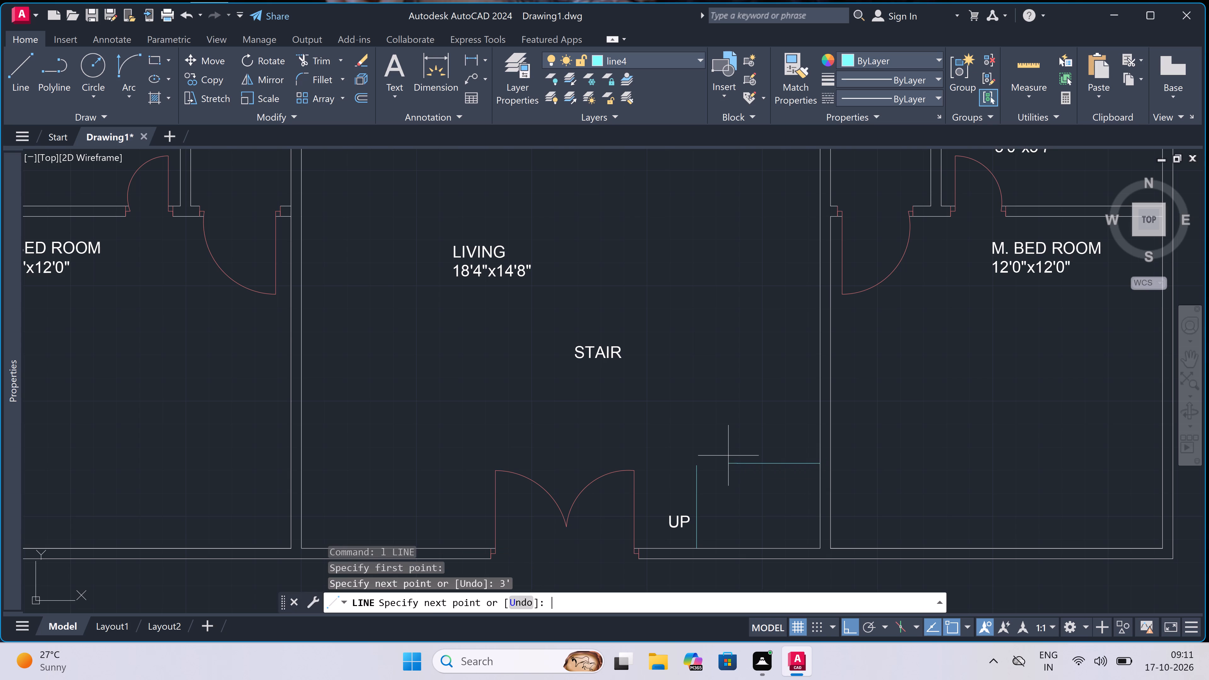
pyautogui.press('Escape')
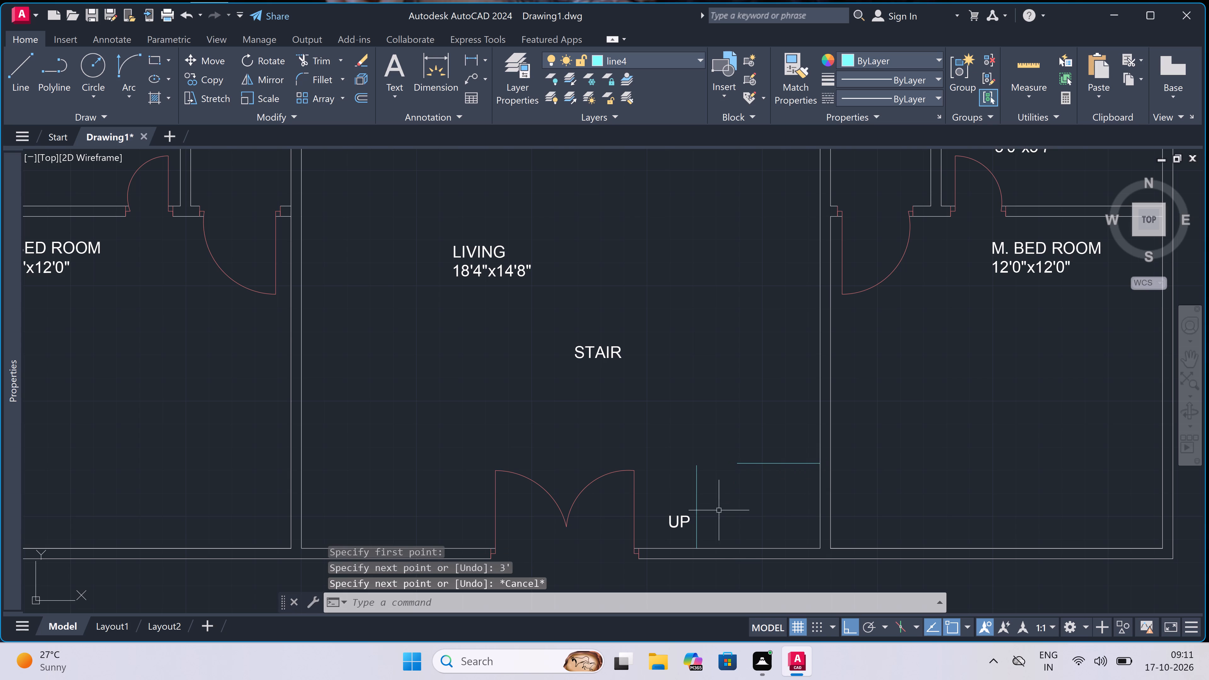
# Move the UP label and the 3' vertical stair line together west, placing the line just east of the double entrance door.
pyautogui.click(708, 483)
pyautogui.click(668, 524)
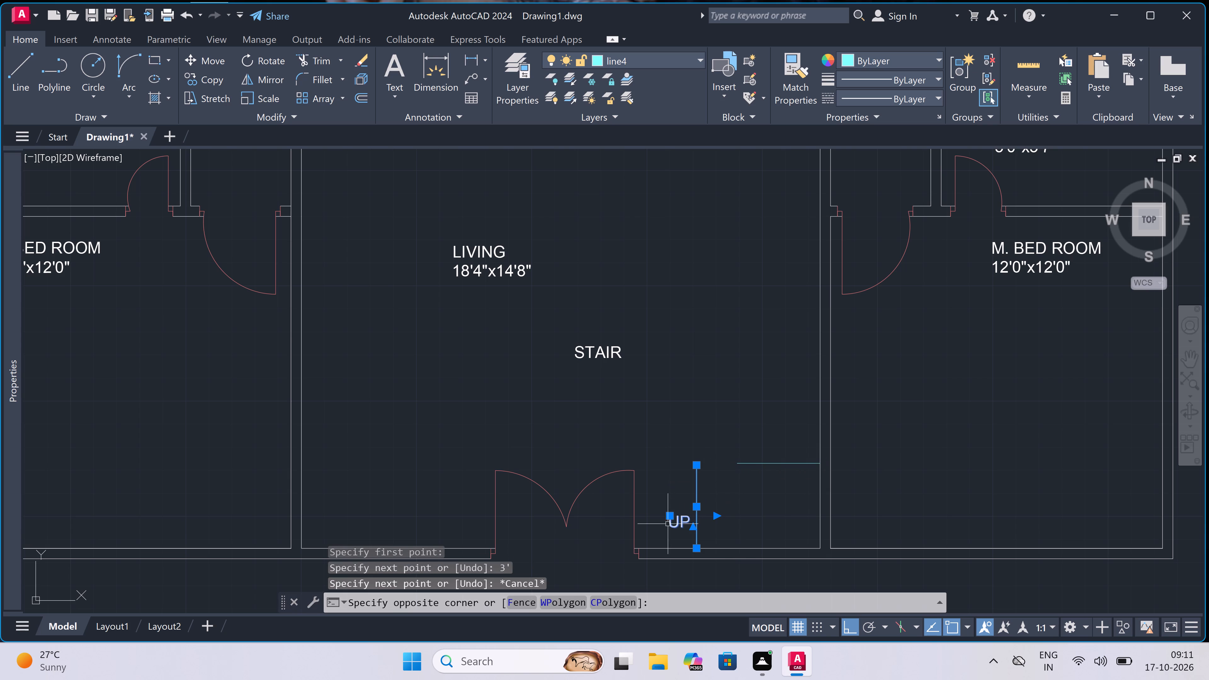
pyautogui.click(208, 55)
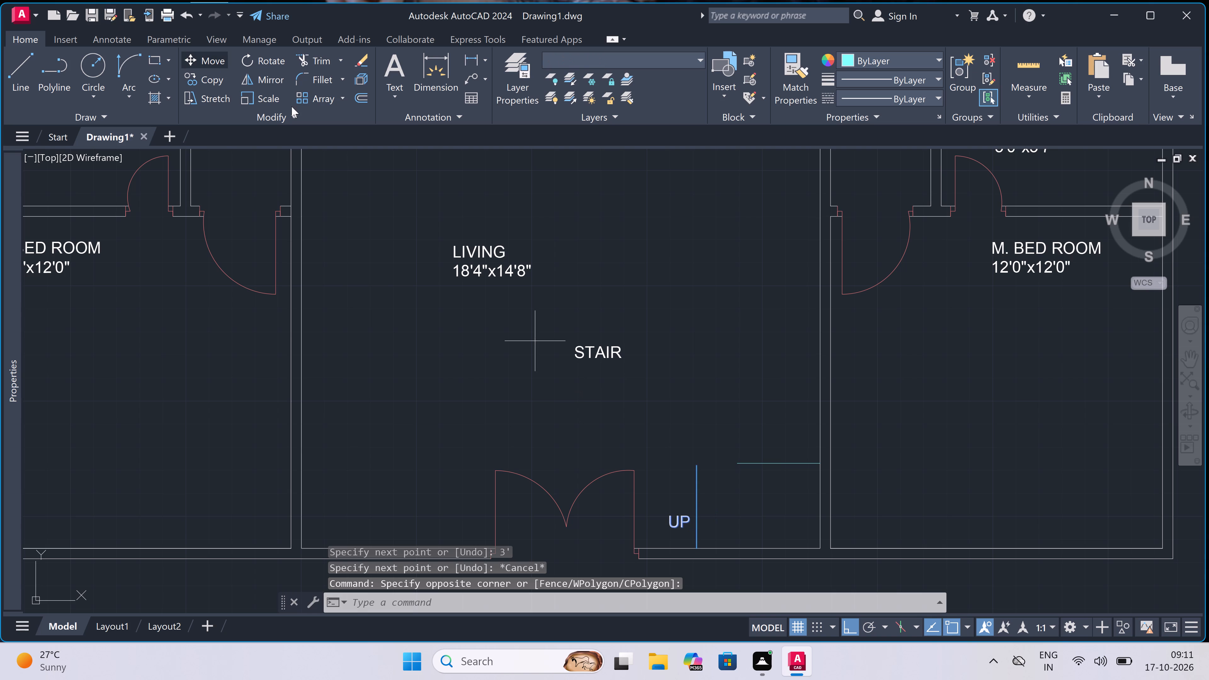
pyautogui.click(700, 547)
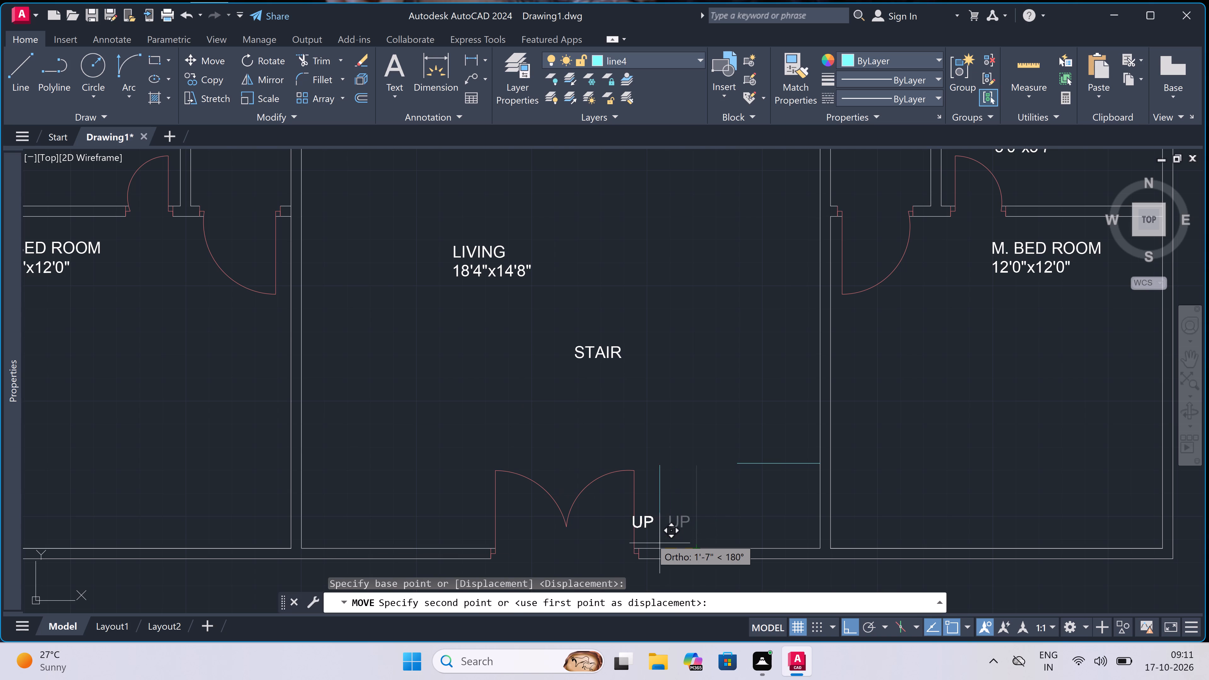
pyautogui.click(650, 538)
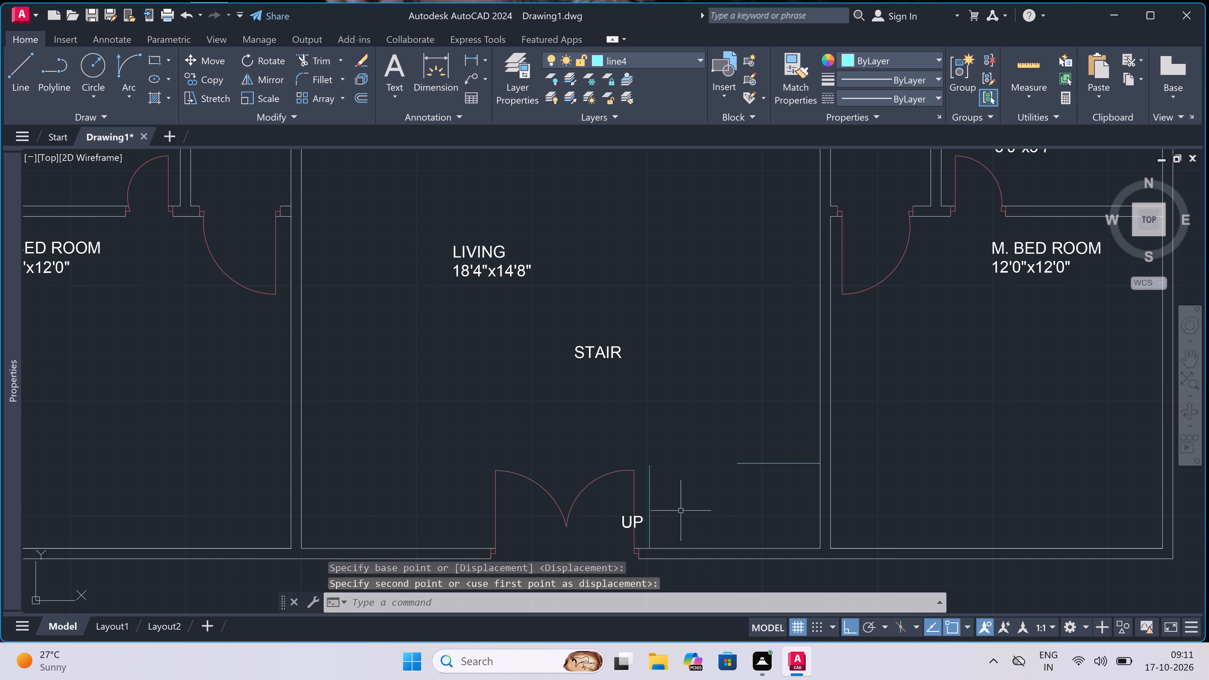
# Move the UP label alone a little further west, into the double entrance door's opening.
pyautogui.click(622, 521)
pyautogui.click(623, 516)
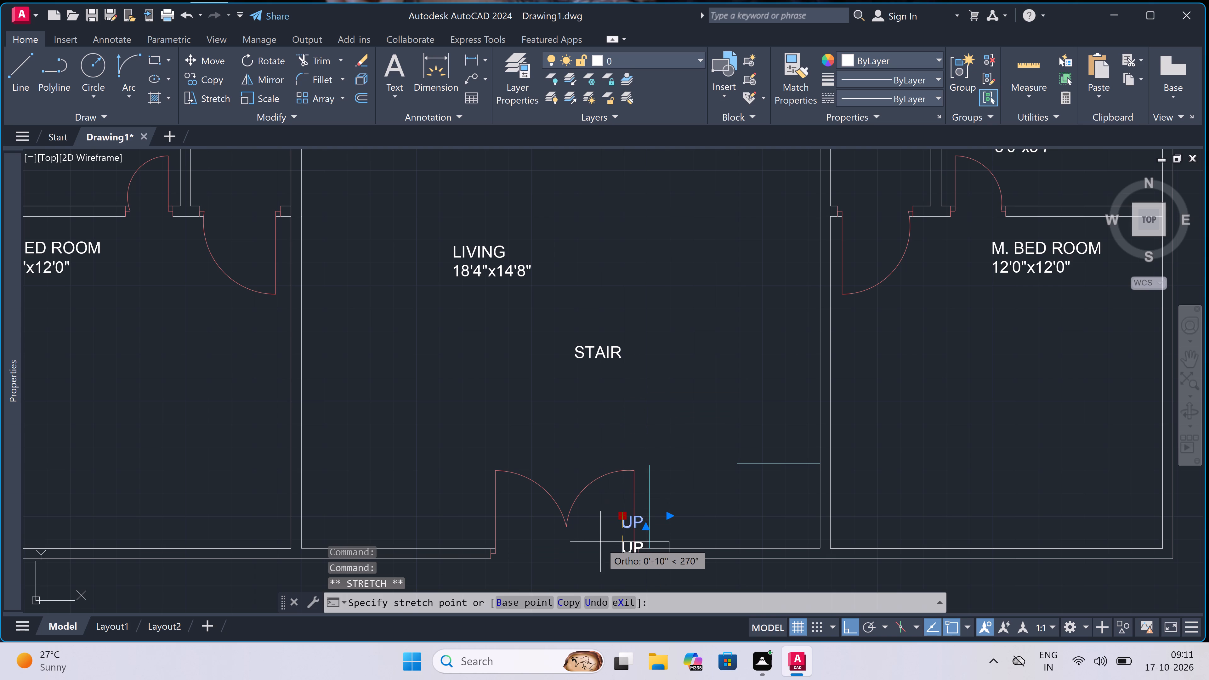
pyautogui.click(601, 529)
pyautogui.press('Escape')
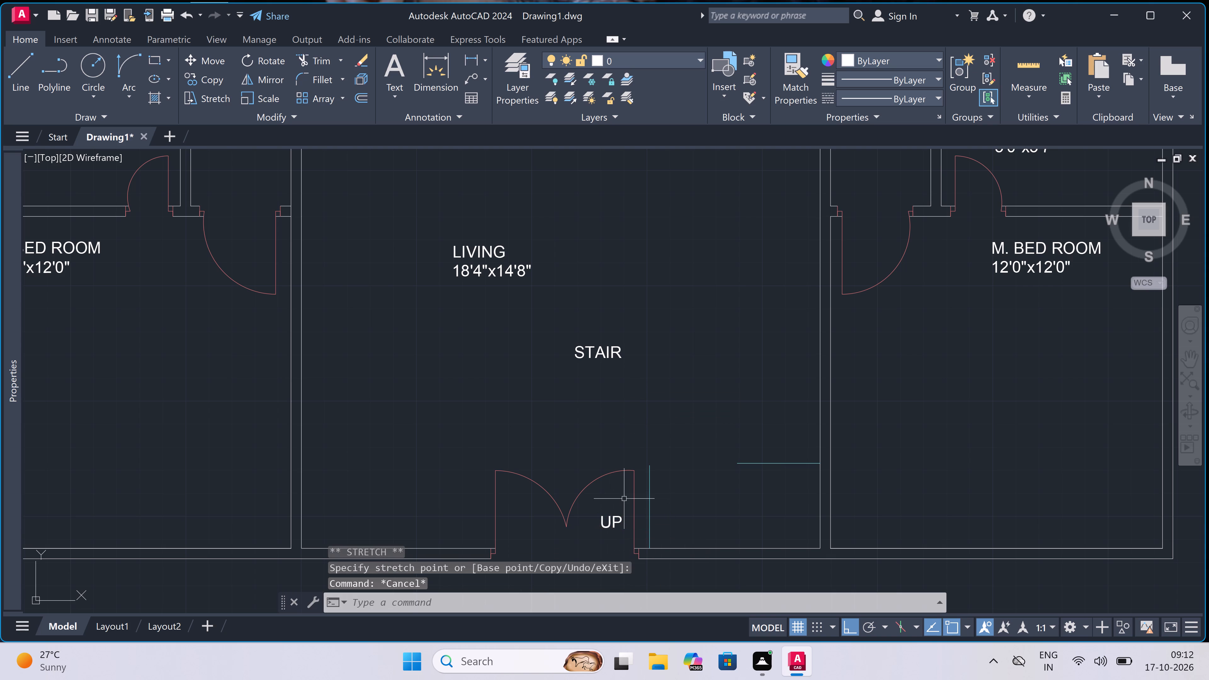
# Draw a line from the top of the 3' vertical stair line east to the LIVING room's east wall.
pyautogui.scroll(-2, 698, 474)
pyautogui.scroll(3, 696, 491)
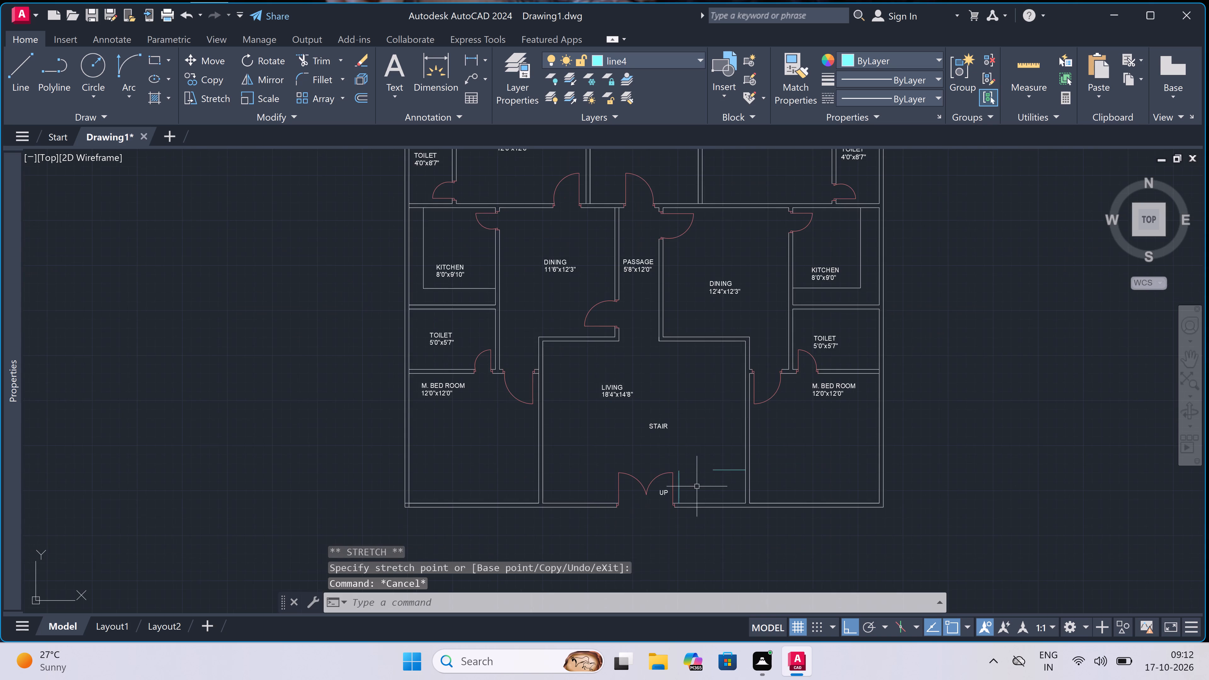
pyautogui.press('l')
pyautogui.press('space')
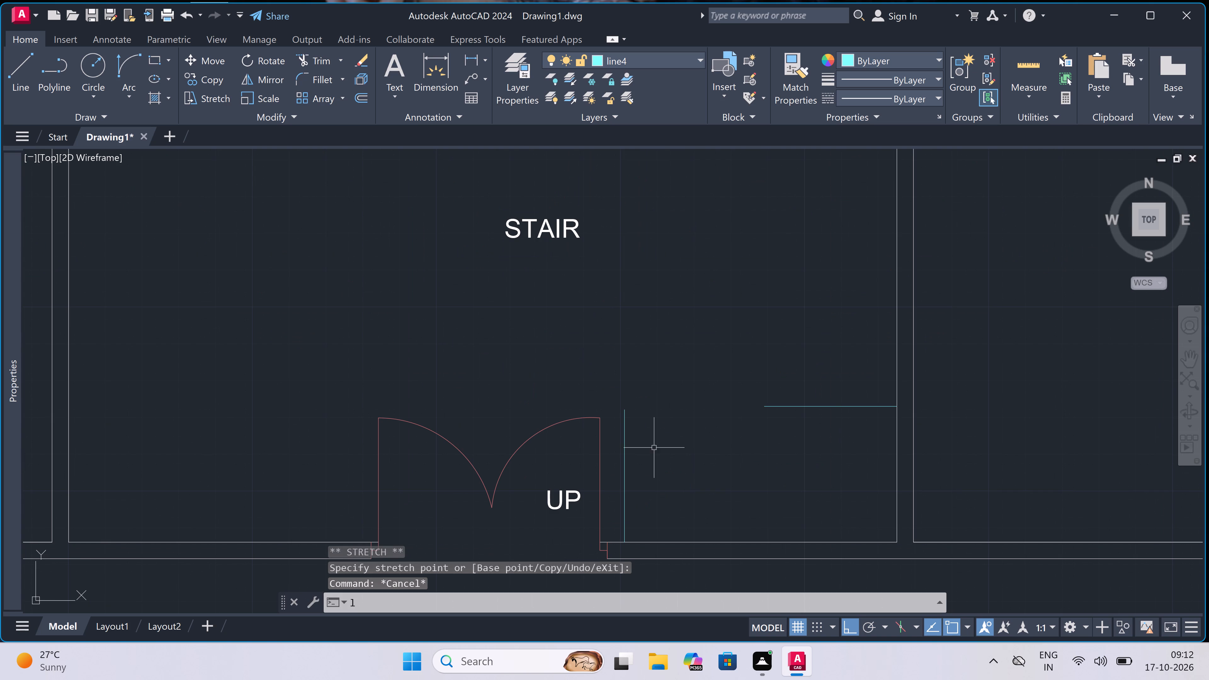
pyautogui.click(622, 408)
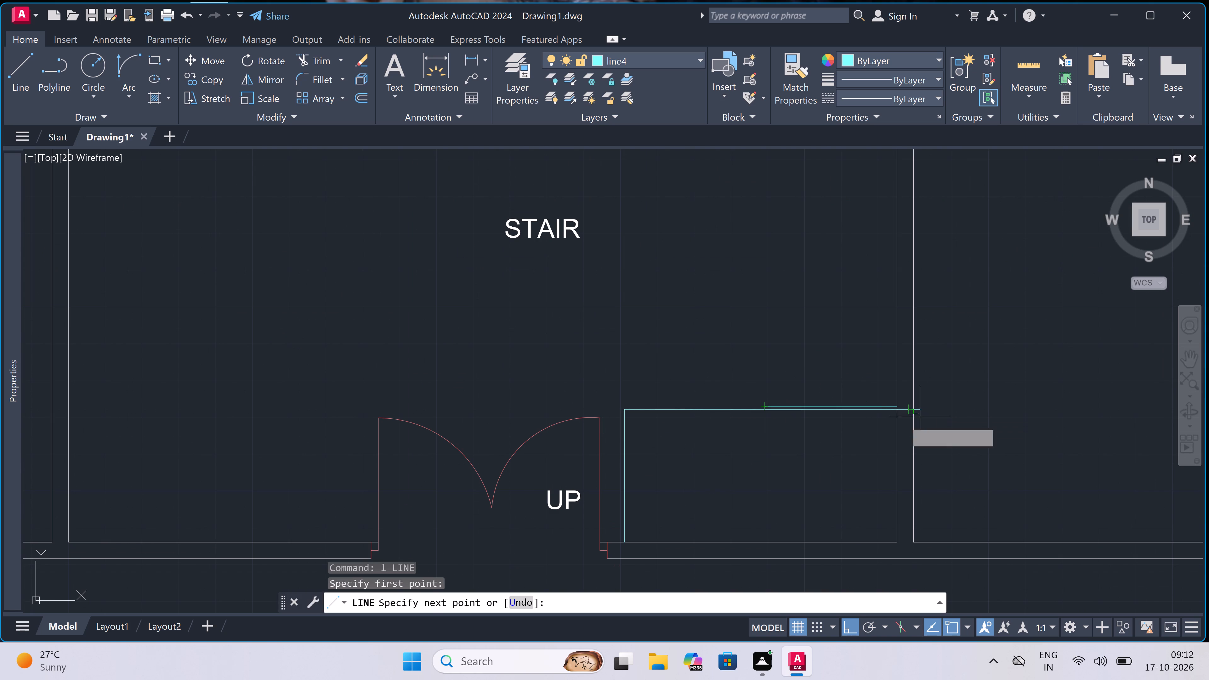
pyautogui.scroll(3, 884, 412)
pyautogui.click(934, 406)
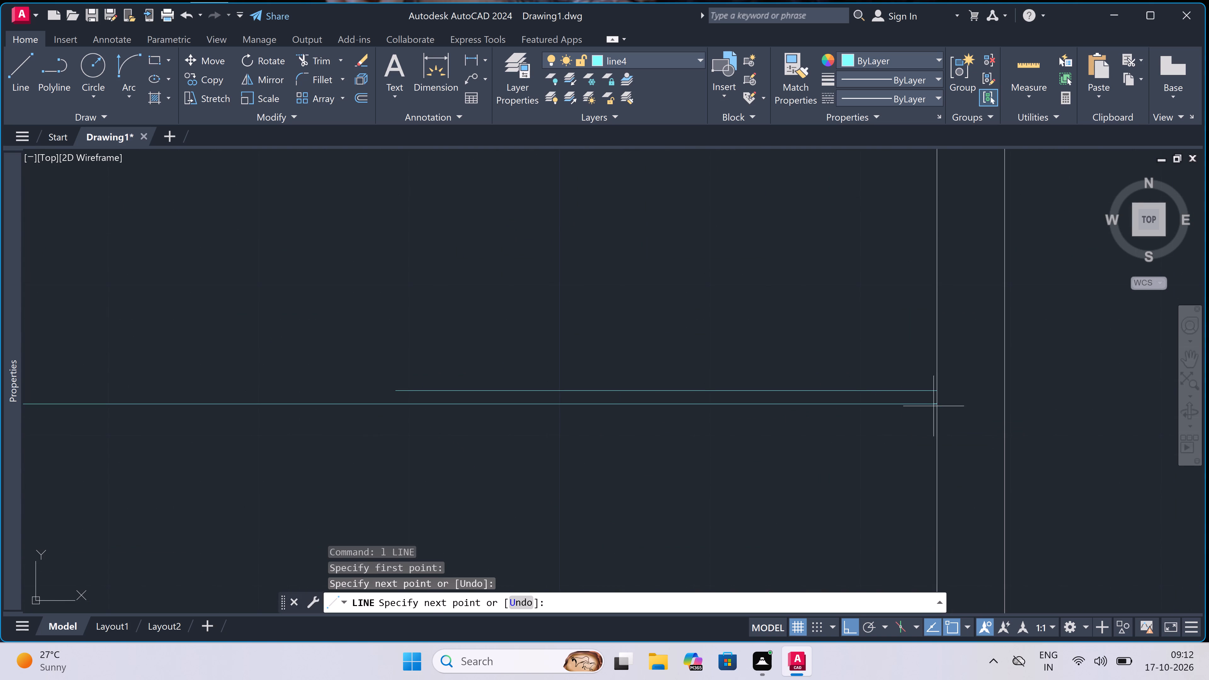
pyautogui.press('Escape')
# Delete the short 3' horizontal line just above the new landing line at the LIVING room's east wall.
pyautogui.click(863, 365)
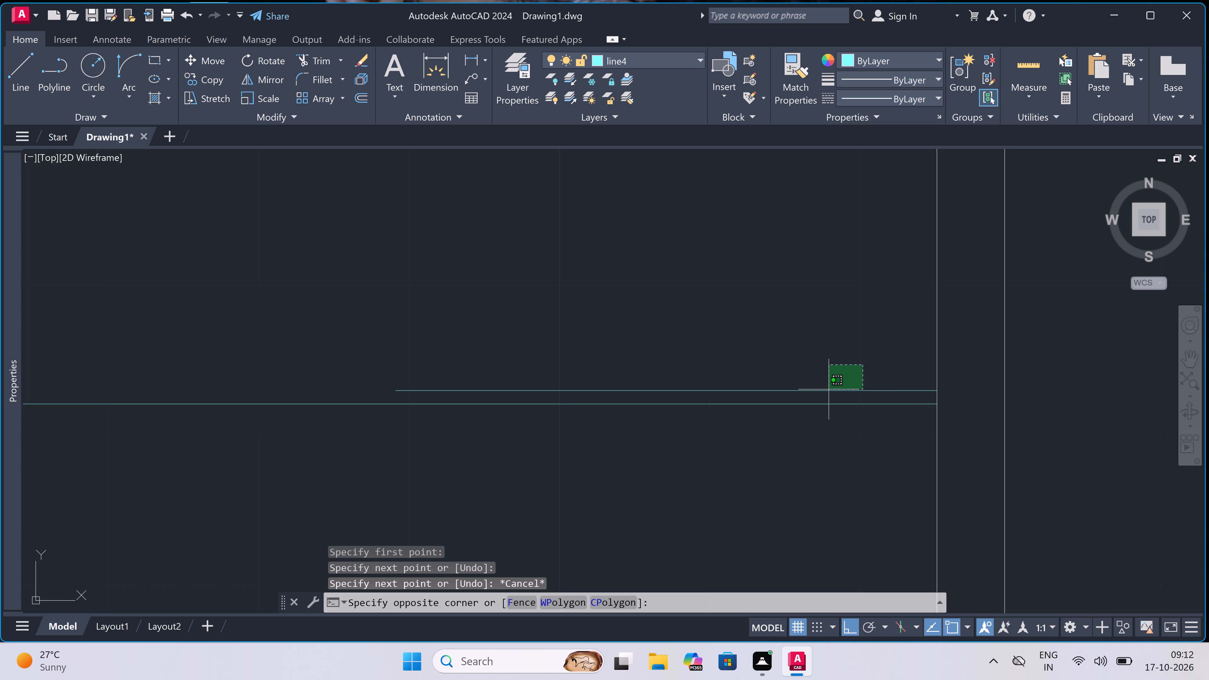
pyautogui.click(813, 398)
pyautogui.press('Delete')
# Draw a vertical line from the midpoint of the landing's top edge north to the LIVING room's north wall.
pyautogui.scroll(-4, 813, 397)
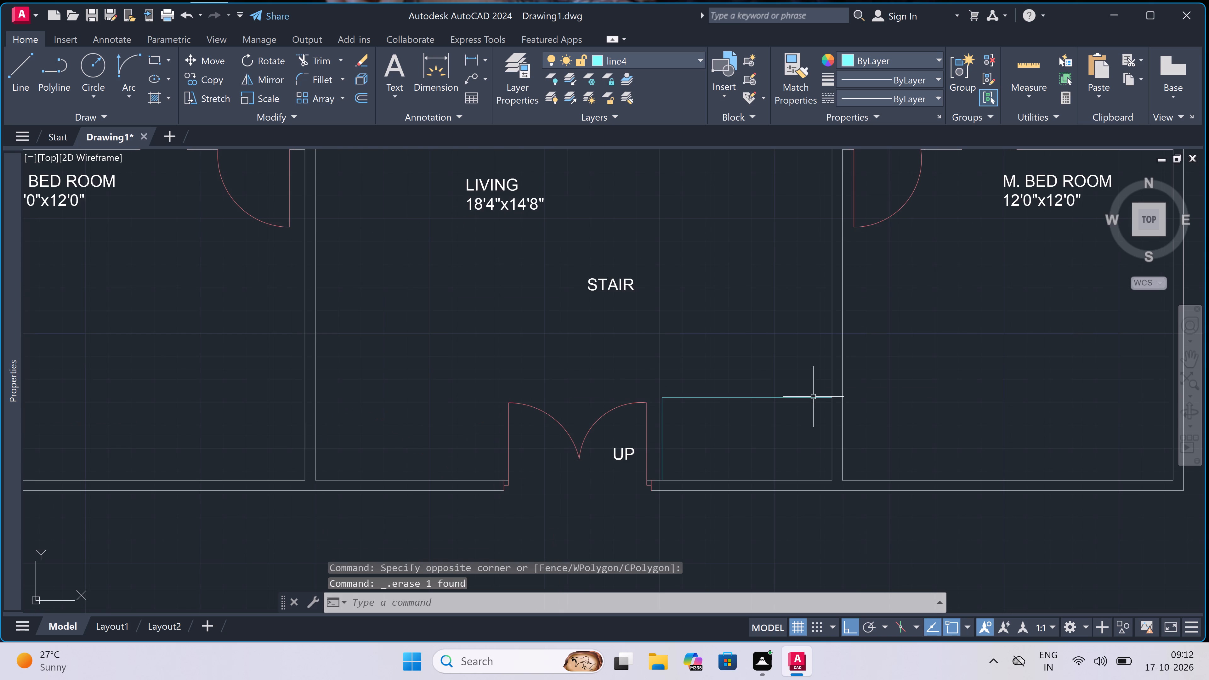
pyautogui.press('l')
pyautogui.press('space')
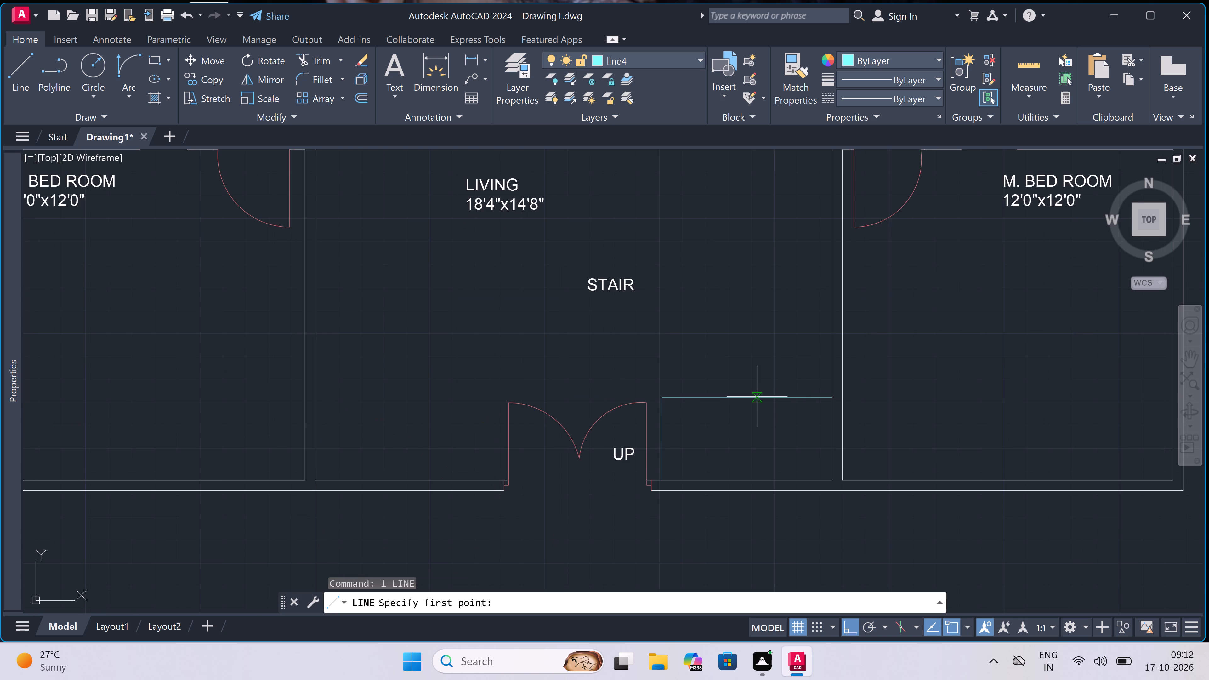
pyautogui.click(746, 396)
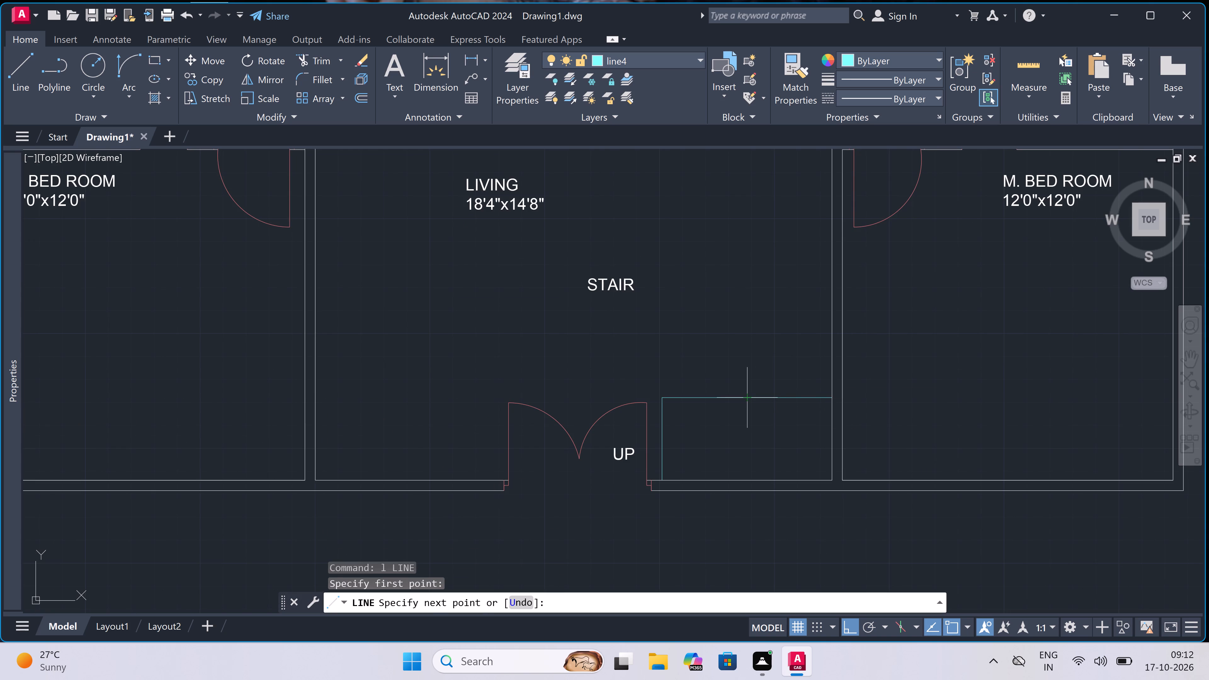
pyautogui.scroll(-4, 749, 298)
pyautogui.scroll(3, 755, 259)
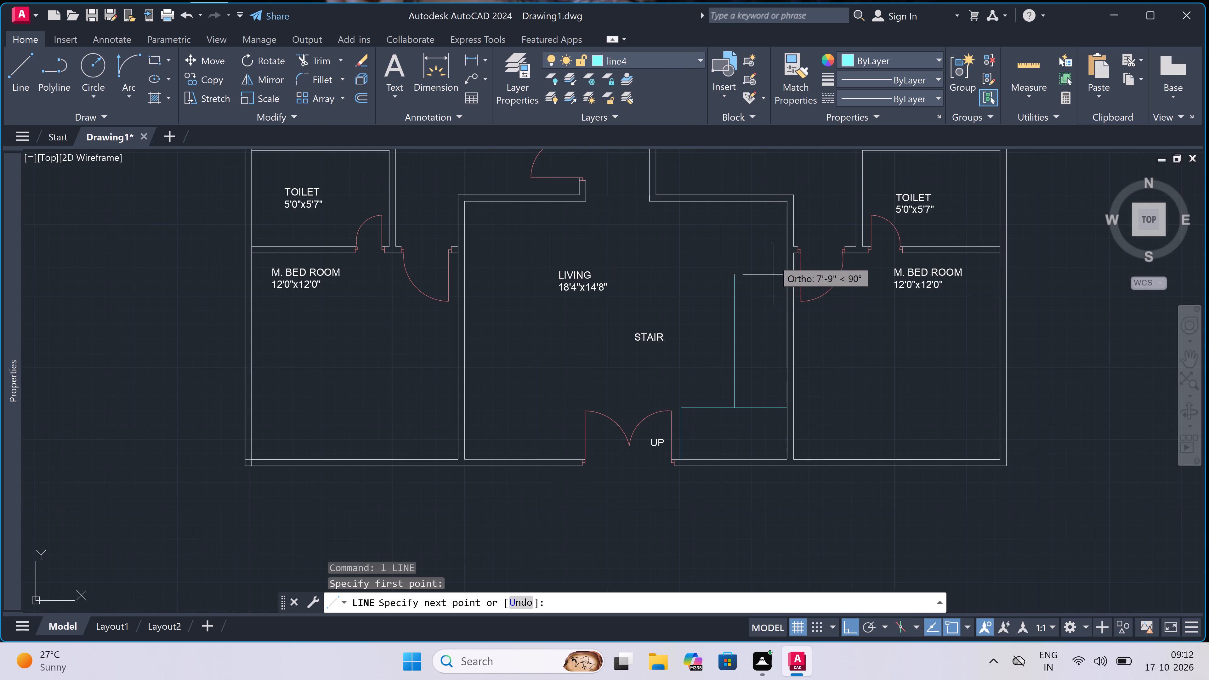
pyautogui.click(732, 198)
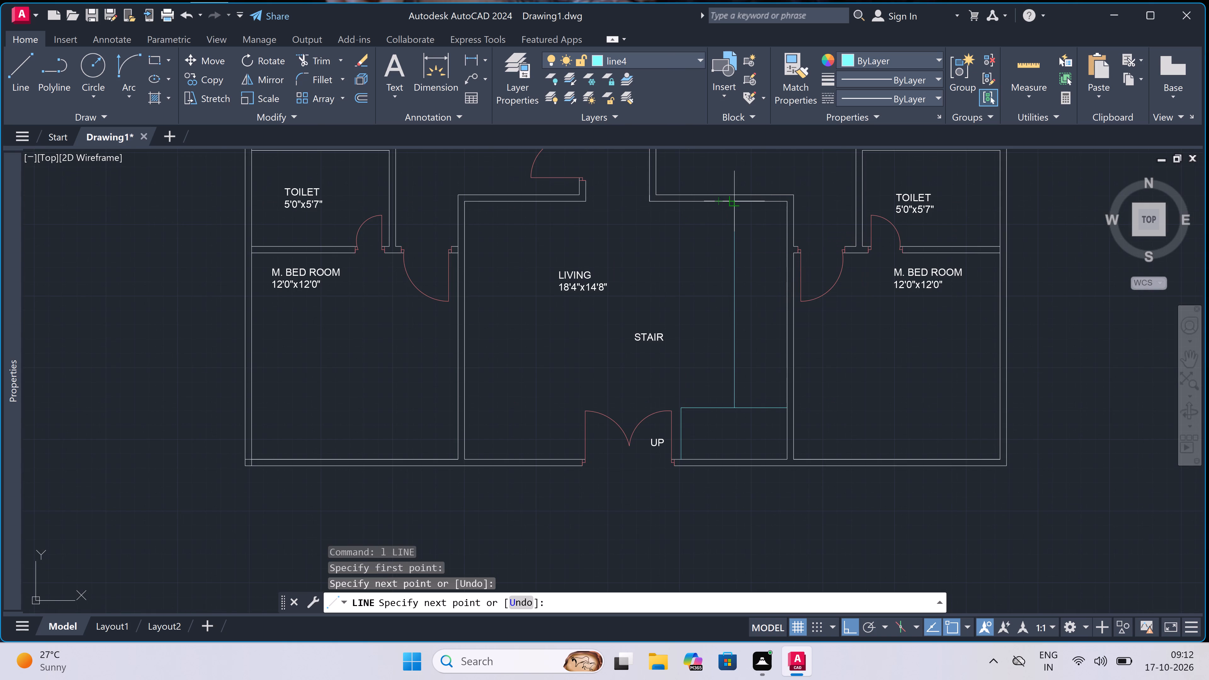
# Continue the line 3' back south from the north wall, 3' west, and north up to the wall.
pyautogui.write("3'")
pyautogui.press('space')
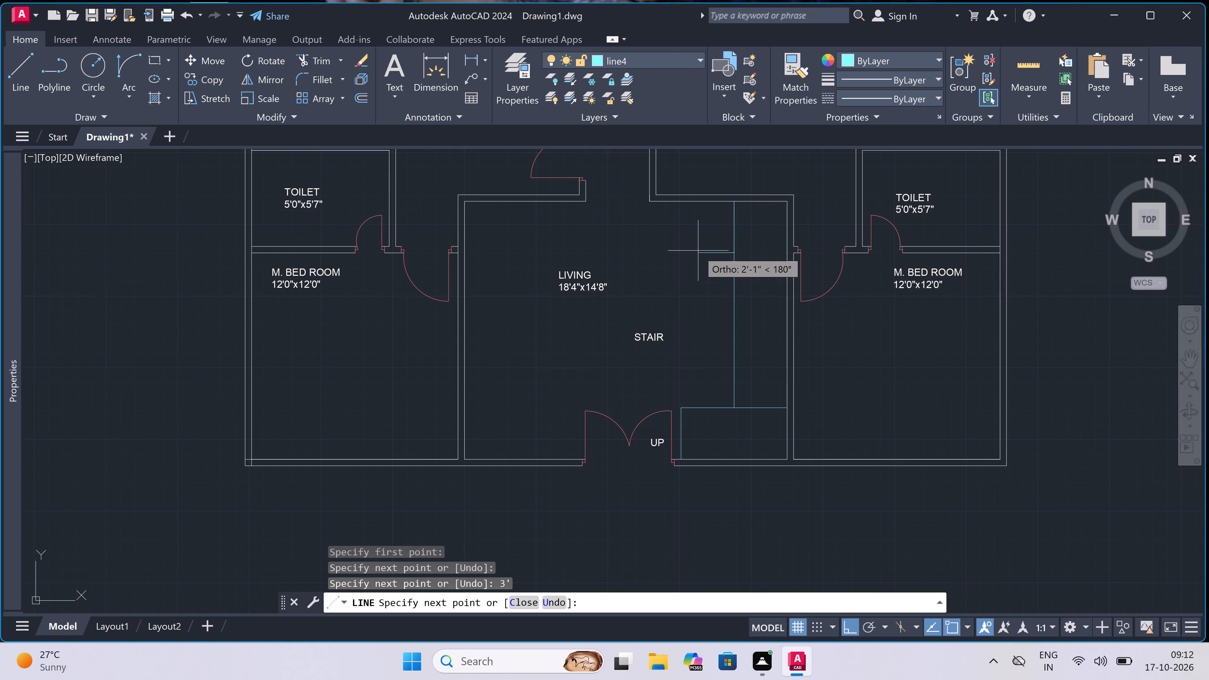
pyautogui.write("3'")
pyautogui.press('space')
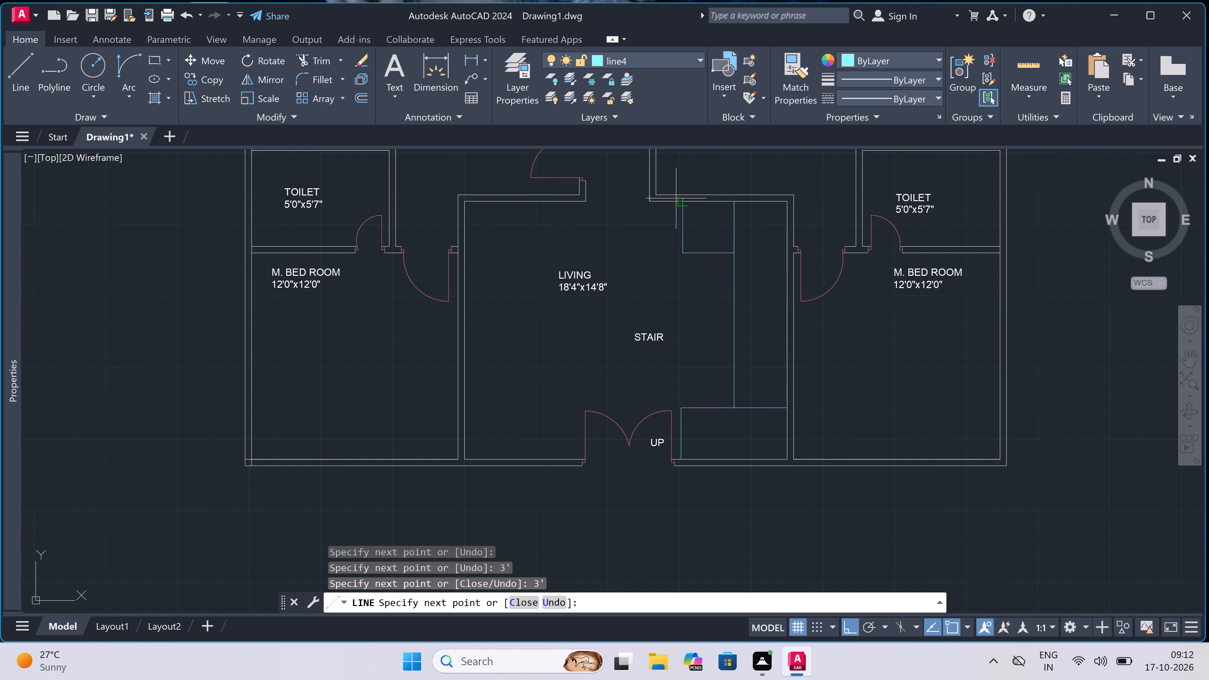
pyautogui.click(678, 199)
pyautogui.press('Escape')
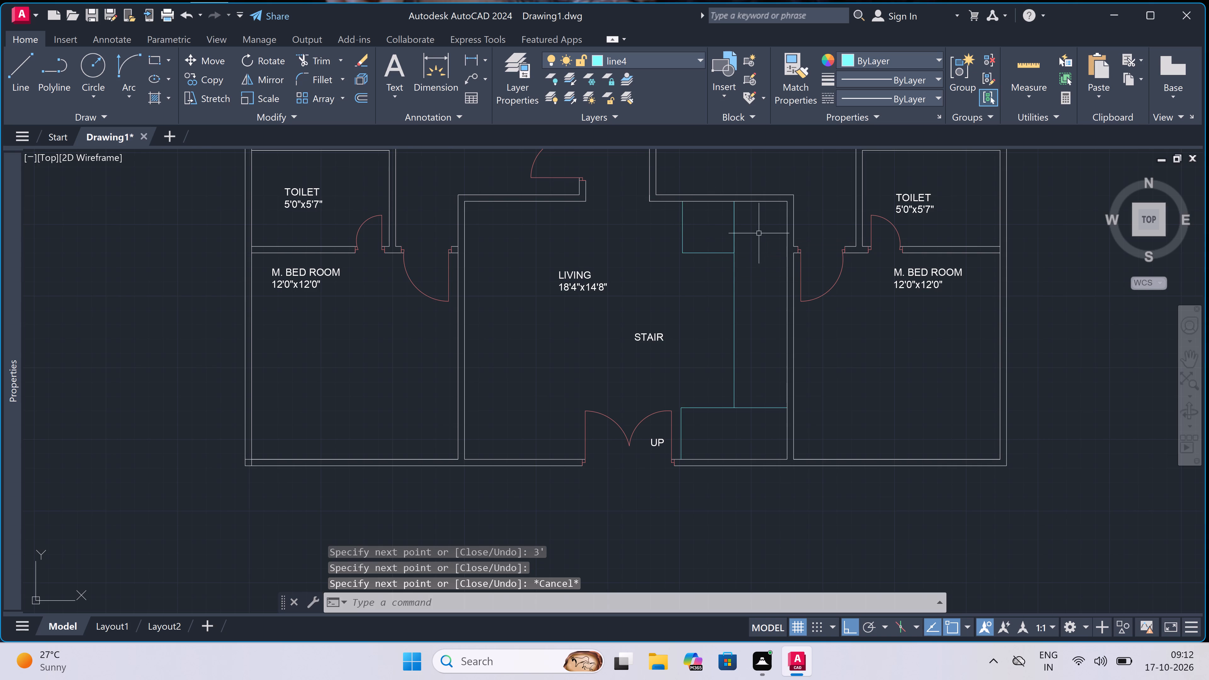
# Draw a line from the northern stair block's southeast corner on the long vertical line east to the LIVING room's east wall.
pyautogui.press('space')
pyautogui.click(735, 252)
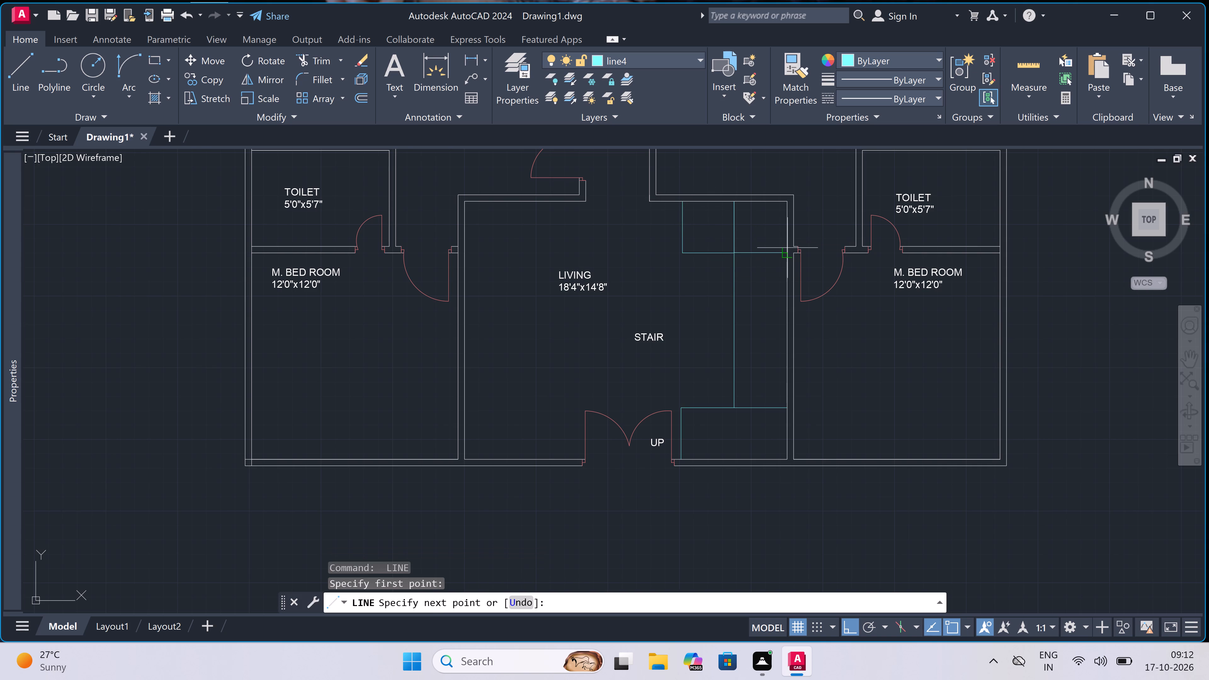
pyautogui.click(789, 253)
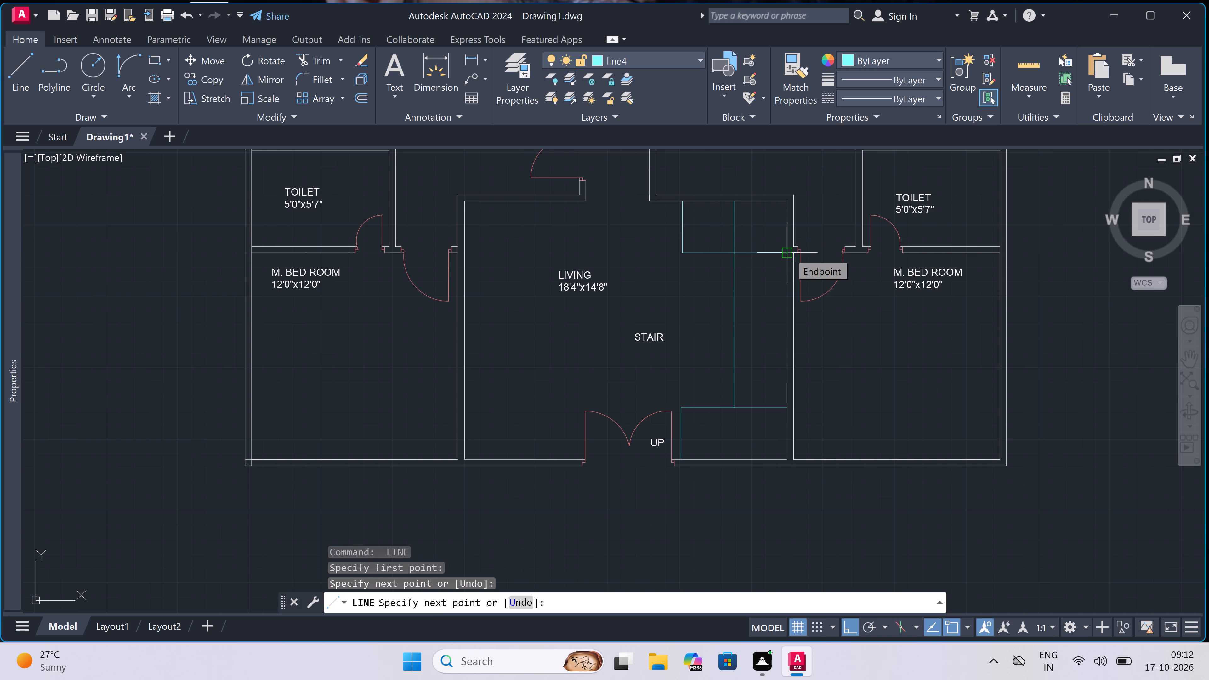
pyautogui.press('Escape')
# Offset the northern stair block's west edge line 9" to the west.
pyautogui.press('o')
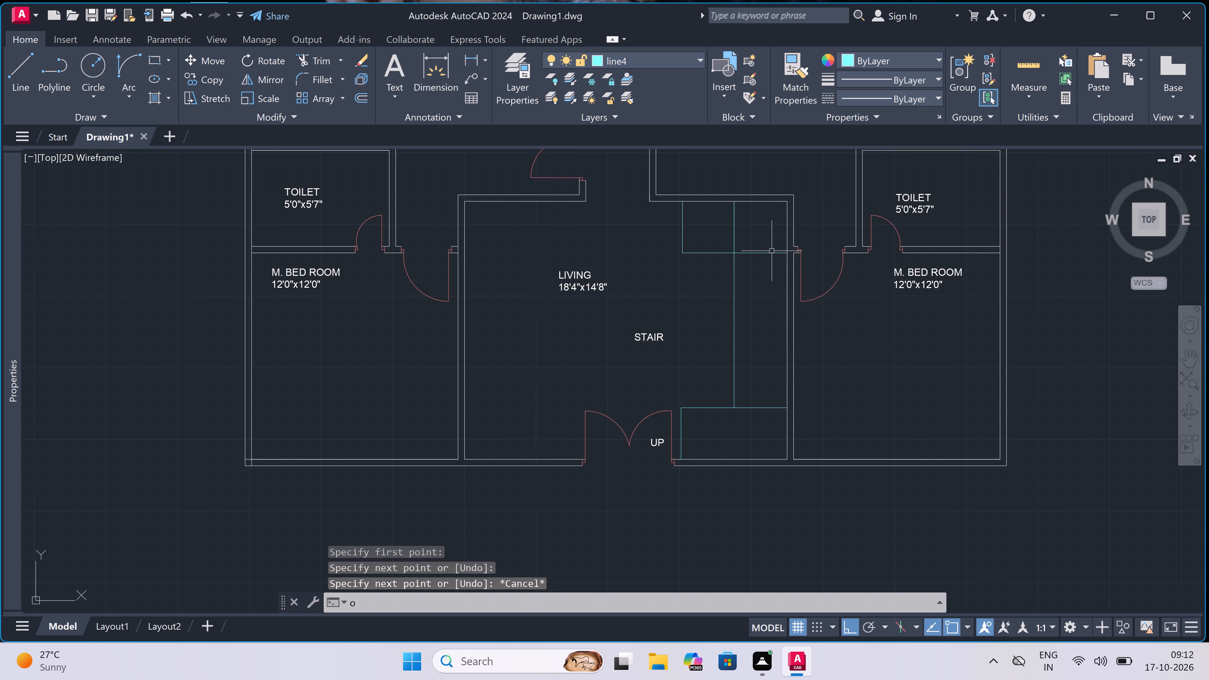
pyautogui.press('space')
pyautogui.scroll(2, 681, 201)
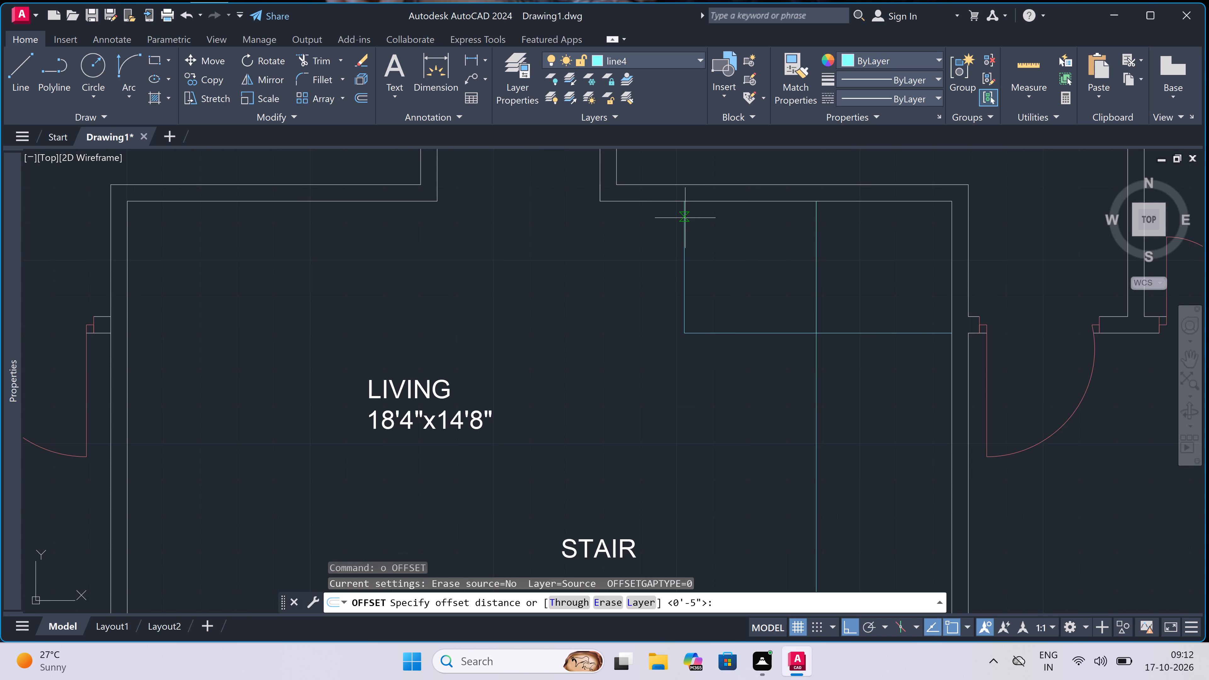
pyautogui.click(686, 247)
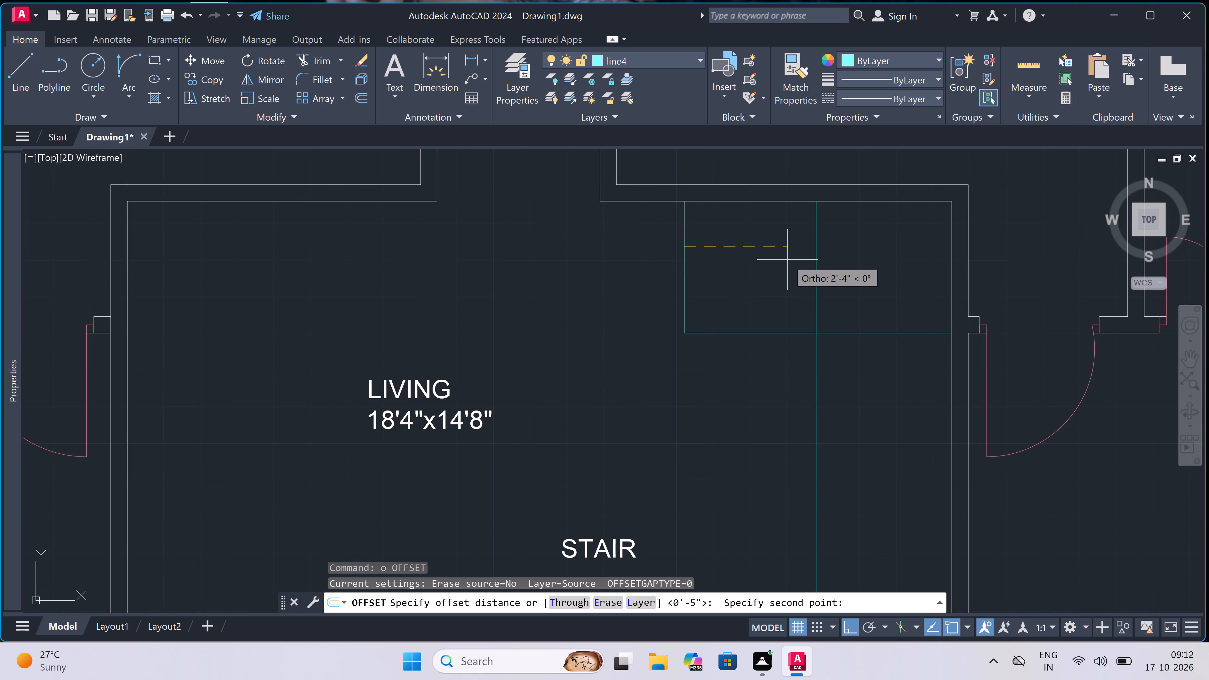
pyautogui.press('9')
pyautogui.hotkey('shift', '"')
pyautogui.press('space')
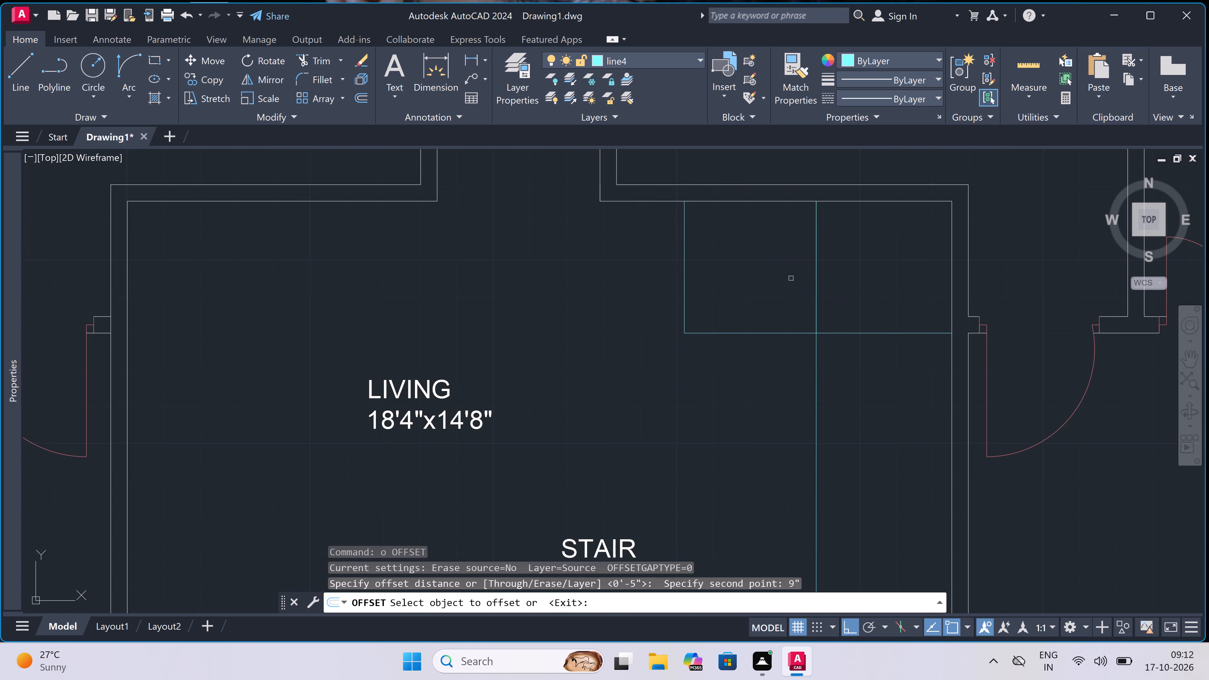
pyautogui.click(684, 252)
pyautogui.moveTo(685, 252); pyautogui.dragTo(690, 252)
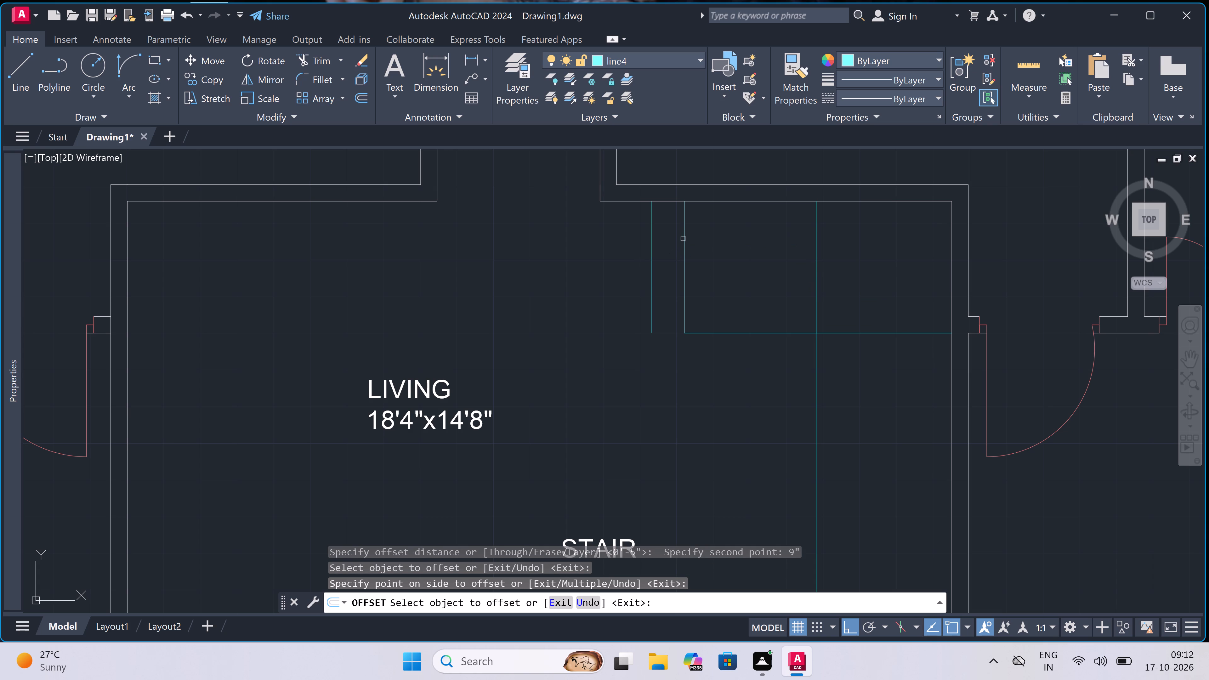
# Offset the same edge line repeatedly eastward at 9" spacing using Multiple, adding treads up to the long vertical stair line.
pyautogui.moveTo(683, 239); pyautogui.dragTo(686, 239)
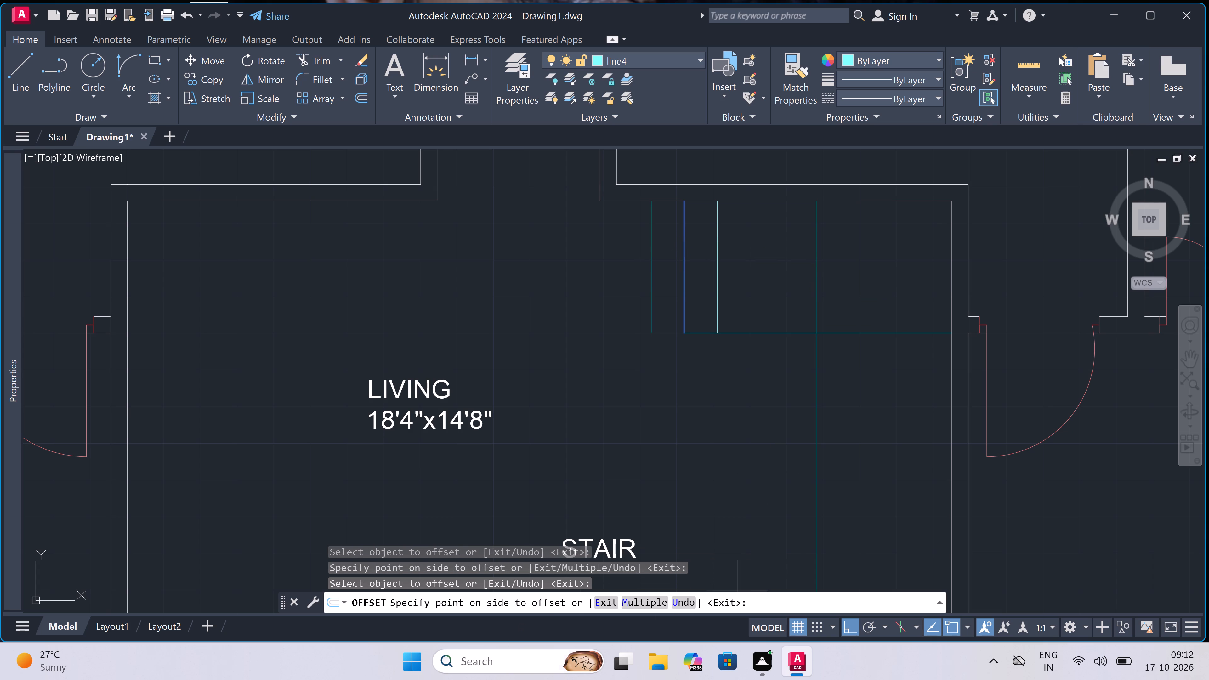
pyautogui.click(642, 597)
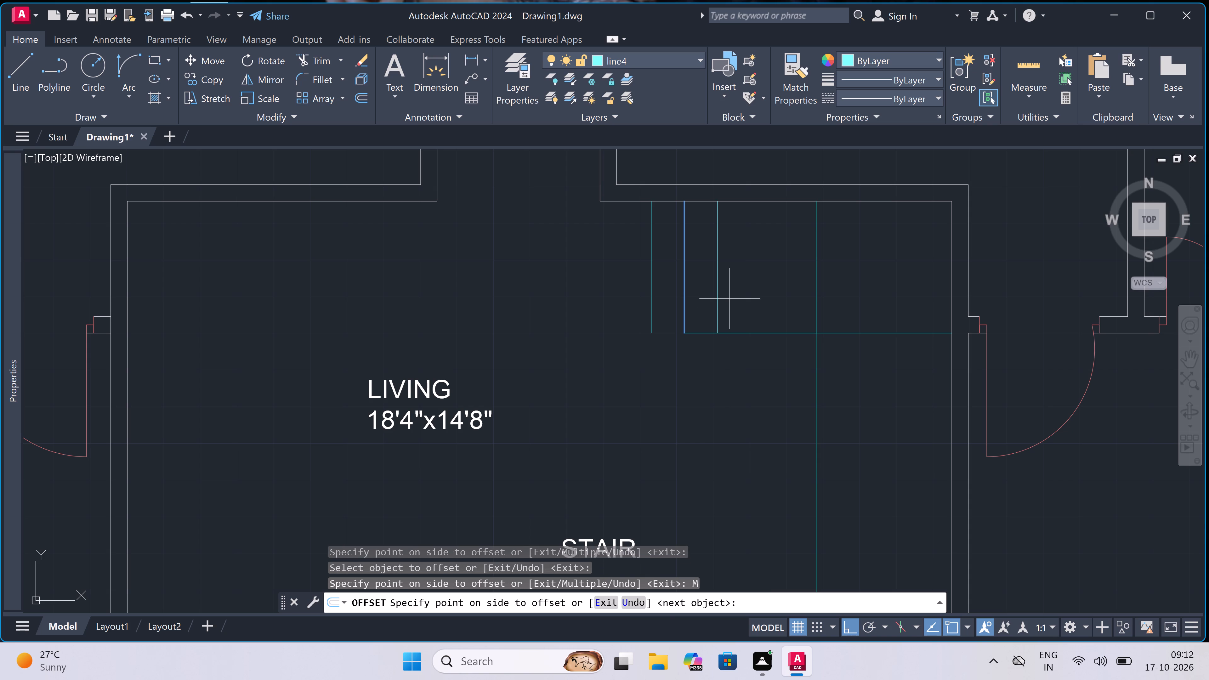
pyautogui.click(746, 273)
pyautogui.doubleClick(754, 267)
pyautogui.doubleClick(755, 266)
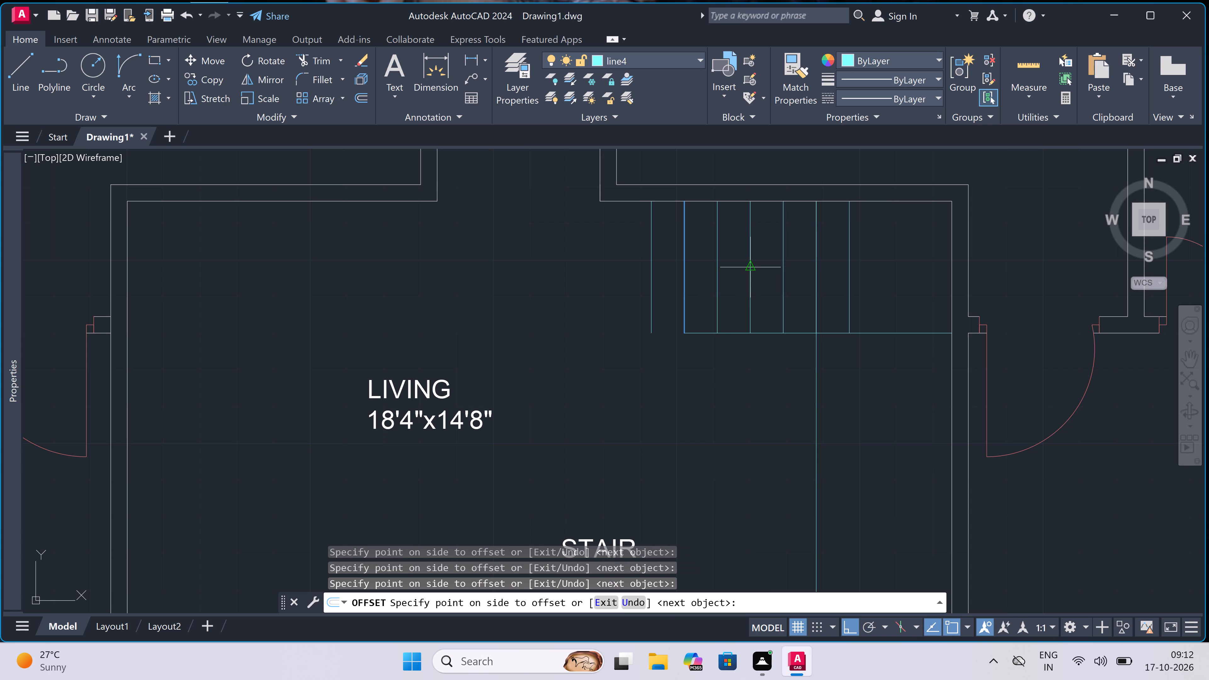
pyautogui.press('Escape')
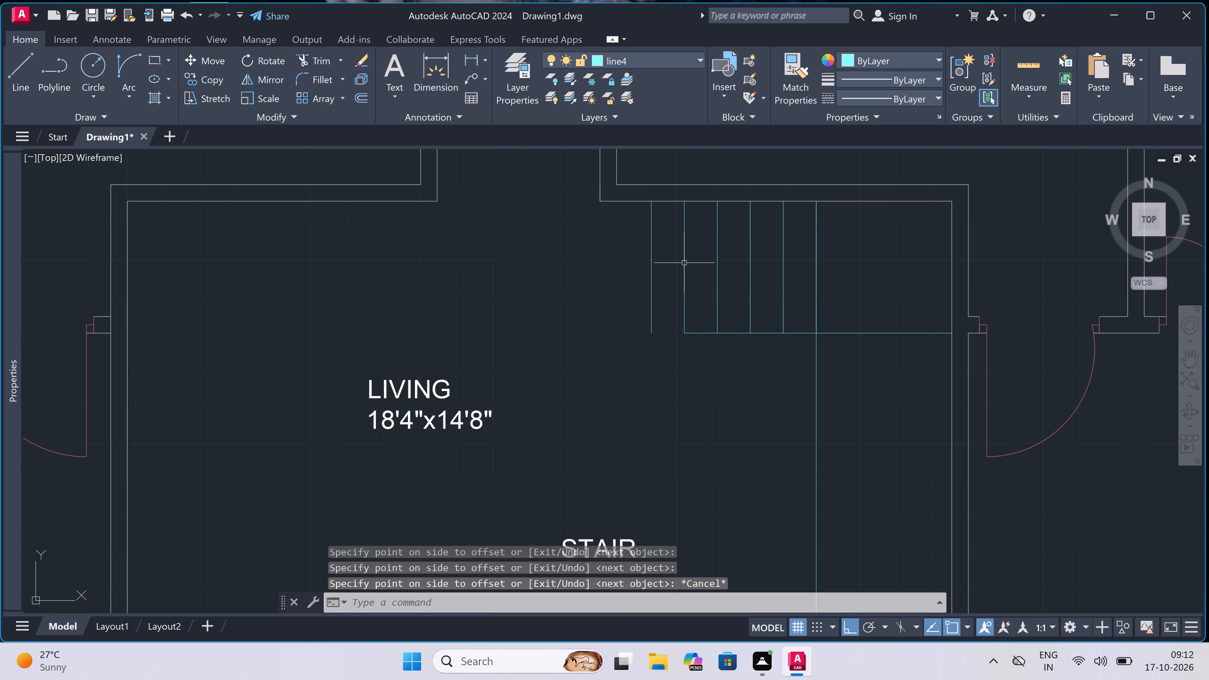
# Erase the extra vertical tread line just west of the northern stair block.
pyautogui.click(650, 263)
pyautogui.press('Delete')
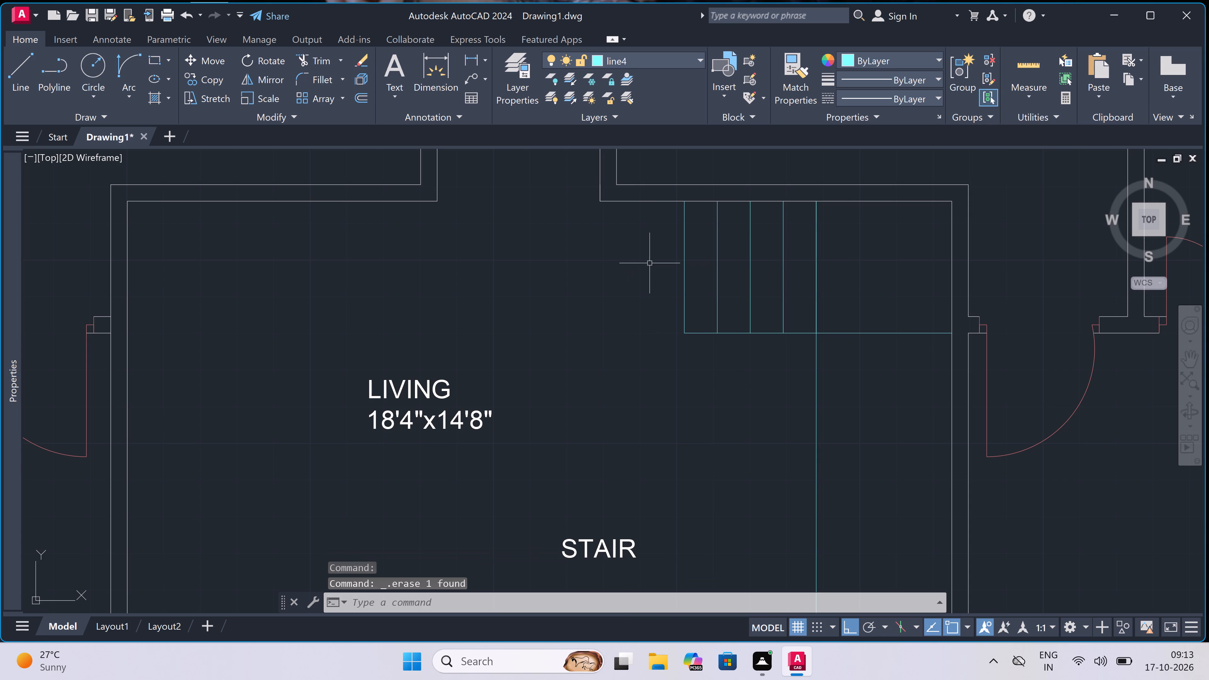
# Offset the eastern flight's north edge line repeatedly southward at 8" spacing using Multiple, filling treads down to the southern landing.
pyautogui.scroll(-3, 658, 255)
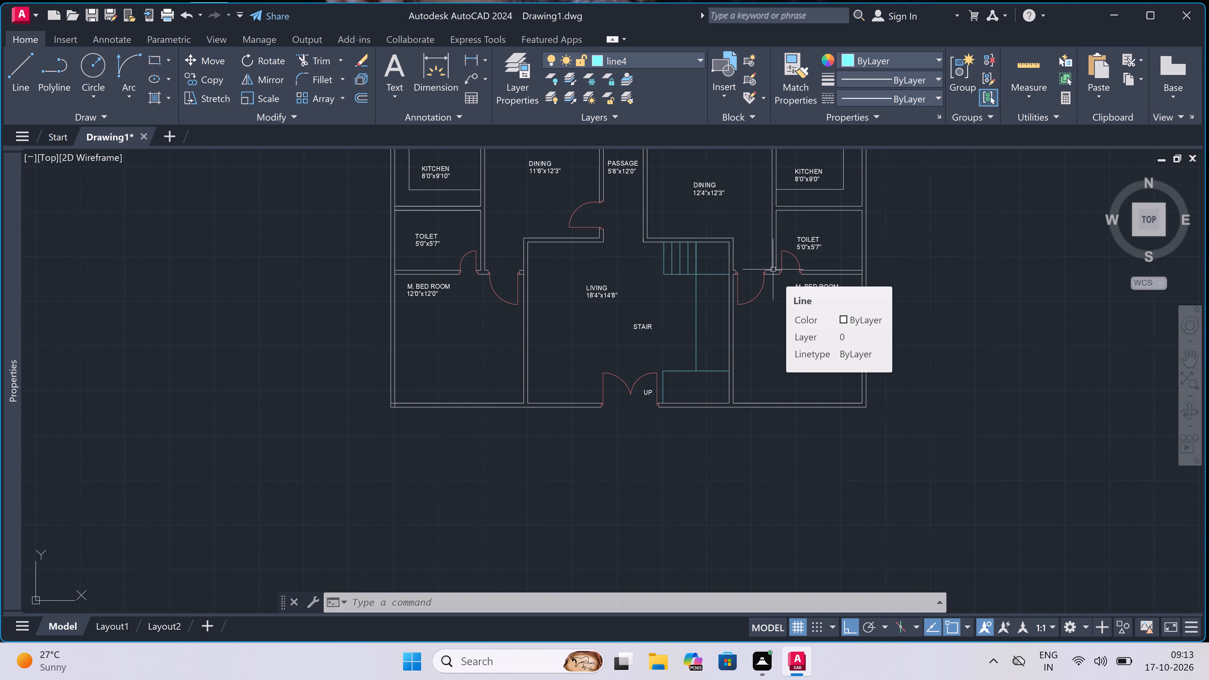
pyautogui.scroll(-1, 795, 194)
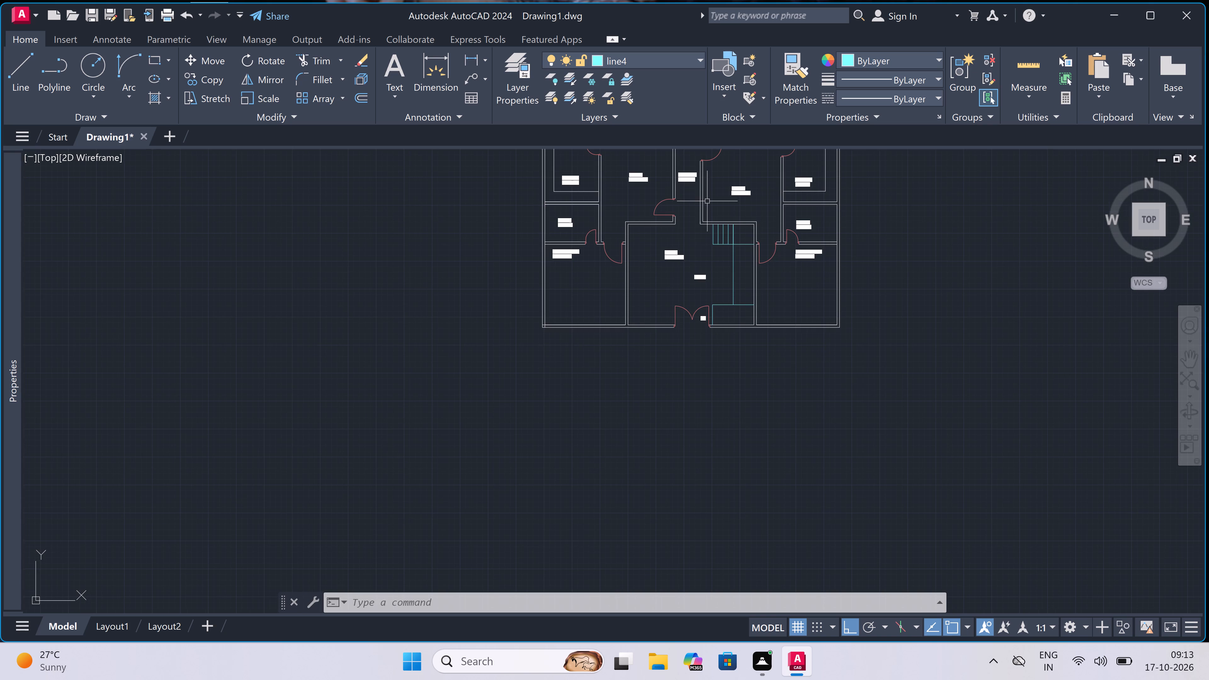
pyautogui.scroll(3, 743, 254)
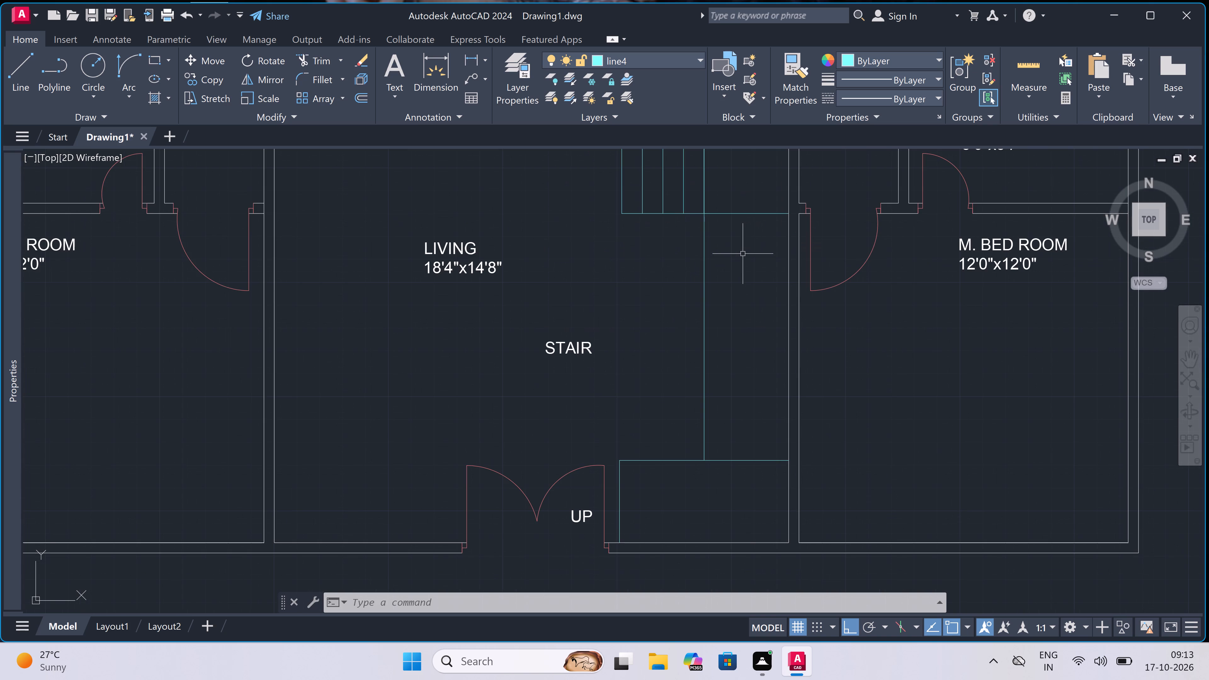
pyautogui.press('o')
pyautogui.press('space')
pyautogui.doubleClick(737, 217)
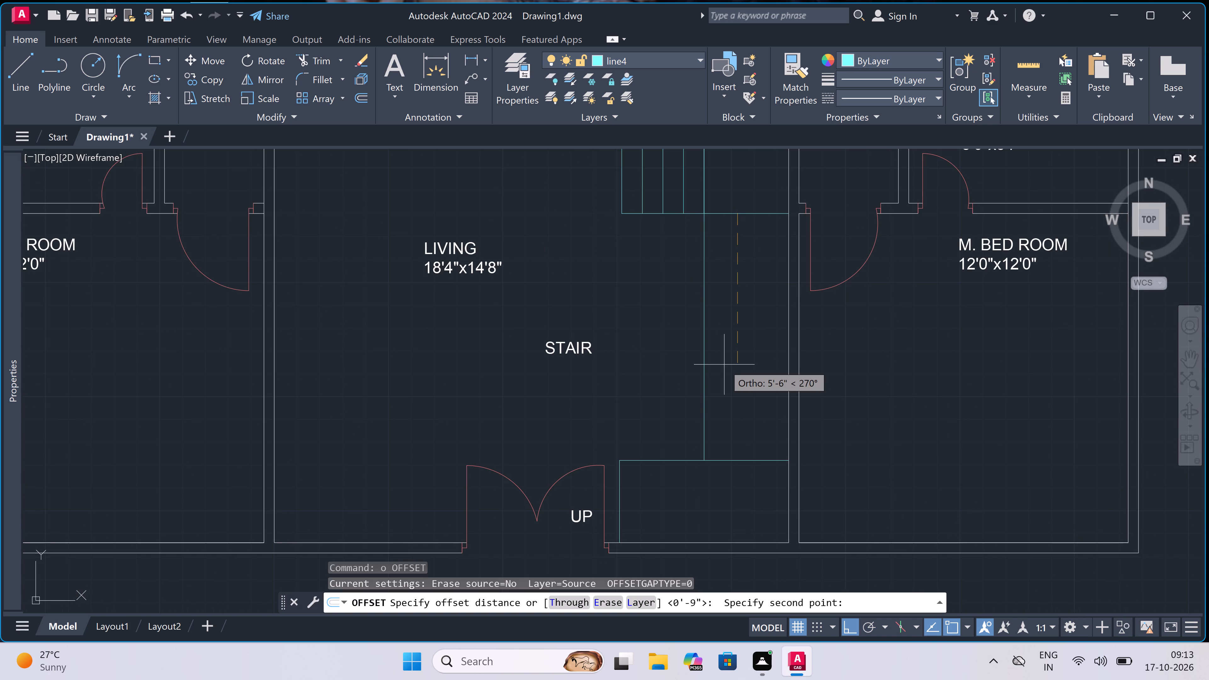
pyautogui.write('8"')
pyautogui.press('space')
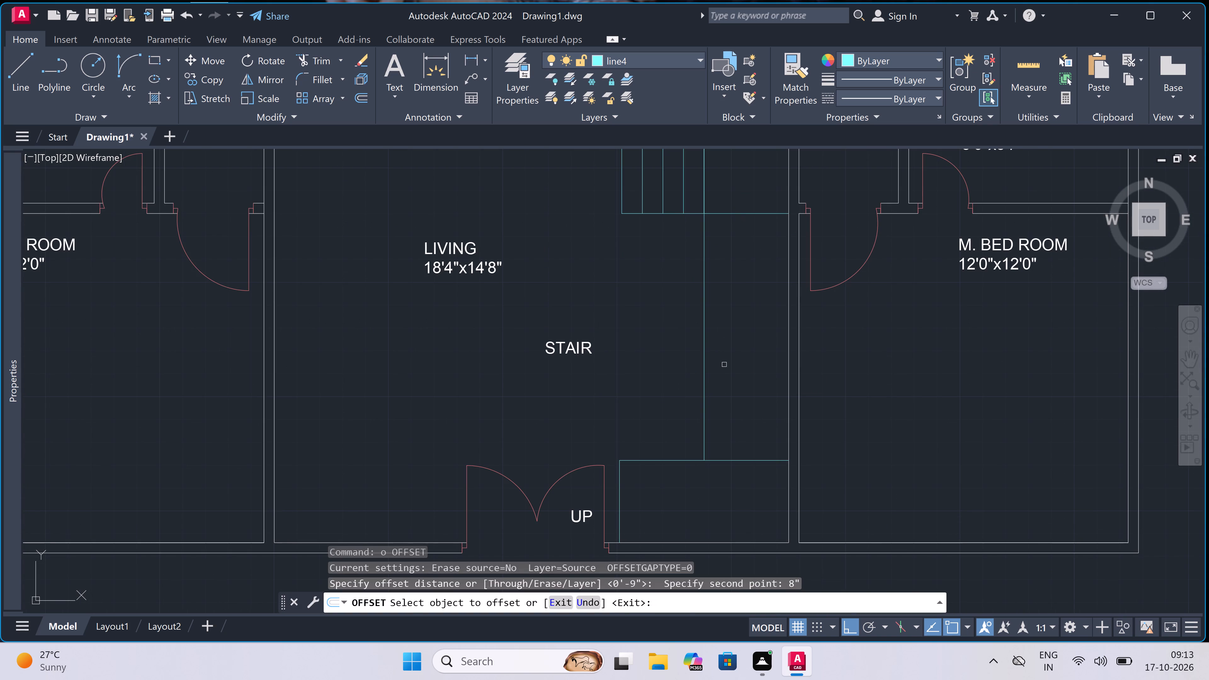
pyautogui.doubleClick(746, 214)
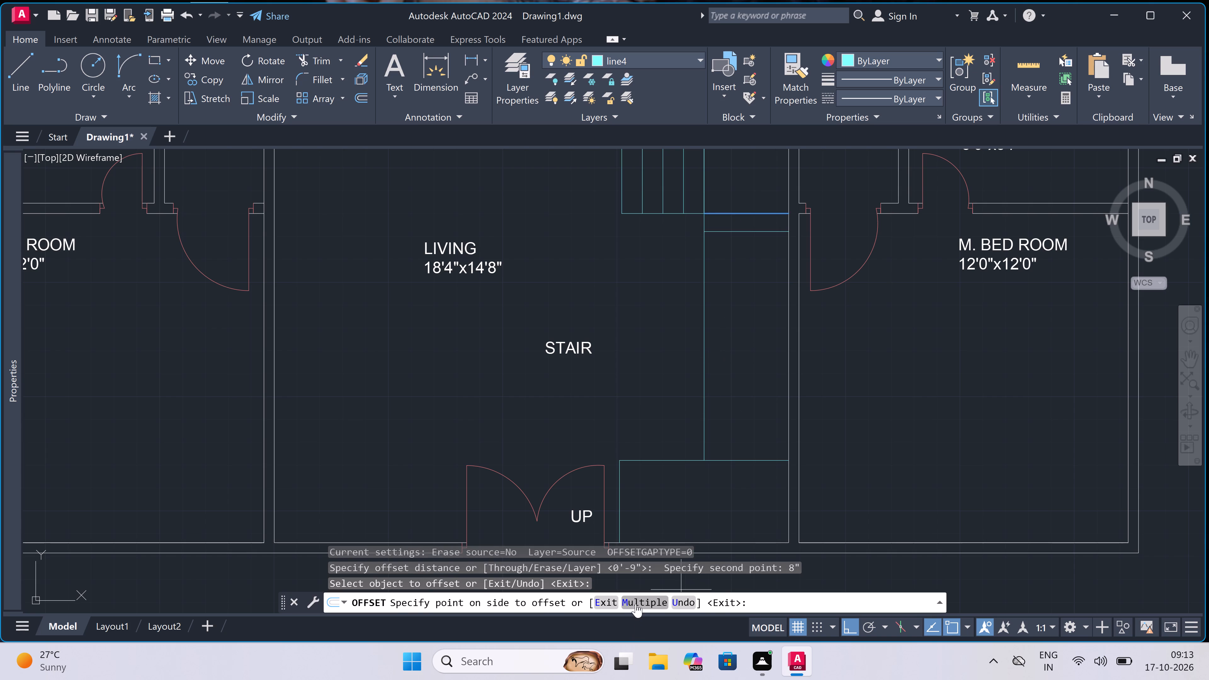
pyautogui.click(636, 604)
pyautogui.tripleClick(736, 307)
pyautogui.click(736, 308)
pyautogui.doubleClick(733, 323)
pyautogui.doubleClick(731, 329)
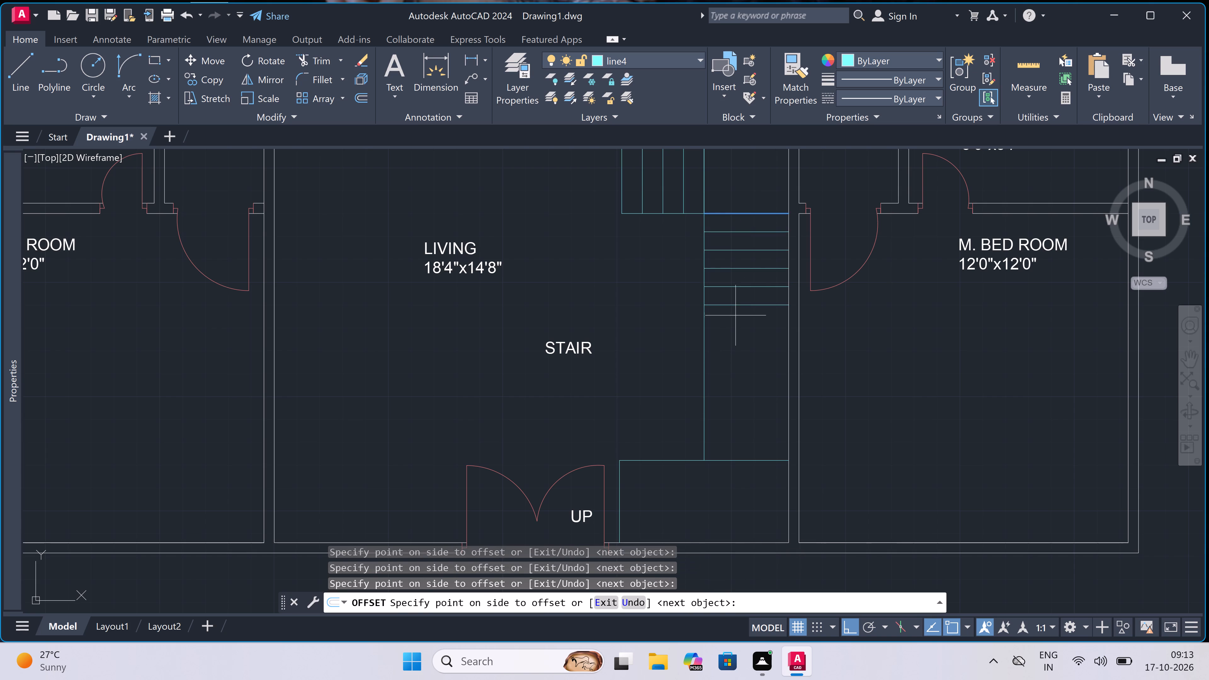
pyautogui.click(730, 351)
pyautogui.moveTo(731, 363); pyautogui.dragTo(734, 383)
pyautogui.doubleClick(733, 412)
pyautogui.tripleClick(730, 433)
pyautogui.click(729, 443)
pyautogui.click(736, 490)
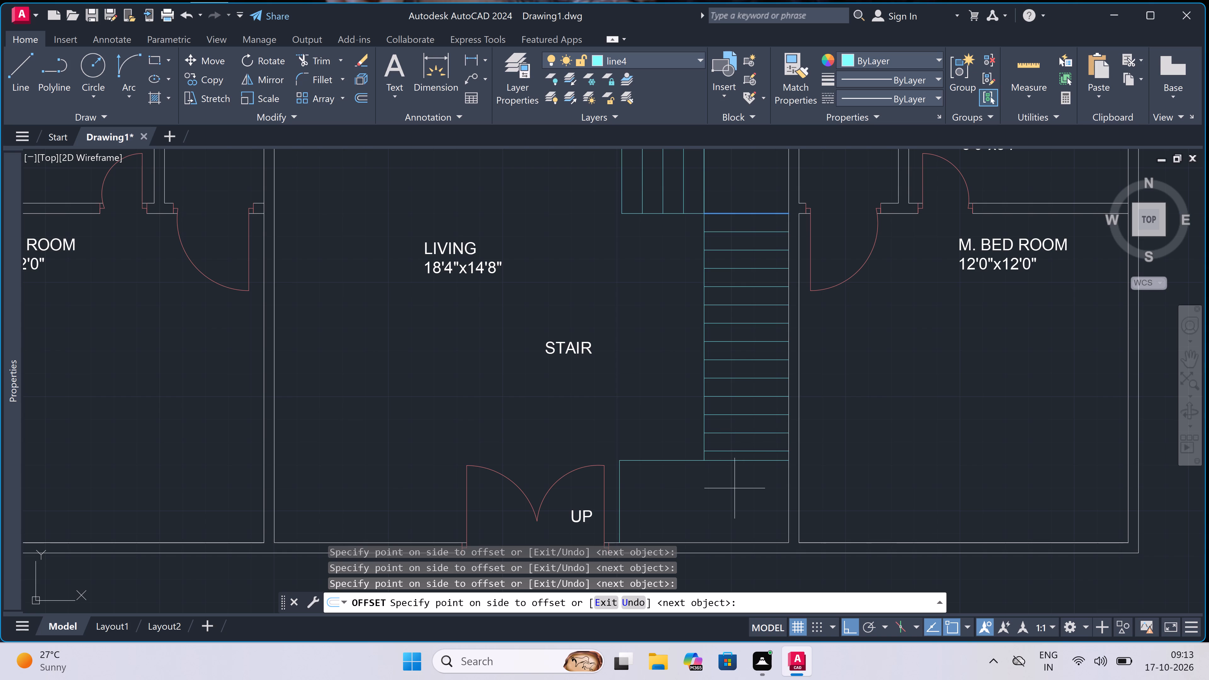
pyautogui.press('Escape')
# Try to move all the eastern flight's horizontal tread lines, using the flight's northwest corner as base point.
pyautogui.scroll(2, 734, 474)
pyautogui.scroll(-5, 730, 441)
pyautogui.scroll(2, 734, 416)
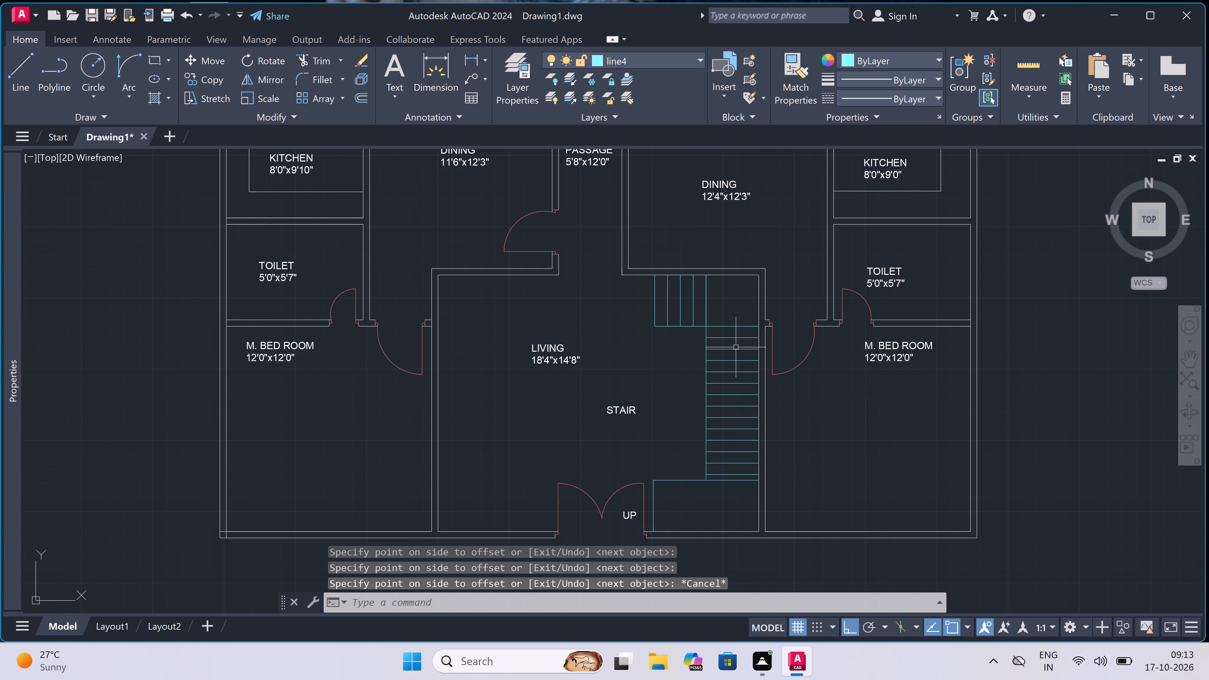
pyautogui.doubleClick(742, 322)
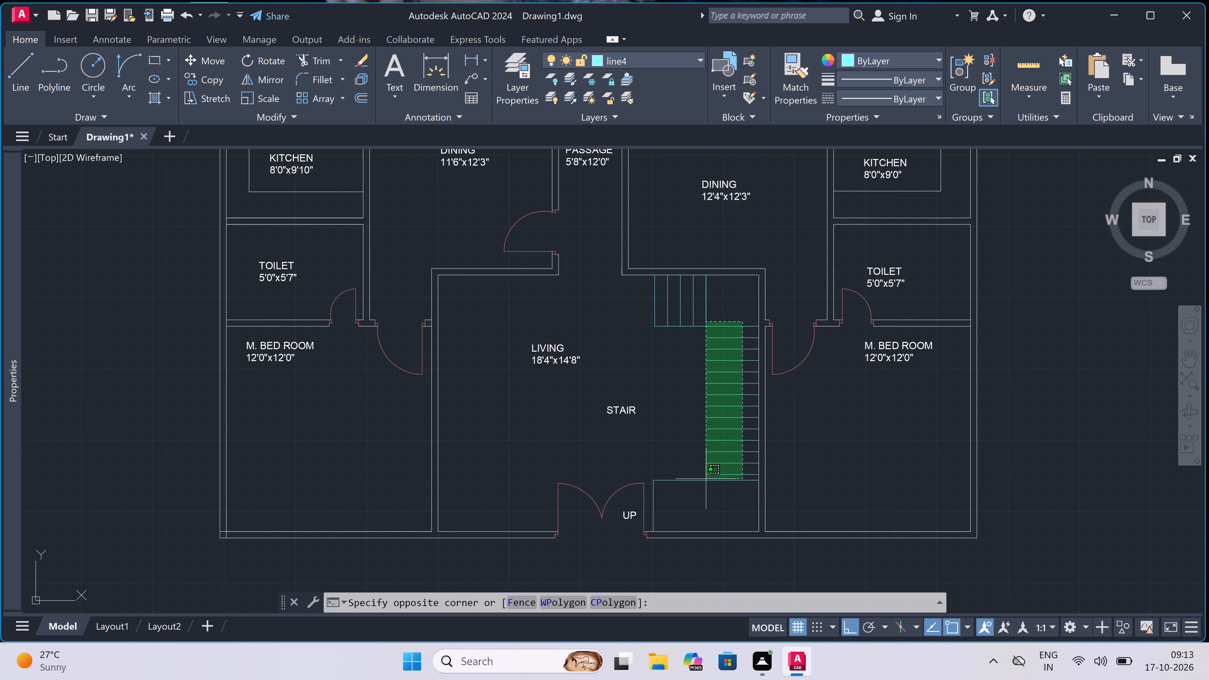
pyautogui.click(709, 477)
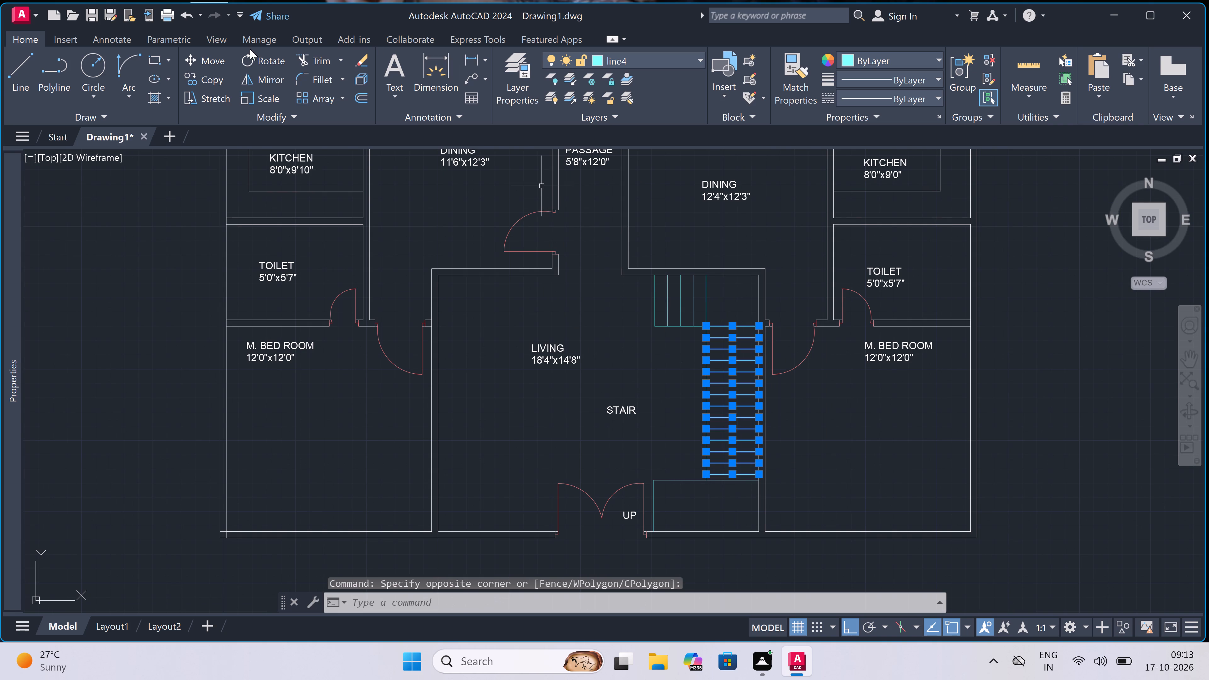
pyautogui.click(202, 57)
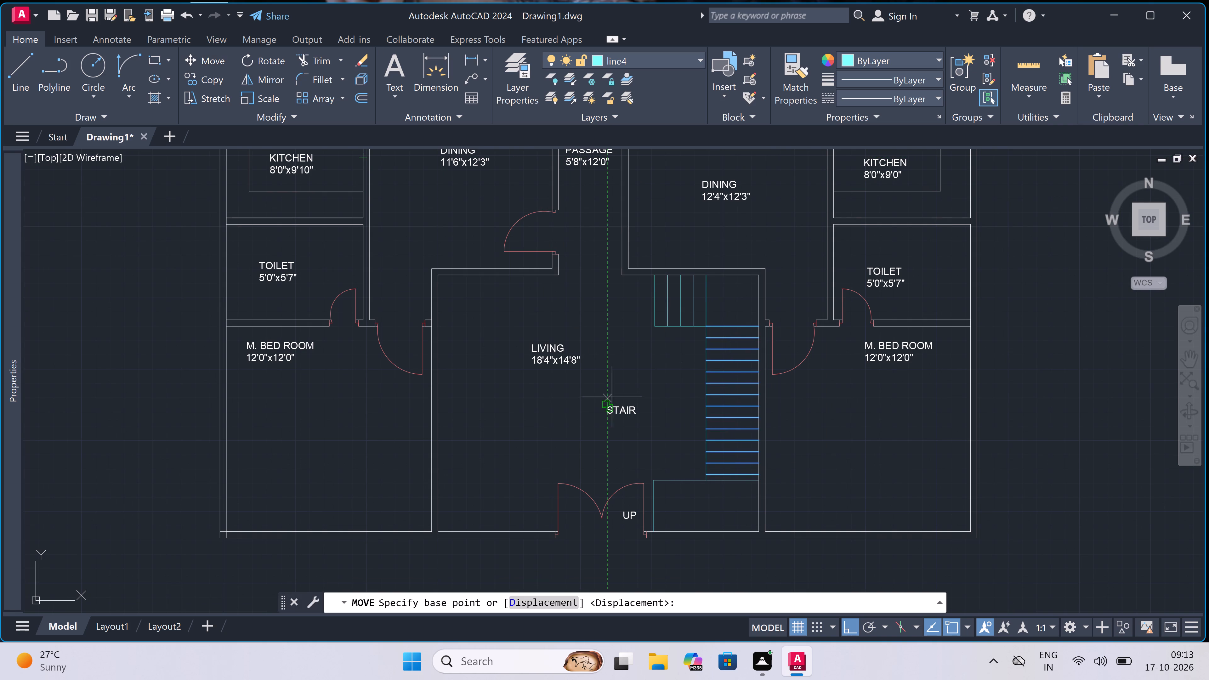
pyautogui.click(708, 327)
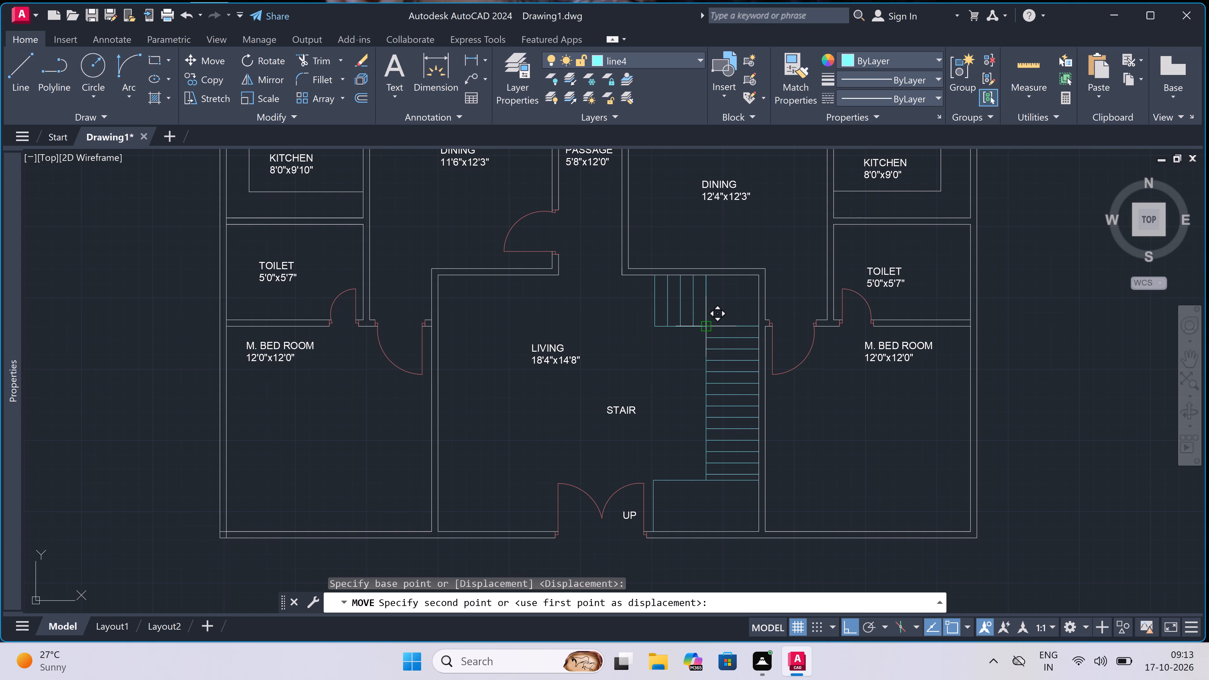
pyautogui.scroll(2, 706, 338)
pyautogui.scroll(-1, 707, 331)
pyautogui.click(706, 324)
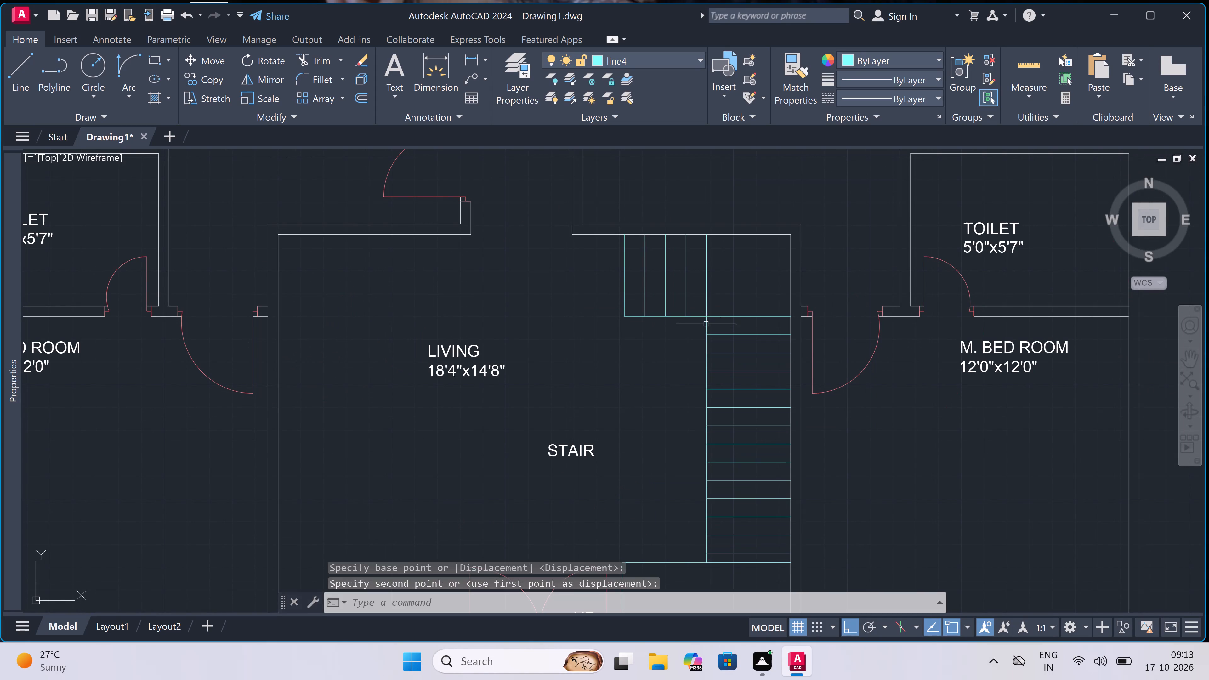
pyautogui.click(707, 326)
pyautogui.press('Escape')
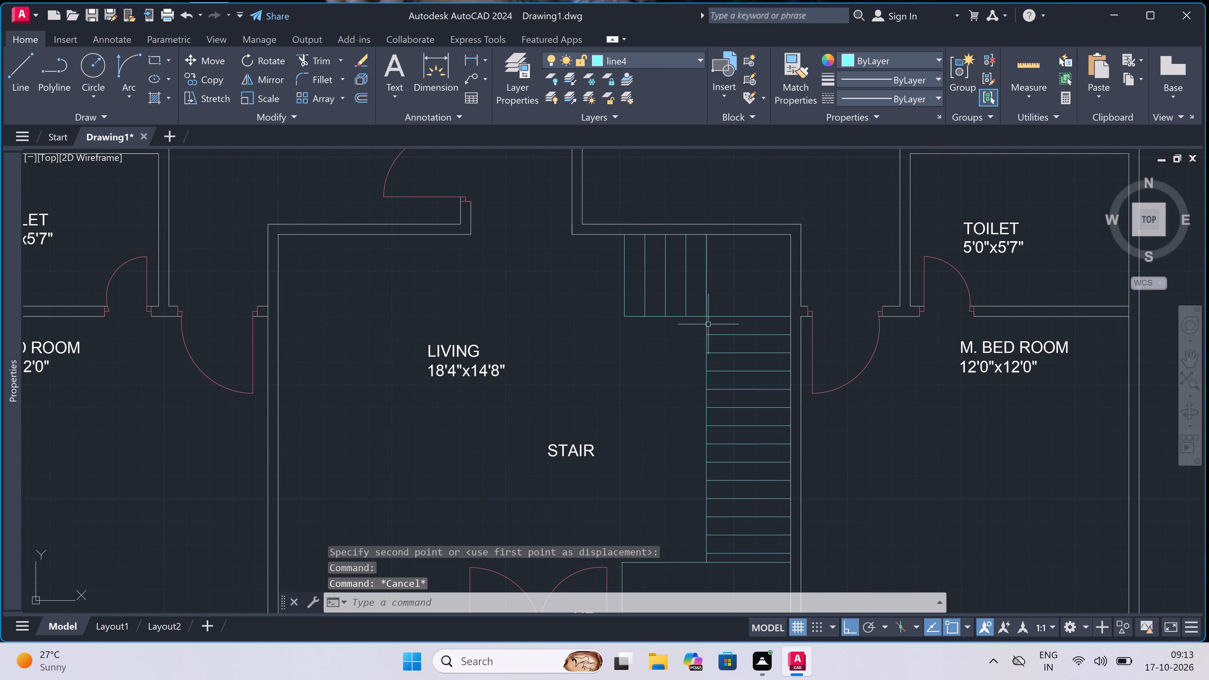
# Erase the eastern flight's southernmost tread line, directly above the southern landing.
pyautogui.scroll(-1, 708, 324)
pyautogui.scroll(2, 724, 473)
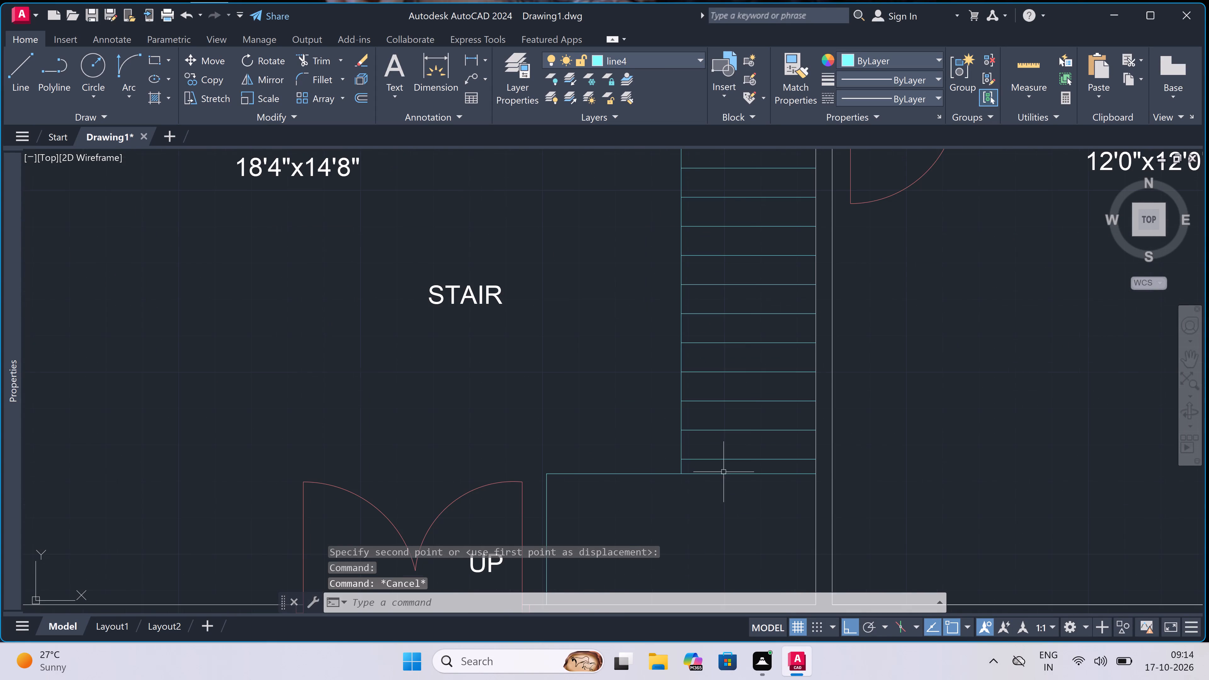
pyautogui.doubleClick(726, 448)
pyautogui.click(712, 459)
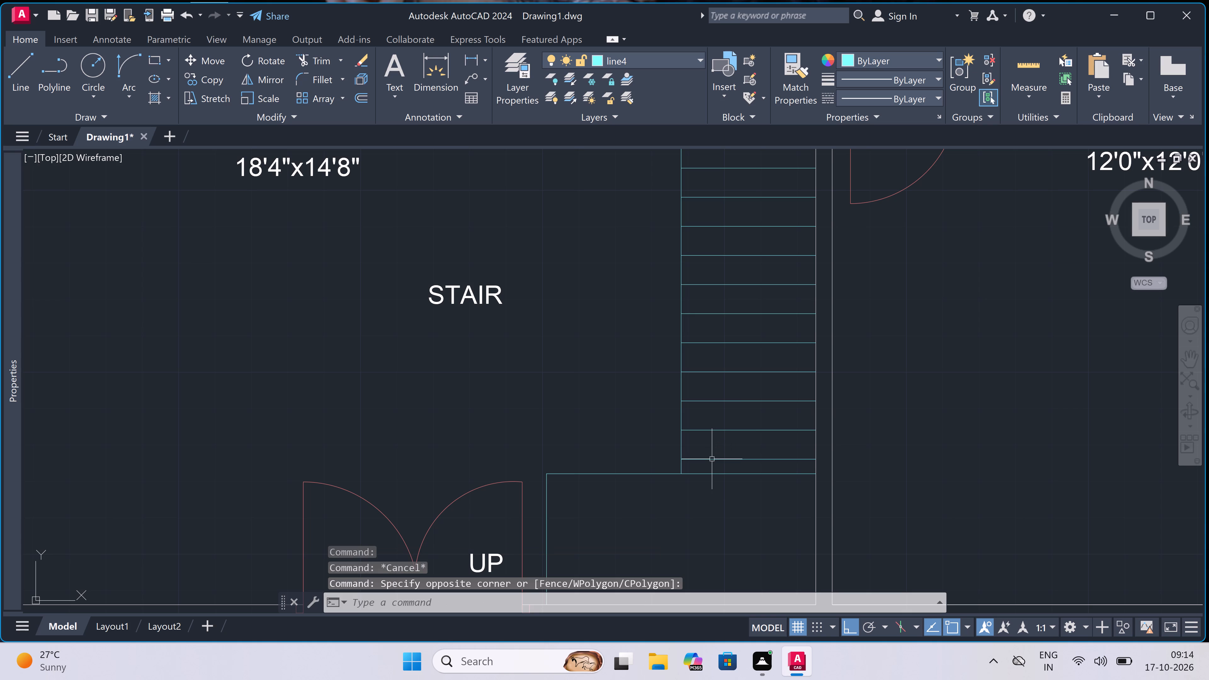
pyautogui.click(712, 459)
pyautogui.press('Delete')
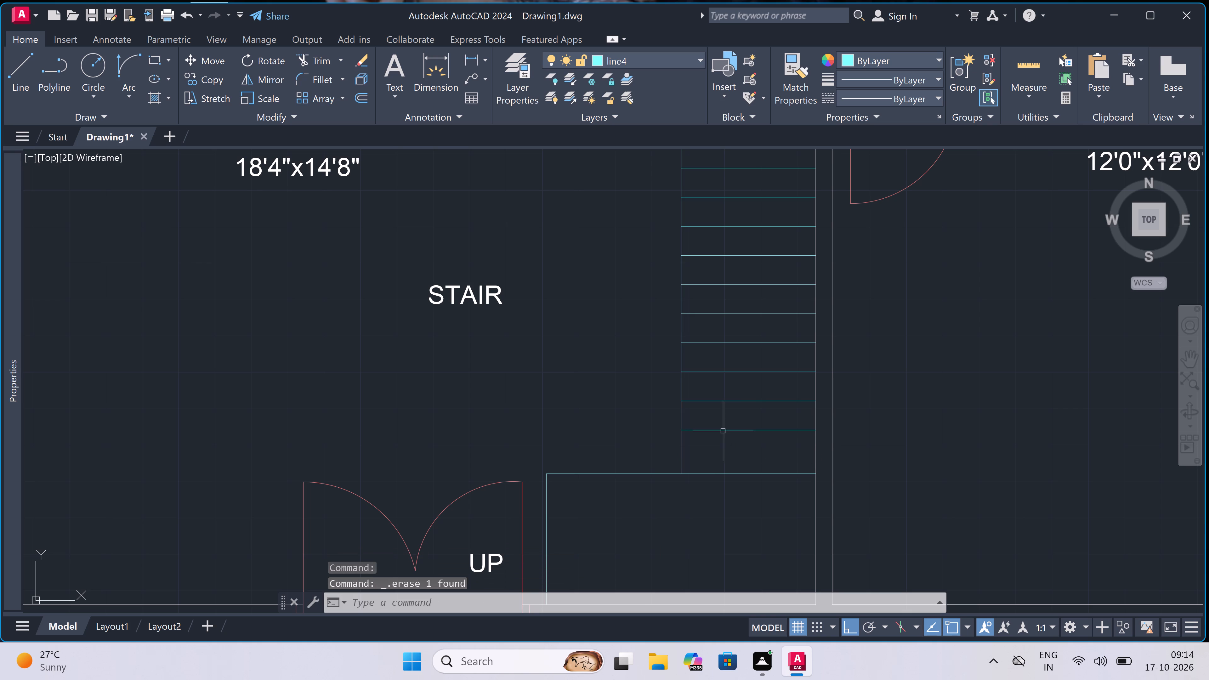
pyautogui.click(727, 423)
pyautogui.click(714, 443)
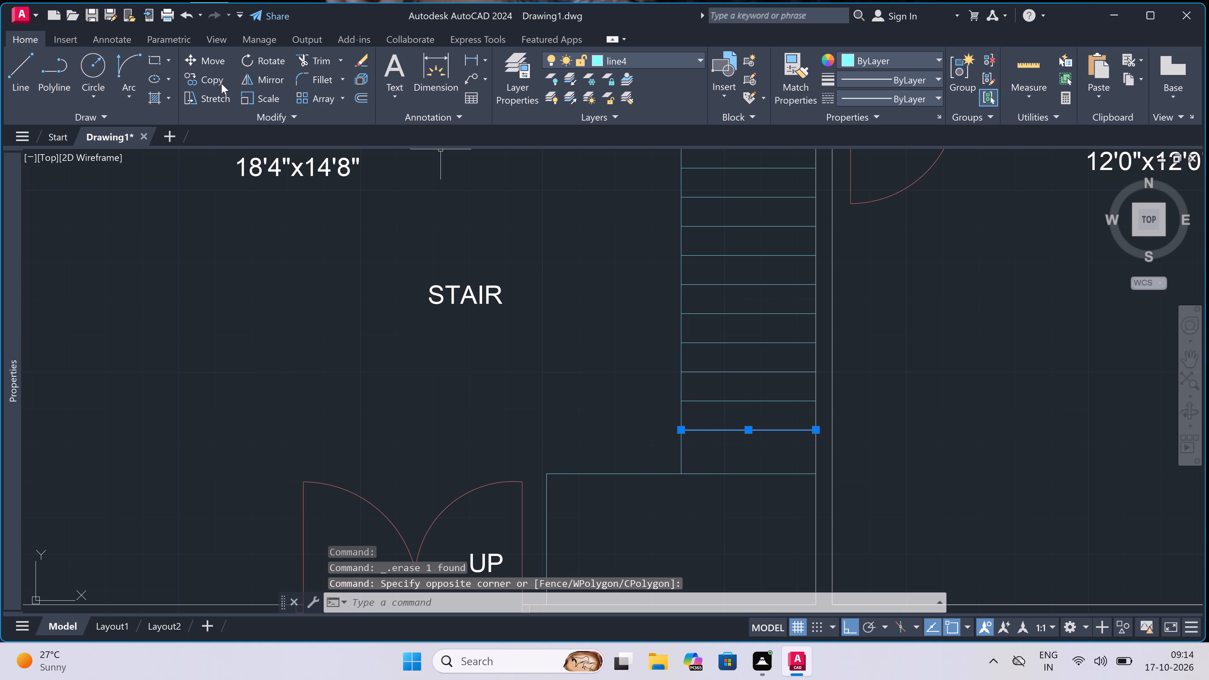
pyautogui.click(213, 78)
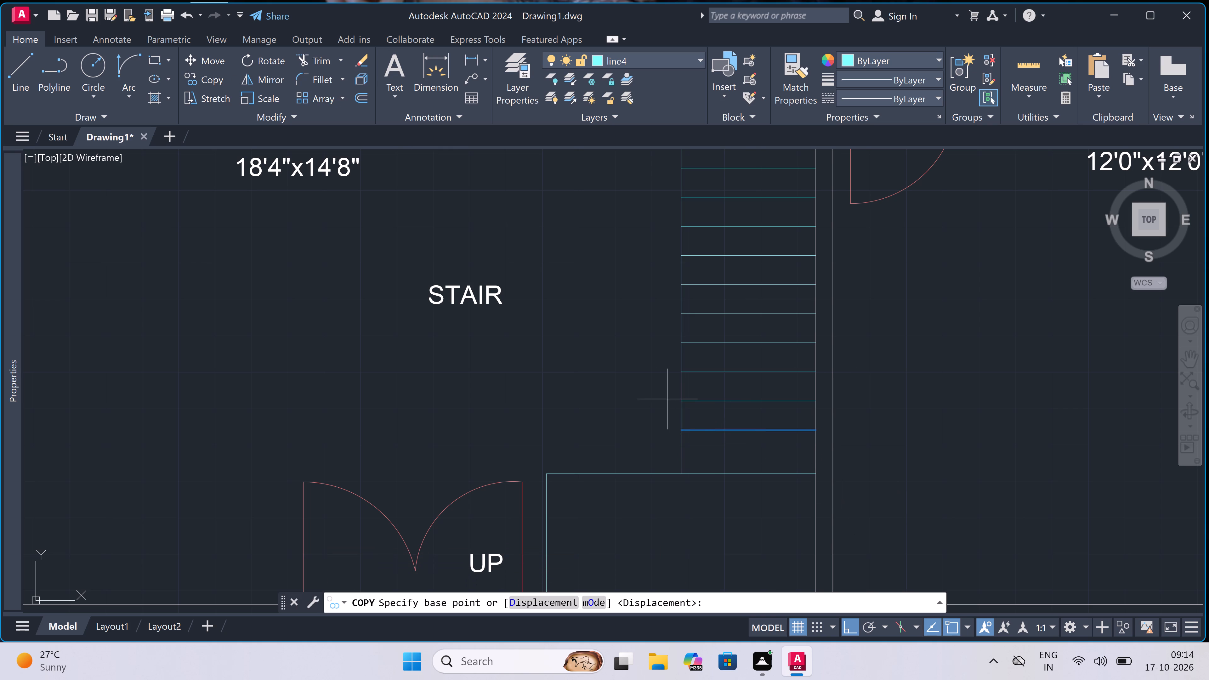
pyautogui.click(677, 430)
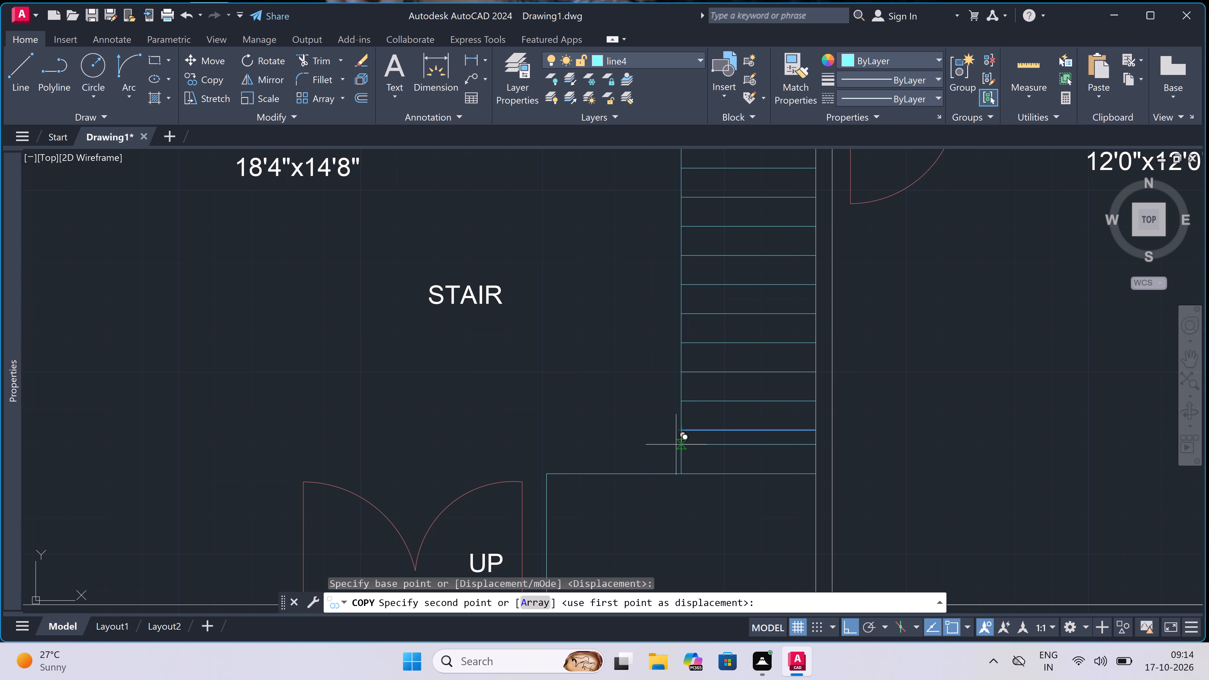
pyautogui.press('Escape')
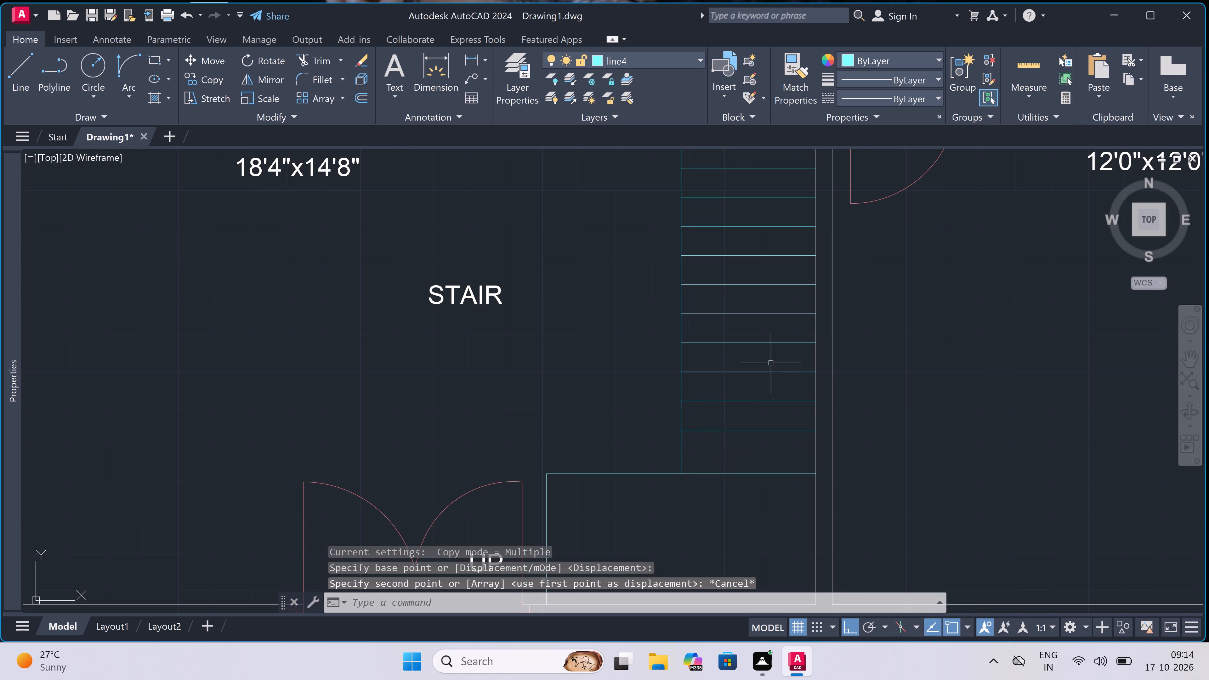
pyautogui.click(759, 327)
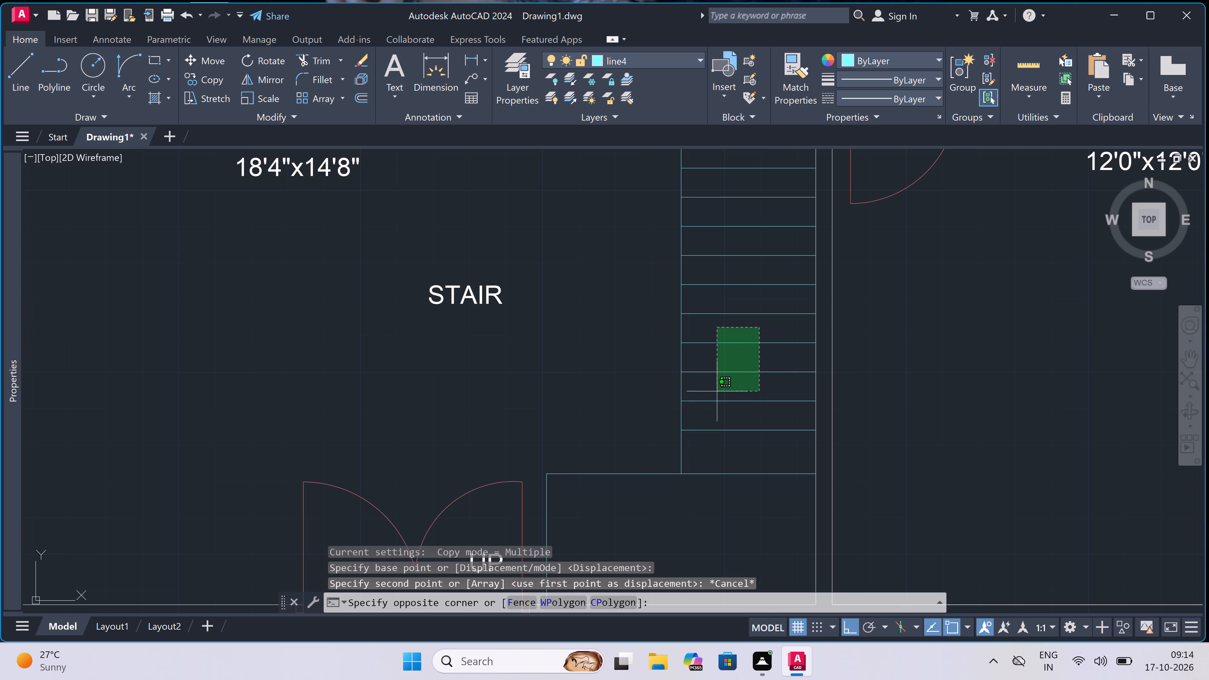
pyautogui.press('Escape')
# Move the eastern flight's remaining southernmost tread line slightly south toward the landing, using its east end as base point.
pyautogui.click(714, 418)
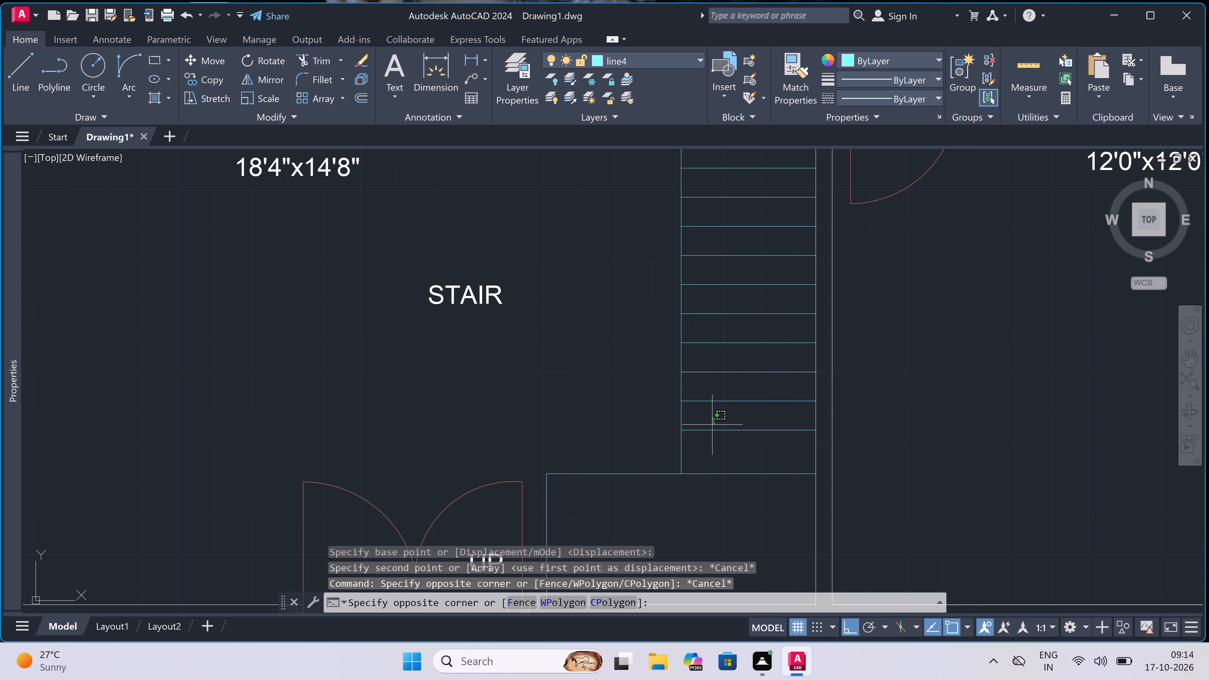
pyautogui.click(702, 445)
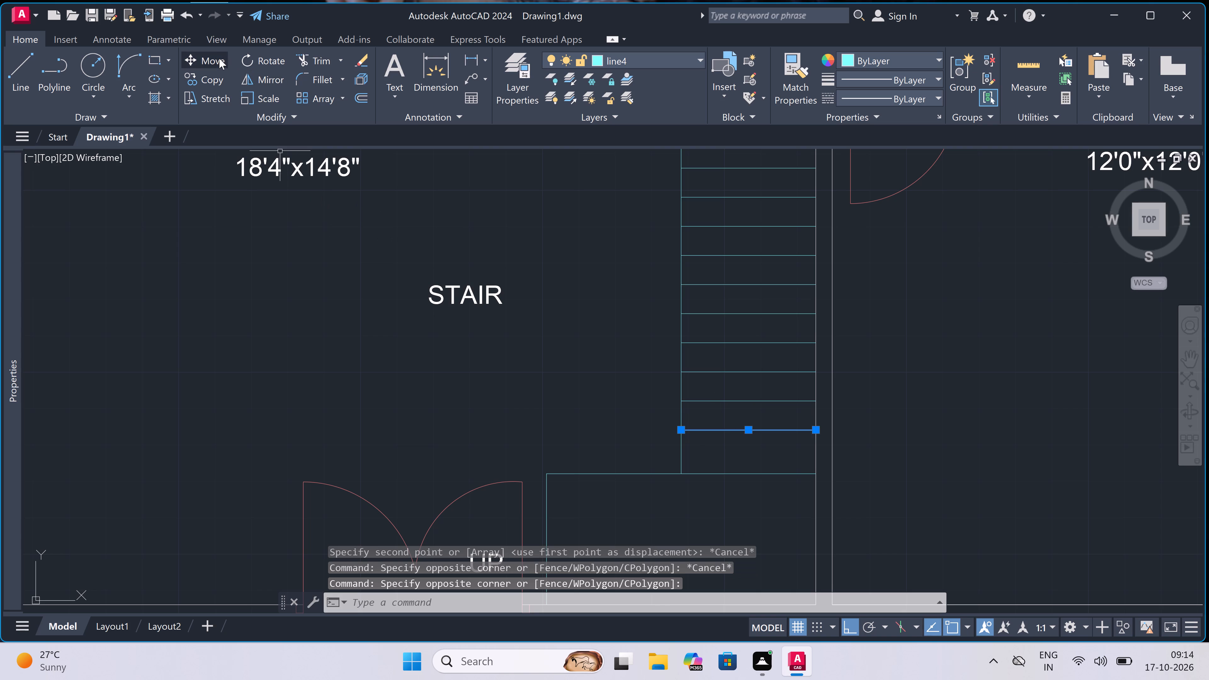
pyautogui.click(219, 58)
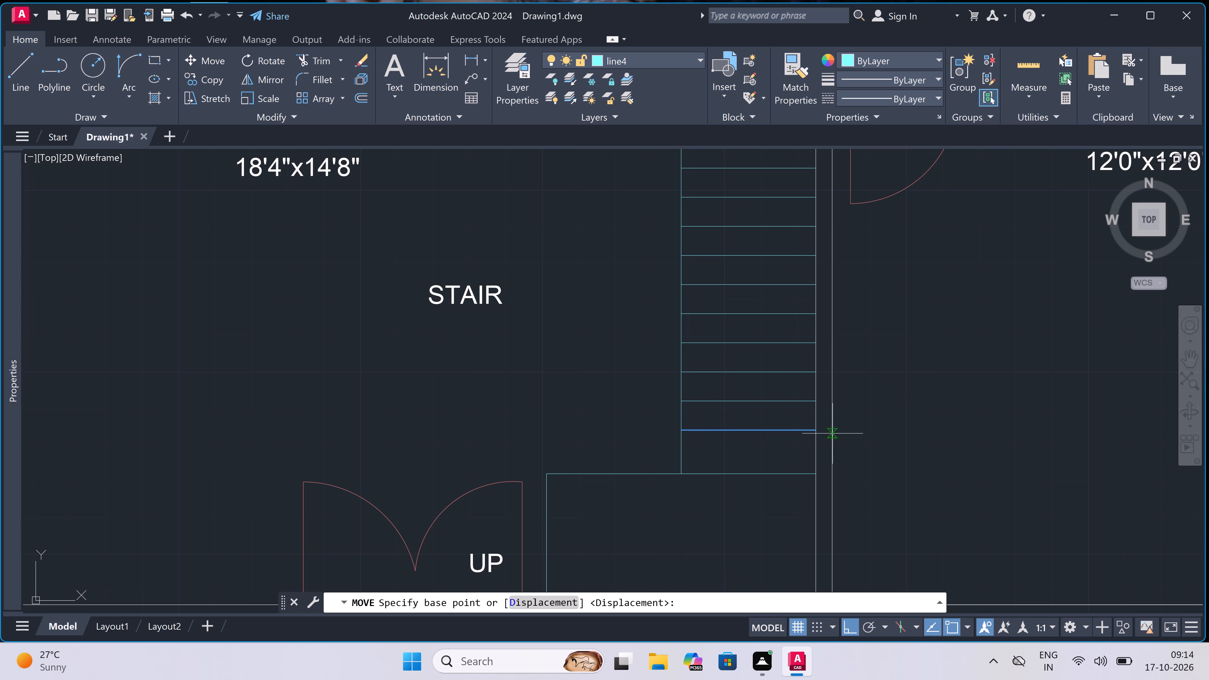
pyautogui.click(819, 431)
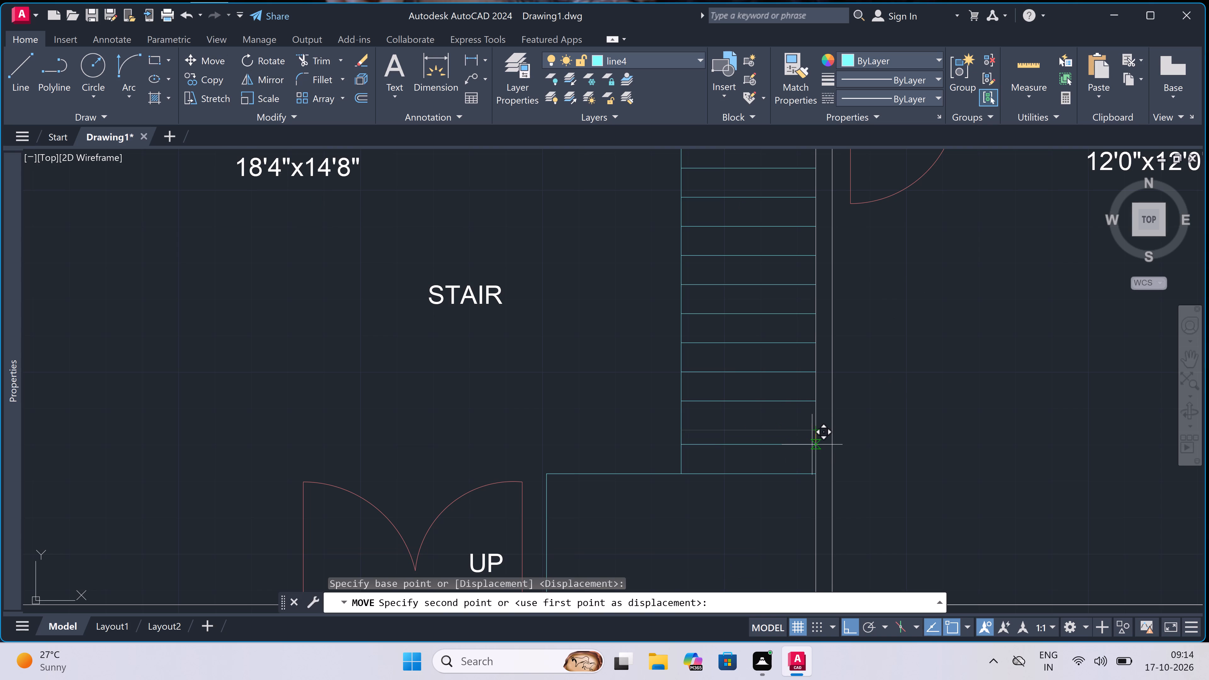
pyautogui.click(812, 445)
# Move the second and third tread lines north of the southern landing together slightly south, using a west endpoint as base.
pyautogui.click(754, 370)
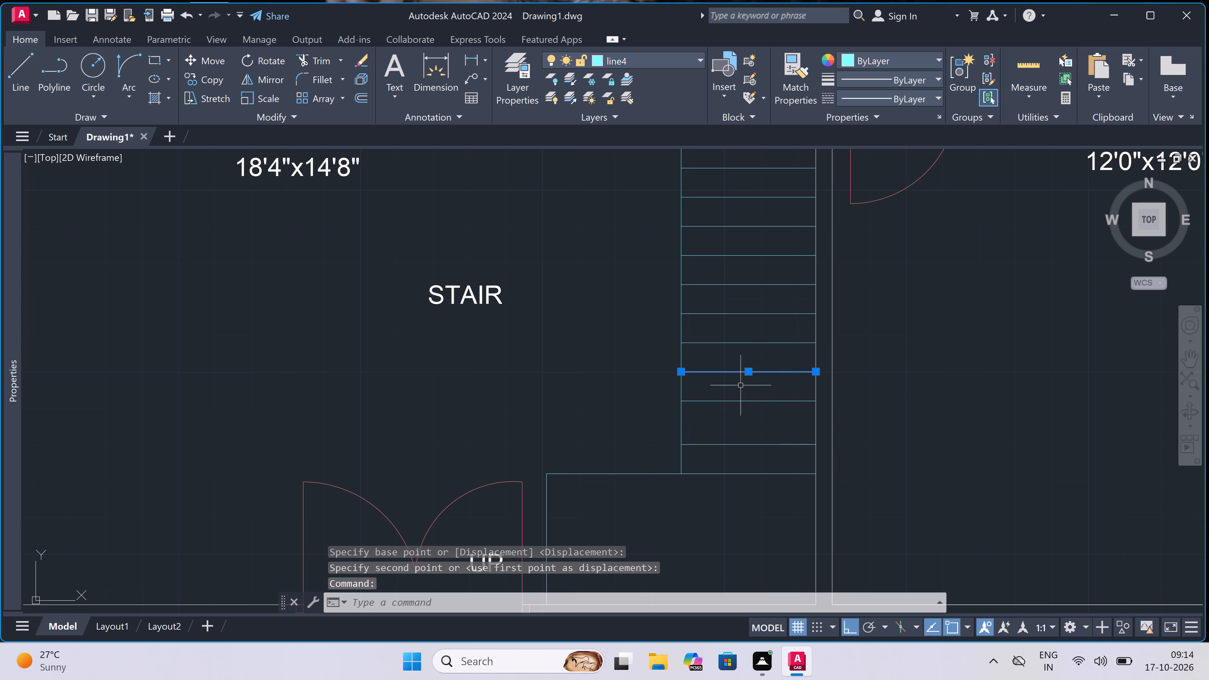
pyautogui.click(735, 395)
pyautogui.click(709, 426)
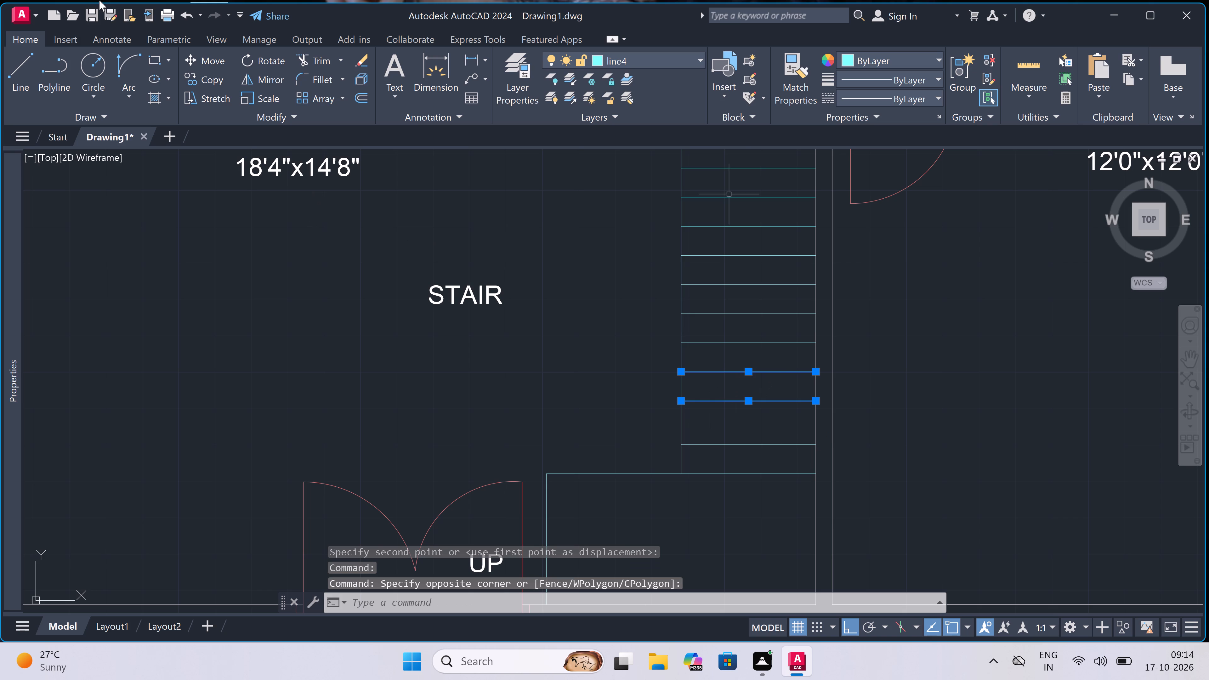
pyautogui.click(203, 61)
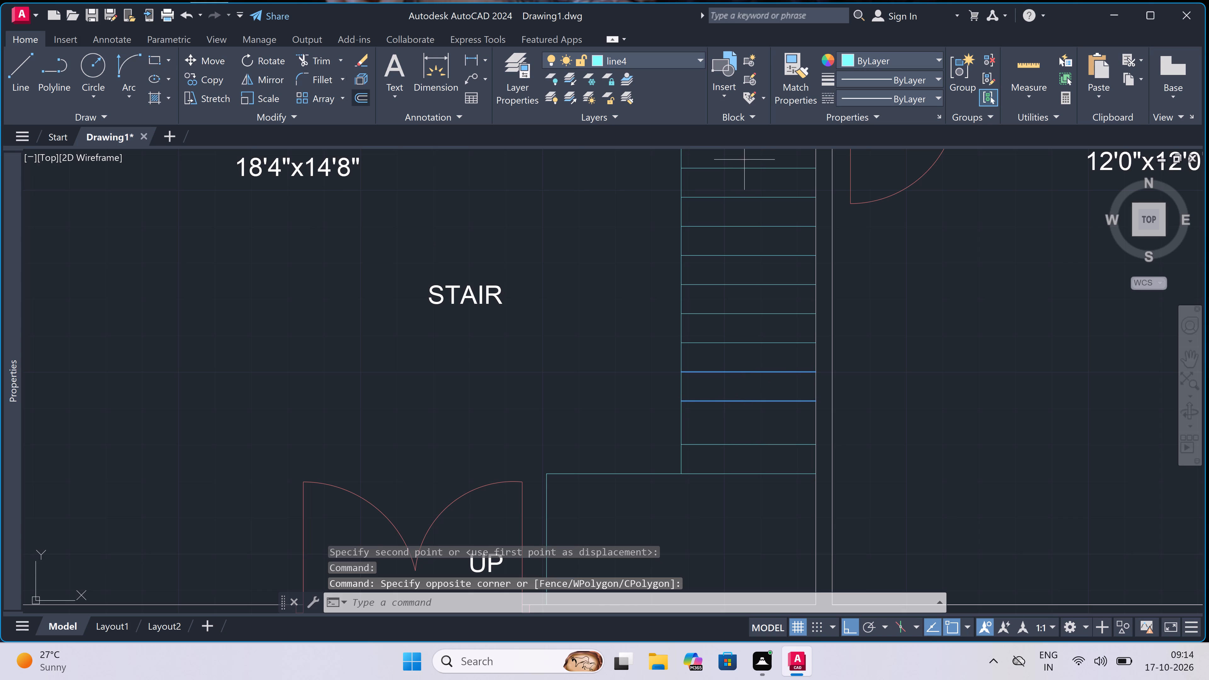
pyautogui.doubleClick(678, 405)
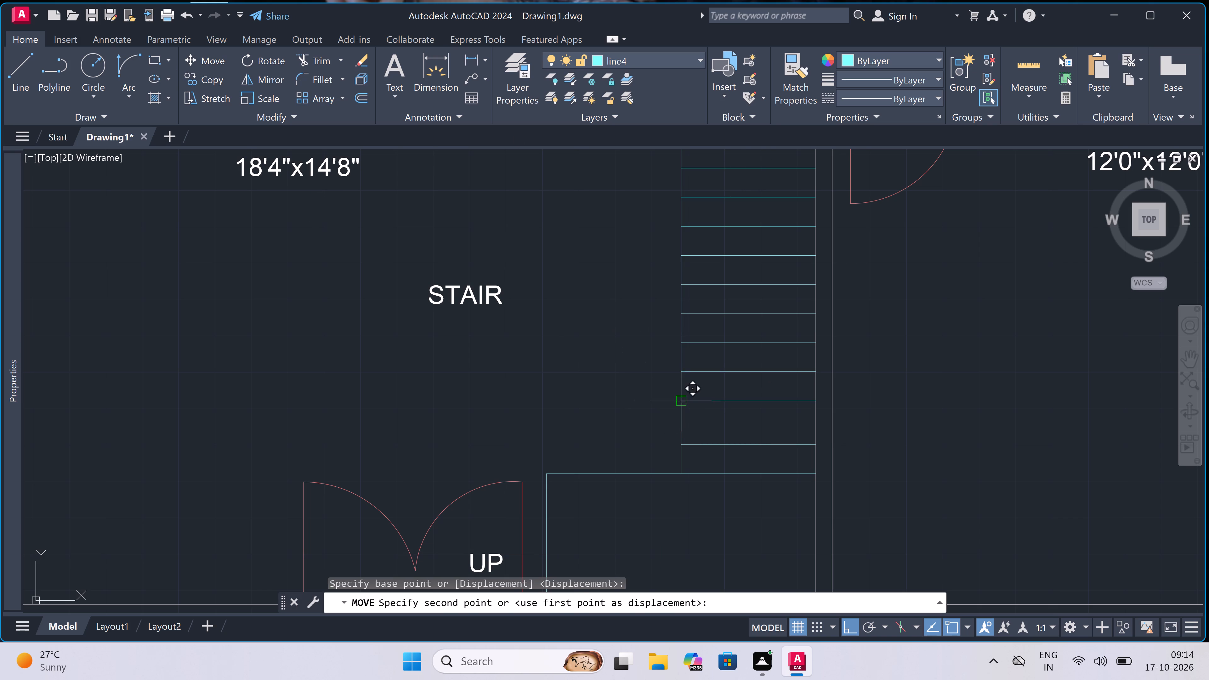
pyautogui.click(680, 413)
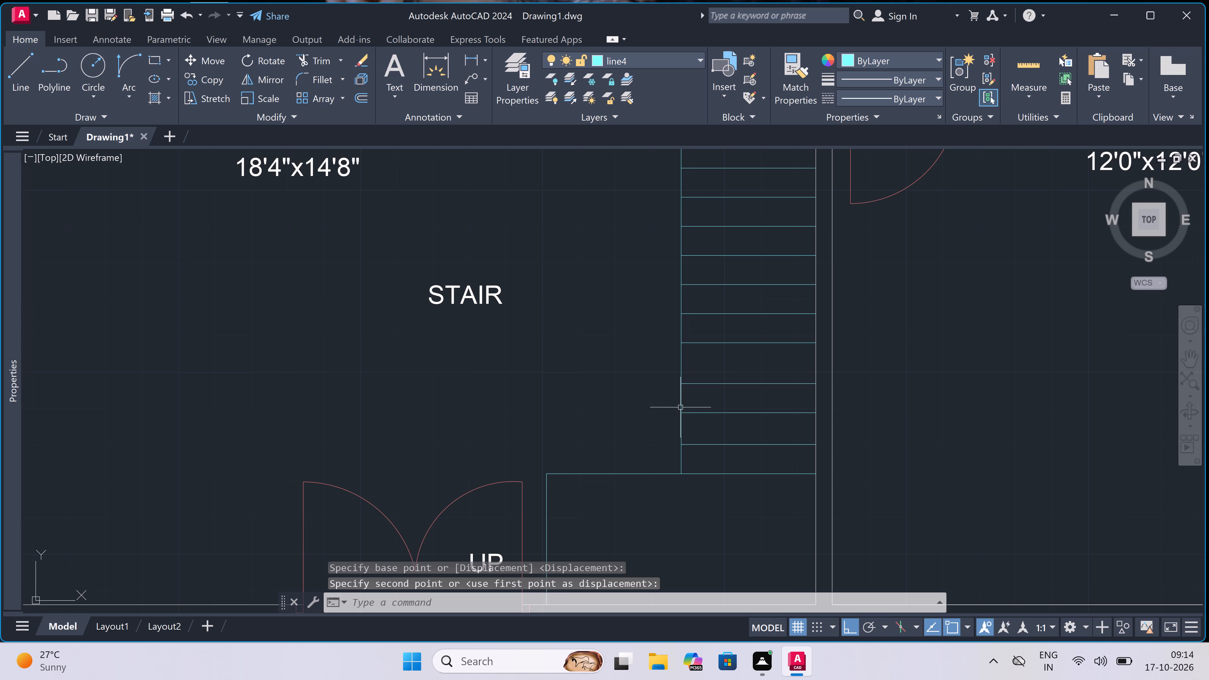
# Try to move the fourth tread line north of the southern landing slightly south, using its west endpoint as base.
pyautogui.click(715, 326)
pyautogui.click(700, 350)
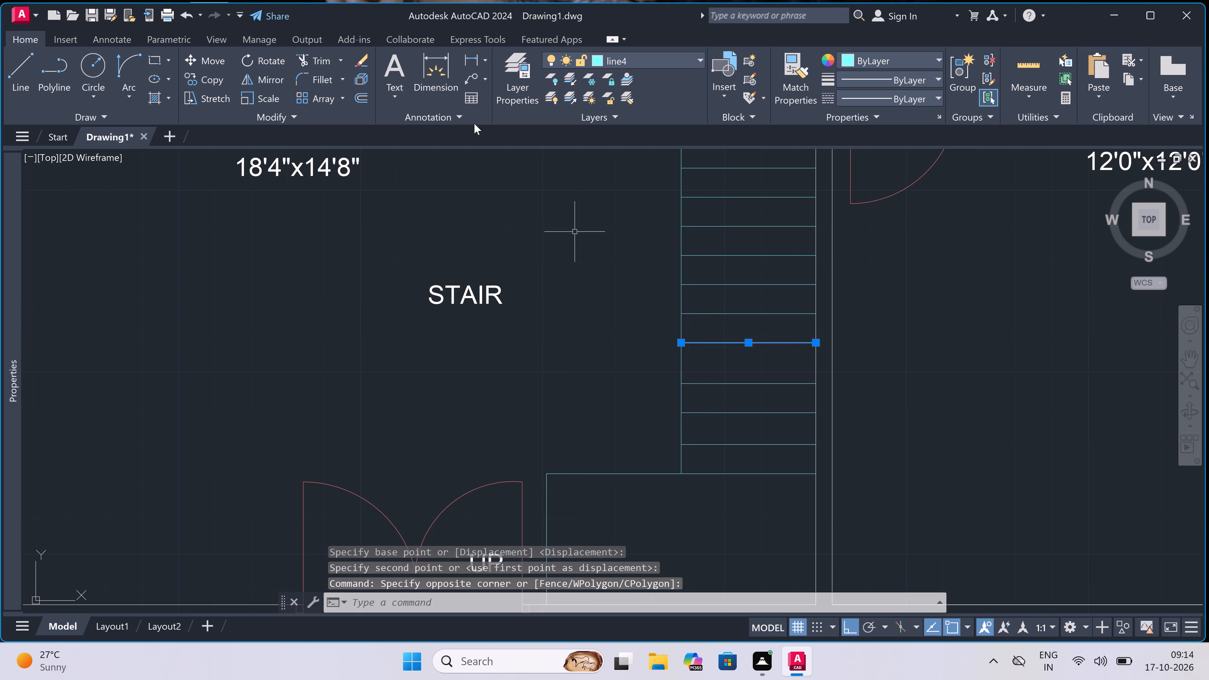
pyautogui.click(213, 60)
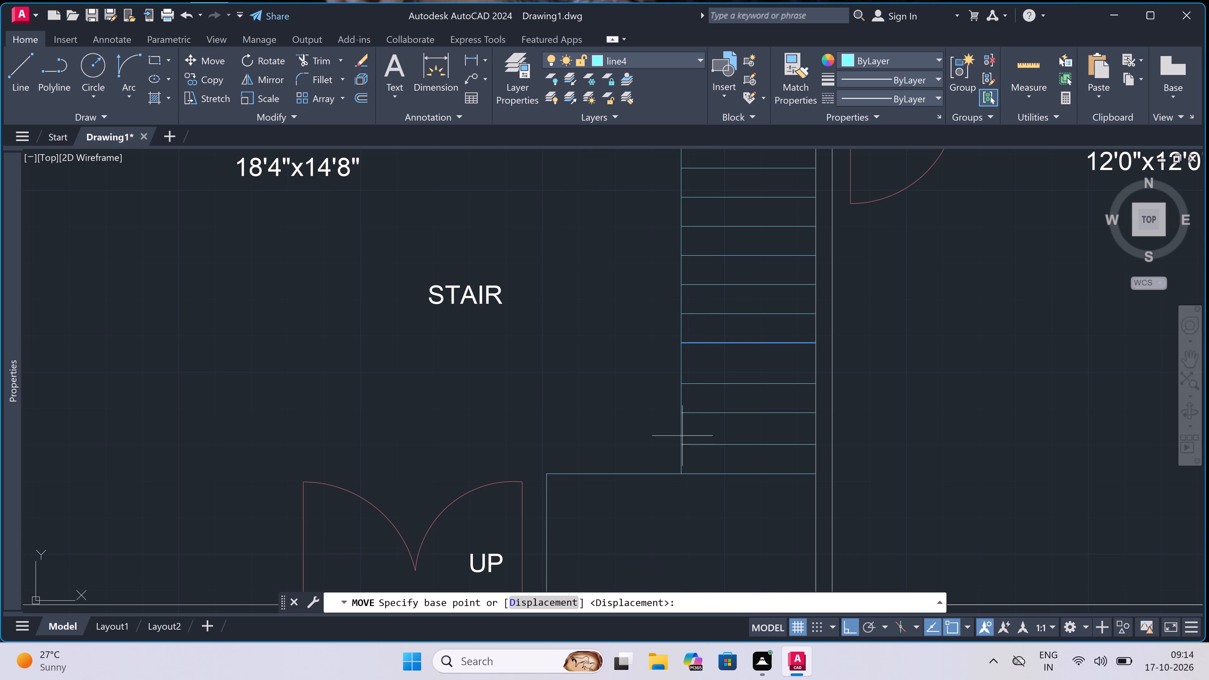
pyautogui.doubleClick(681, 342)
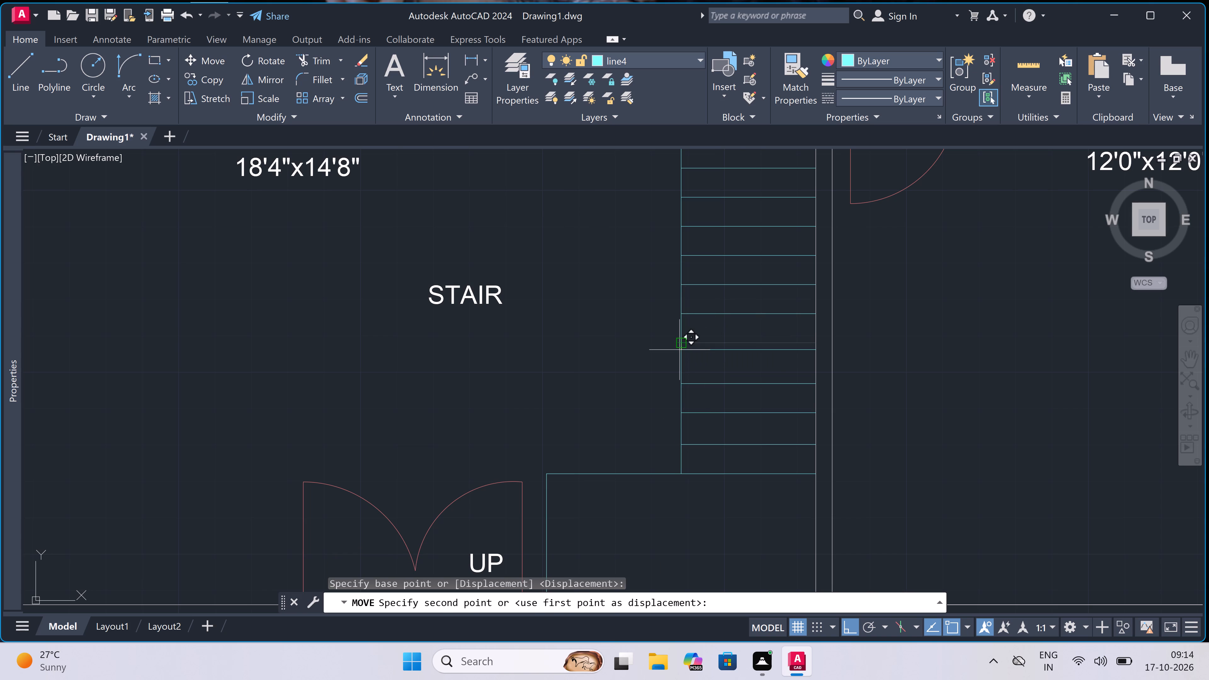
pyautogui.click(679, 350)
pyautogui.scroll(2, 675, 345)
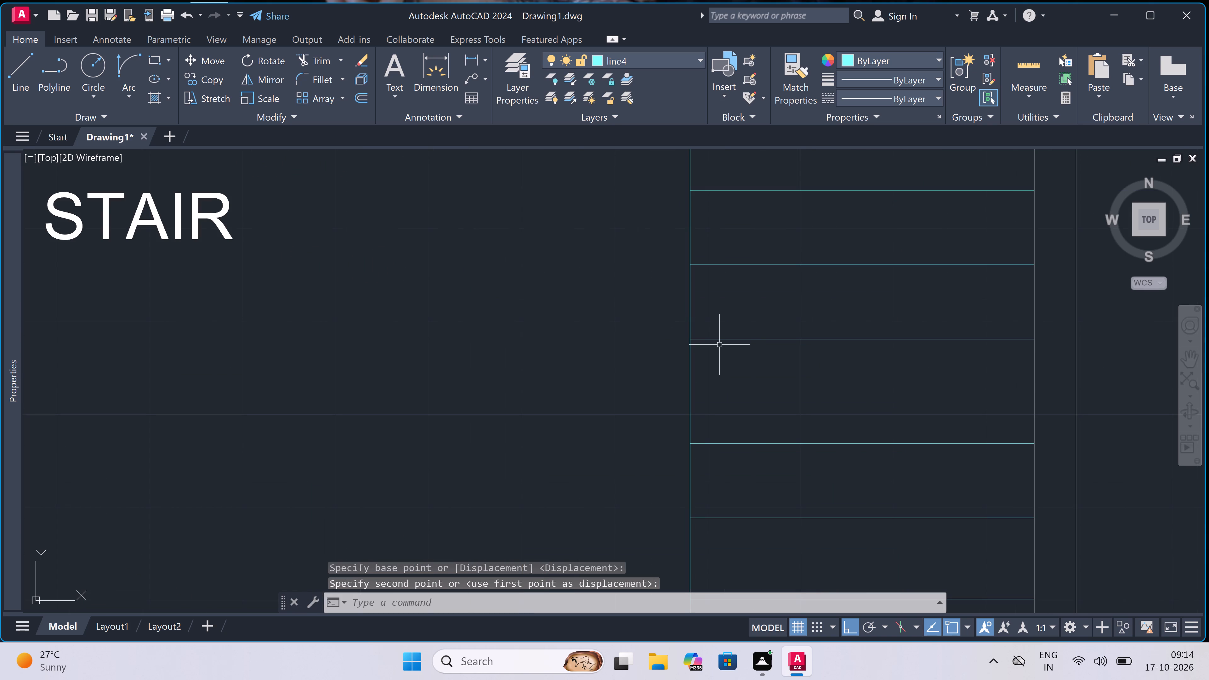
# Move the fourth tread line north of the southern landing slightly south, using its west endpoint as base point.
pyautogui.click(766, 333)
pyautogui.click(718, 337)
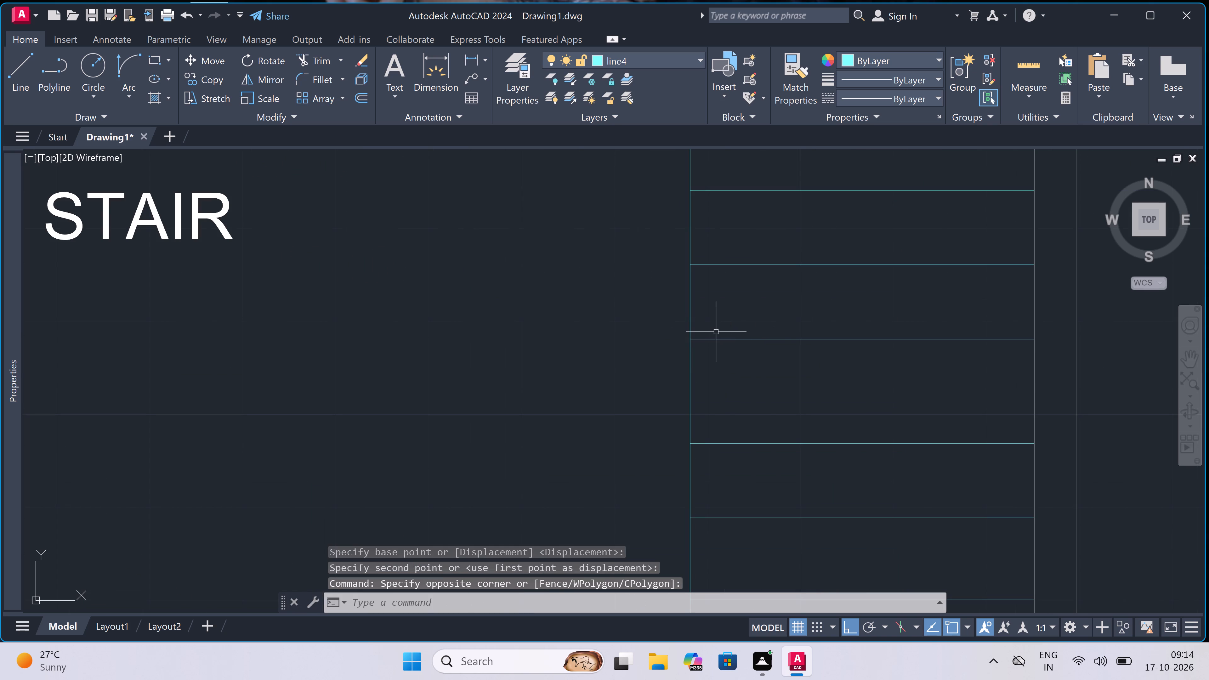
pyautogui.click(816, 280)
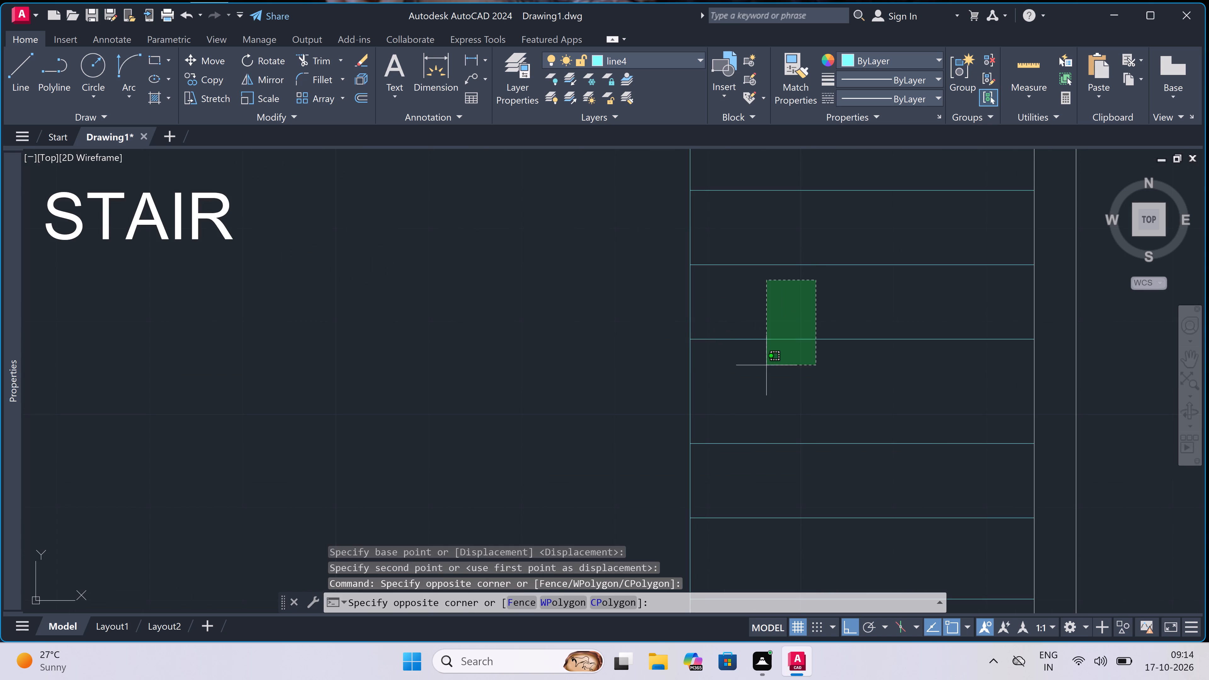
pyautogui.click(761, 372)
pyautogui.click(203, 56)
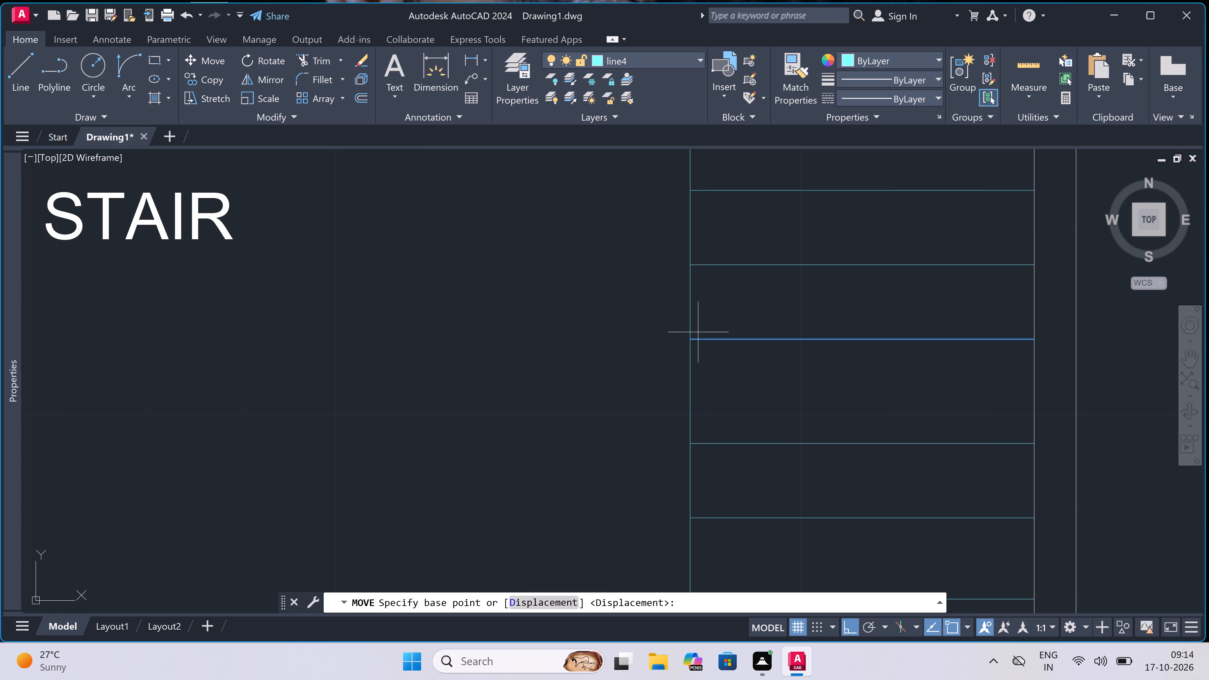
pyautogui.click(690, 340)
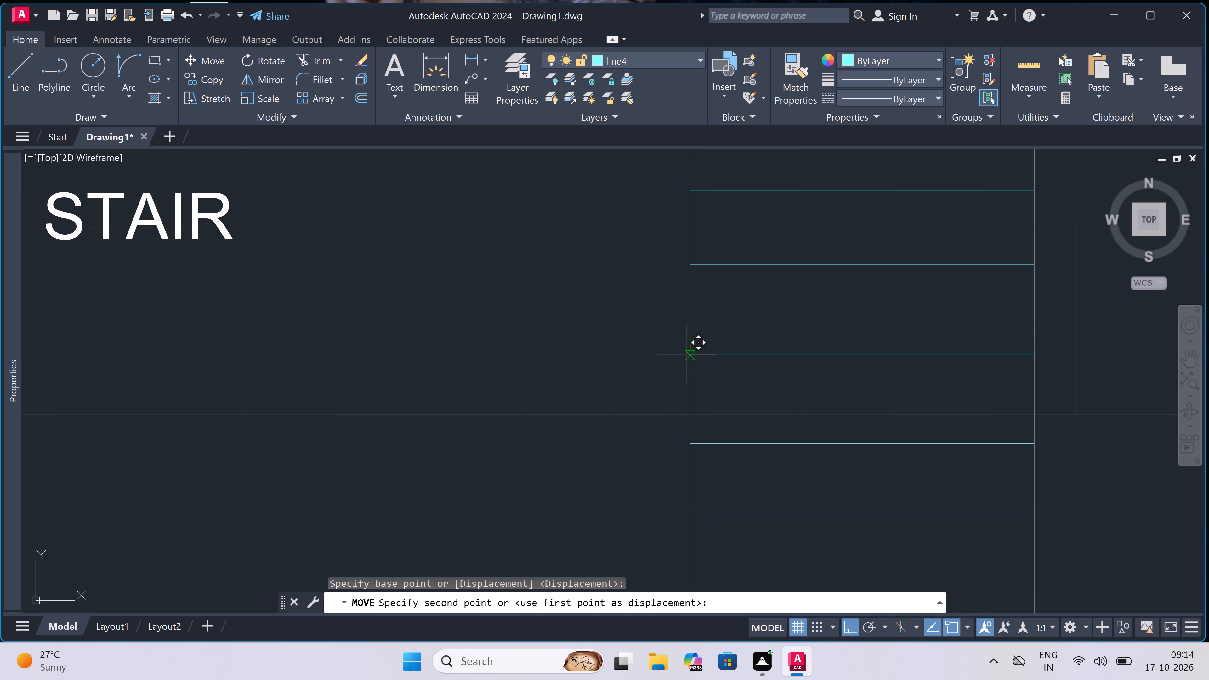
pyautogui.moveTo(690, 357); pyautogui.dragTo(694, 360)
pyautogui.scroll(-4, 685, 336)
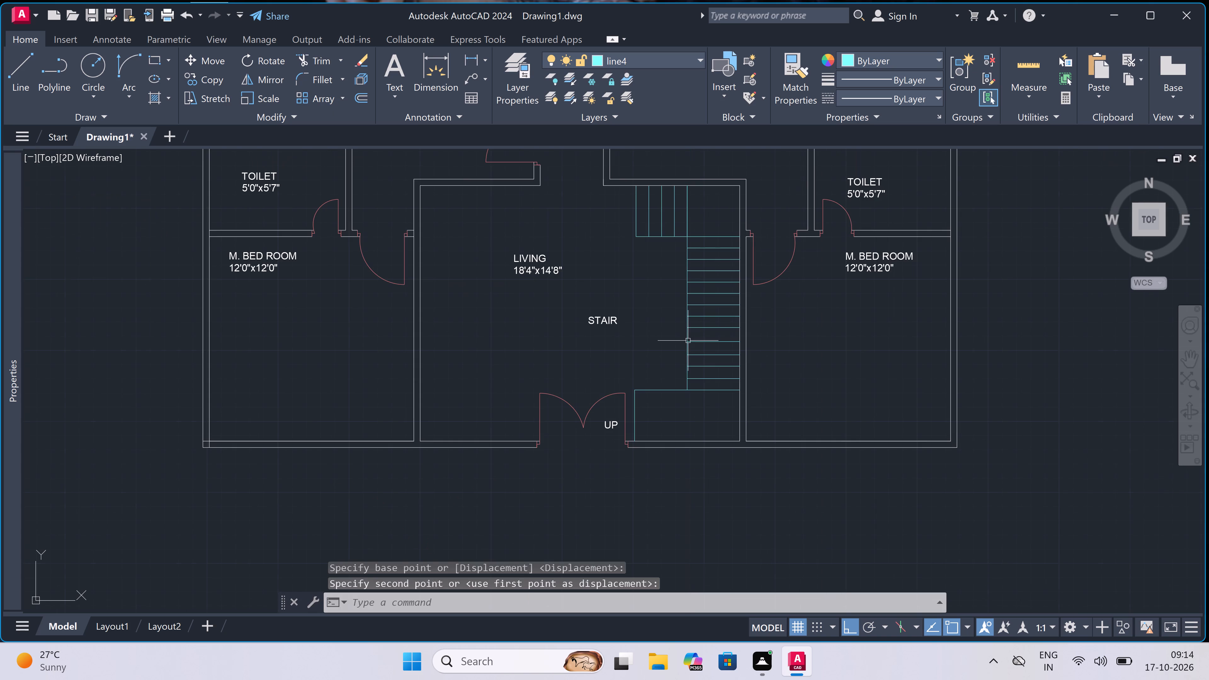
# Offset the southern landing's west edge eastward five times at 9" spacing to form the southern flight's treads.
pyautogui.scroll(2, 617, 449)
pyautogui.scroll(1, 718, 410)
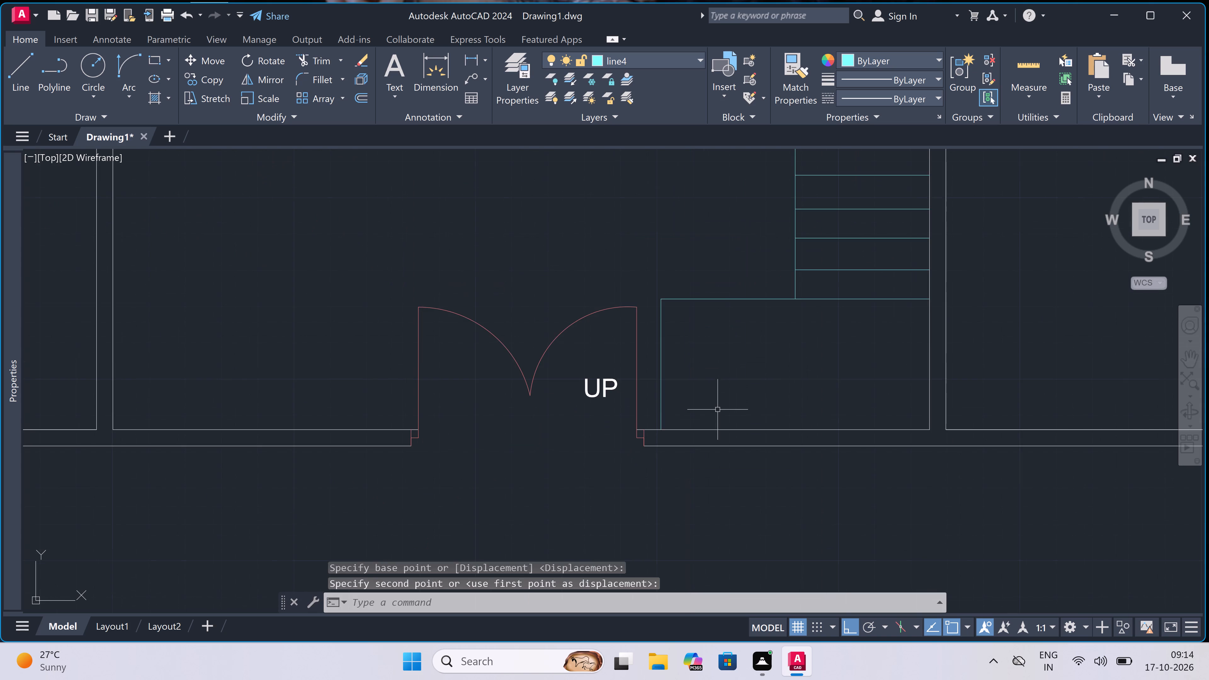
pyautogui.press('9')
pyautogui.press('Escape')
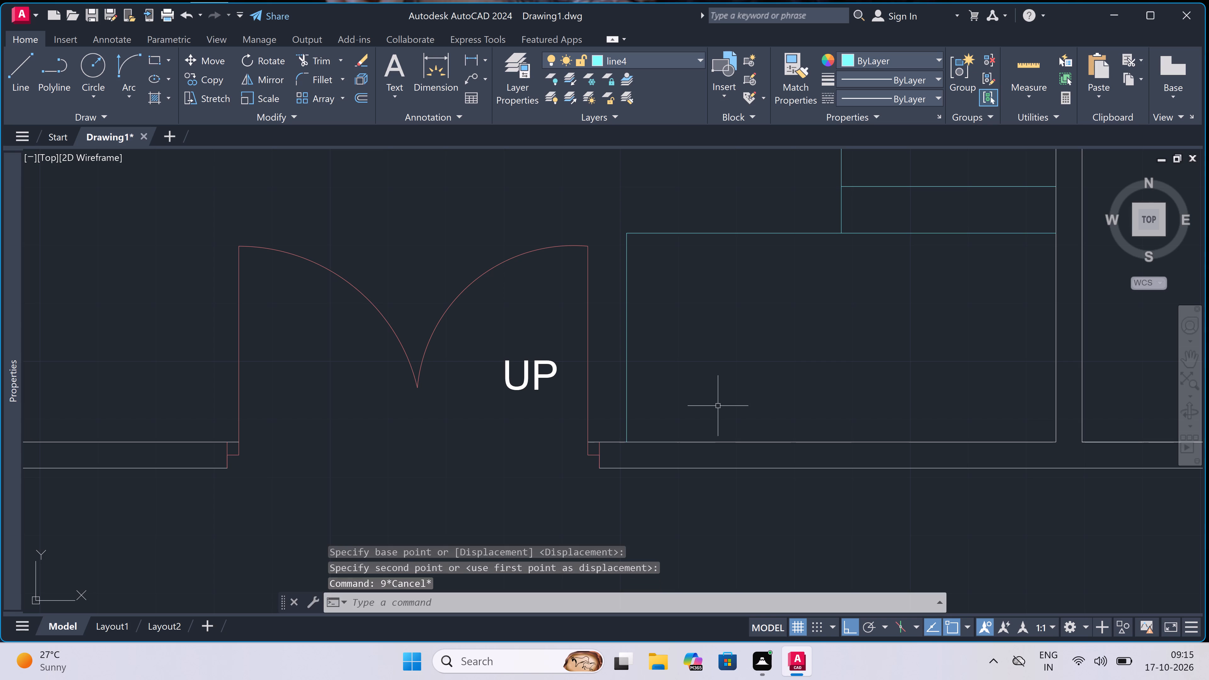
pyautogui.press('o')
pyautogui.press('space')
pyautogui.click(633, 337)
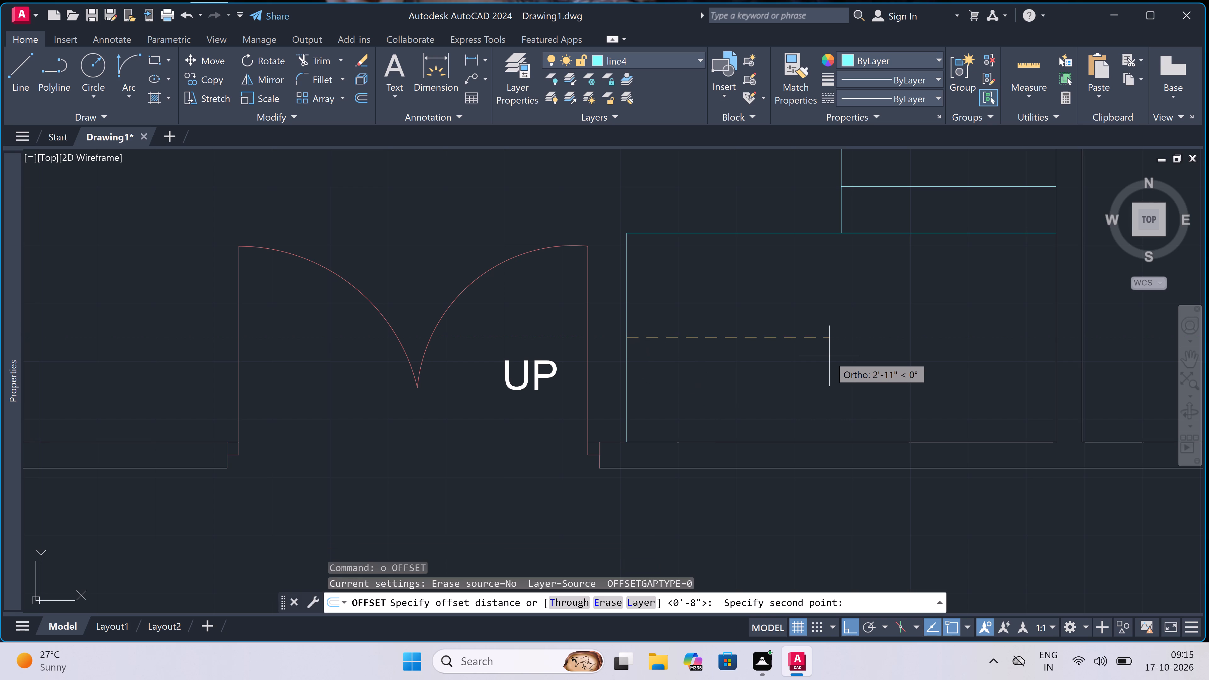
pyautogui.write('9"')
pyautogui.press('space')
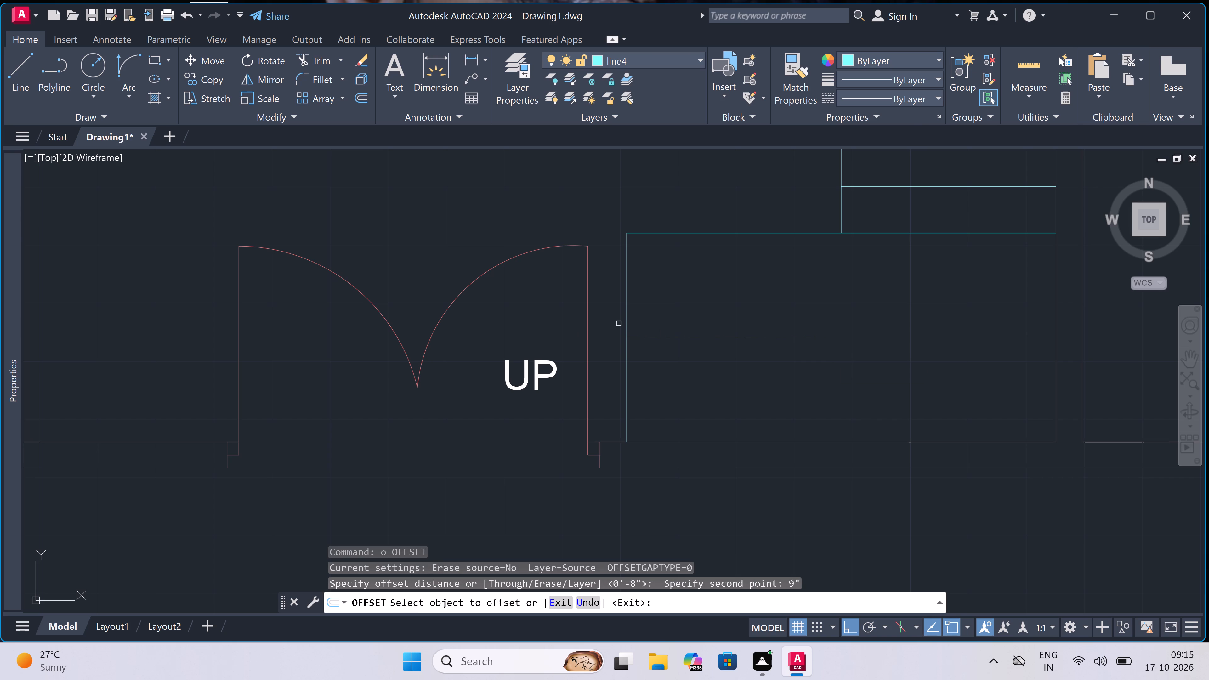
pyautogui.moveTo(625, 311); pyautogui.dragTo(628, 311)
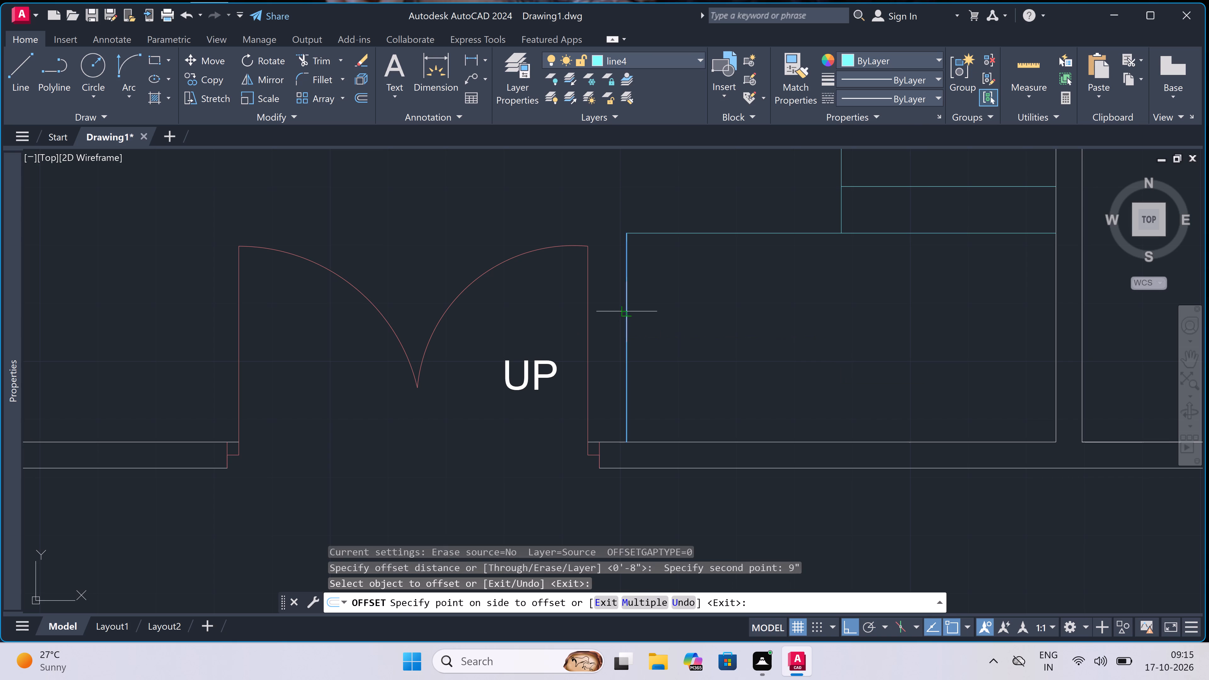
pyautogui.moveTo(635, 600); pyautogui.dragTo(638, 600)
pyautogui.click(638, 600)
pyautogui.click(813, 428)
pyautogui.moveTo(834, 438); pyautogui.dragTo(839, 451)
pyautogui.moveTo(857, 436); pyautogui.dragTo(863, 437)
pyautogui.click(871, 426)
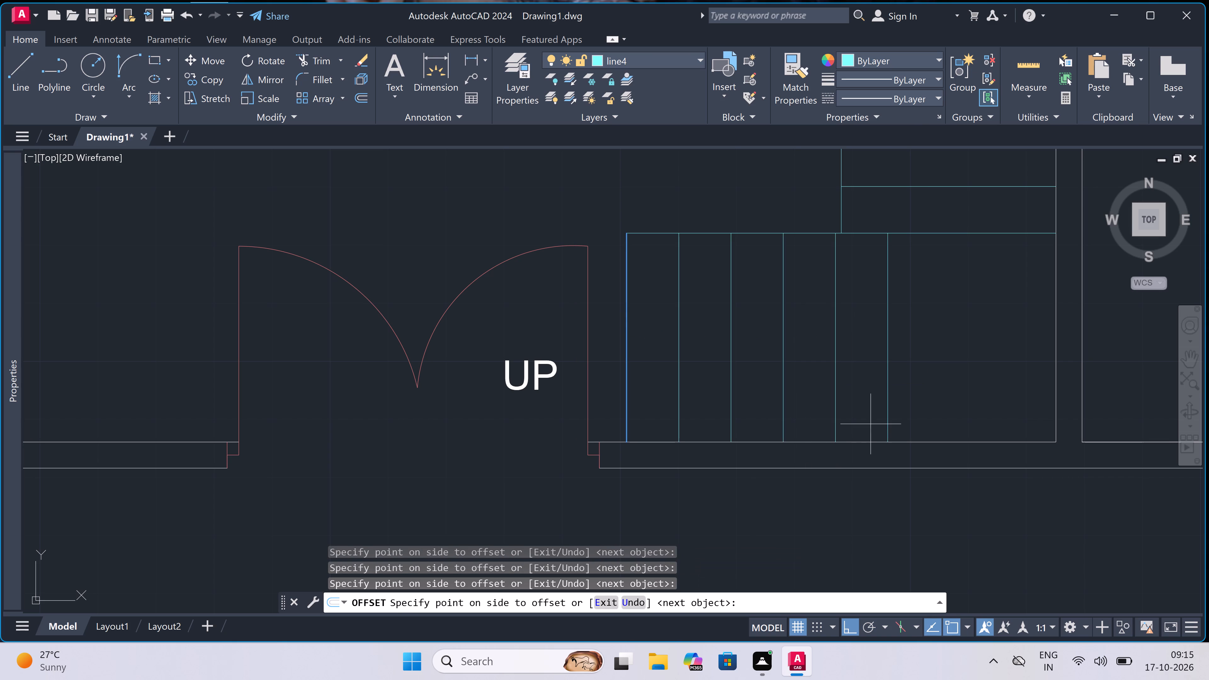
pyautogui.click(920, 380)
pyautogui.press('Escape')
# Erase the easternmost of the southern flight's vertical tread lines.
pyautogui.scroll(-3, 765, 381)
pyautogui.scroll(1, 804, 353)
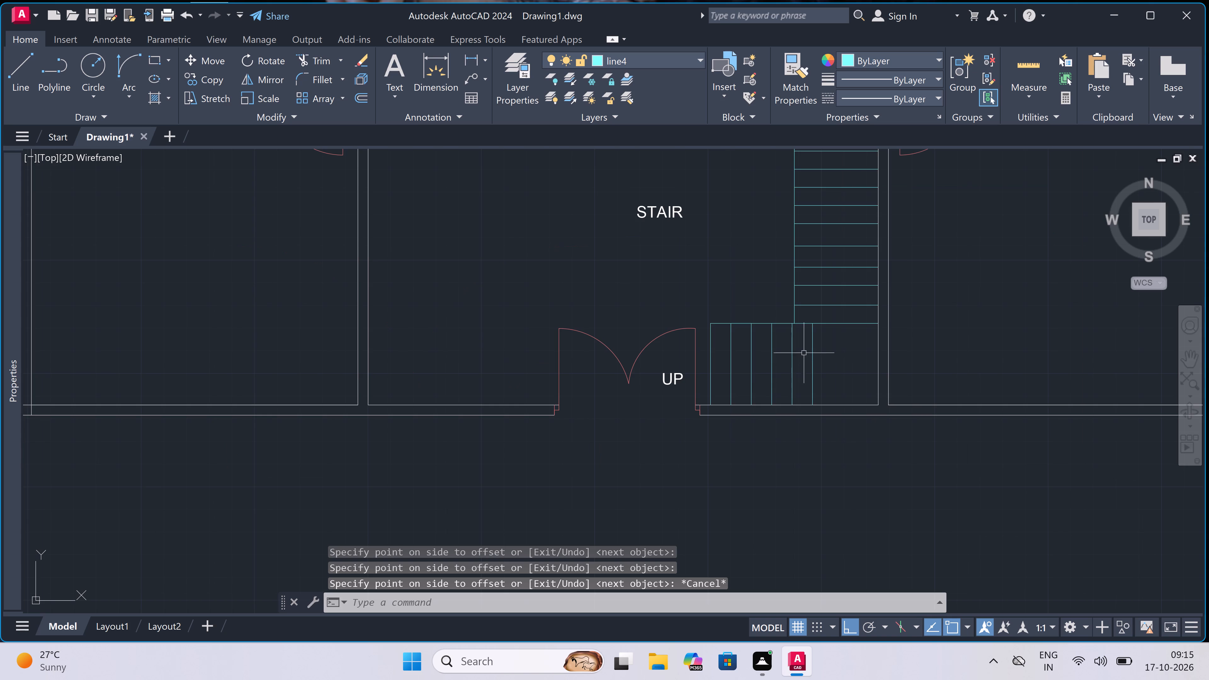
pyautogui.click(814, 351)
pyautogui.tripleClick(825, 346)
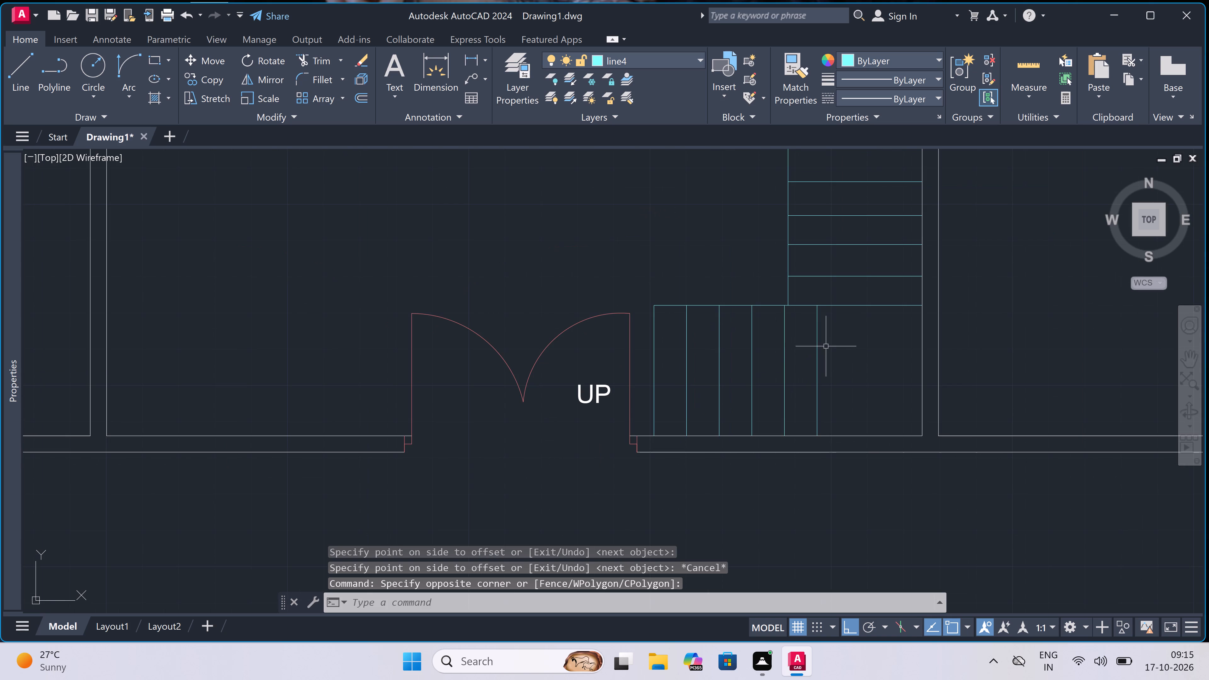
pyautogui.click(810, 359)
pyautogui.press('Delete')
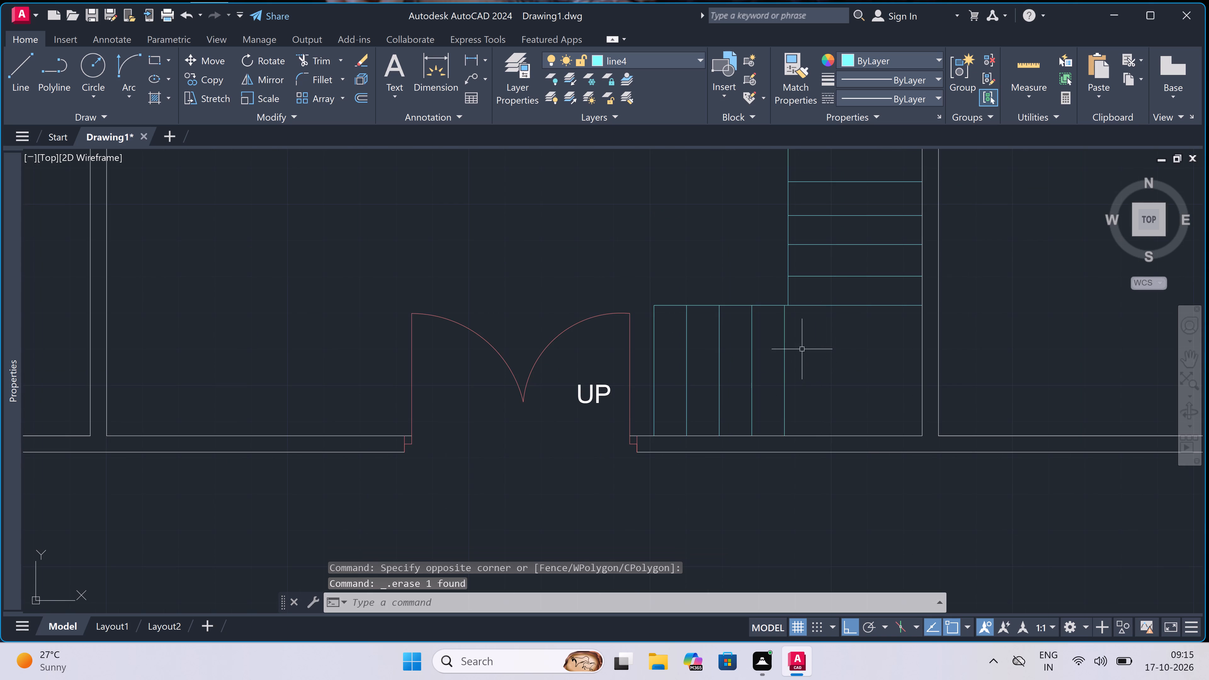
# Move the southern flight's five vertical lines slightly east, aligning the easternmost with the eastern flight's west edge.
pyautogui.scroll(4, 781, 300)
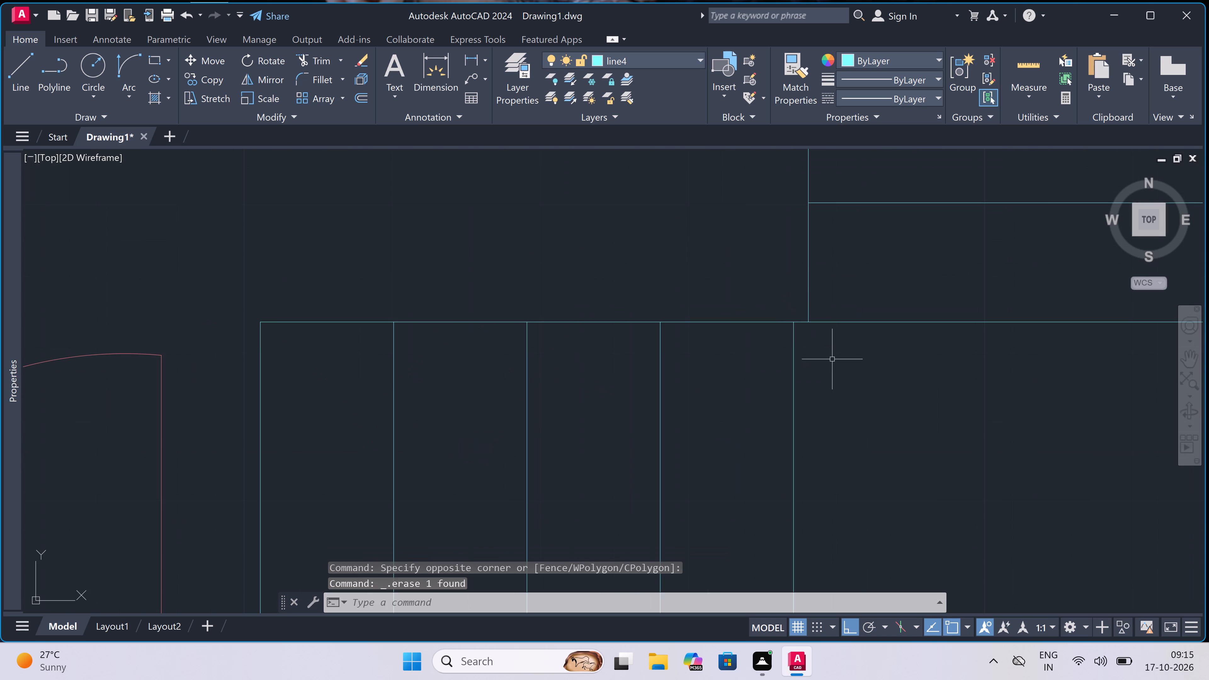
pyautogui.doubleClick(839, 371)
pyautogui.scroll(-4, 546, 428)
pyautogui.scroll(1, 457, 443)
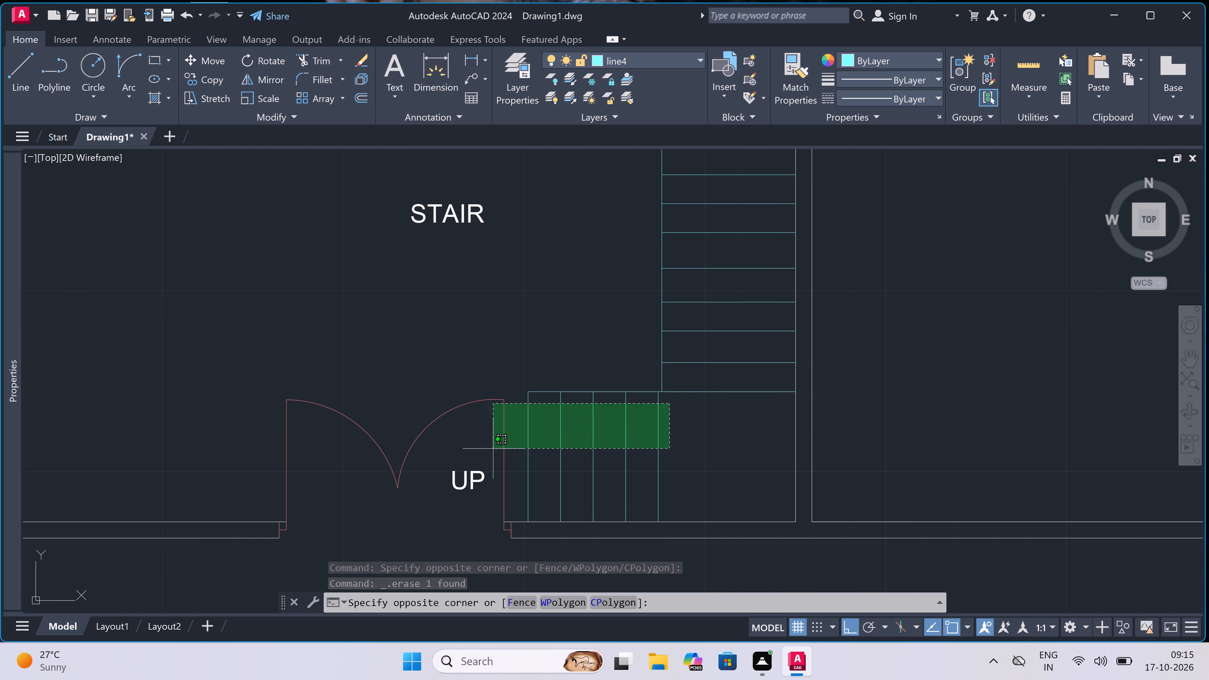
pyautogui.click(522, 457)
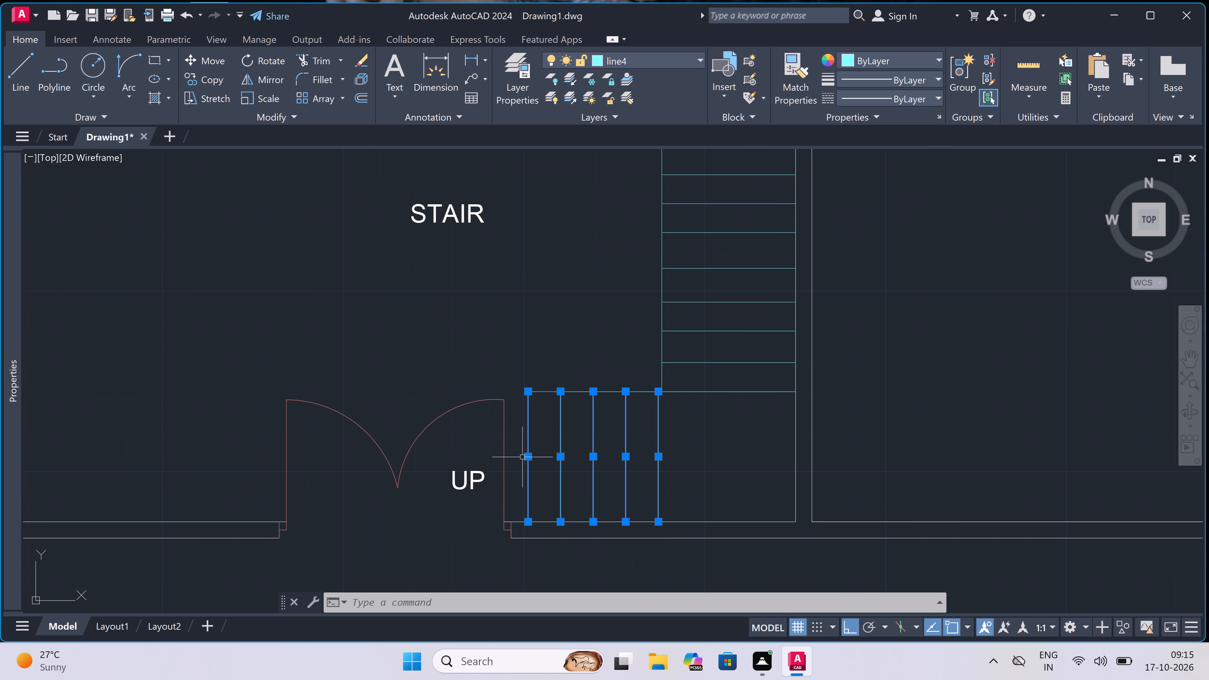
pyautogui.click(207, 61)
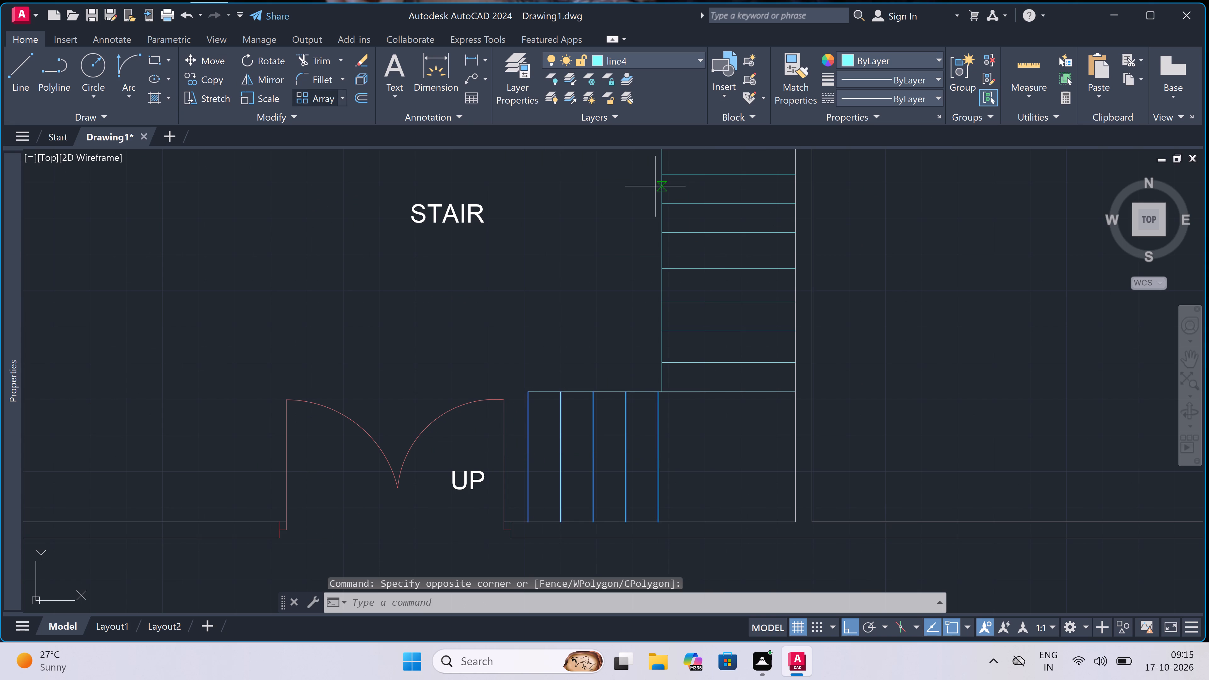
pyautogui.scroll(4, 664, 403)
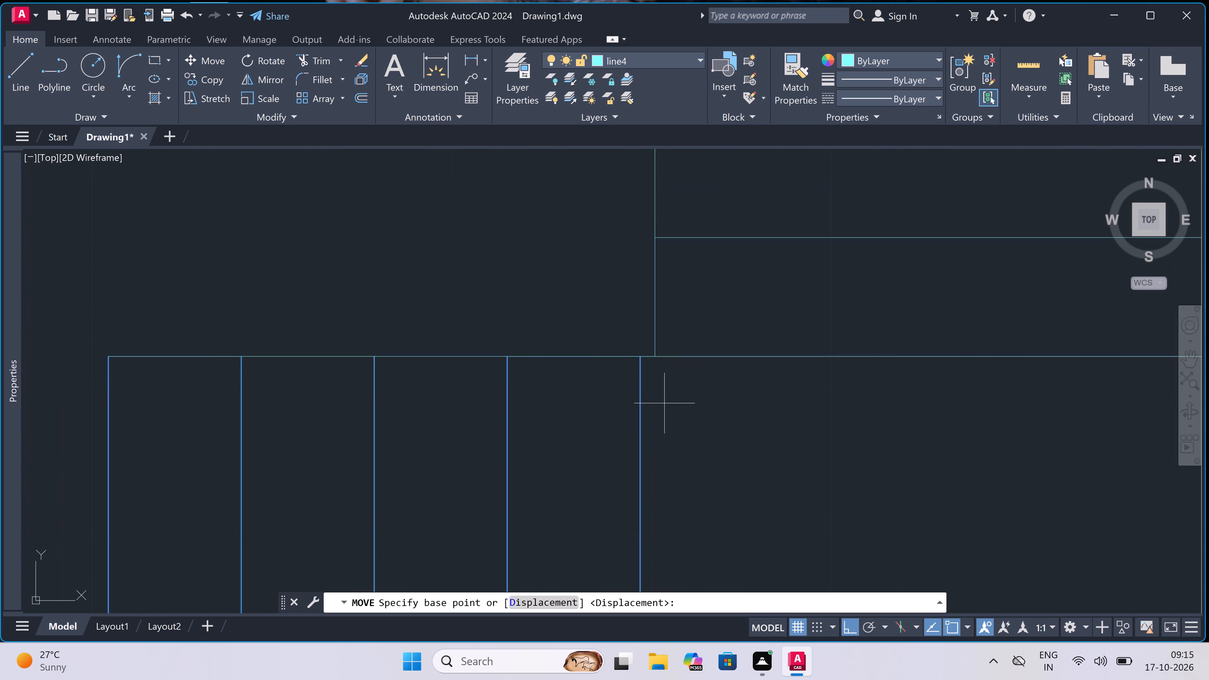
pyautogui.click(625, 326)
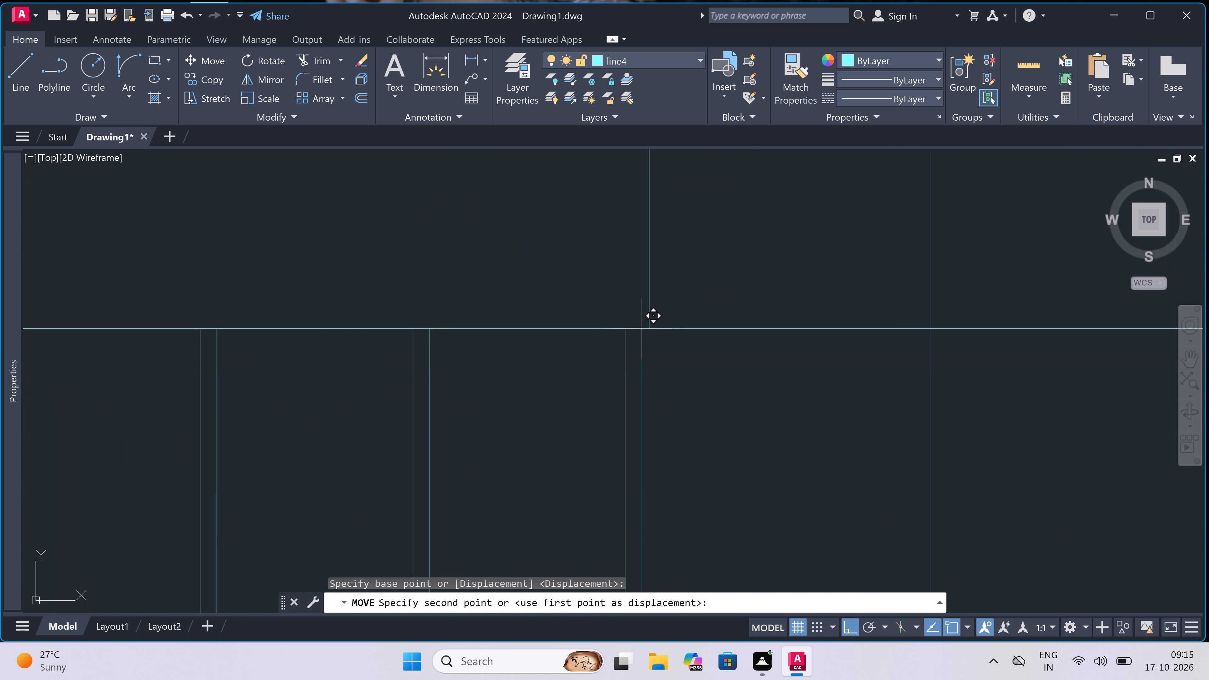
pyautogui.click(646, 328)
pyautogui.scroll(-5, 706, 356)
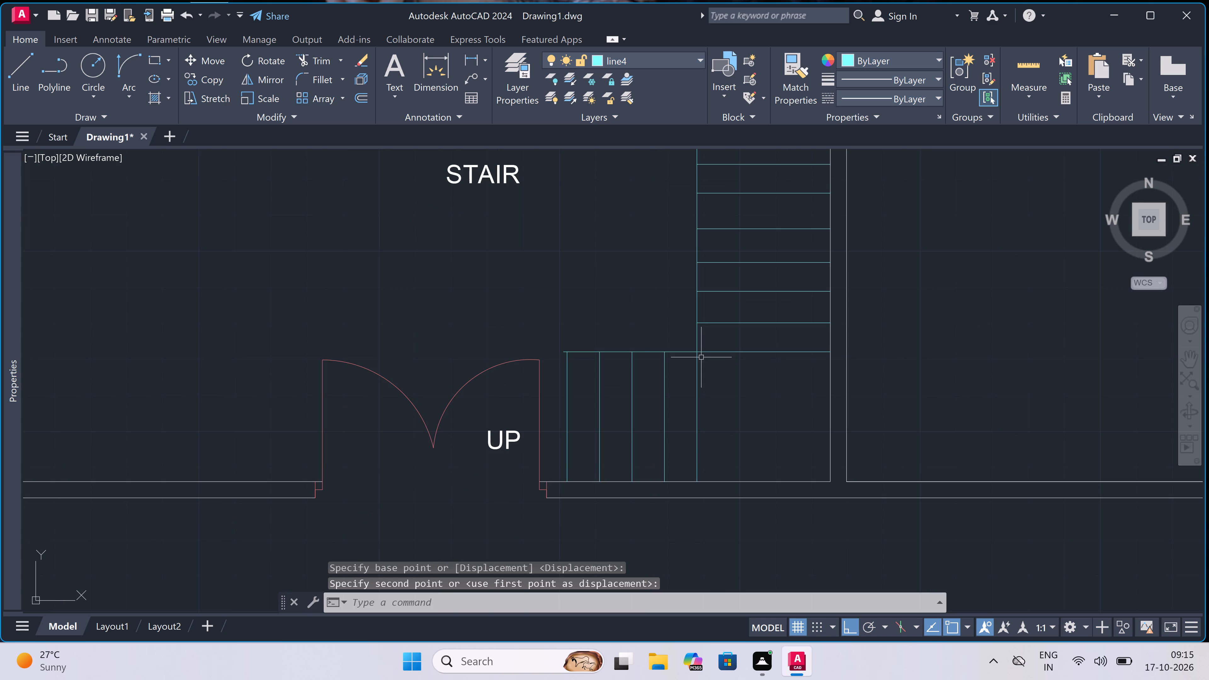
# Trim the overhang of the southern flight's north edge beyond its westernmost vertical line.
pyautogui.write('tr')
pyautogui.press('space')
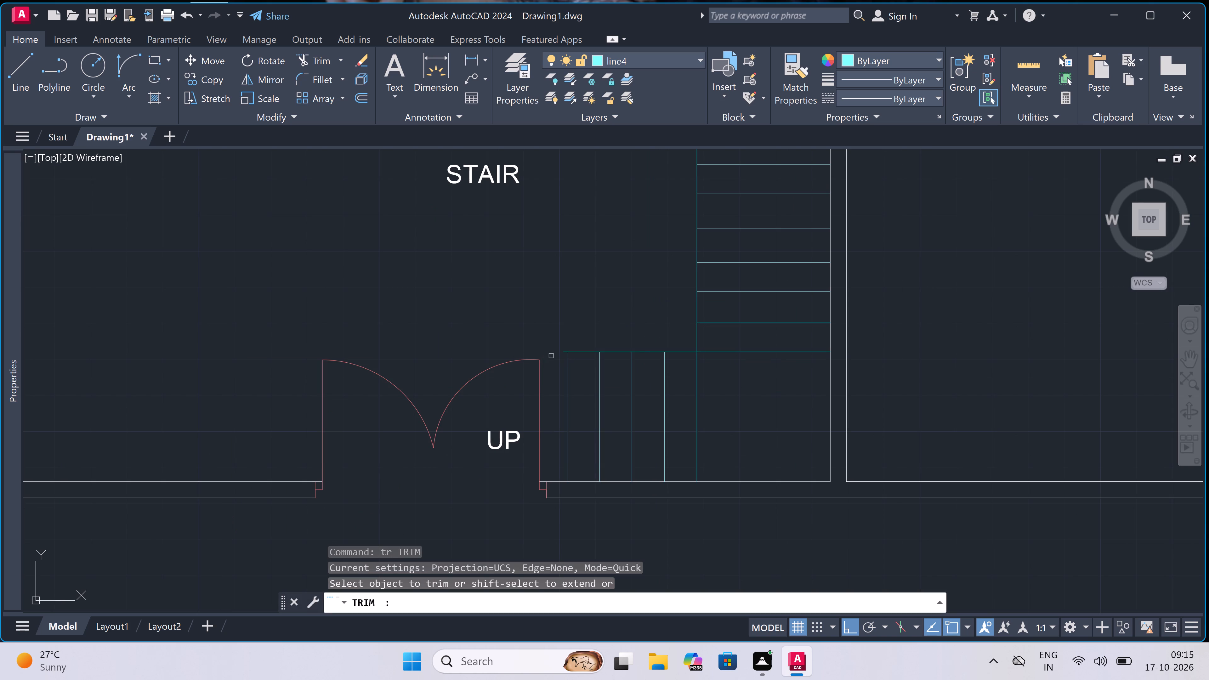
pyautogui.scroll(3, 562, 345)
pyautogui.scroll(2, 574, 378)
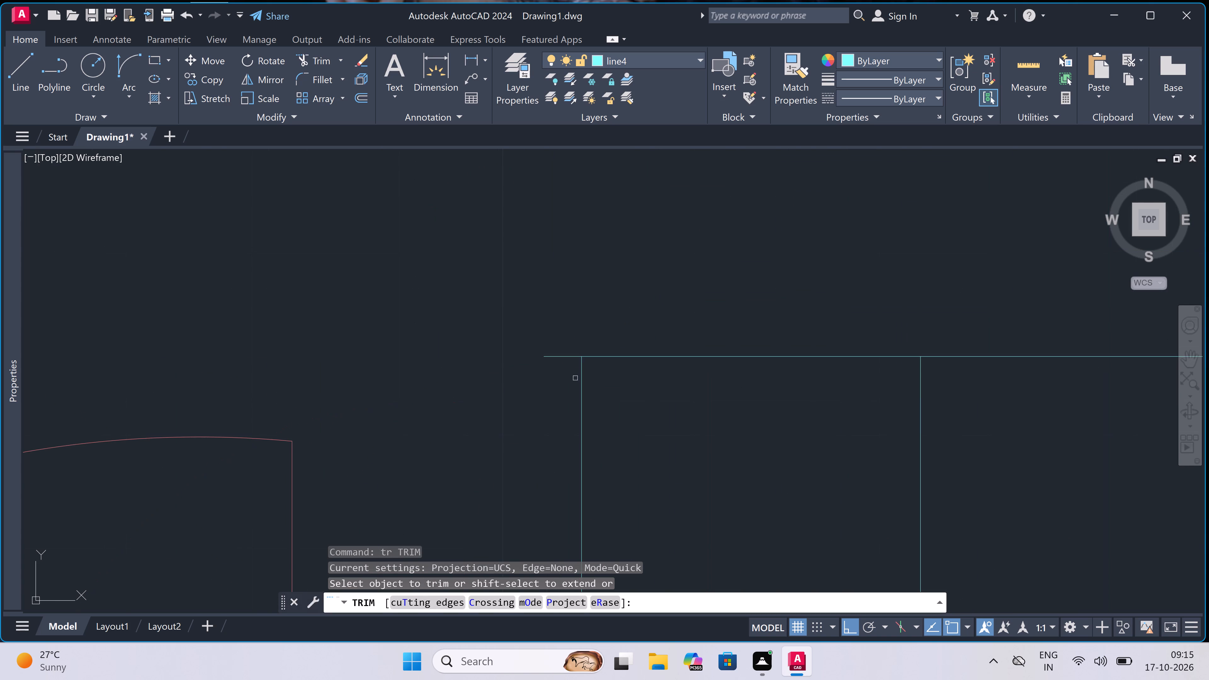
pyautogui.click(575, 378)
pyautogui.click(577, 326)
pyautogui.press('Escape')
pyautogui.scroll(-3, 577, 326)
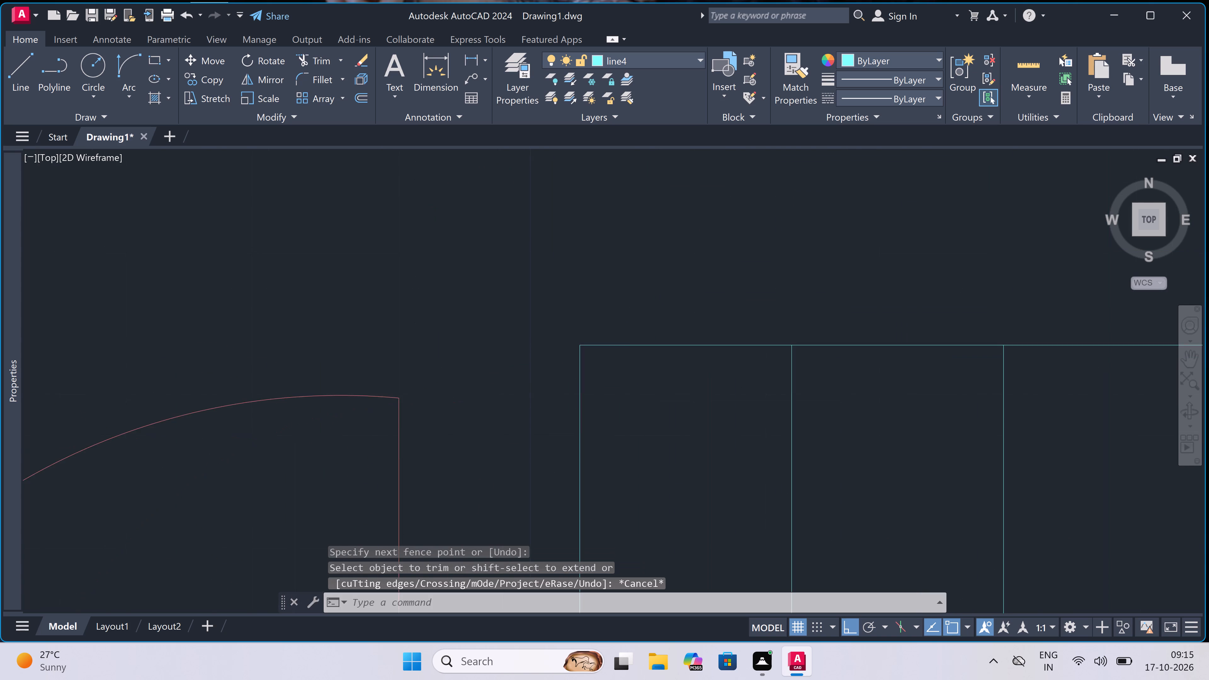
pyautogui.scroll(-4, 577, 326)
pyautogui.scroll(2, 577, 326)
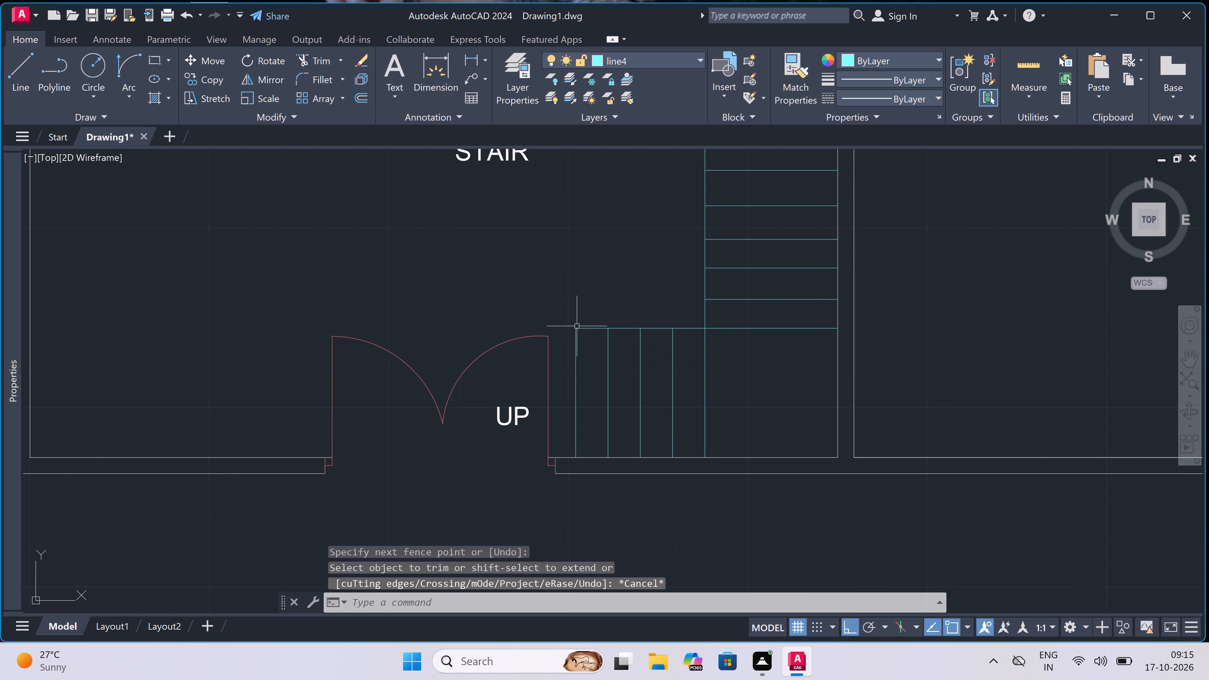
# Draw the stair's walking line from west of the southern flight through the eastern flight to the northern flight's middle tread line.
pyautogui.press('l')
pyautogui.press('space')
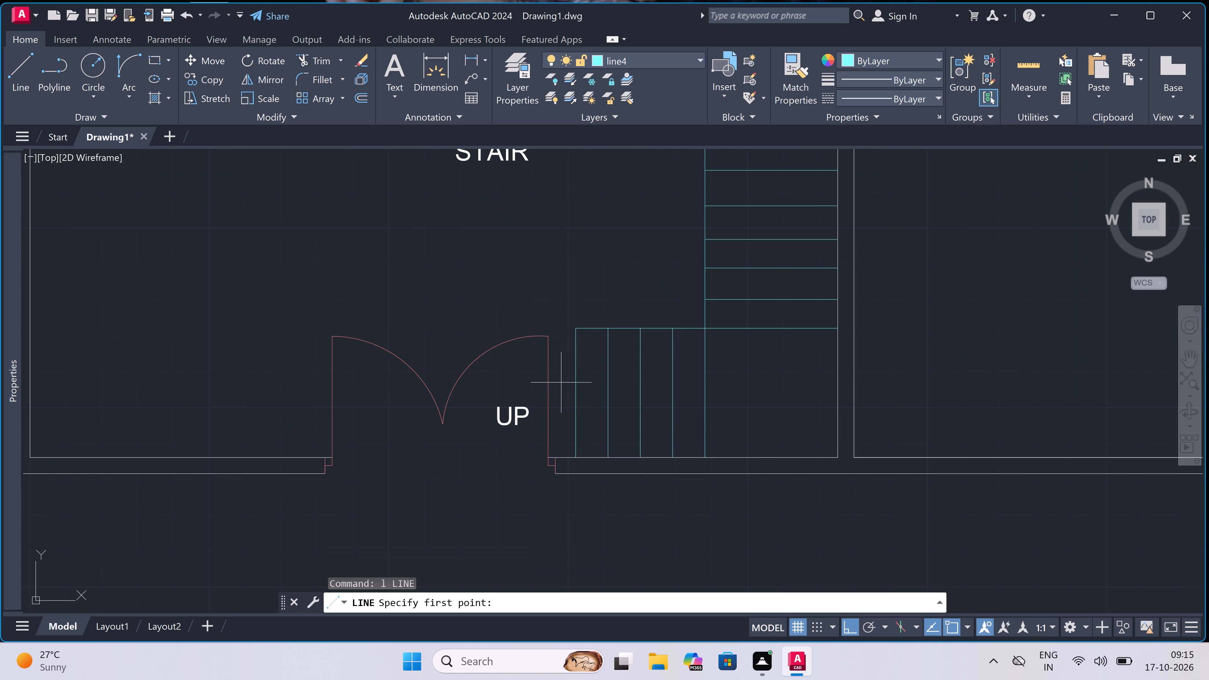
pyautogui.click(561, 407)
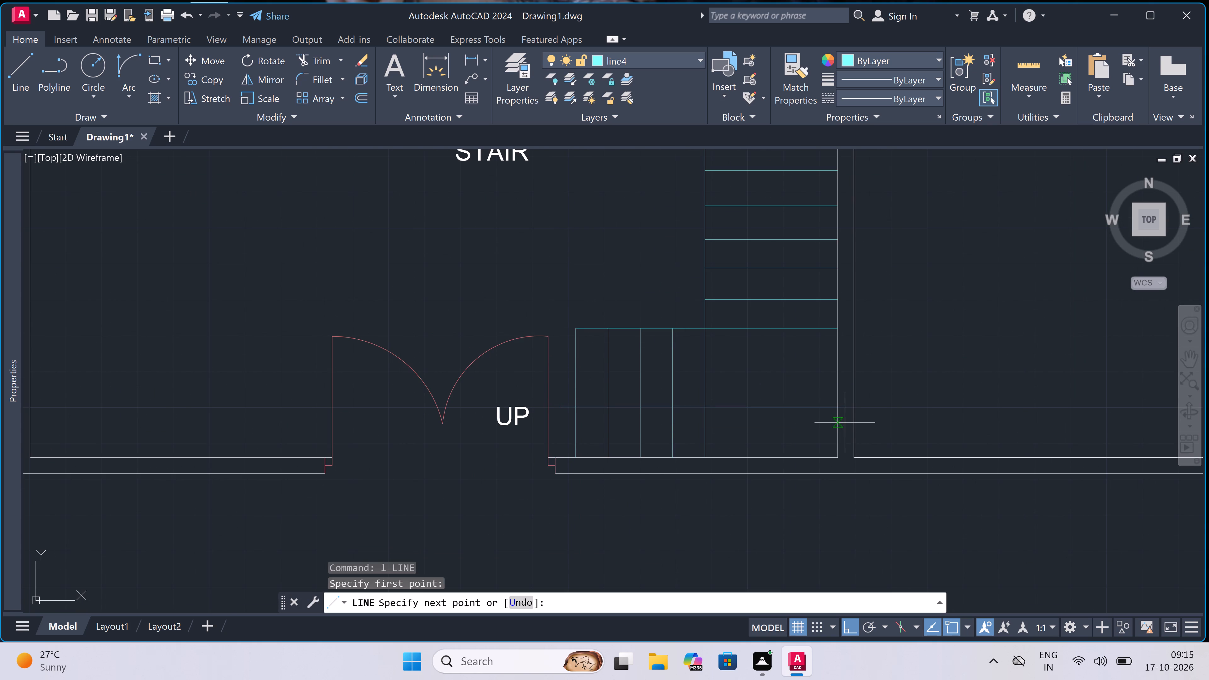
pyautogui.click(781, 407)
pyautogui.scroll(-3, 781, 406)
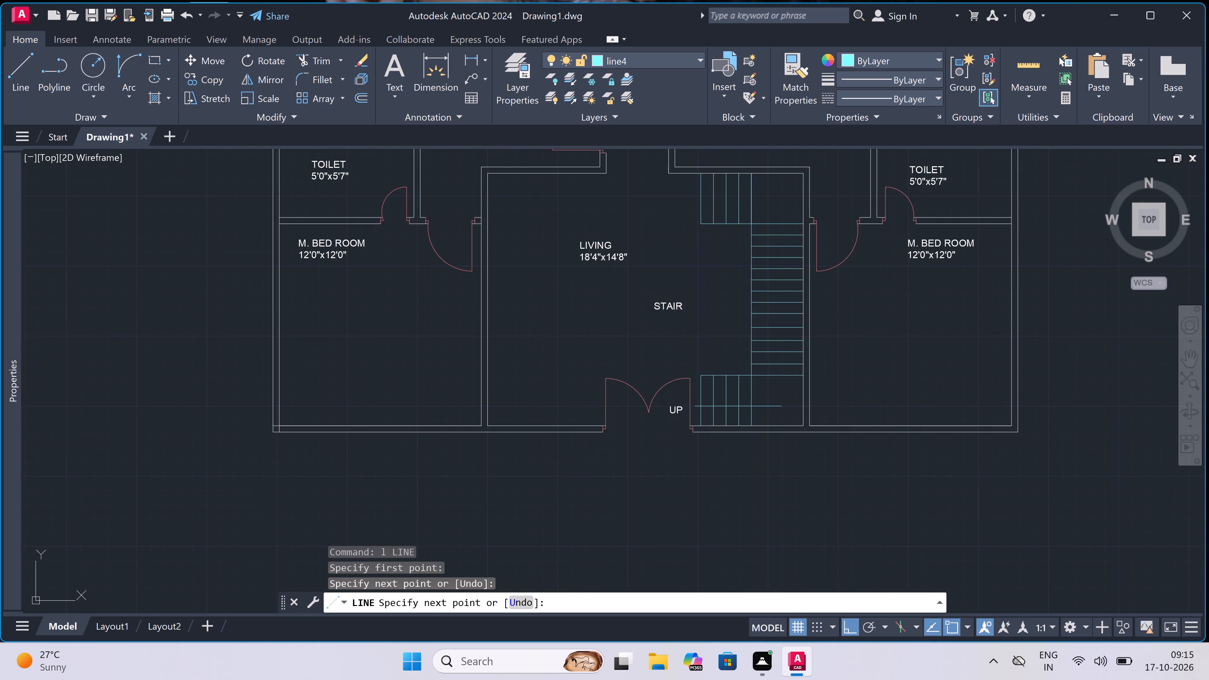
pyautogui.scroll(3, 783, 261)
pyautogui.click(784, 305)
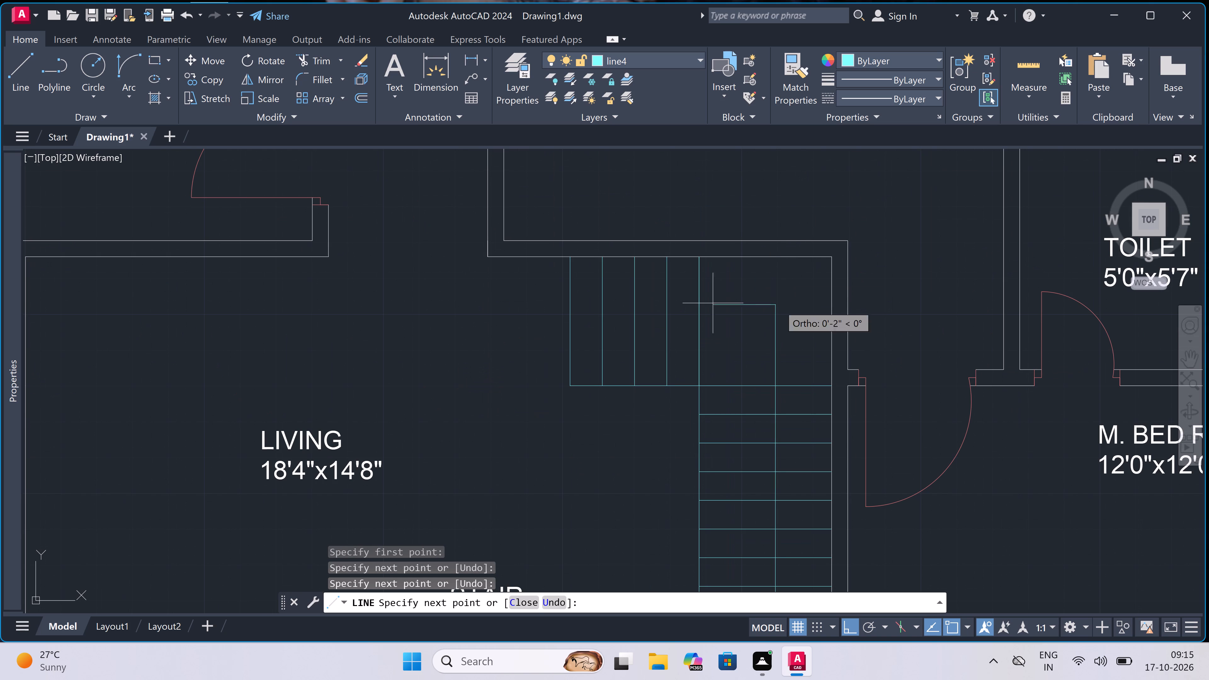
pyautogui.scroll(2, 653, 307)
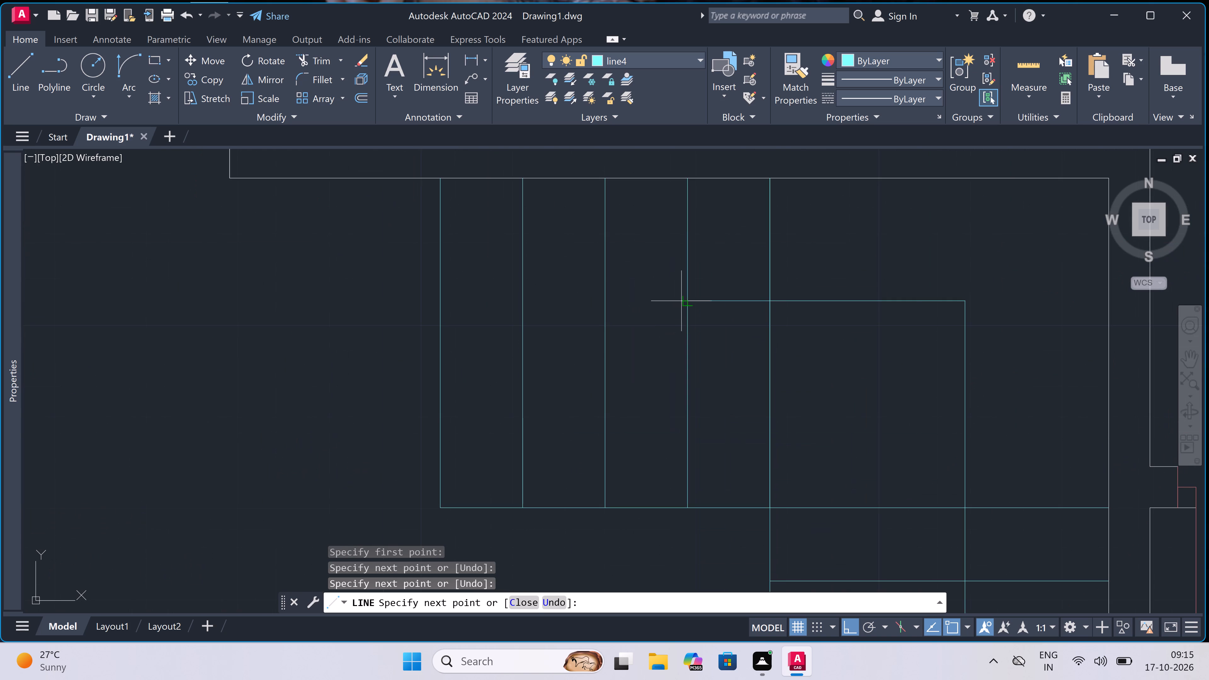
pyautogui.click(605, 302)
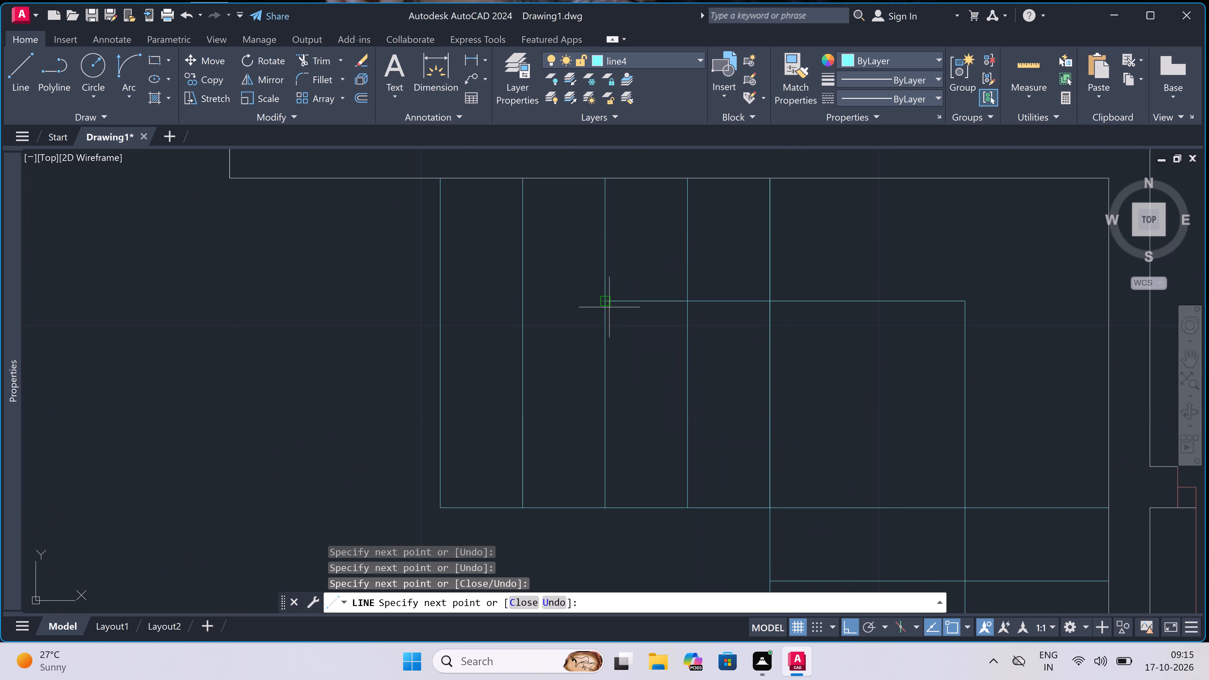
# Draw a west-pointing triangular arrowhead at the walking line's northern end, one tread long, with its base on the adjacent tread line.
pyautogui.press('F8')
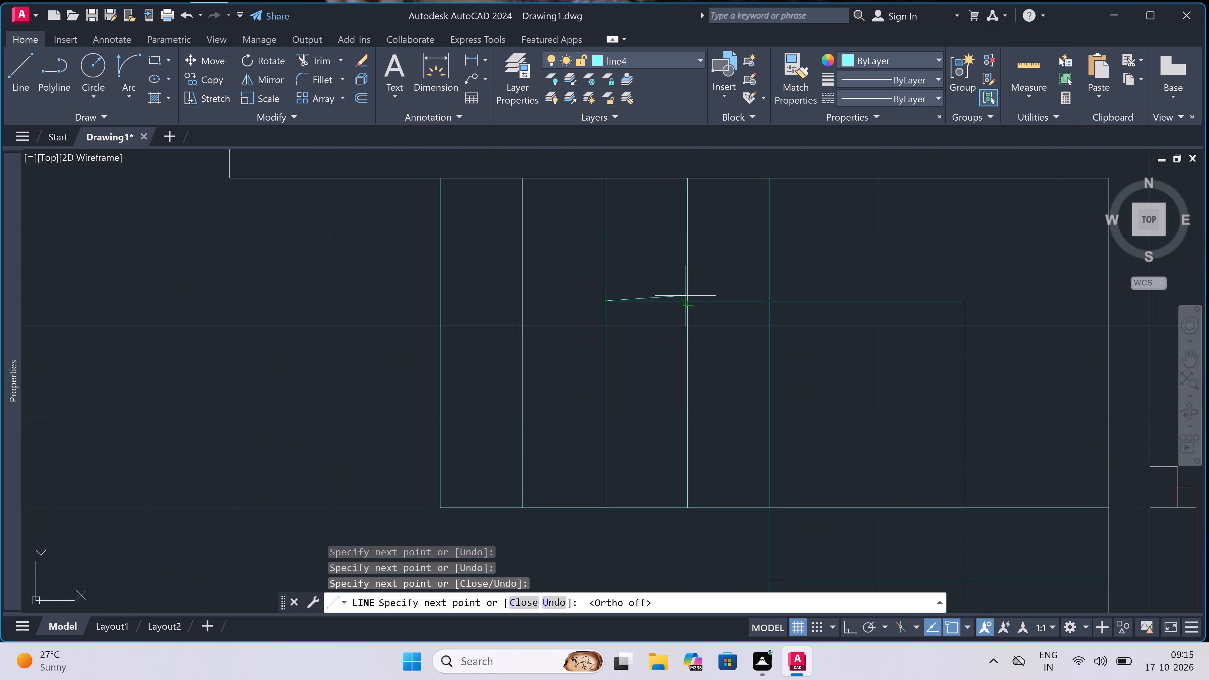
pyautogui.doubleClick(690, 261)
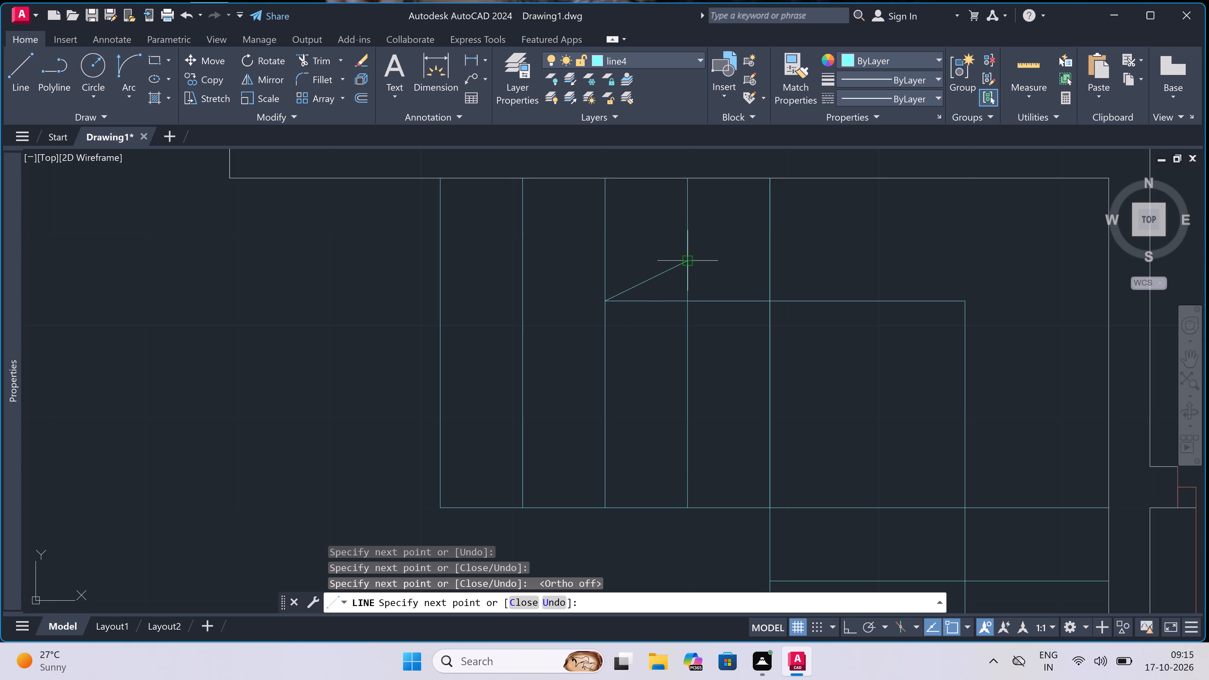
pyautogui.press('F8')
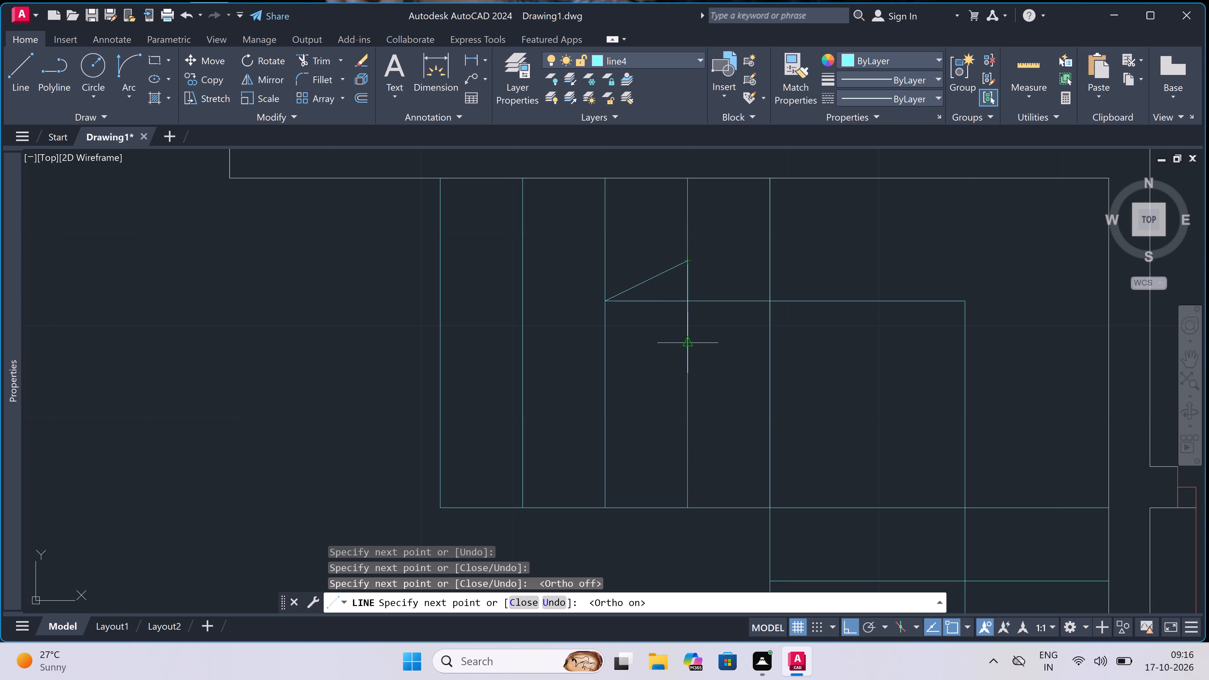
pyautogui.doubleClick(687, 340)
pyautogui.press('F8')
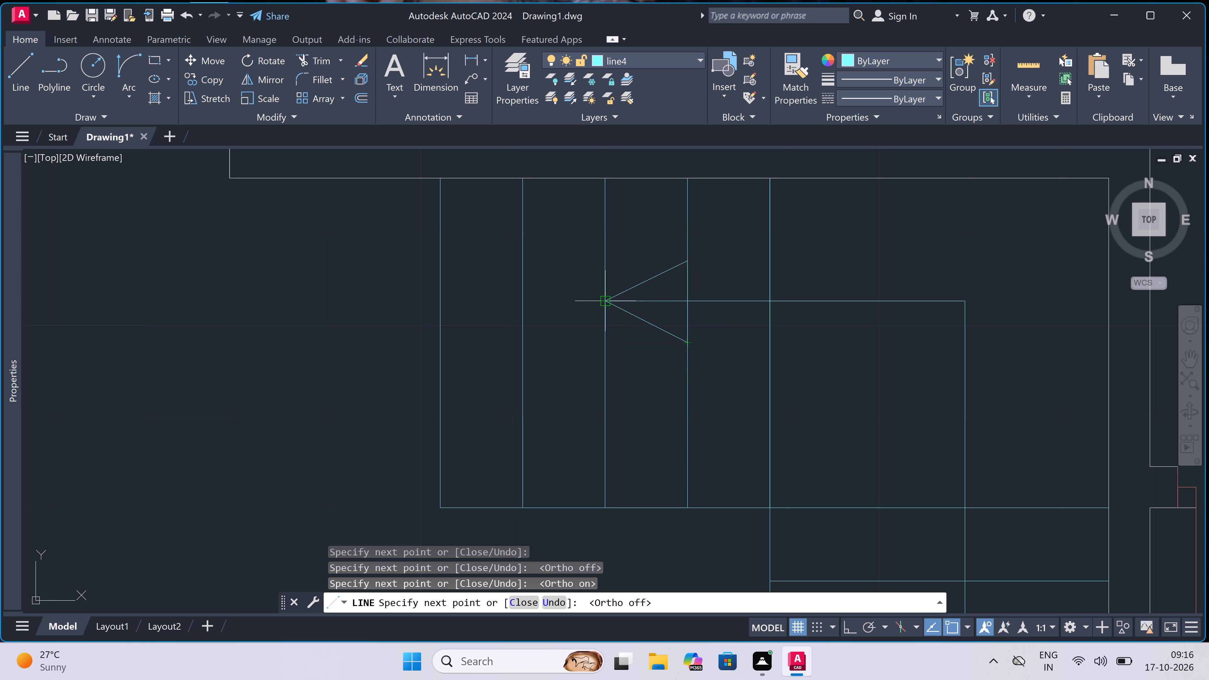
pyautogui.click(599, 301)
pyautogui.press('Escape')
# Trim the part of the walking line inside the arrowhead.
pyautogui.press('t')
pyautogui.write('r')
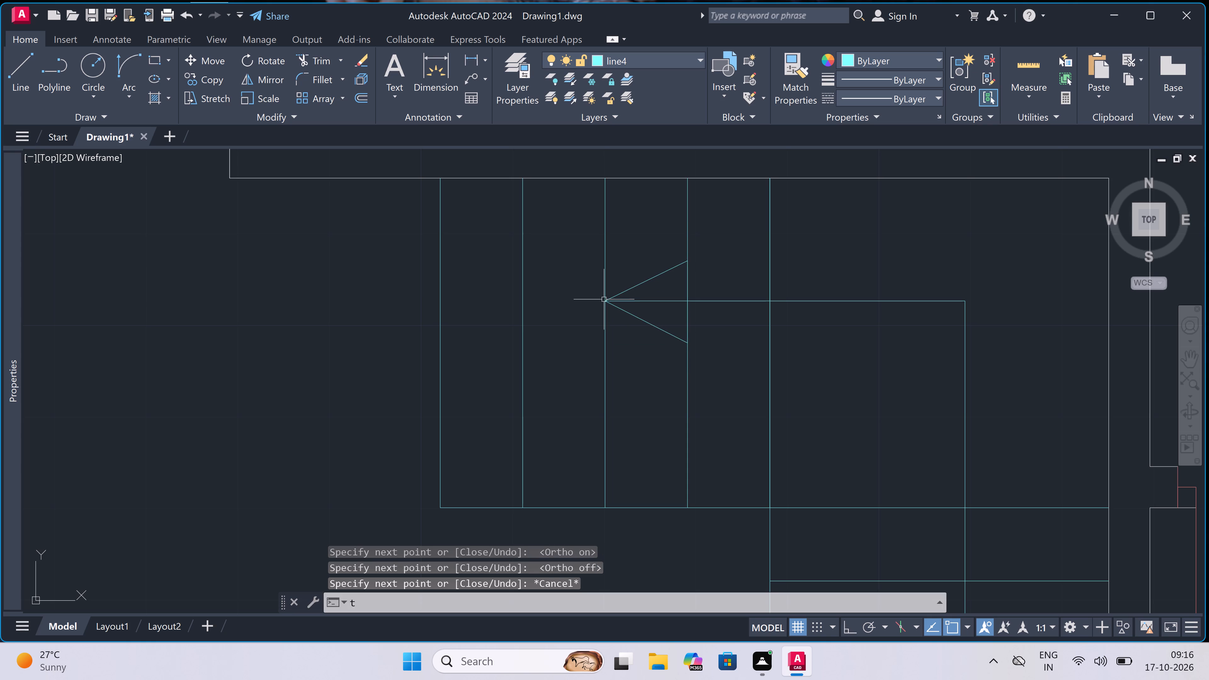
pyautogui.press('space')
pyautogui.doubleClick(666, 303)
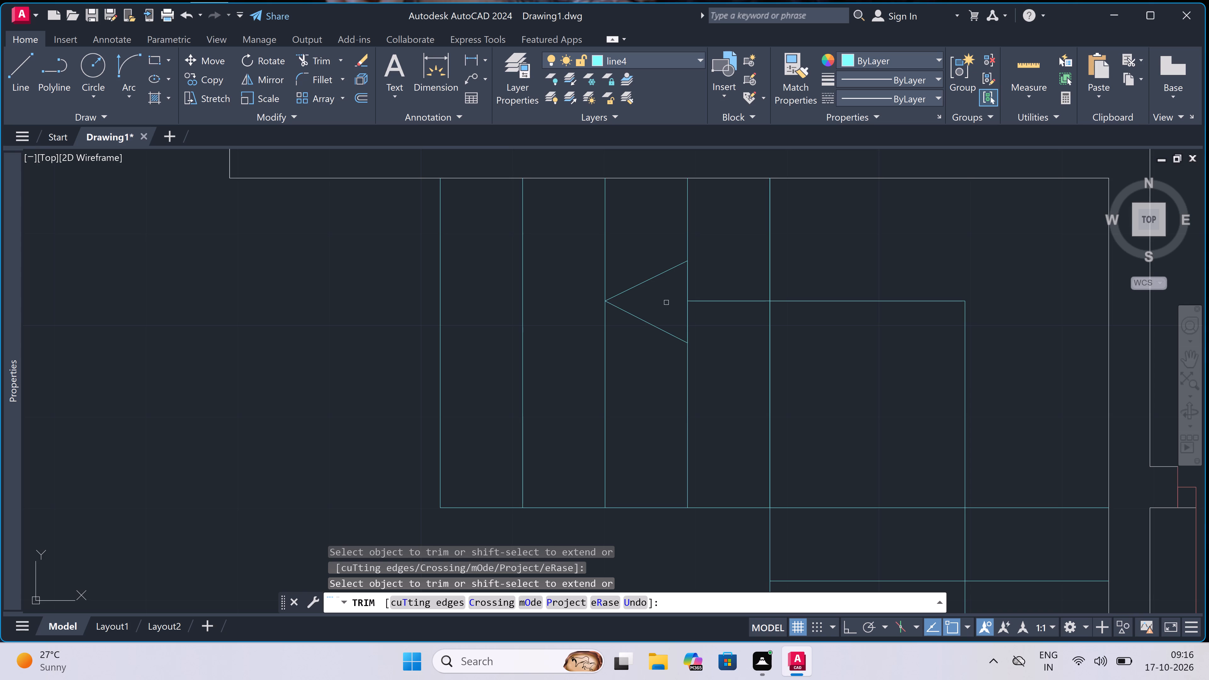
pyautogui.press('Escape')
# Move the STAIR label northeast, close to the eastern flight's west edge.
pyautogui.scroll(-6, 666, 302)
pyautogui.scroll(3, 646, 382)
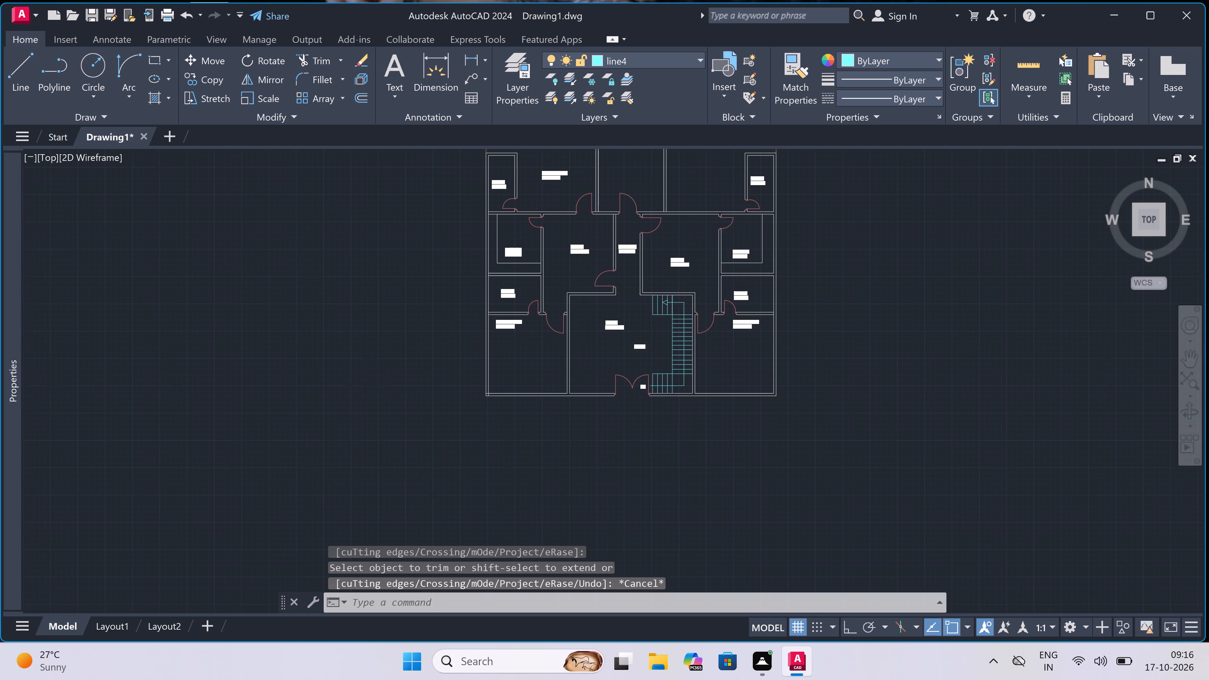
pyautogui.scroll(-2, 647, 382)
pyautogui.scroll(2, 637, 316)
pyautogui.click(636, 331)
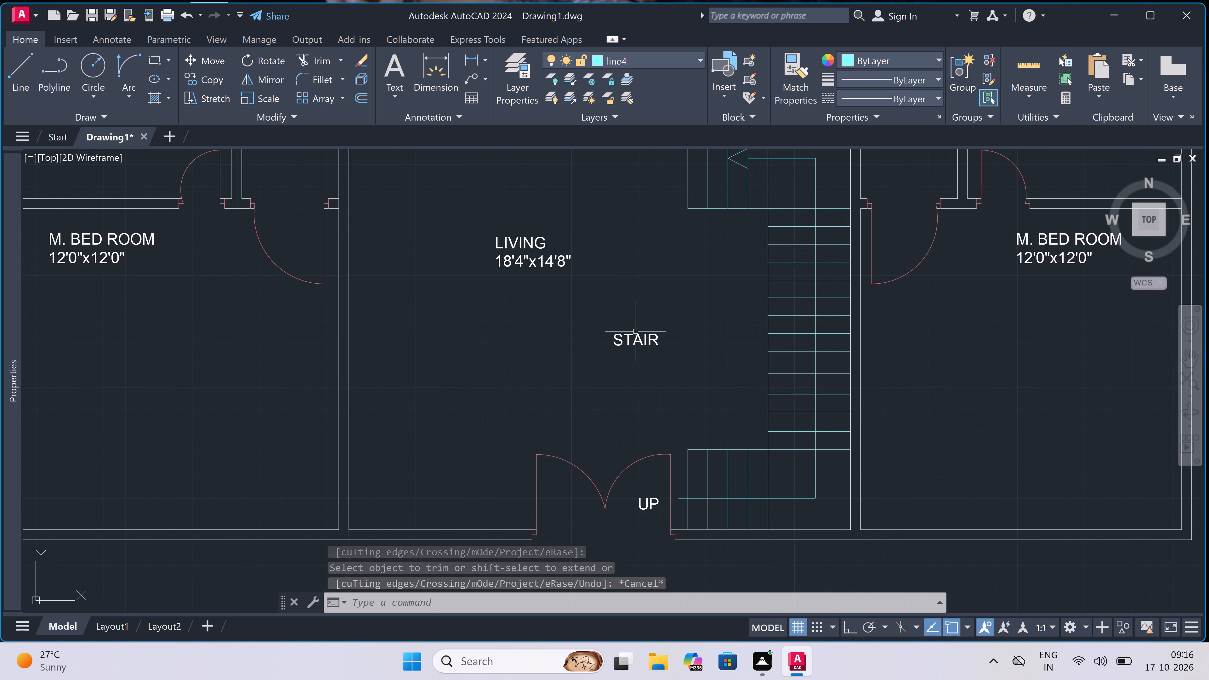
pyautogui.click(629, 344)
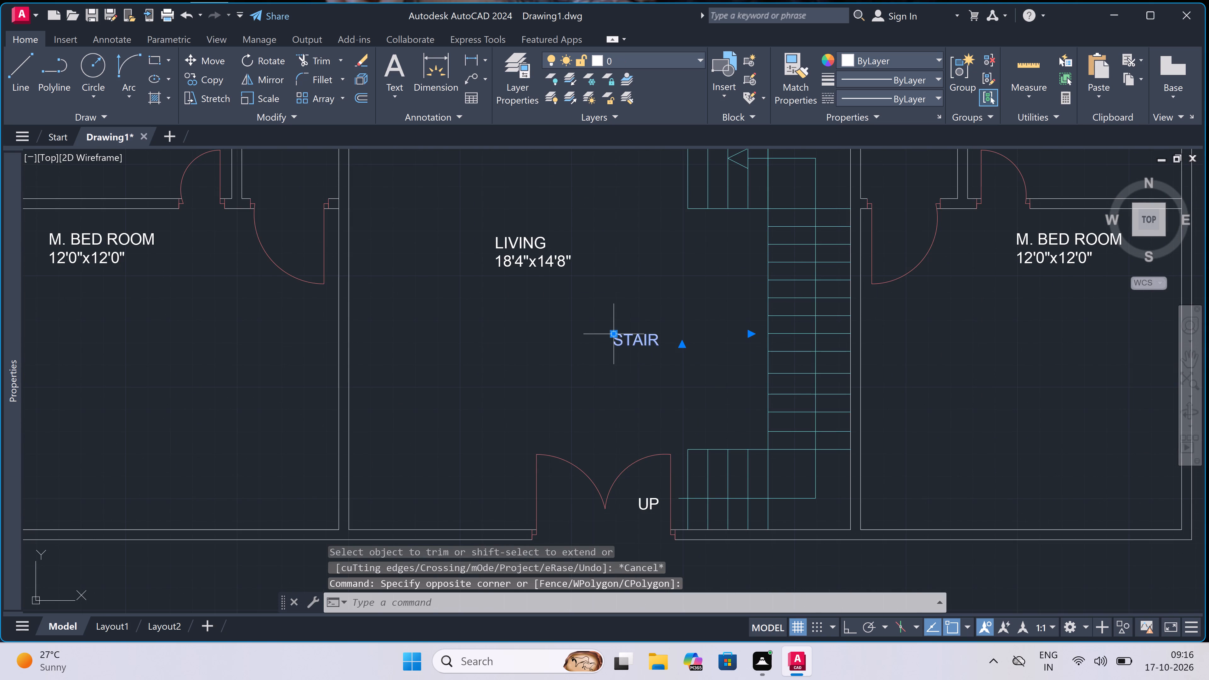
pyautogui.click(616, 331)
pyautogui.click(695, 301)
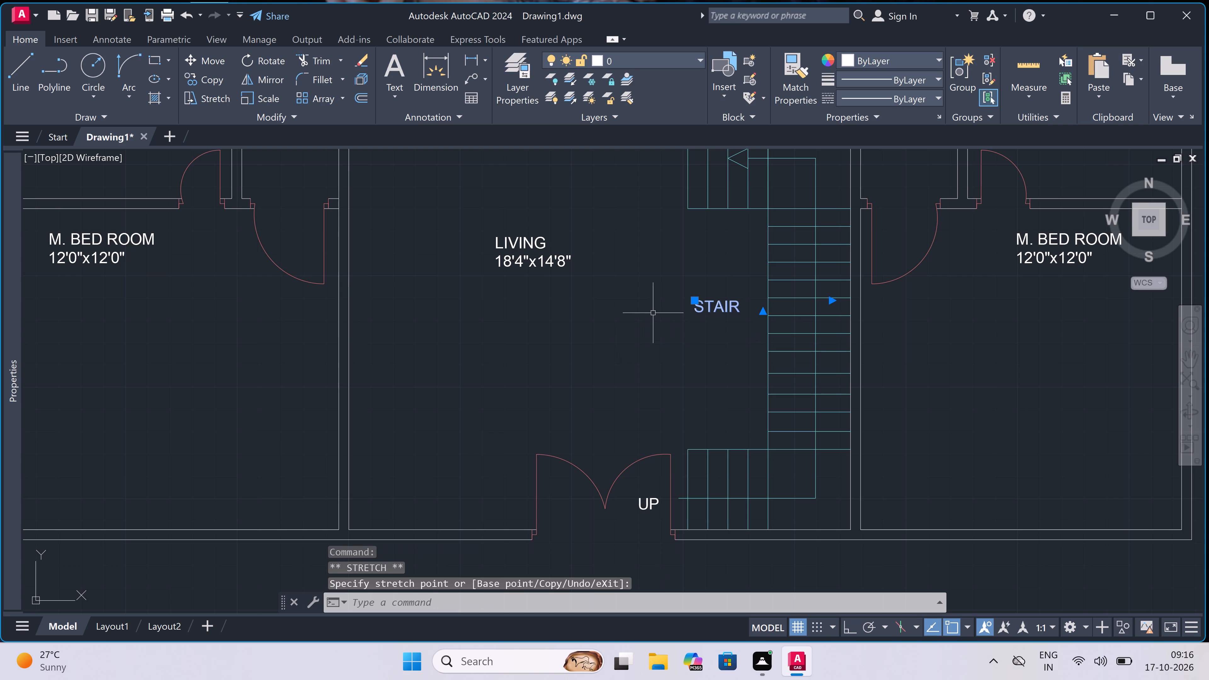
pyautogui.press('Escape')
# Move the western TOILET 5'0"x5'7" label slightly northeast within its room.
pyautogui.scroll(-3, 655, 334)
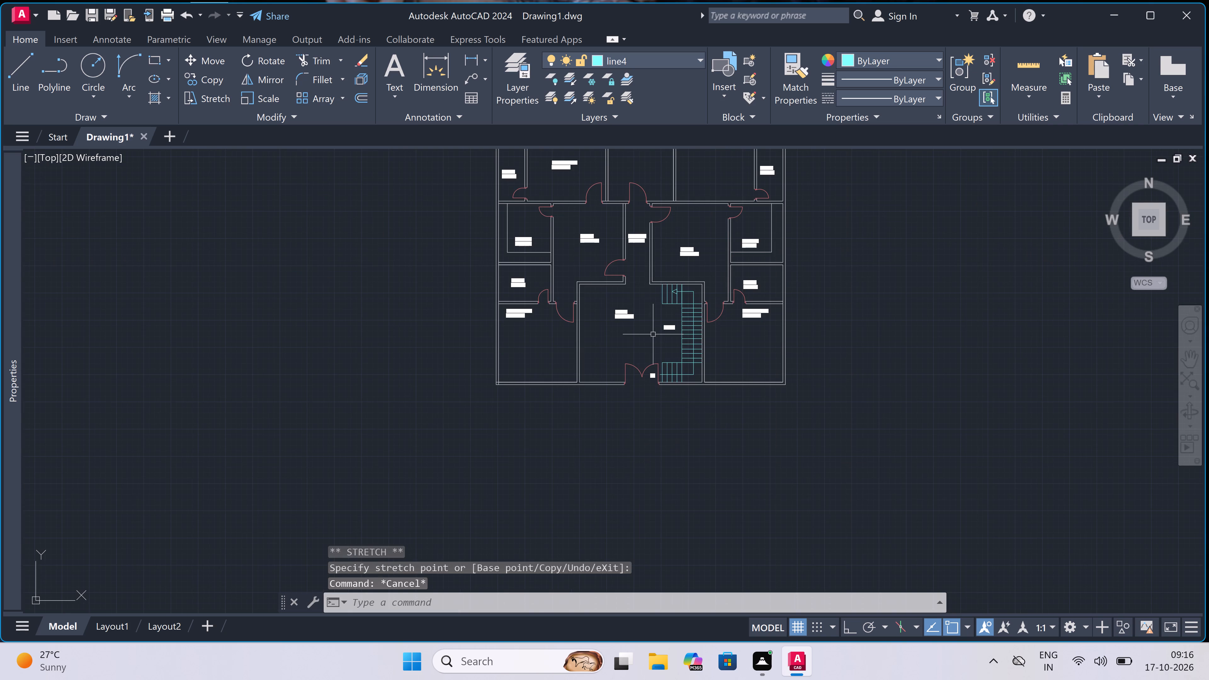
pyautogui.scroll(-1, 653, 335)
pyautogui.scroll(3, 574, 323)
pyautogui.scroll(-4, 572, 324)
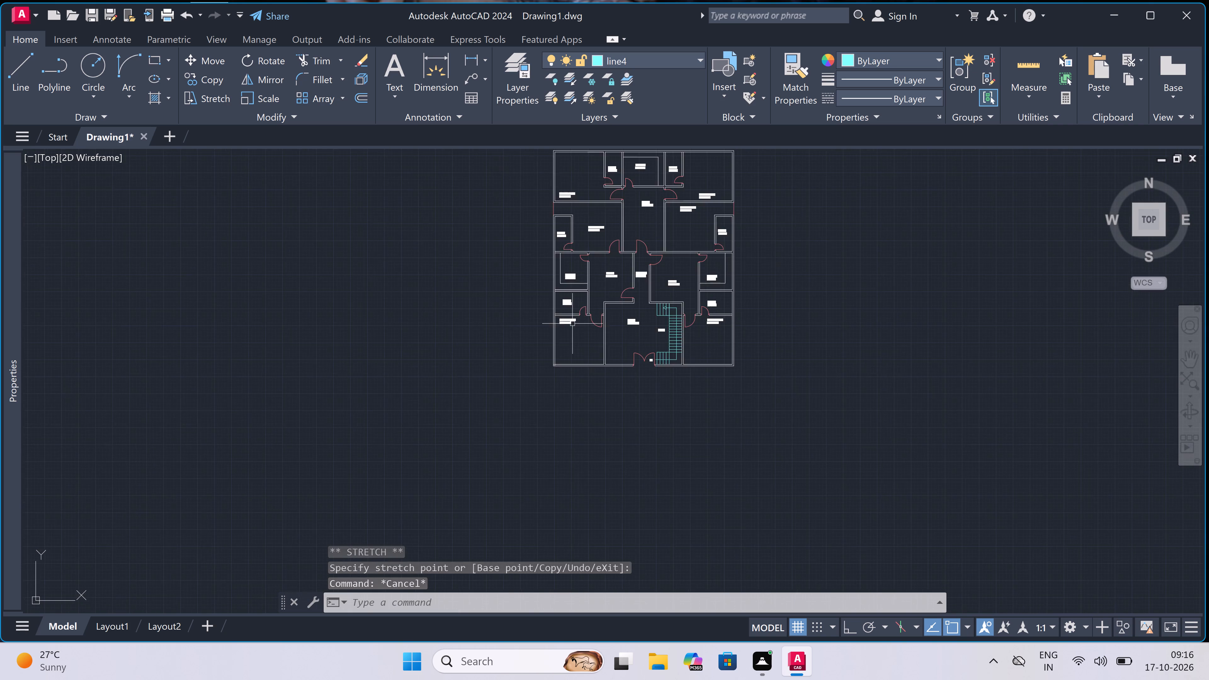
pyautogui.scroll(4, 562, 306)
pyautogui.click(593, 340)
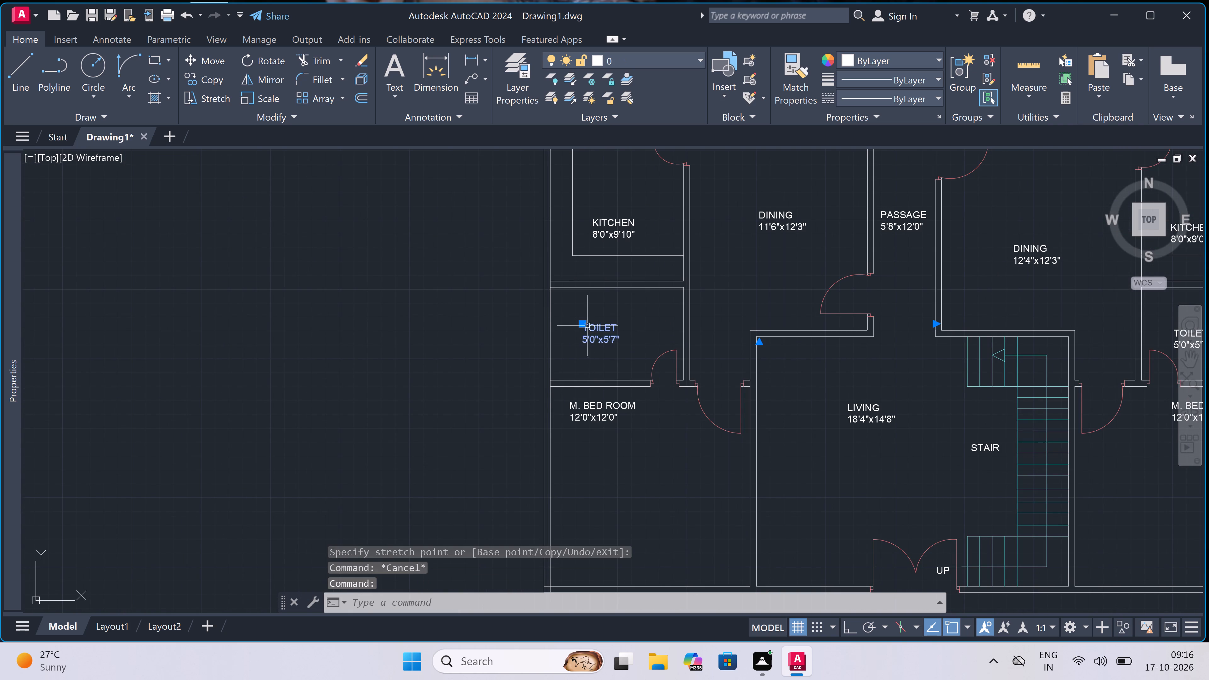
pyautogui.click(585, 323)
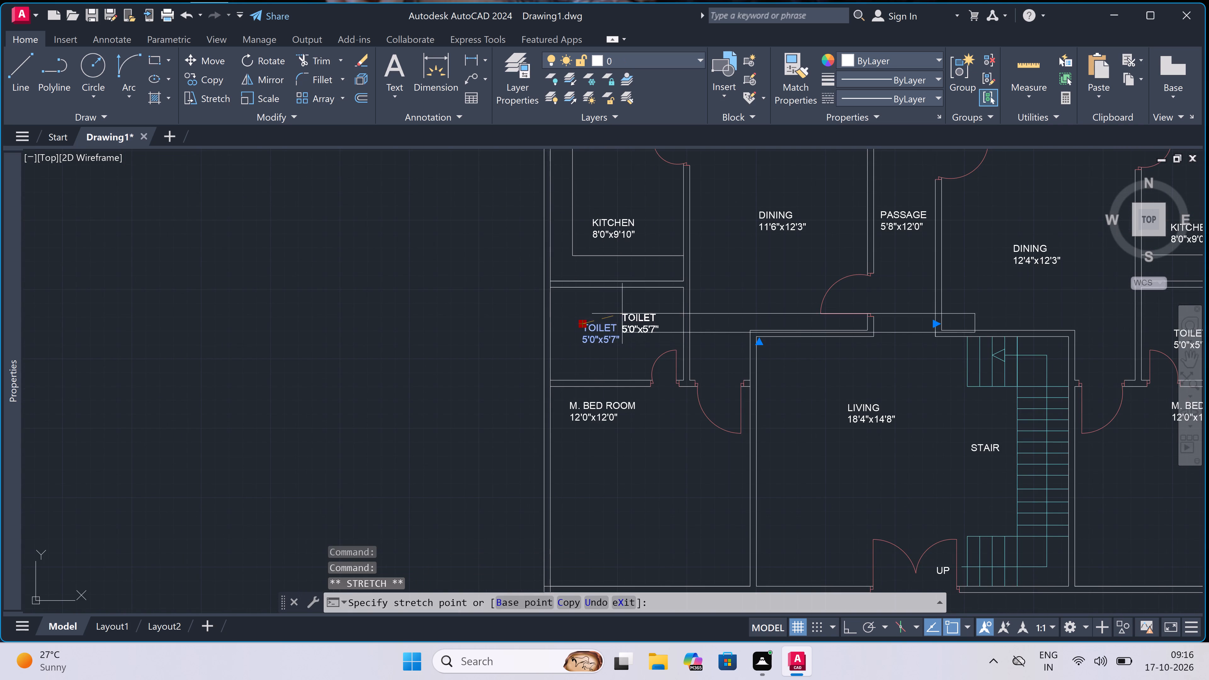
pyautogui.moveTo(623, 314); pyautogui.dragTo(619, 315)
pyautogui.press('Escape')
# Move the eastern TOILET 5'0"x5'7" label northwest within its room, clear of the door swing.
pyautogui.scroll(-4, 619, 321)
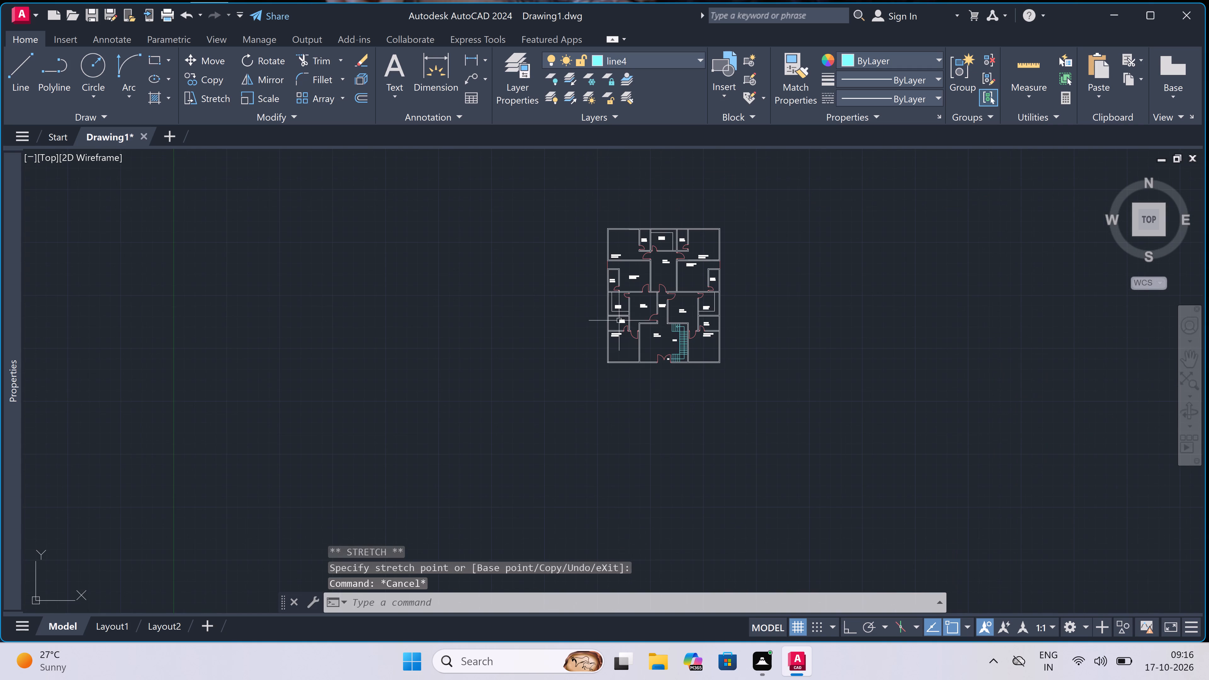
pyautogui.scroll(4, 720, 327)
pyautogui.scroll(2, 653, 300)
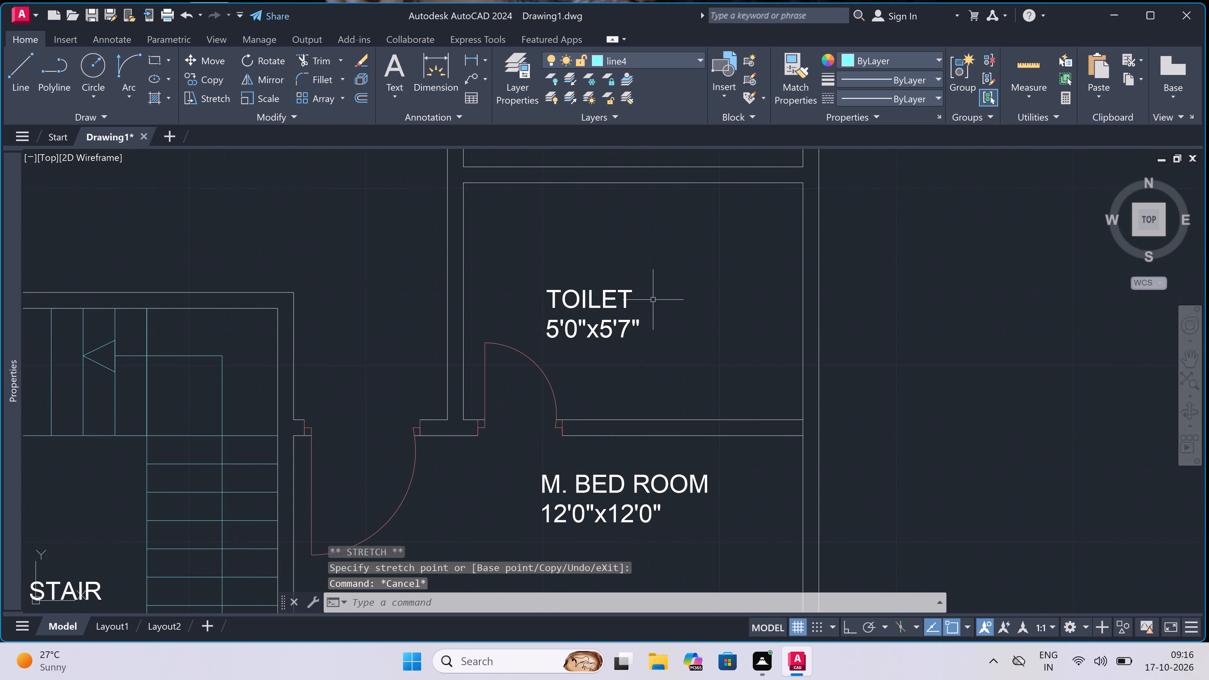
pyautogui.click(566, 287)
pyautogui.click(543, 287)
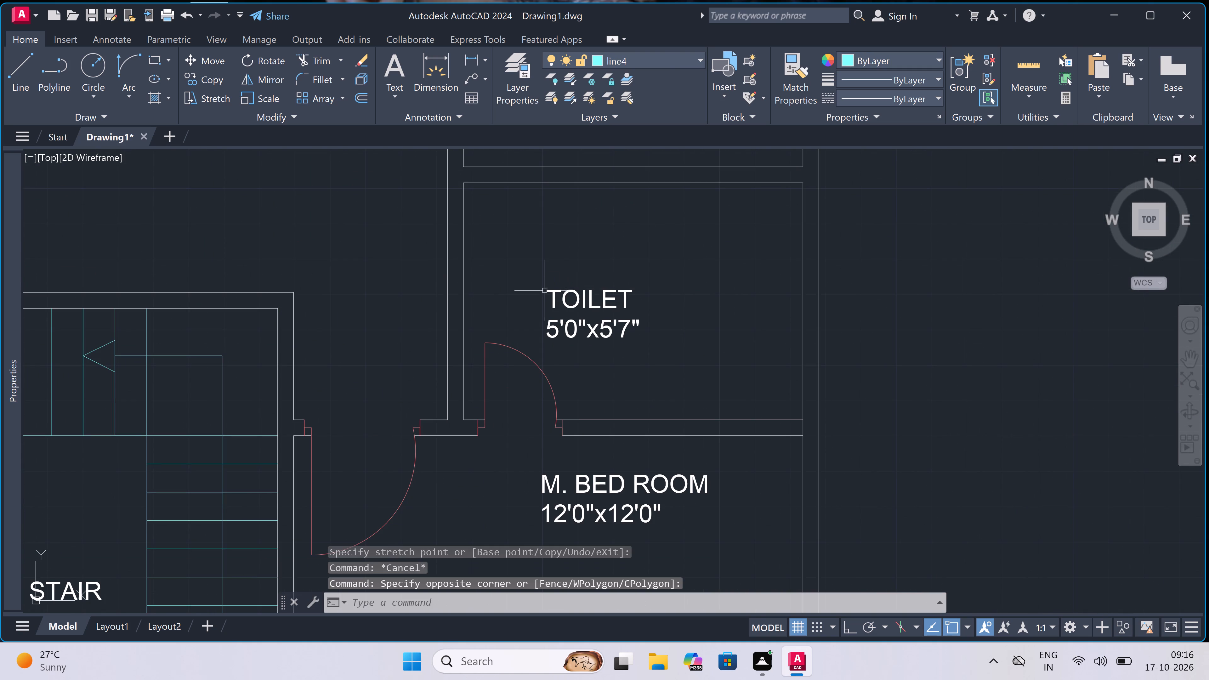
pyautogui.click(551, 293)
pyautogui.click(547, 292)
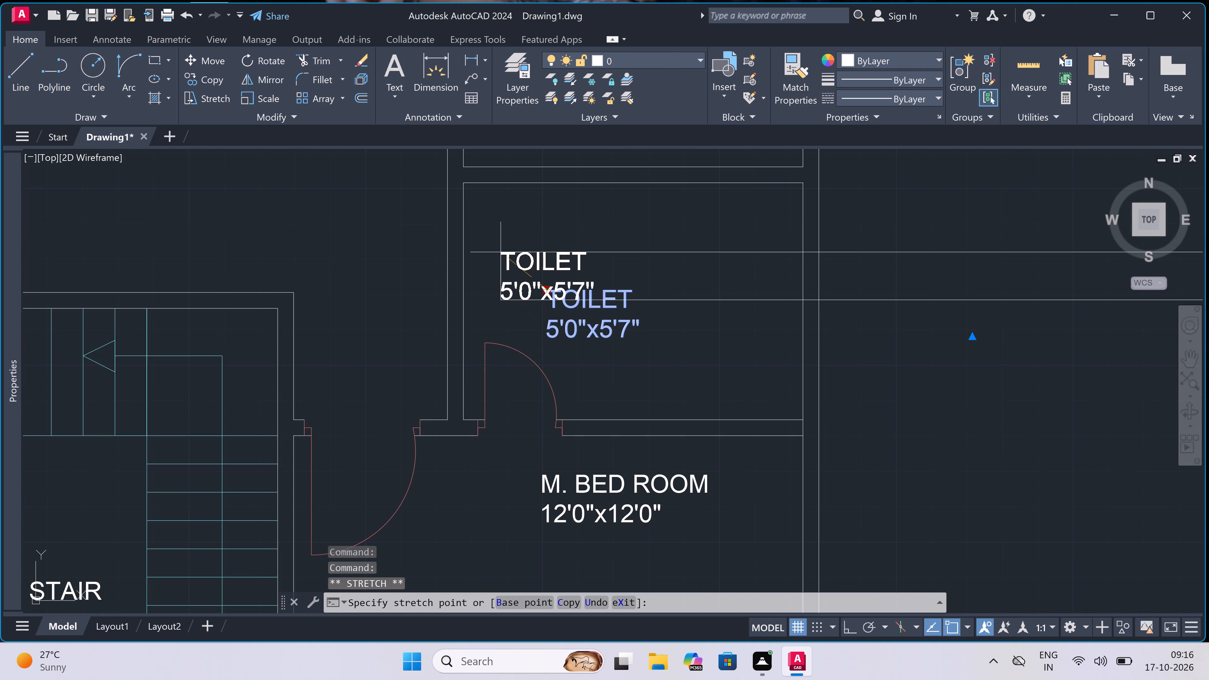
pyautogui.click(501, 250)
pyautogui.press('Escape')
# Make line3 the current layer.
pyautogui.scroll(-3, 644, 278)
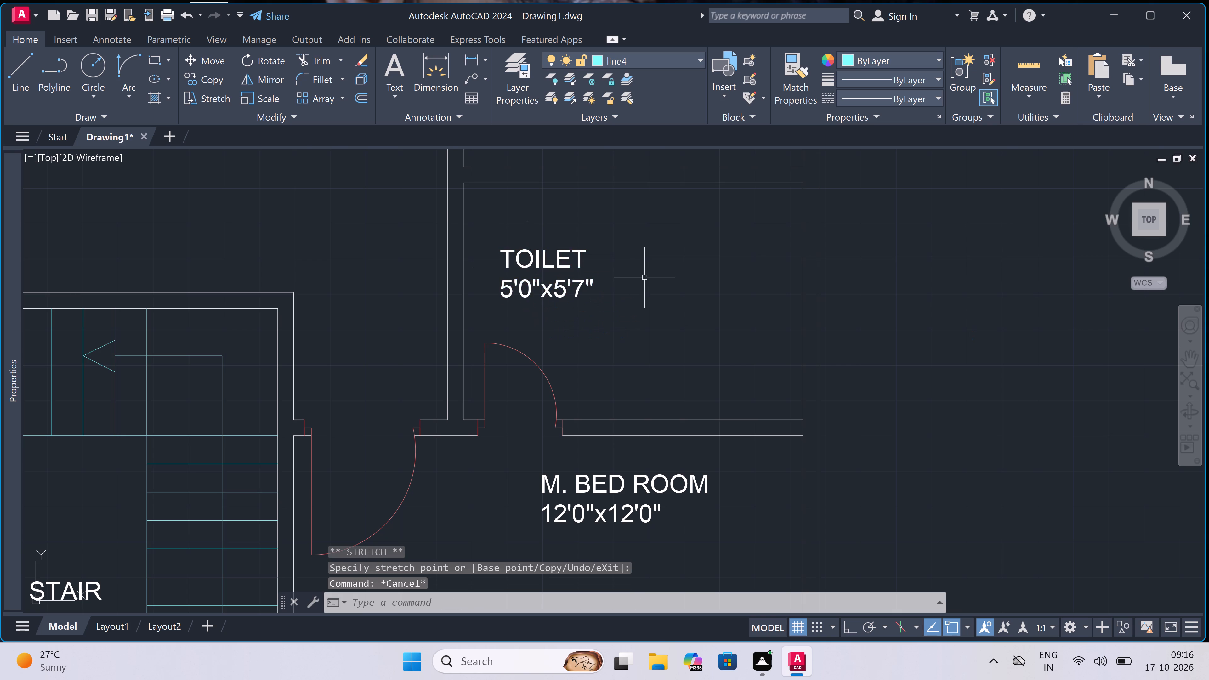
pyautogui.scroll(-2, 644, 279)
pyautogui.scroll(1, 647, 284)
pyautogui.scroll(-2, 647, 284)
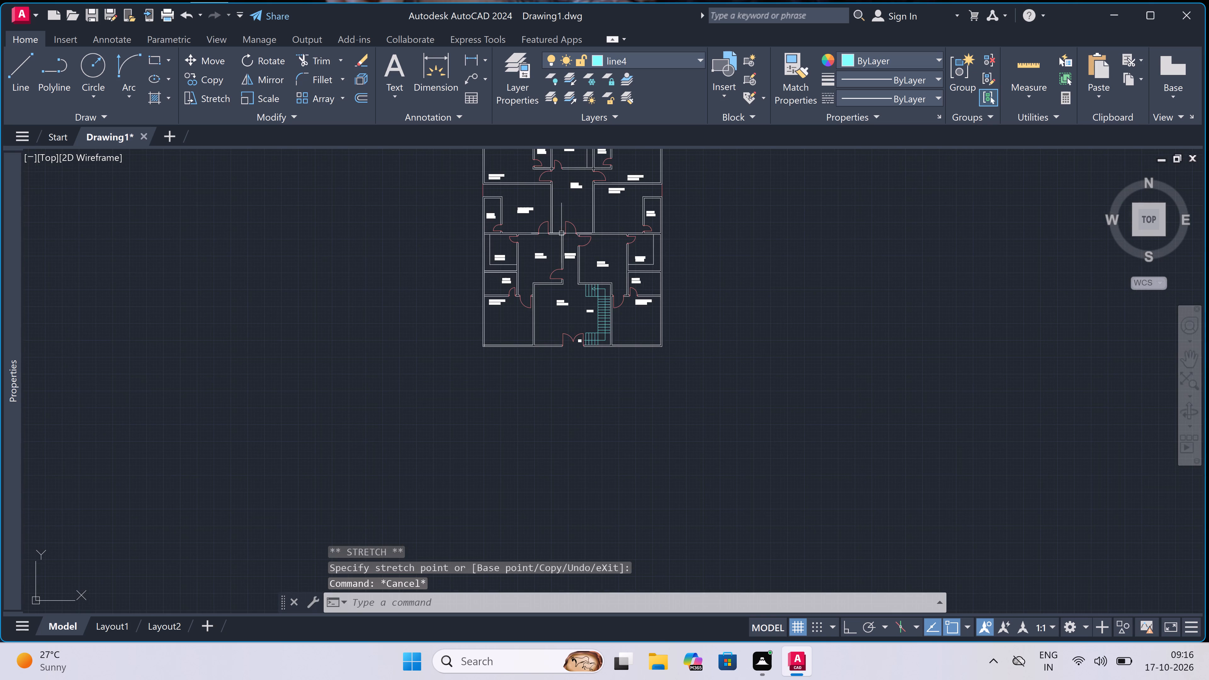
pyautogui.scroll(2, 540, 226)
pyautogui.scroll(-3, 540, 225)
pyautogui.scroll(2, 519, 202)
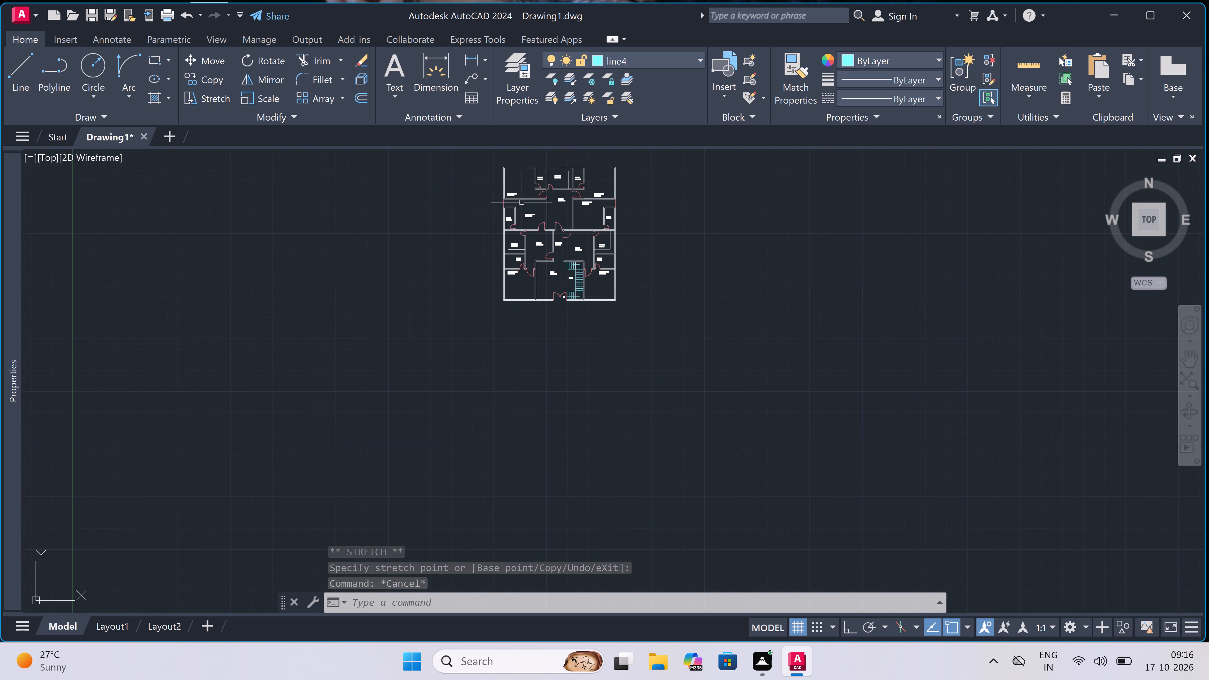
pyautogui.scroll(2, 519, 202)
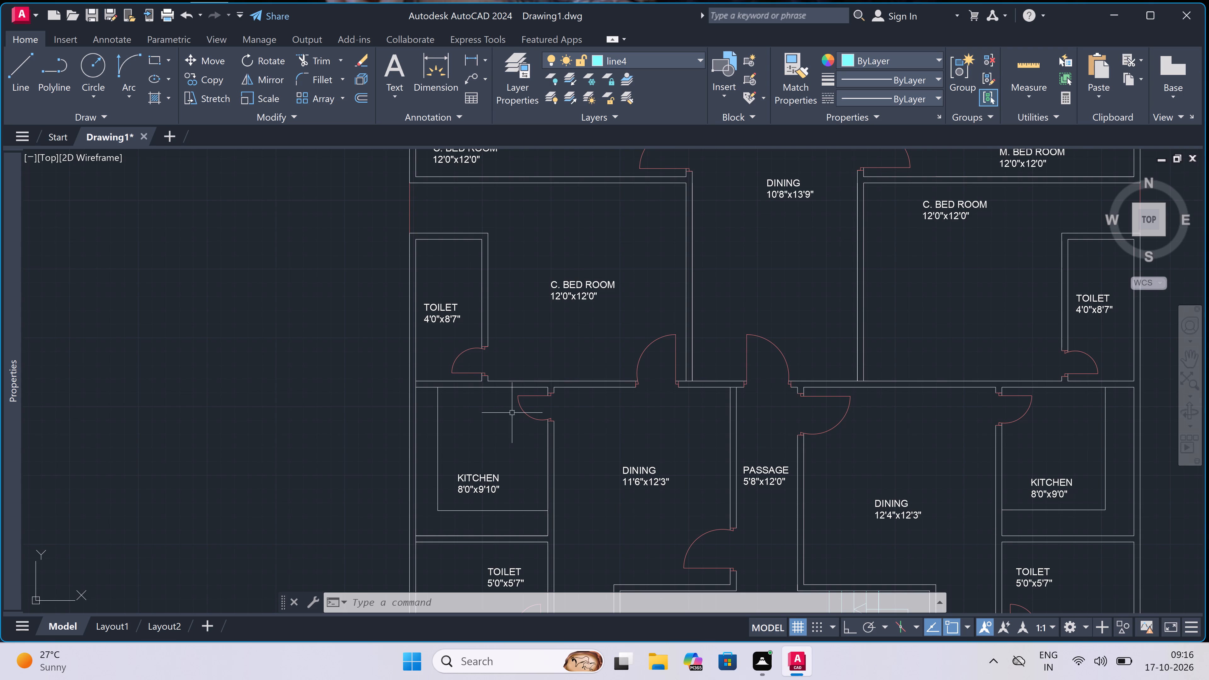
pyautogui.click(635, 61)
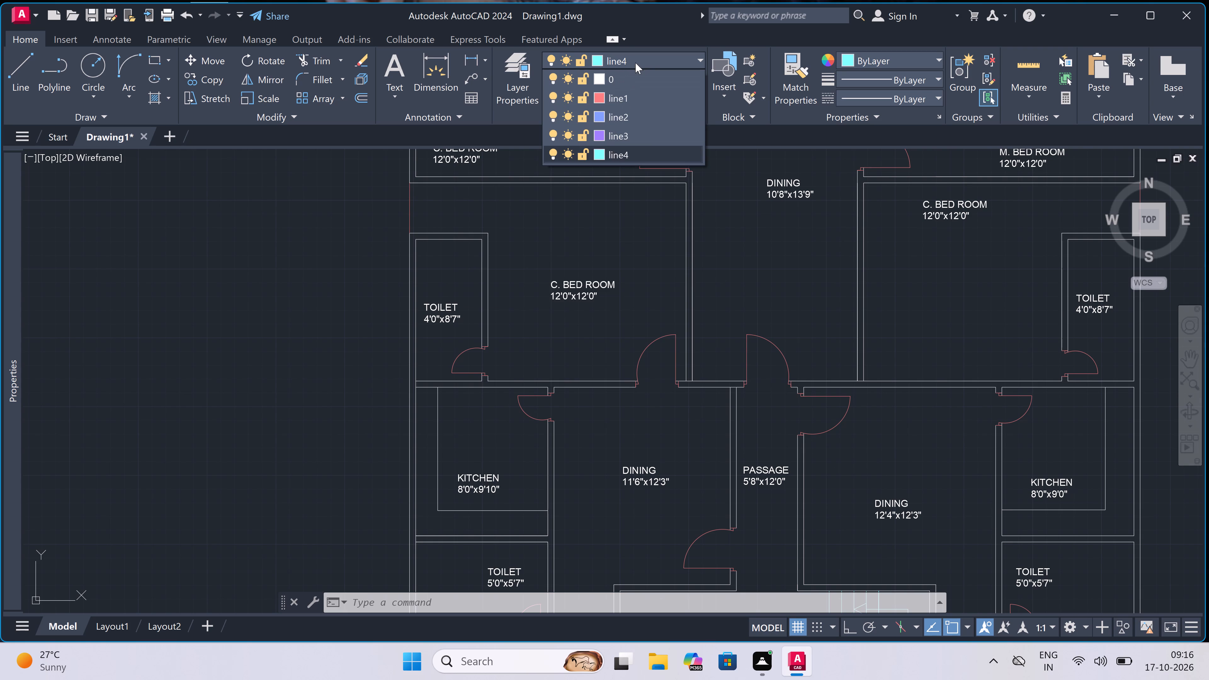
pyautogui.click(634, 130)
# Draw a short line across the north wall of the northwest C. BED ROOM, near its west end, returning to mid-wall.
pyautogui.scroll(-5, 442, 280)
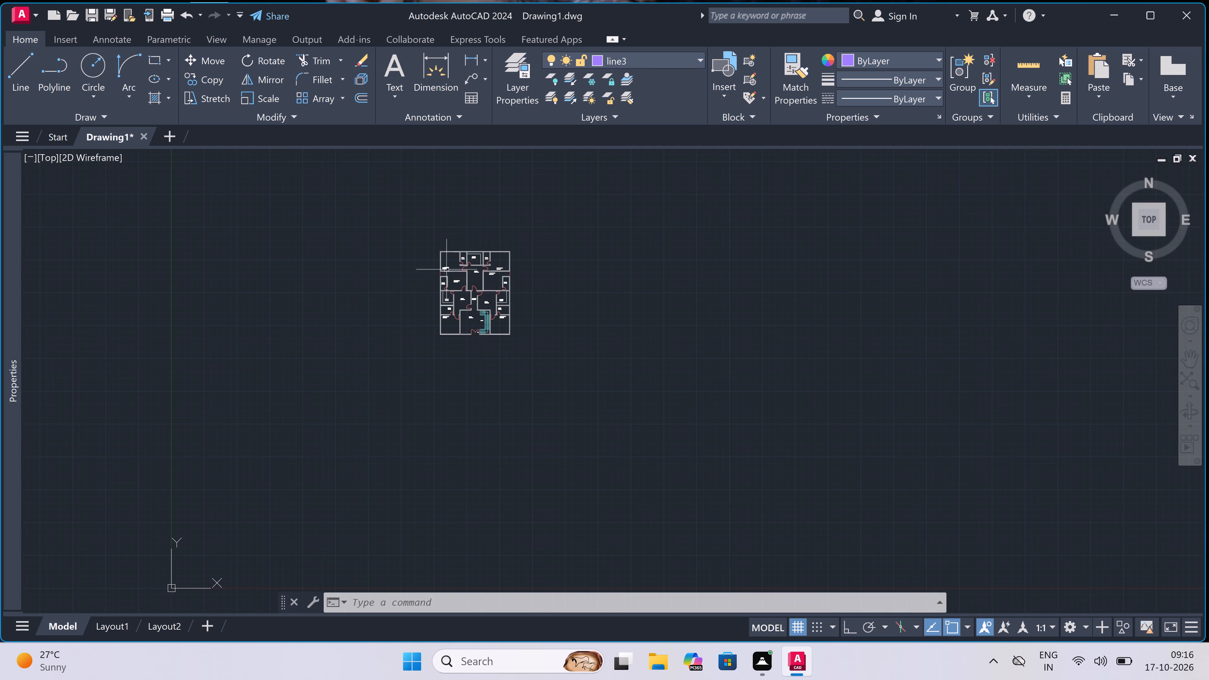
pyautogui.scroll(4, 451, 257)
pyautogui.scroll(3, 377, 266)
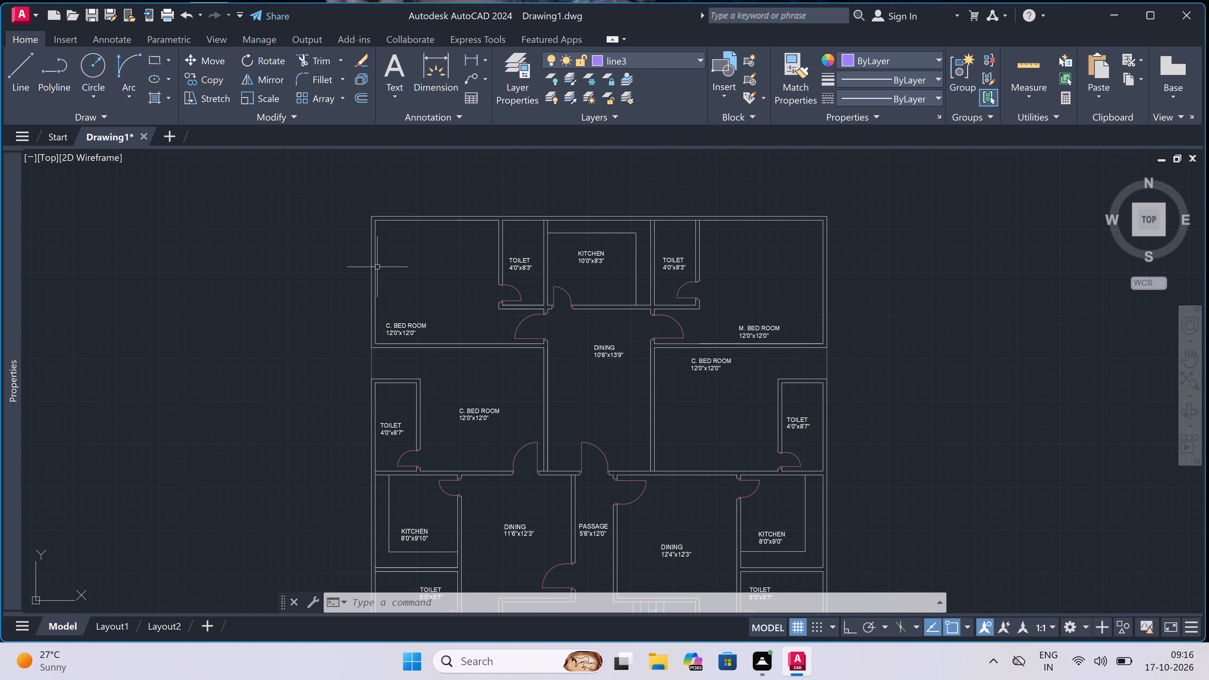
pyautogui.scroll(-2, 383, 260)
pyautogui.press('l')
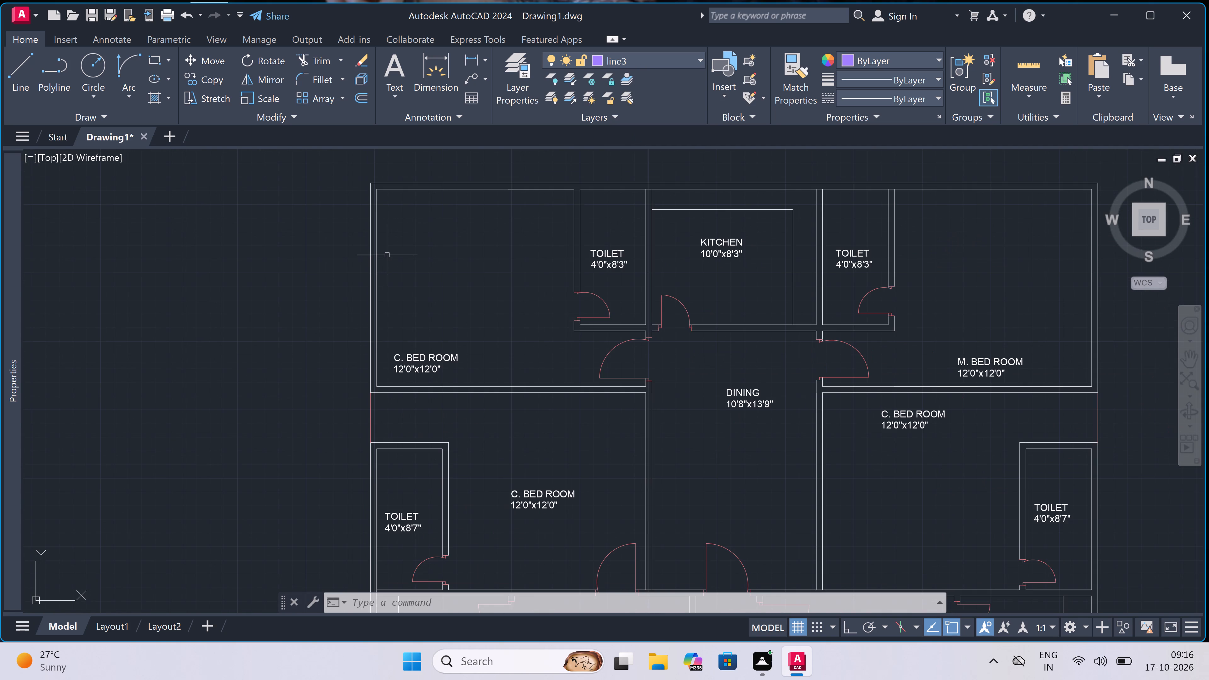
pyautogui.press('space')
pyautogui.scroll(2, 411, 182)
pyautogui.click(411, 182)
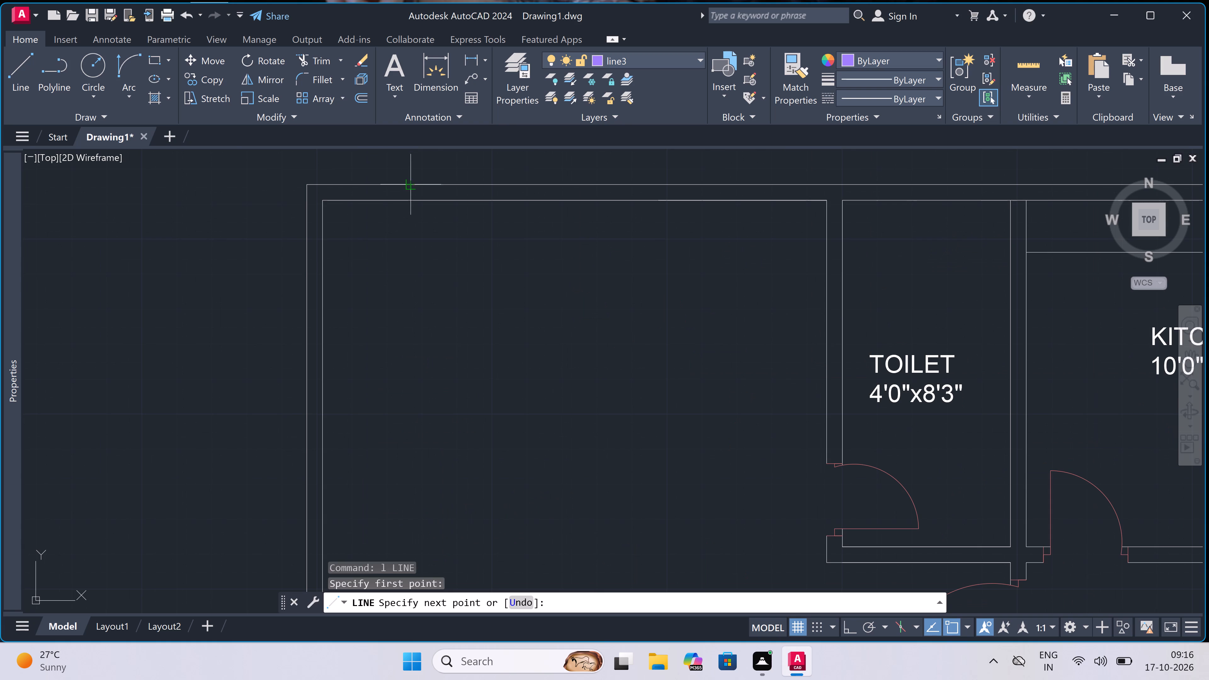
pyautogui.click(415, 197)
pyautogui.tripleClick(413, 191)
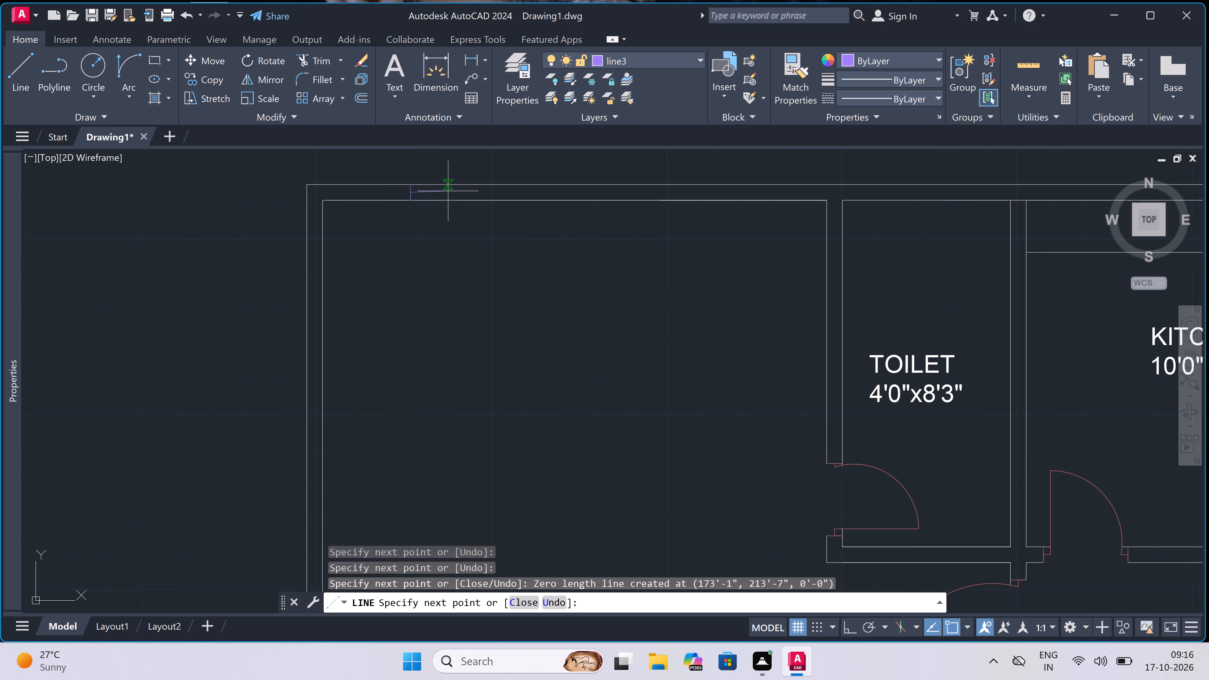
# Turn ortho on, continue 5' east along the north wall's centre, and close that end with a line across the wall.
pyautogui.write("5'")
pyautogui.press('space')
pyautogui.hotkey('ctrl', 'z')
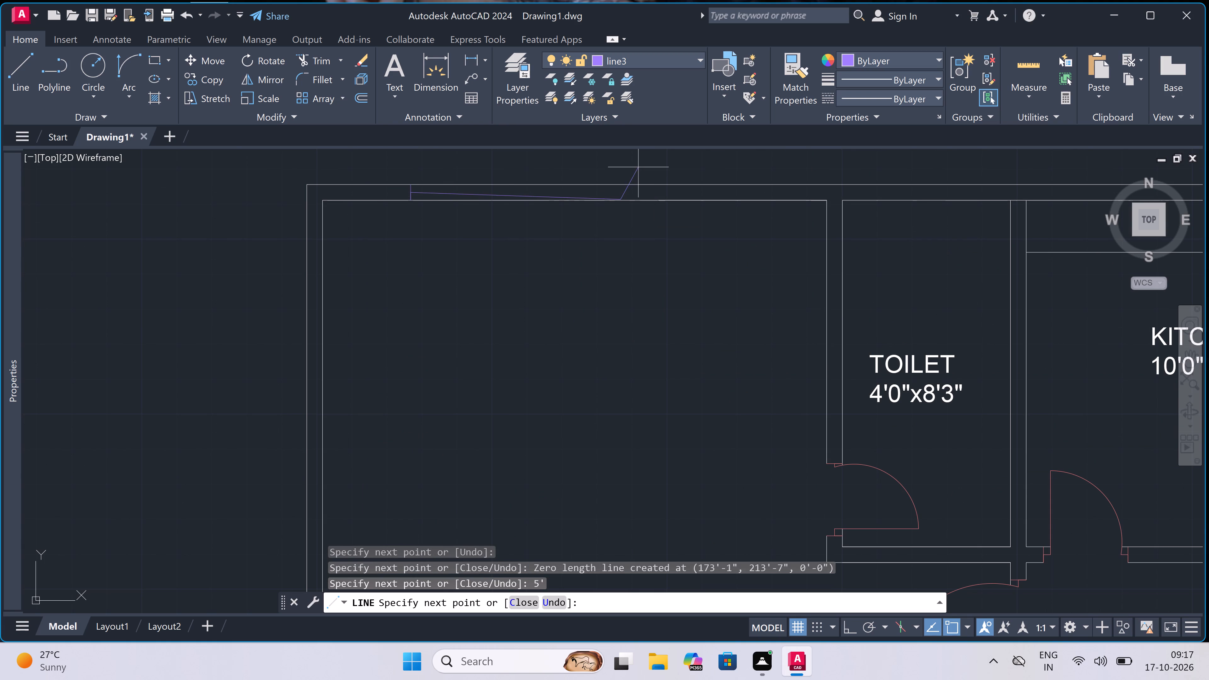
pyautogui.press('F8')
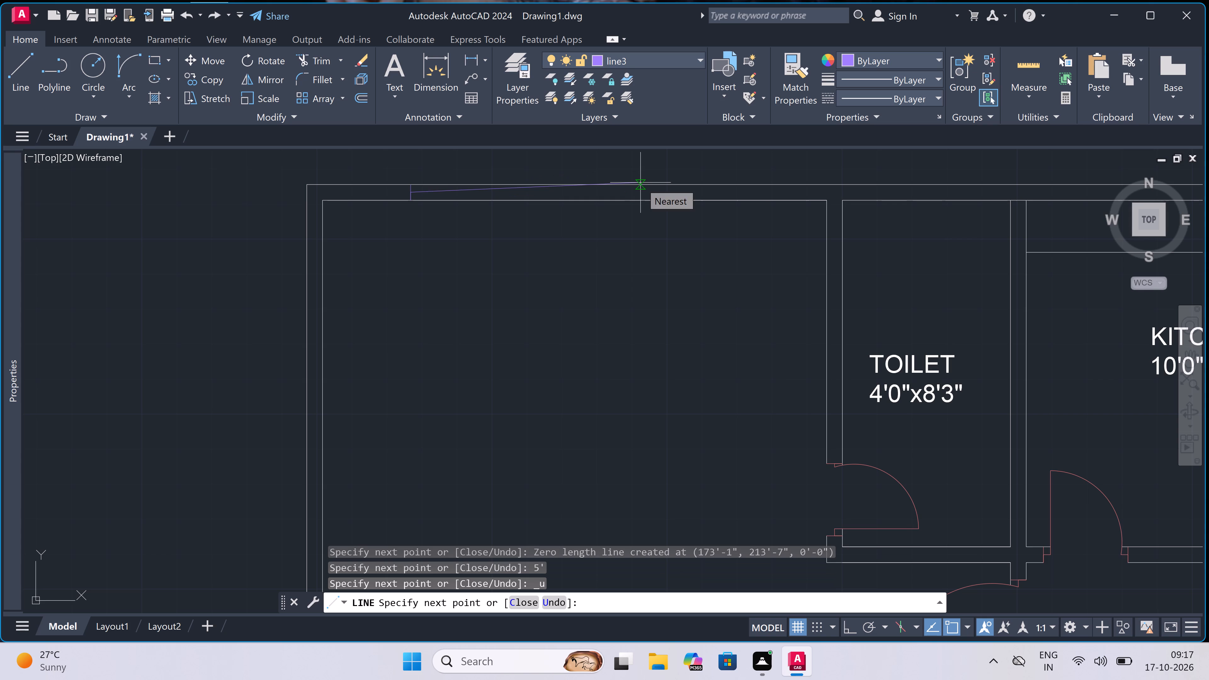
pyautogui.write("5'")
pyautogui.press('space')
pyautogui.scroll(3, 630, 180)
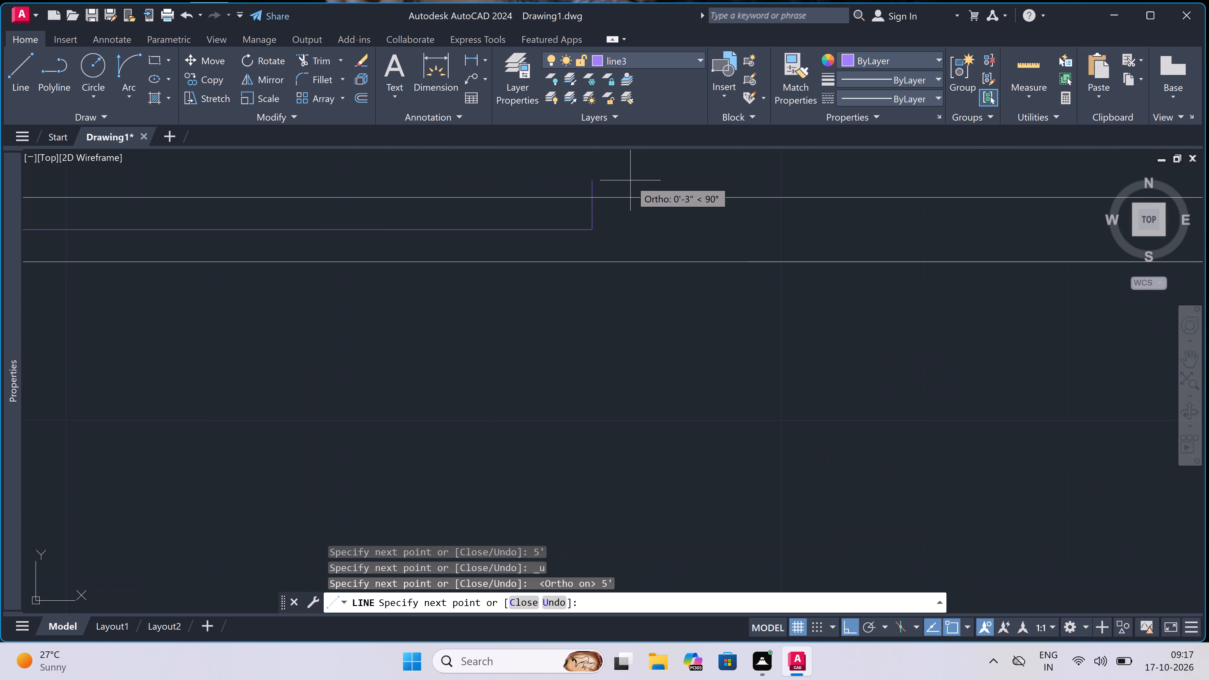
pyautogui.click(593, 198)
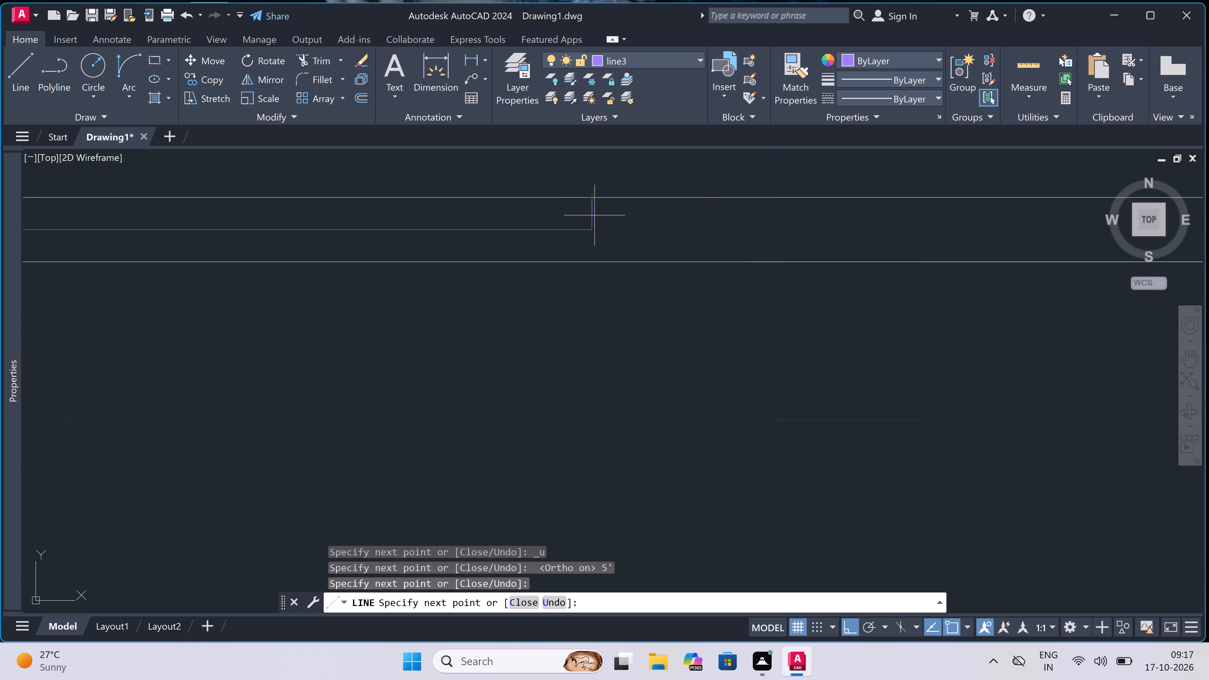
pyautogui.doubleClick(590, 260)
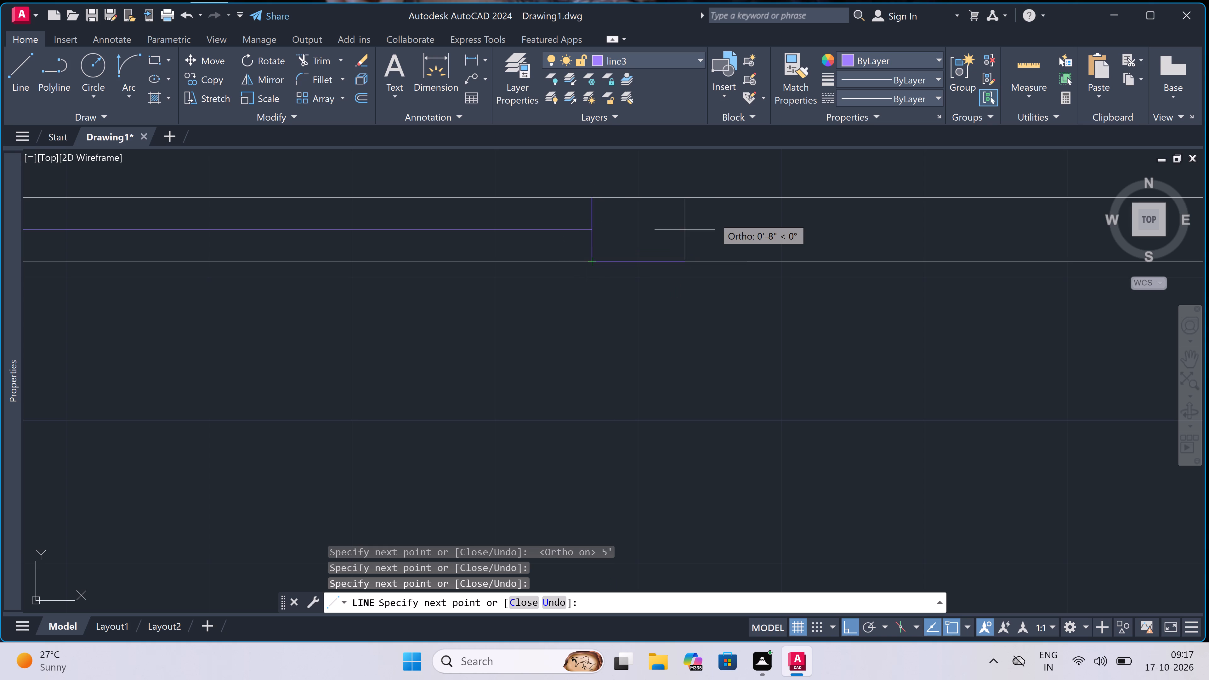
pyautogui.press('Escape')
# Trim both north wall lines between the two ends of the 5' window.
pyautogui.scroll(-5, 715, 214)
pyautogui.scroll(2, 652, 201)
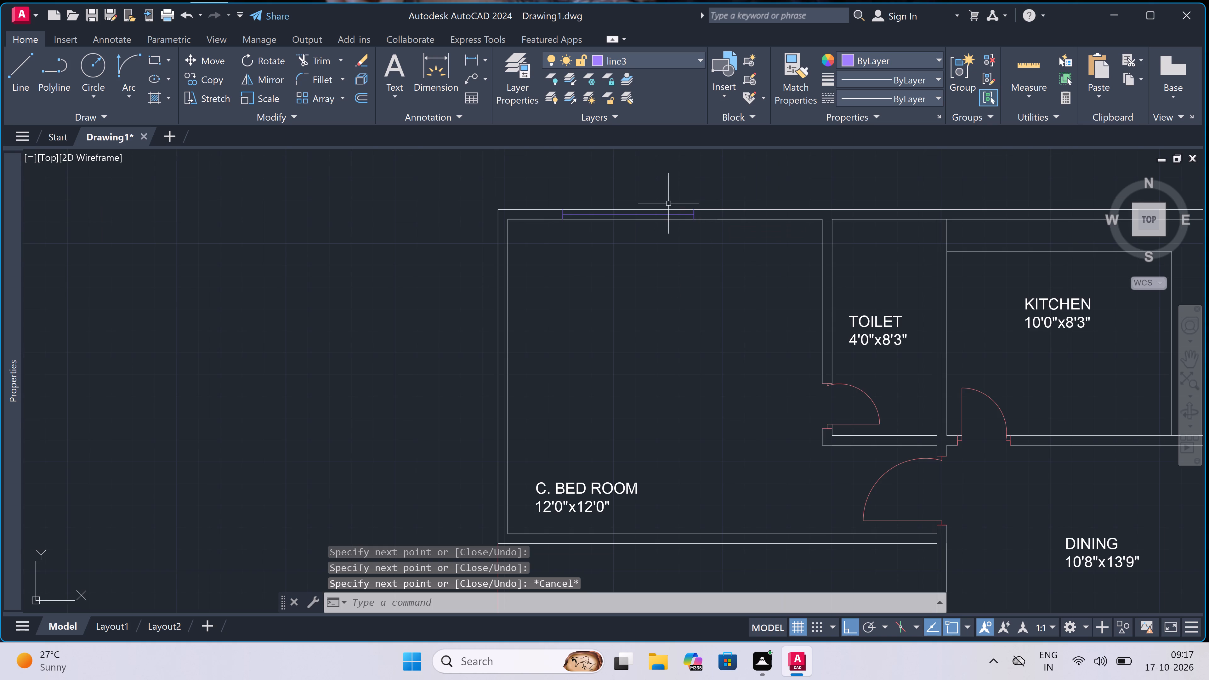
pyautogui.scroll(1, 652, 201)
pyautogui.scroll(-1, 650, 201)
pyautogui.scroll(1, 546, 208)
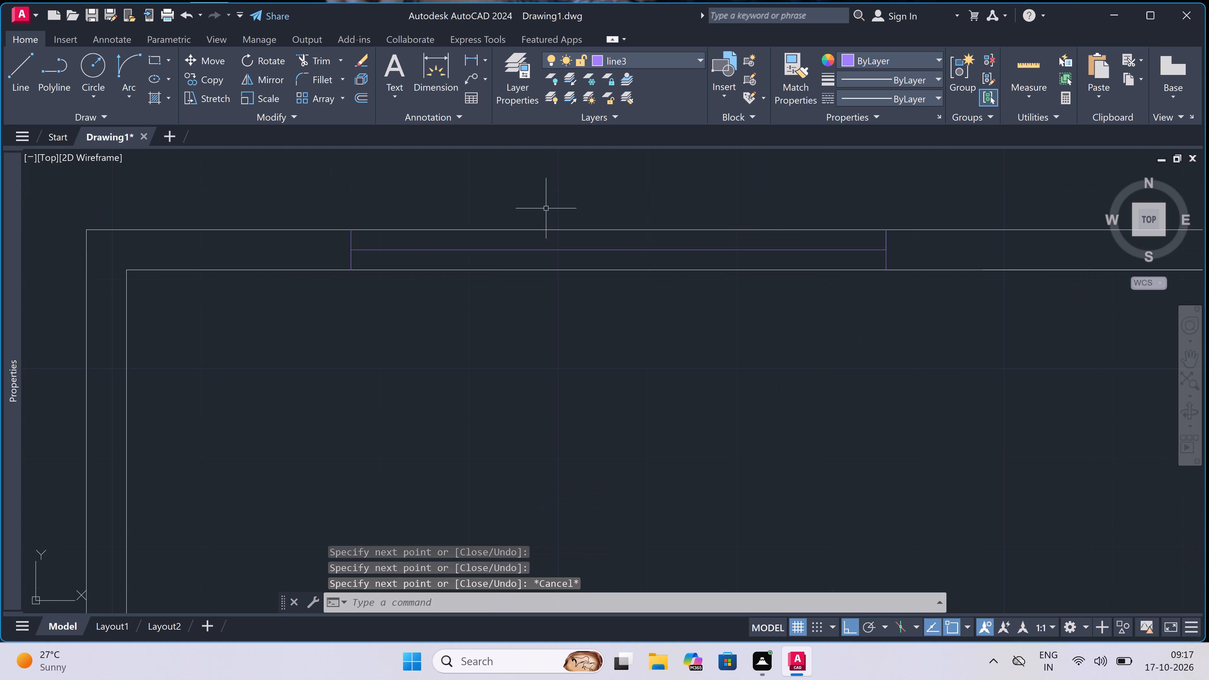
pyautogui.press('t')
pyautogui.press('r')
pyautogui.press('space')
pyautogui.click(548, 258)
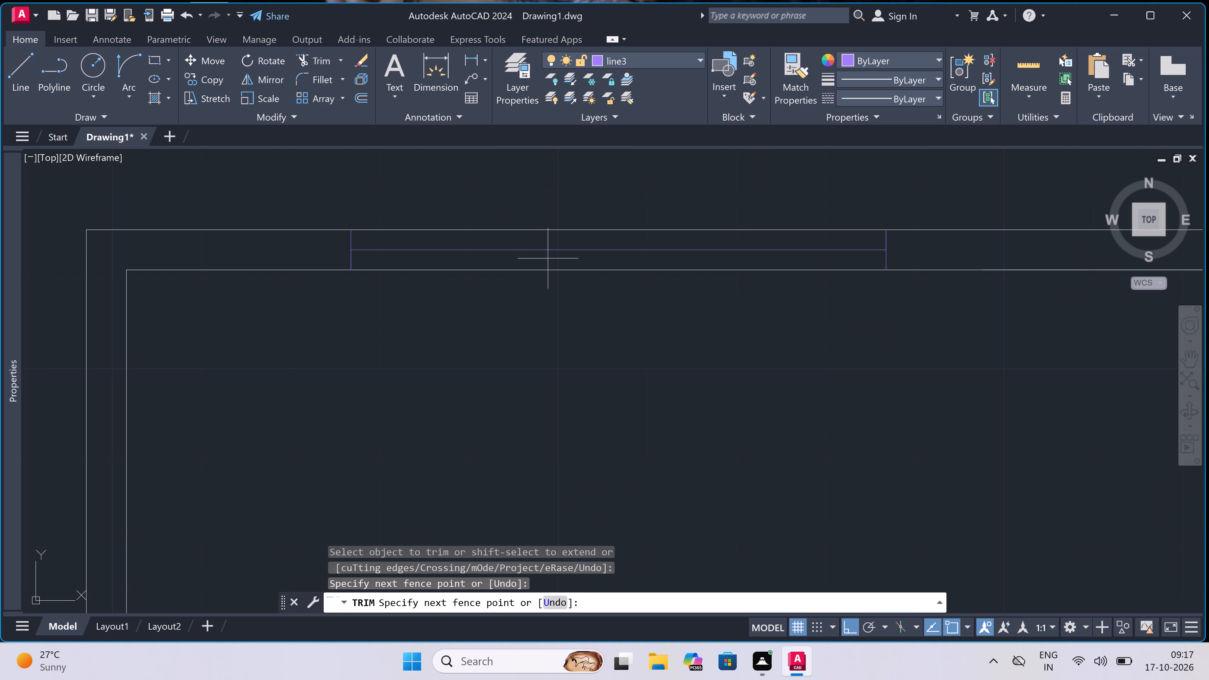
pyautogui.click(545, 292)
pyautogui.click(553, 237)
pyautogui.click(561, 214)
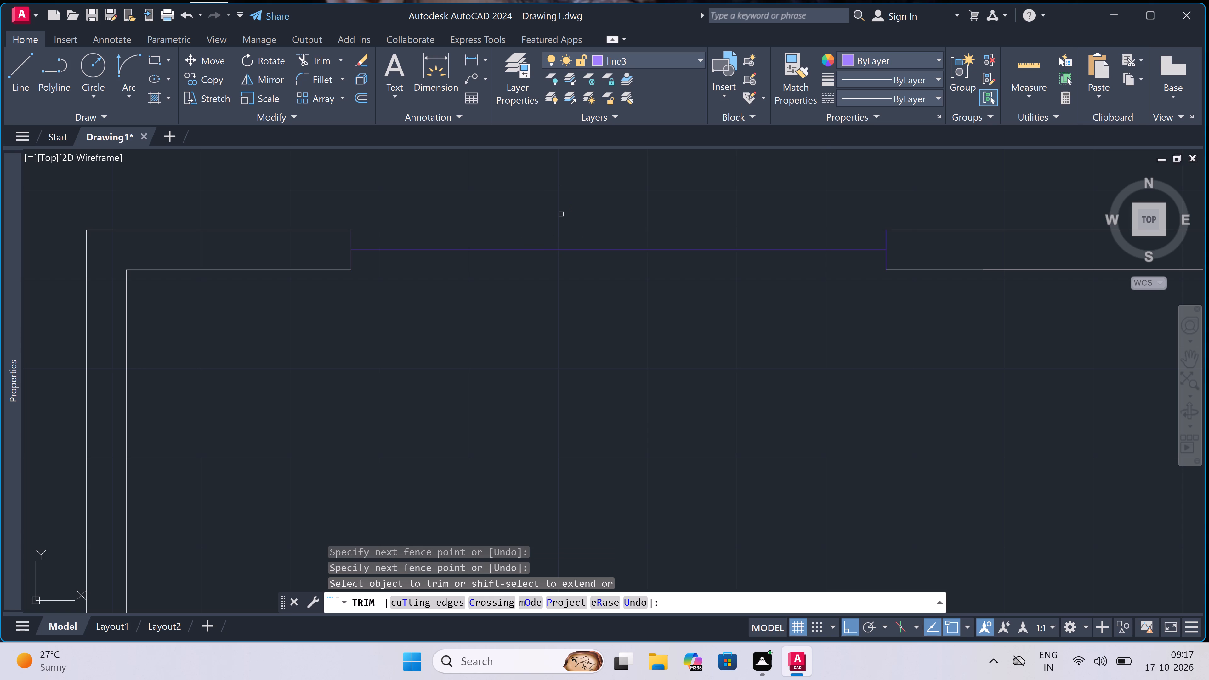
pyautogui.press('Escape')
# Draw the window's outer and inner face lines across the trimmed north wall opening.
pyautogui.press('l')
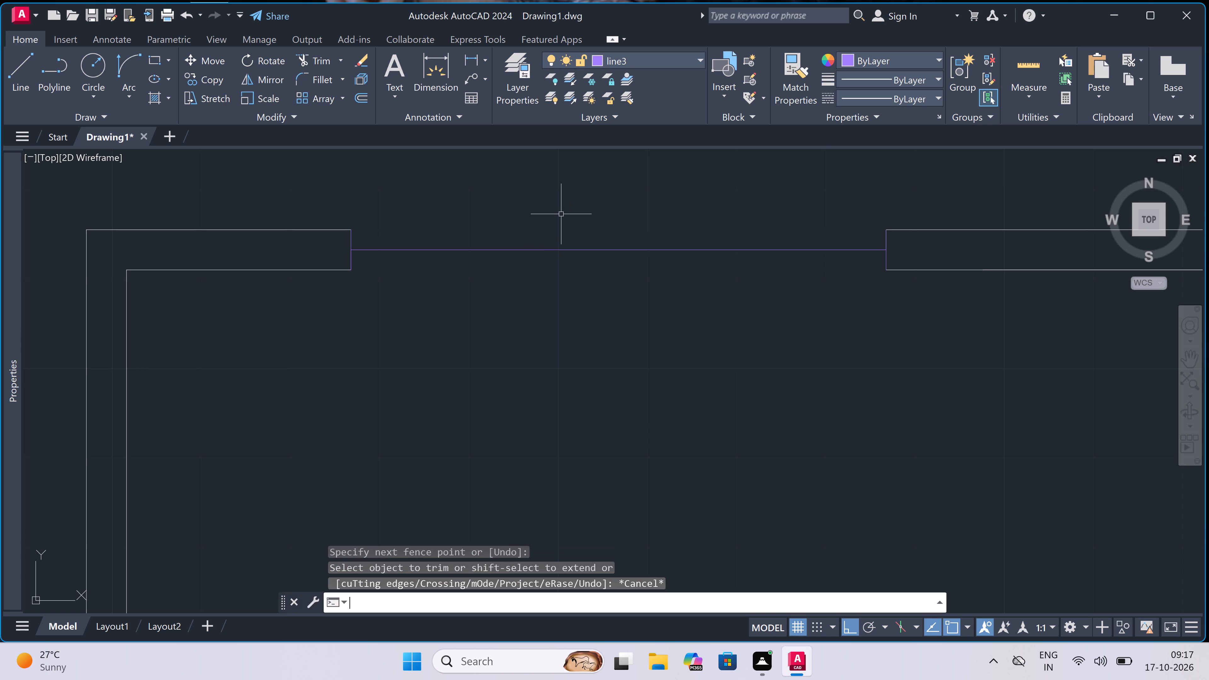
pyautogui.press('space')
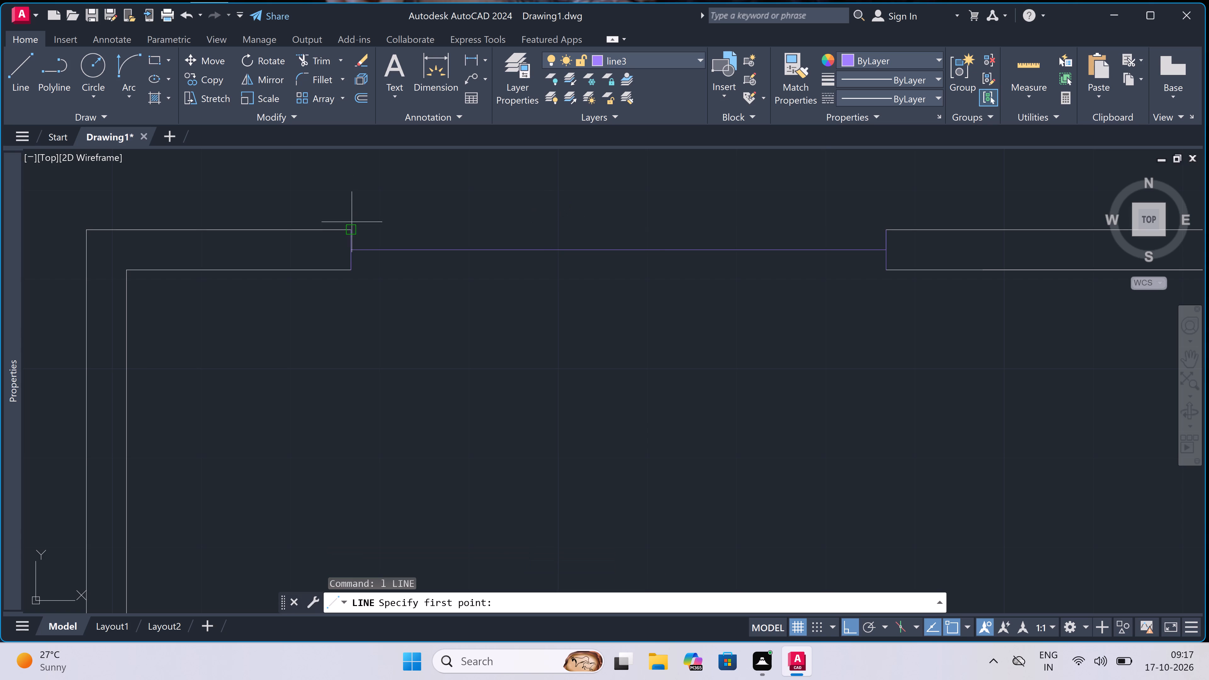
pyautogui.click(350, 229)
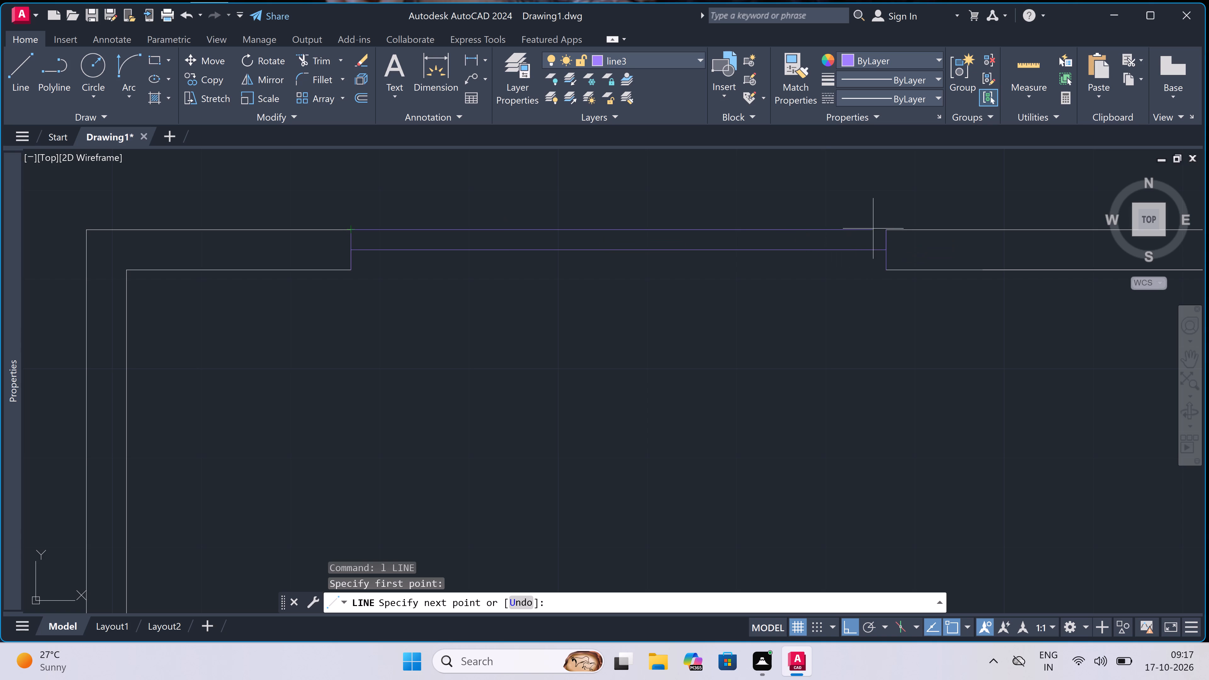
pyautogui.click(888, 230)
pyautogui.press('Escape')
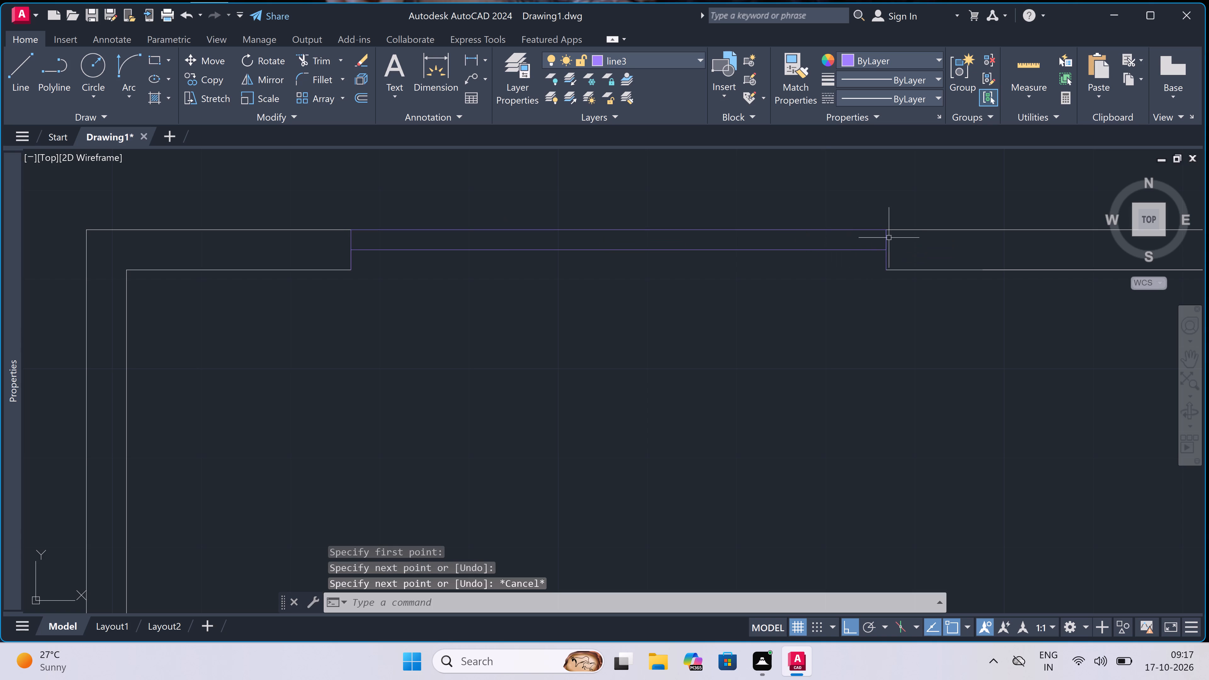
pyautogui.press('space')
pyautogui.click(888, 271)
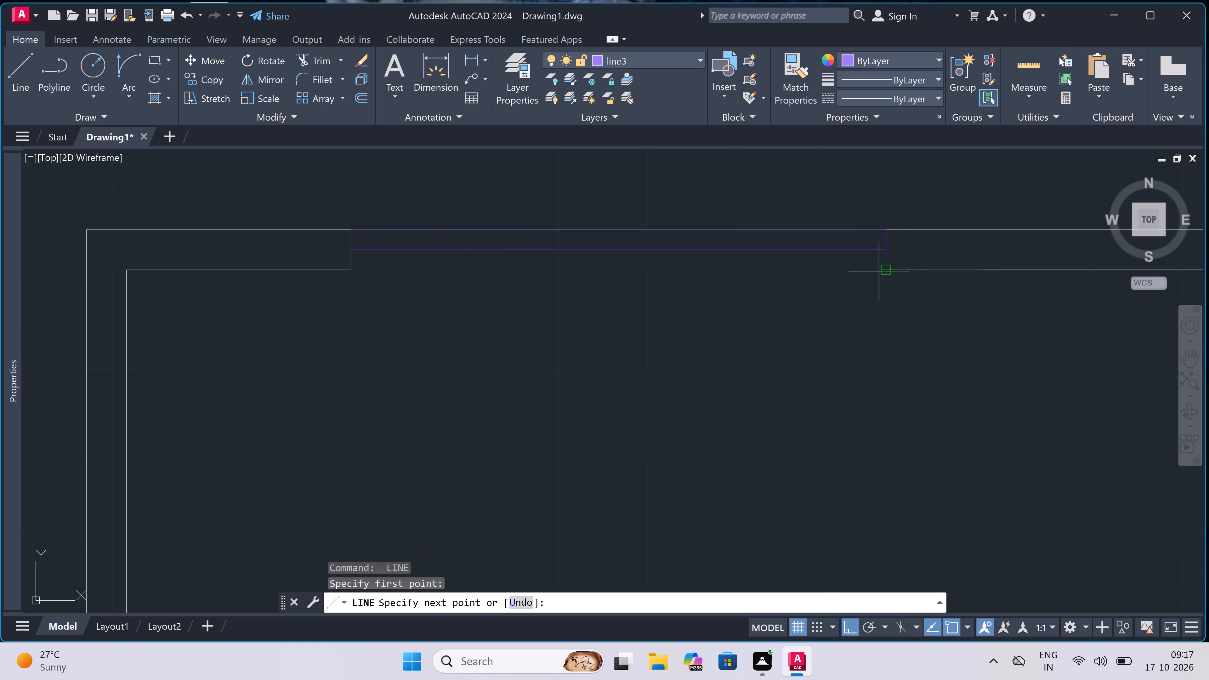
pyautogui.click(348, 269)
pyautogui.press('Escape')
# Draw a short line across the west wall of the northwest C. BED ROOM, just north of its label, returning to mid-wall.
pyautogui.scroll(-2, 410, 235)
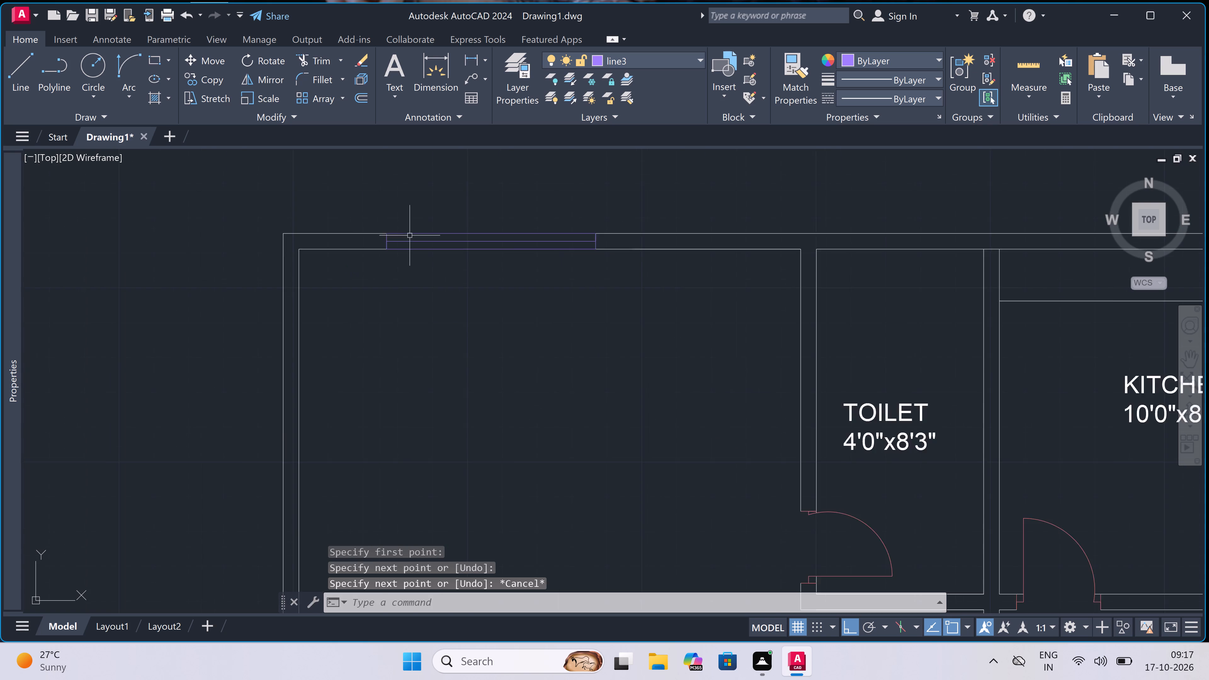
pyautogui.scroll(-3, 410, 235)
pyautogui.scroll(2, 363, 287)
pyautogui.press('space')
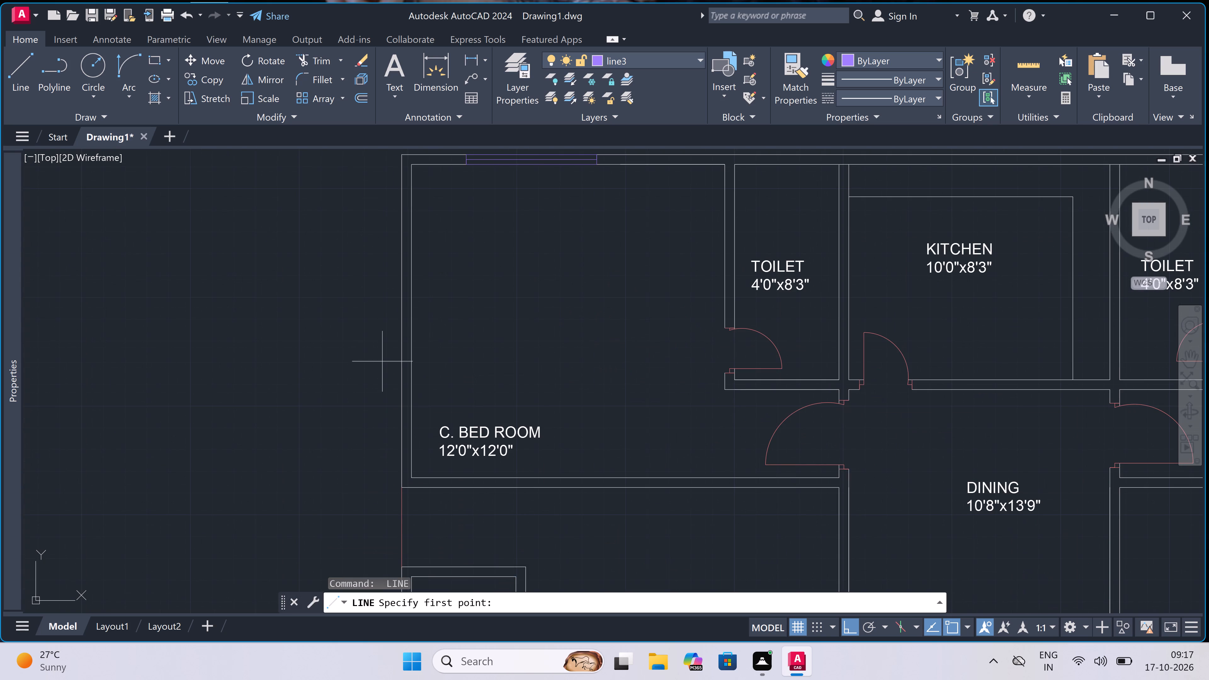
pyautogui.click(400, 388)
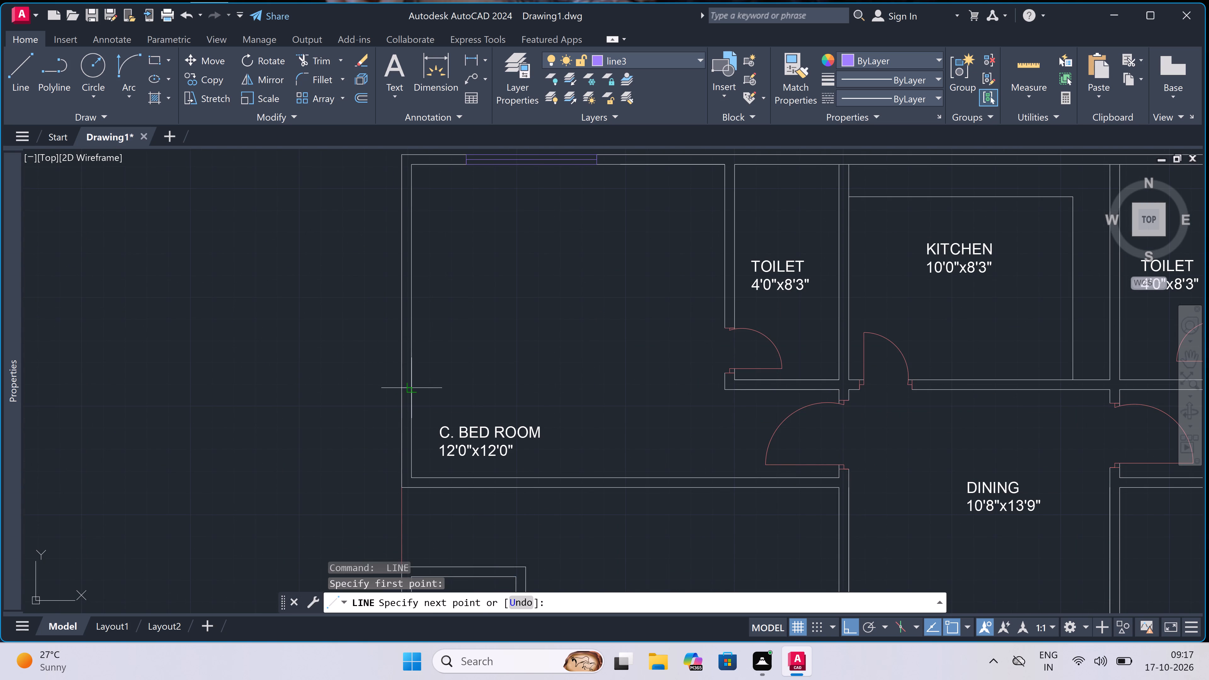
pyautogui.scroll(4, 414, 385)
pyautogui.click(394, 405)
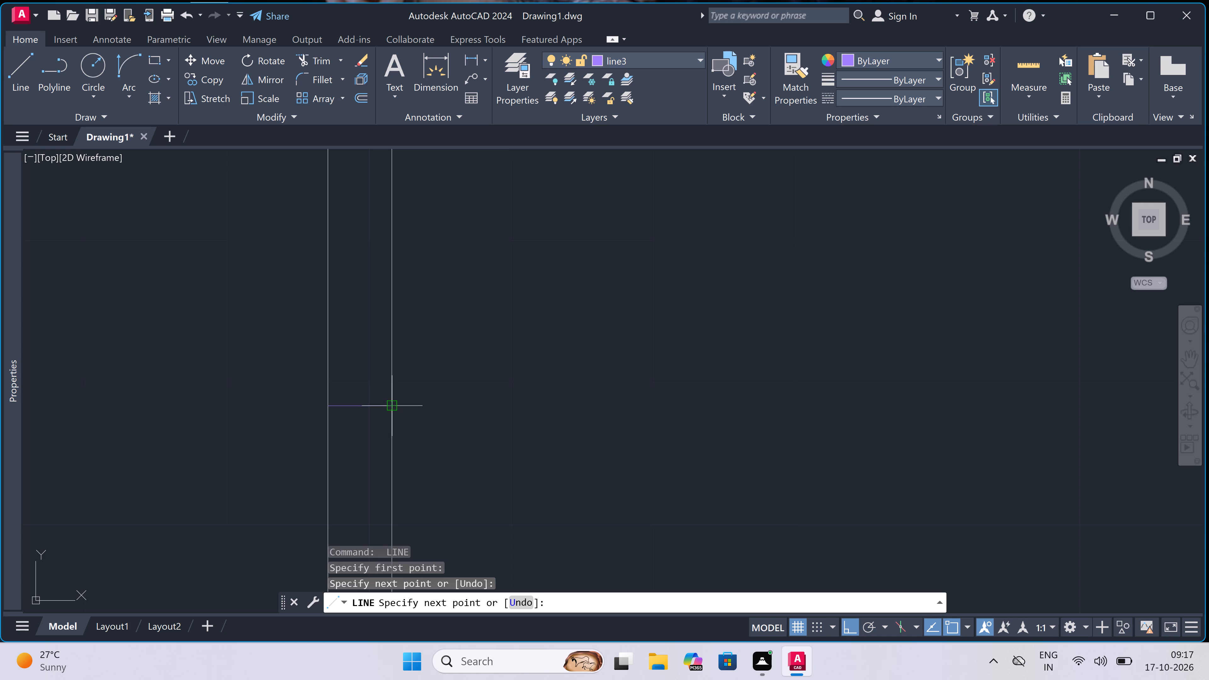
pyautogui.click(355, 407)
# Continue 5' north along the west wall's centre and close that end with a line across the wall.
pyautogui.scroll(-5, 355, 406)
pyautogui.scroll(2, 360, 373)
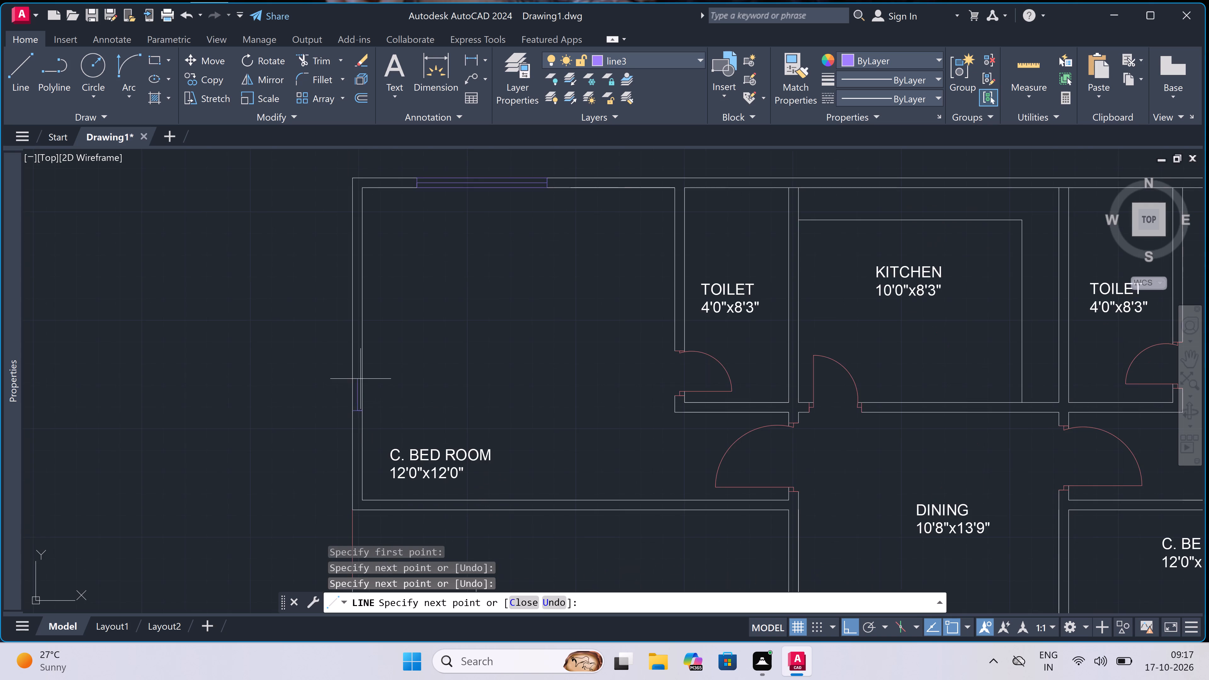
pyautogui.scroll(2, 360, 374)
pyautogui.press('5')
pyautogui.write("'")
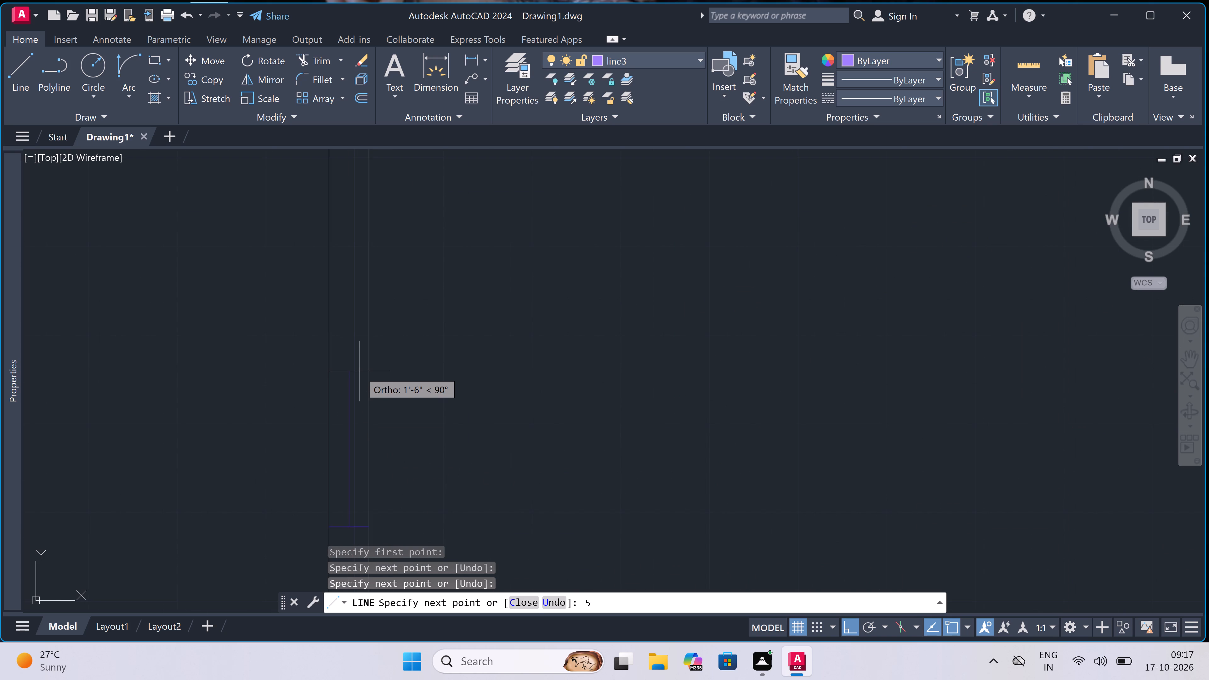
pyautogui.press('space')
pyautogui.scroll(-4, 360, 370)
pyautogui.scroll(4, 354, 309)
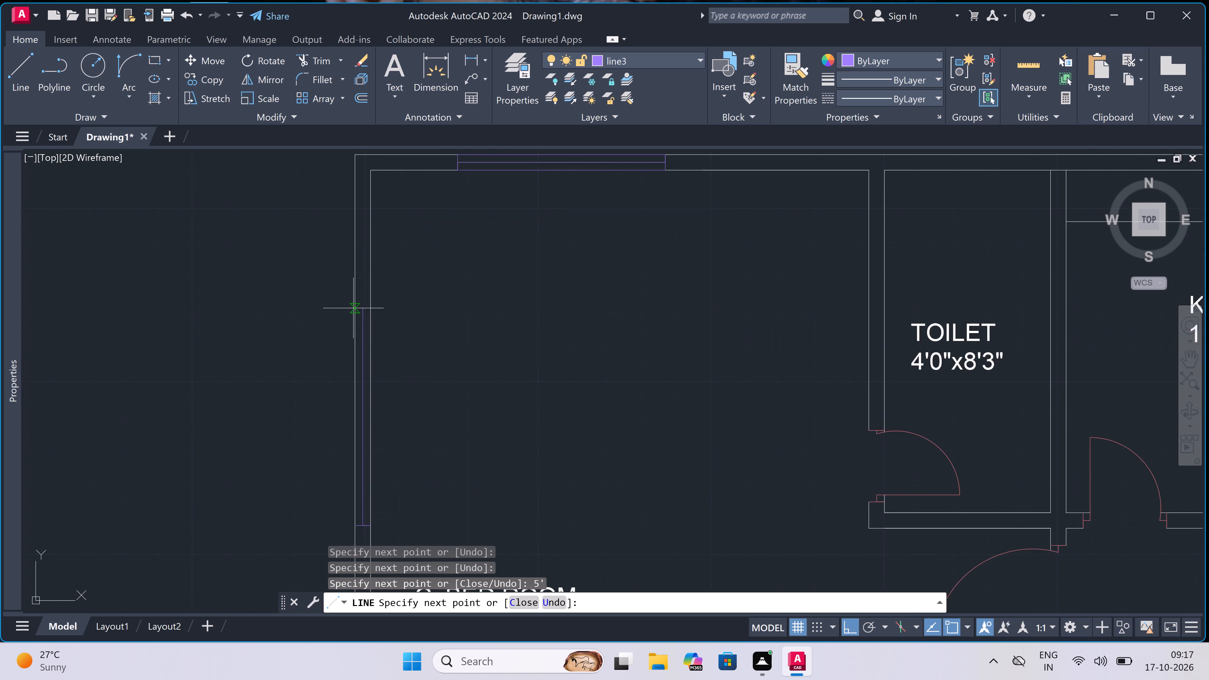
pyautogui.click(352, 330)
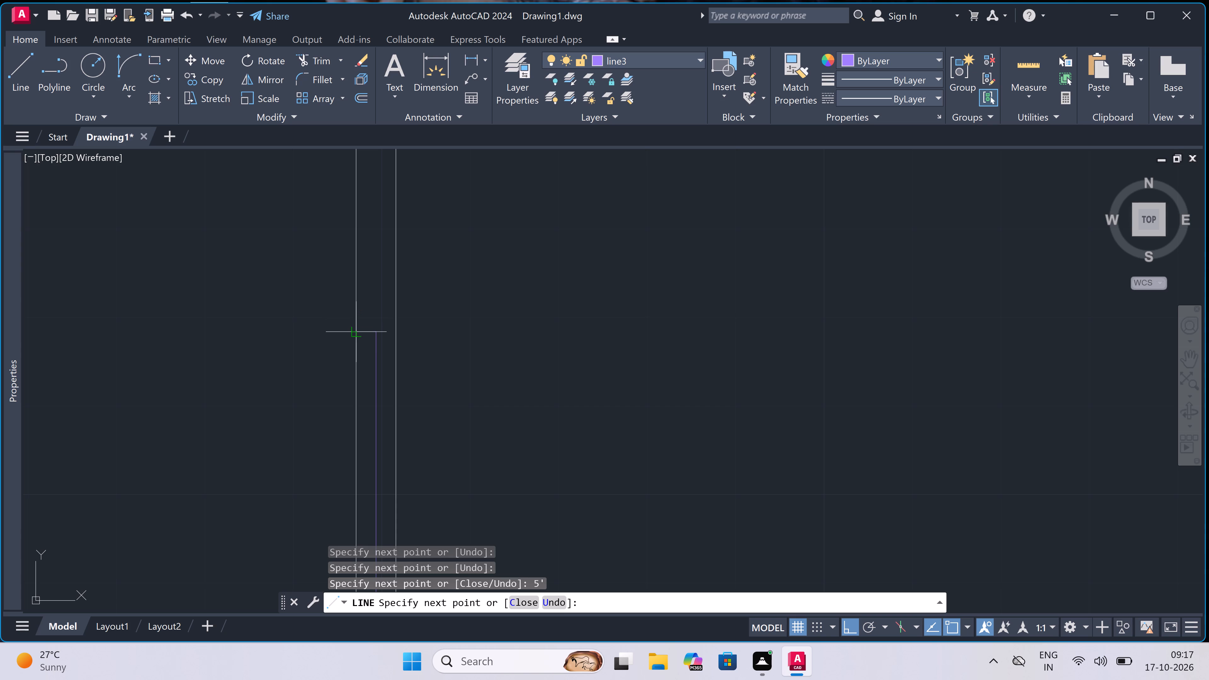
pyautogui.click(394, 333)
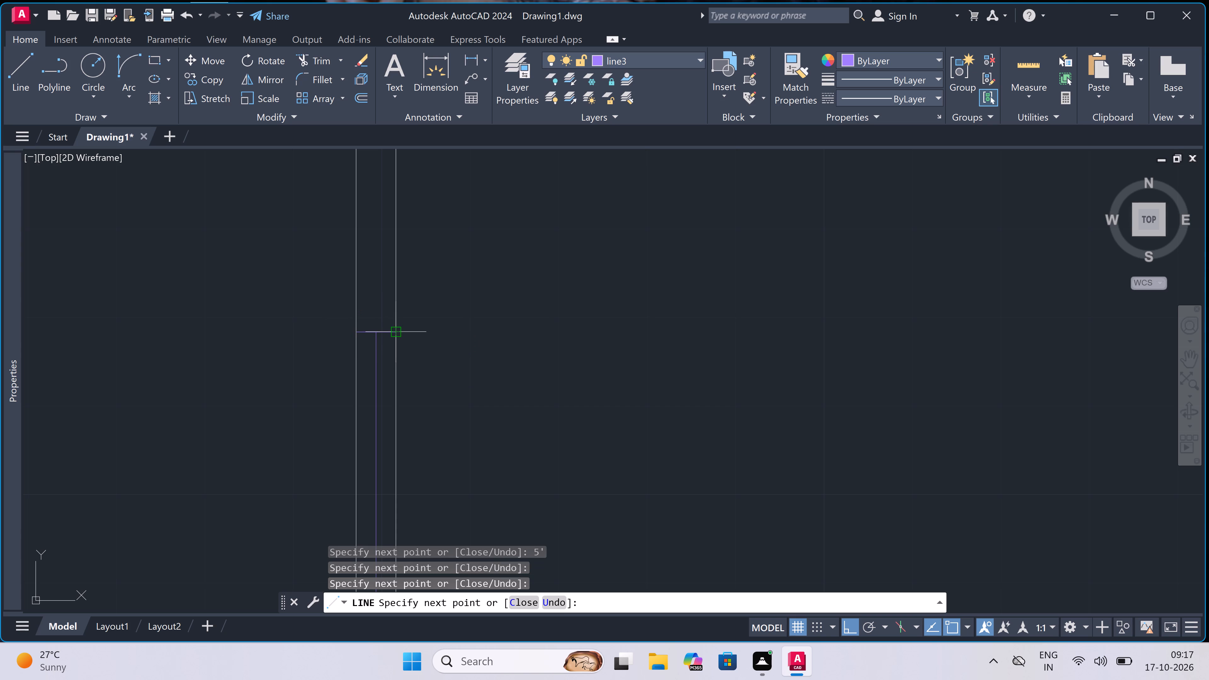
pyautogui.press('Escape')
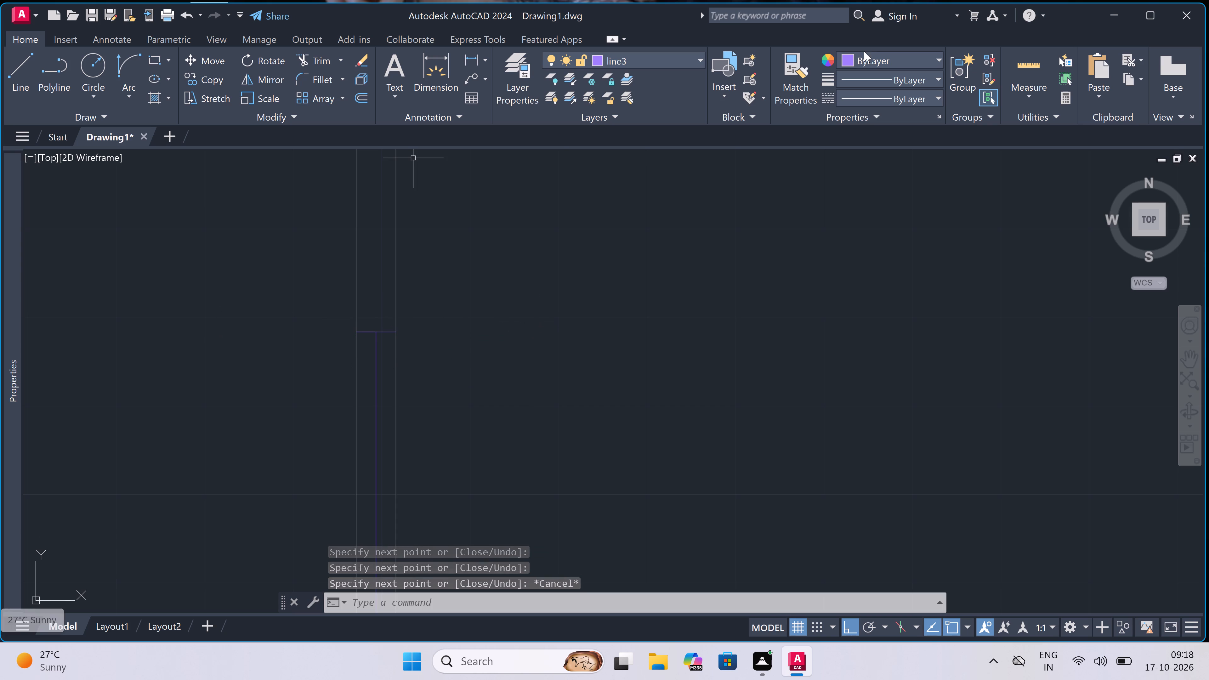
# Trim both west wall lines between the two ends of the 5' window.
pyautogui.scroll(-5, 734, 266)
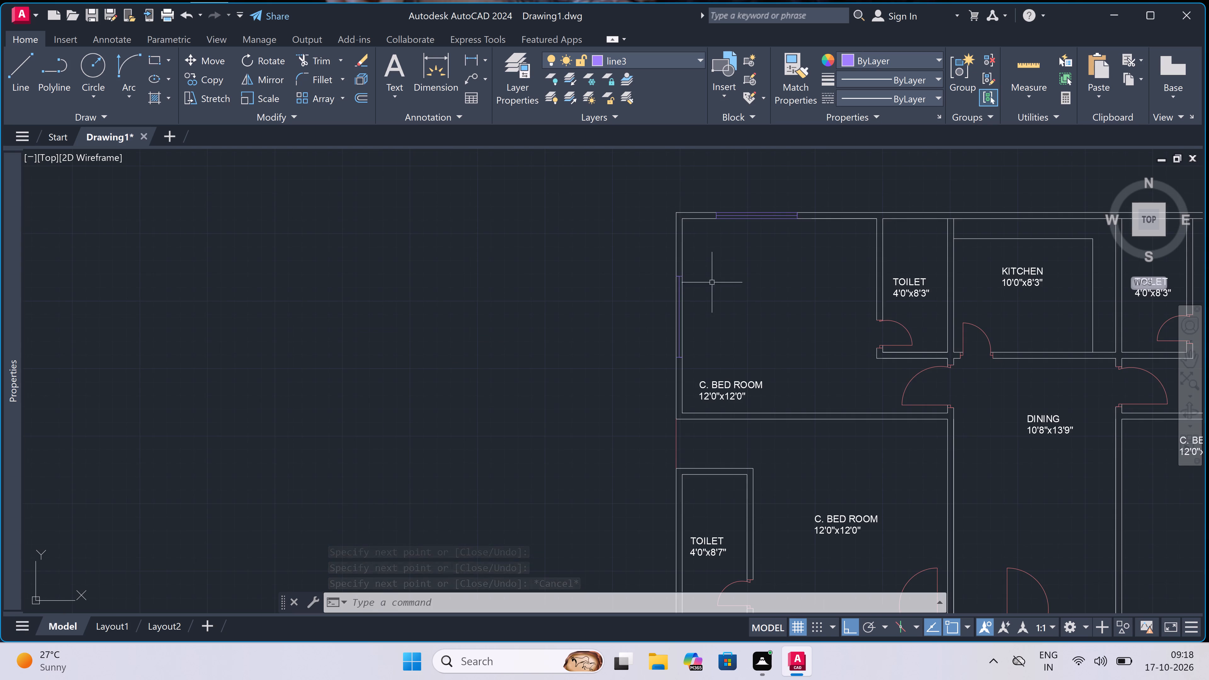
pyautogui.scroll(3, 685, 322)
pyautogui.scroll(-1, 686, 314)
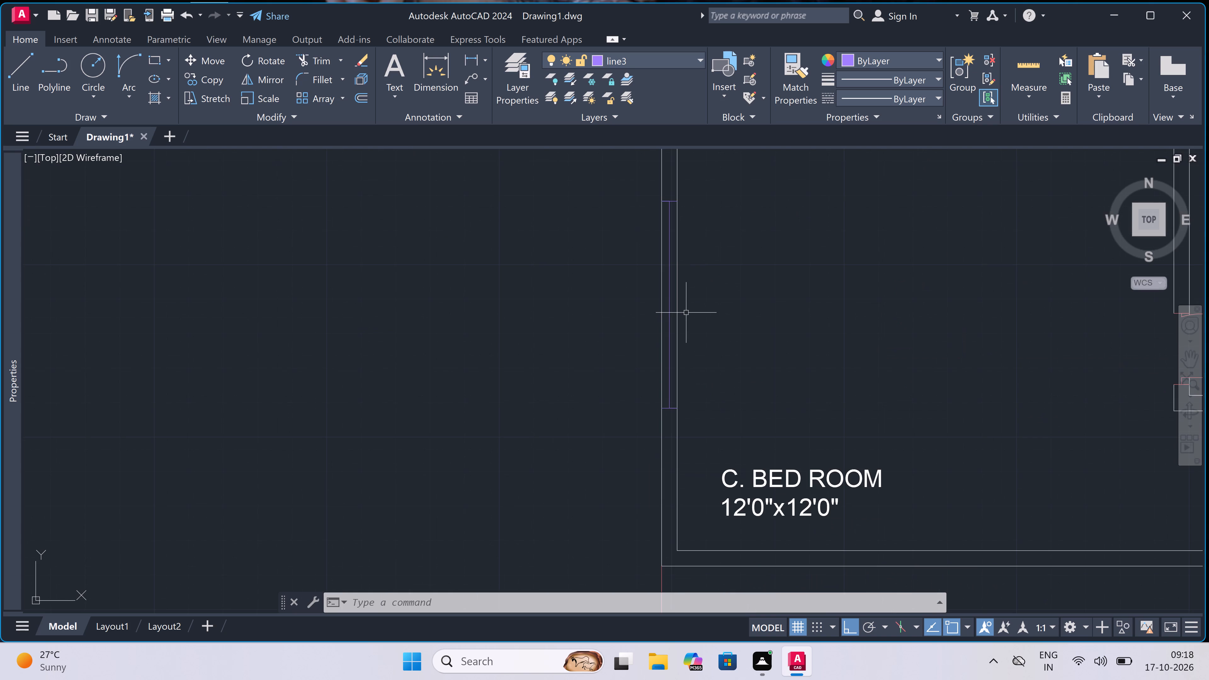
pyautogui.press('t')
pyautogui.press('r')
pyautogui.press('space')
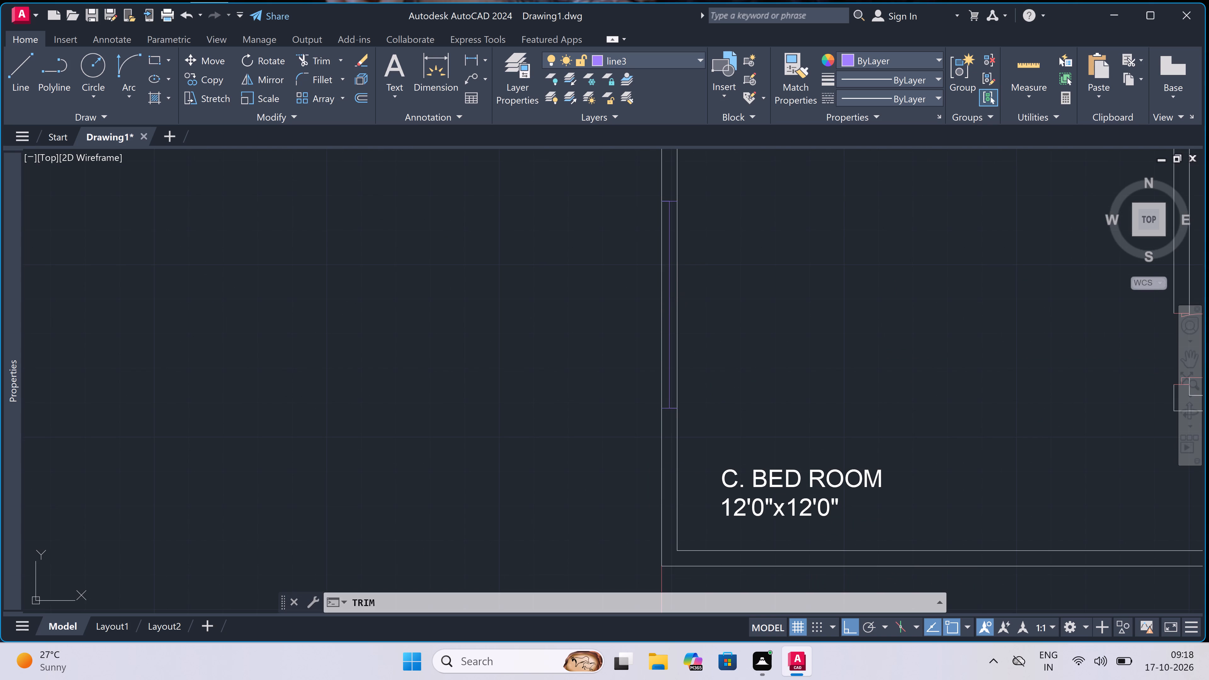
pyautogui.click(675, 273)
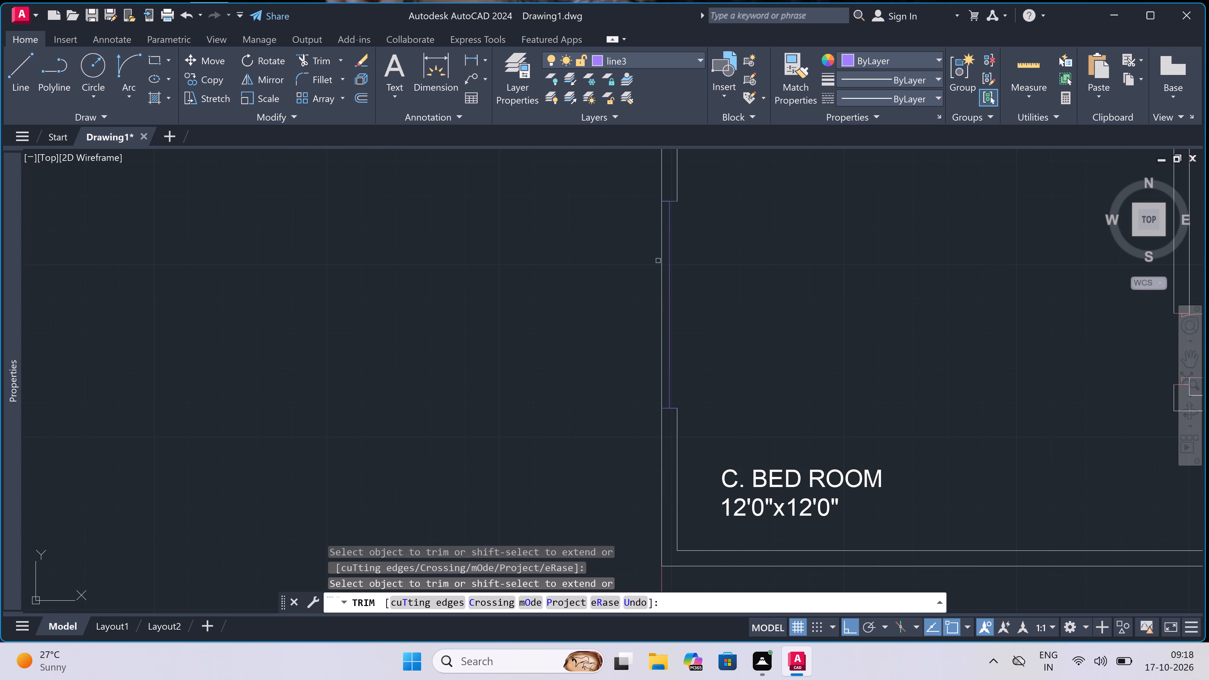
pyautogui.click(662, 253)
pyautogui.press('Escape')
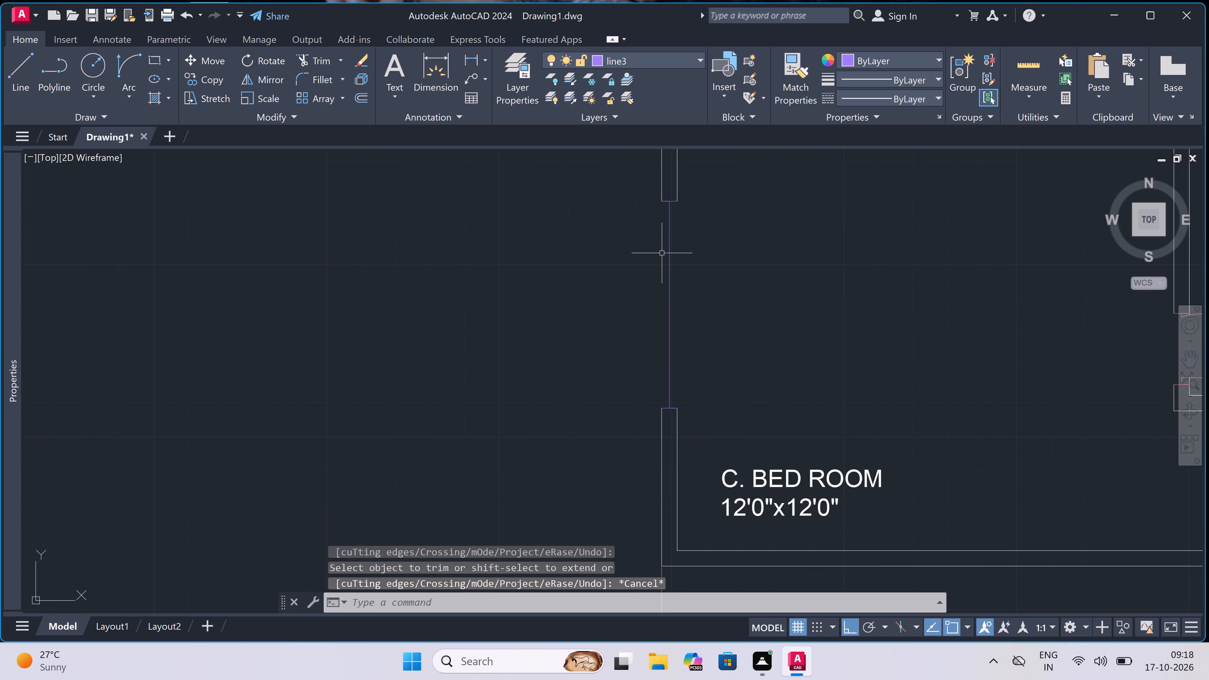
# Draw the 5' window's outer and inner face lines across the trimmed west wall opening of the northwest C. BED ROOM.
pyautogui.press('l')
pyautogui.press('space')
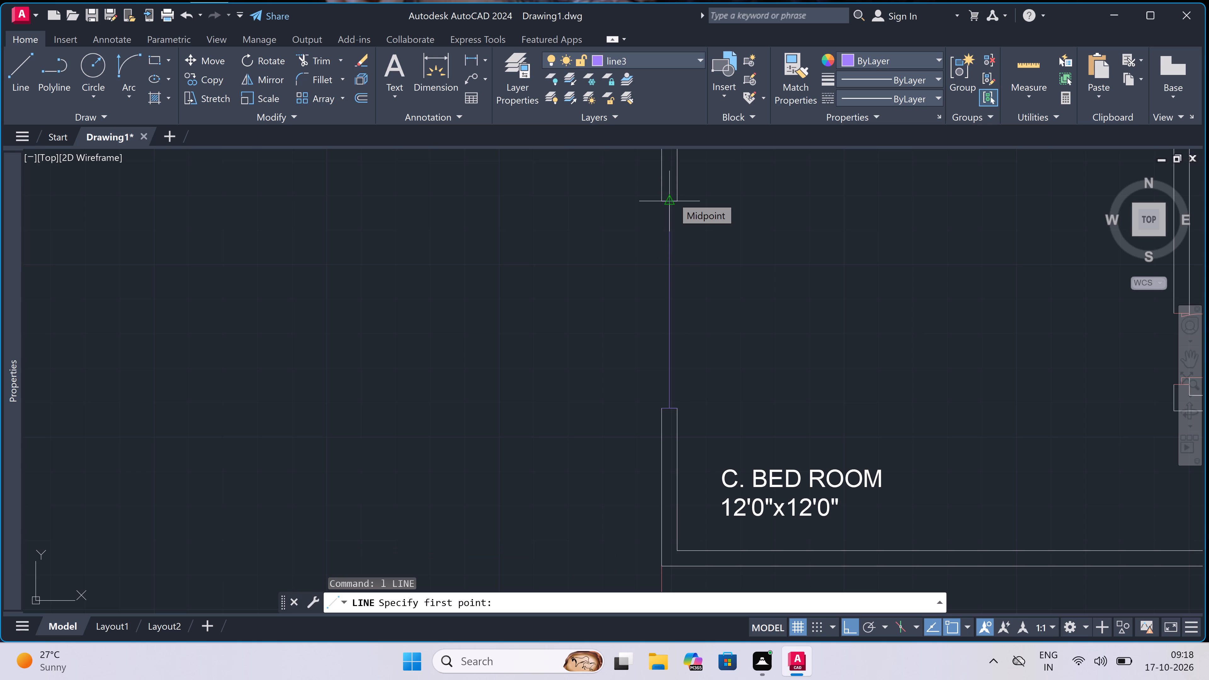
pyautogui.press('F9')
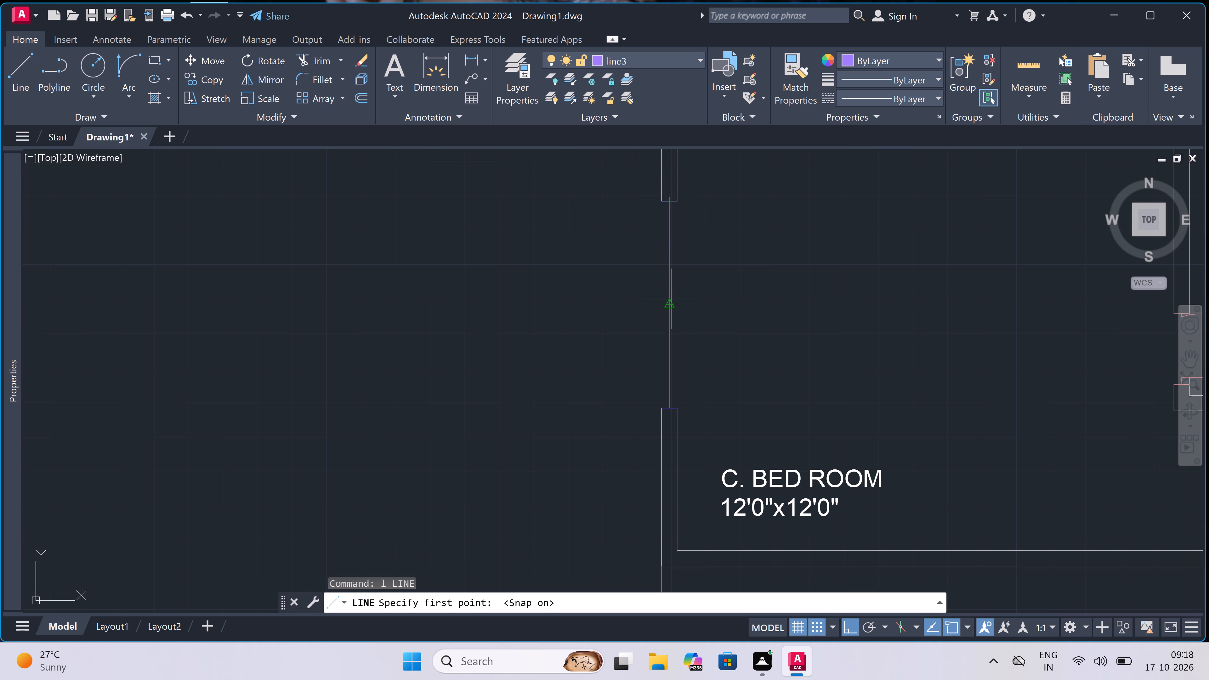
pyautogui.press('F9')
pyautogui.click(657, 204)
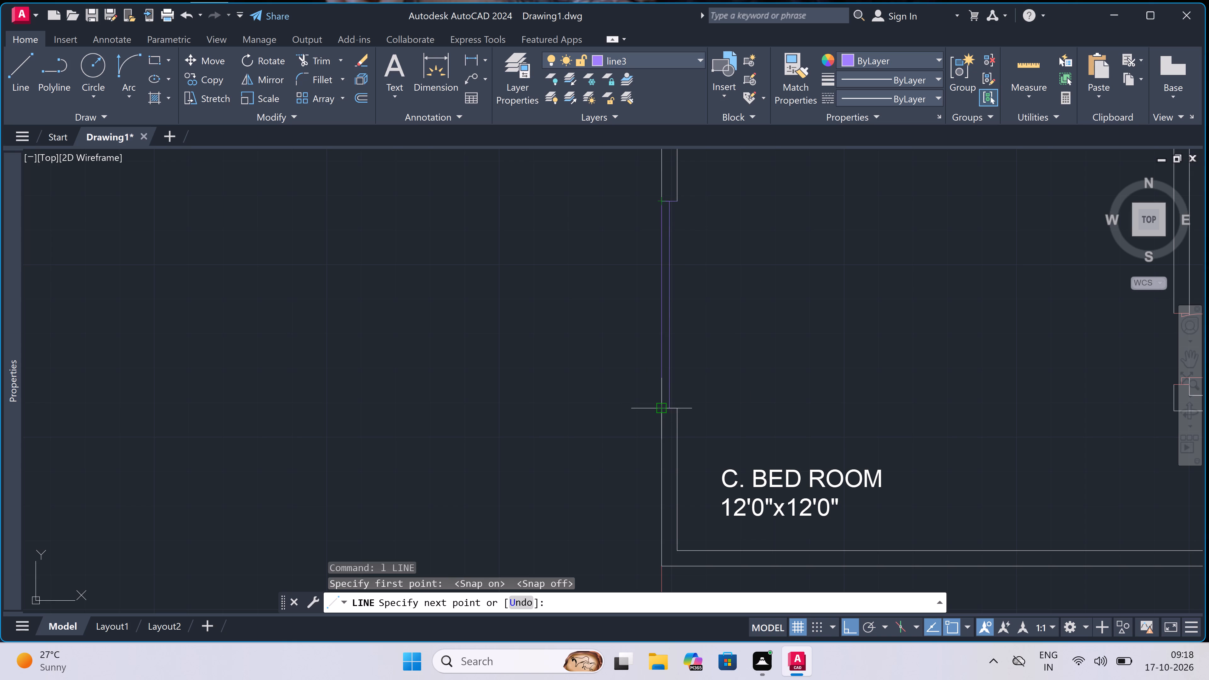
pyautogui.click(659, 406)
pyautogui.press('Escape')
pyautogui.press('space')
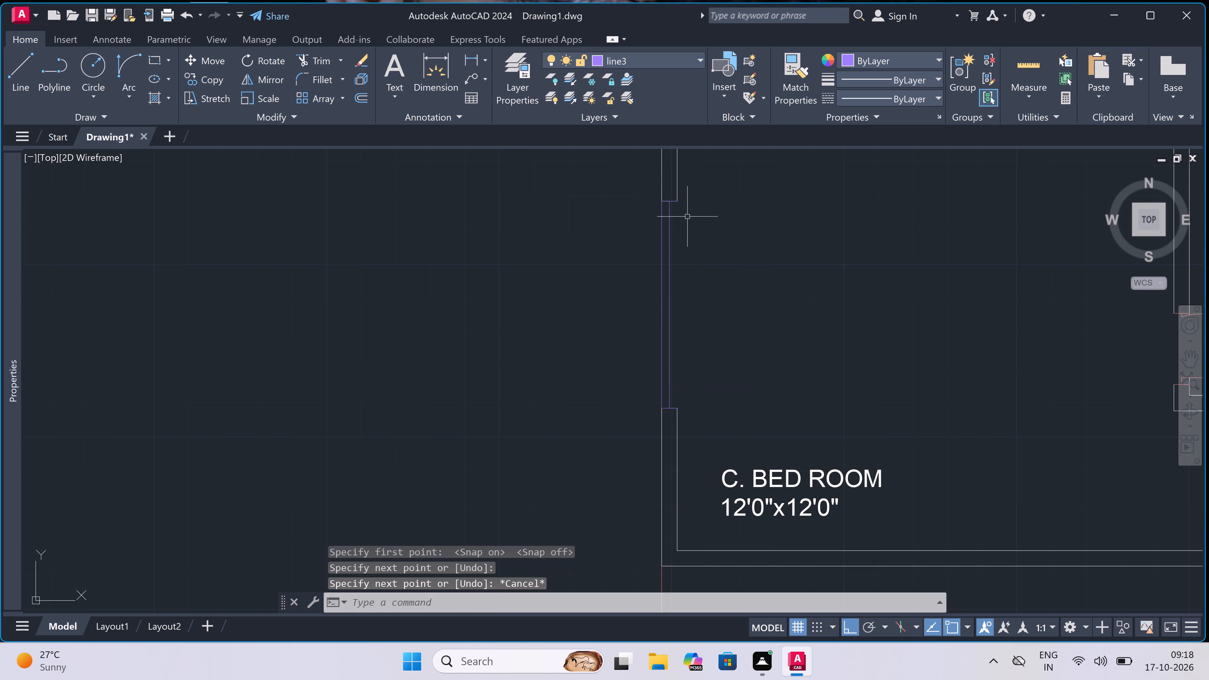
pyautogui.click(679, 199)
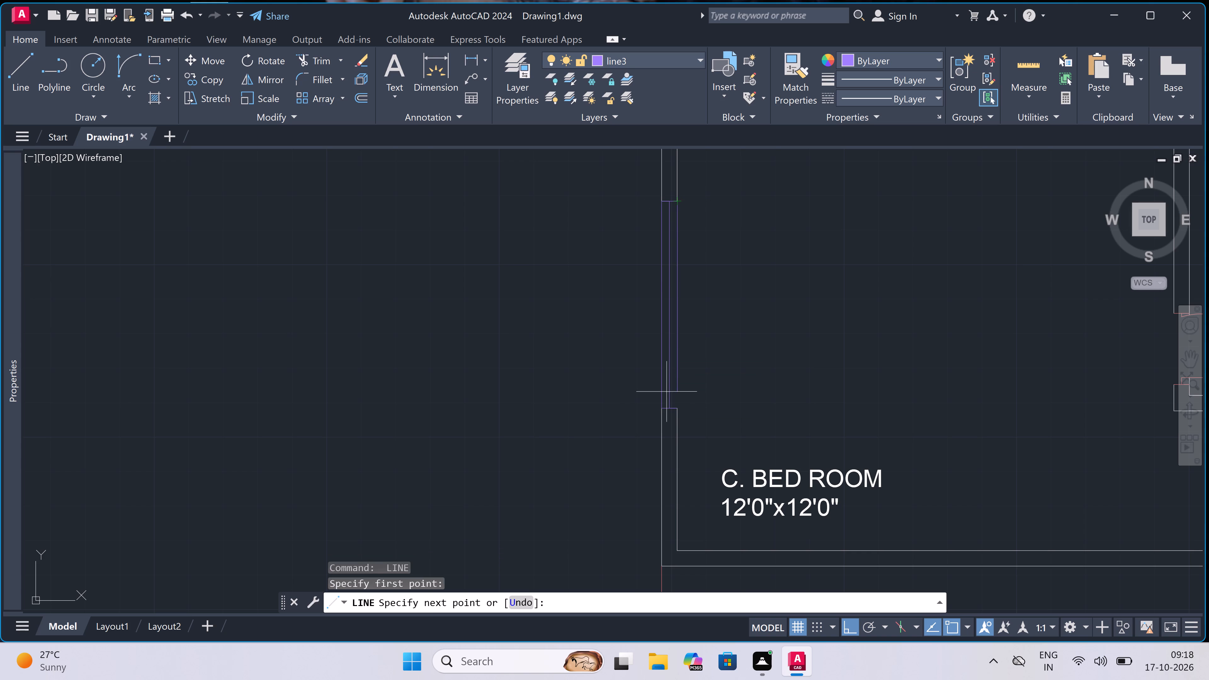
pyautogui.click(680, 410)
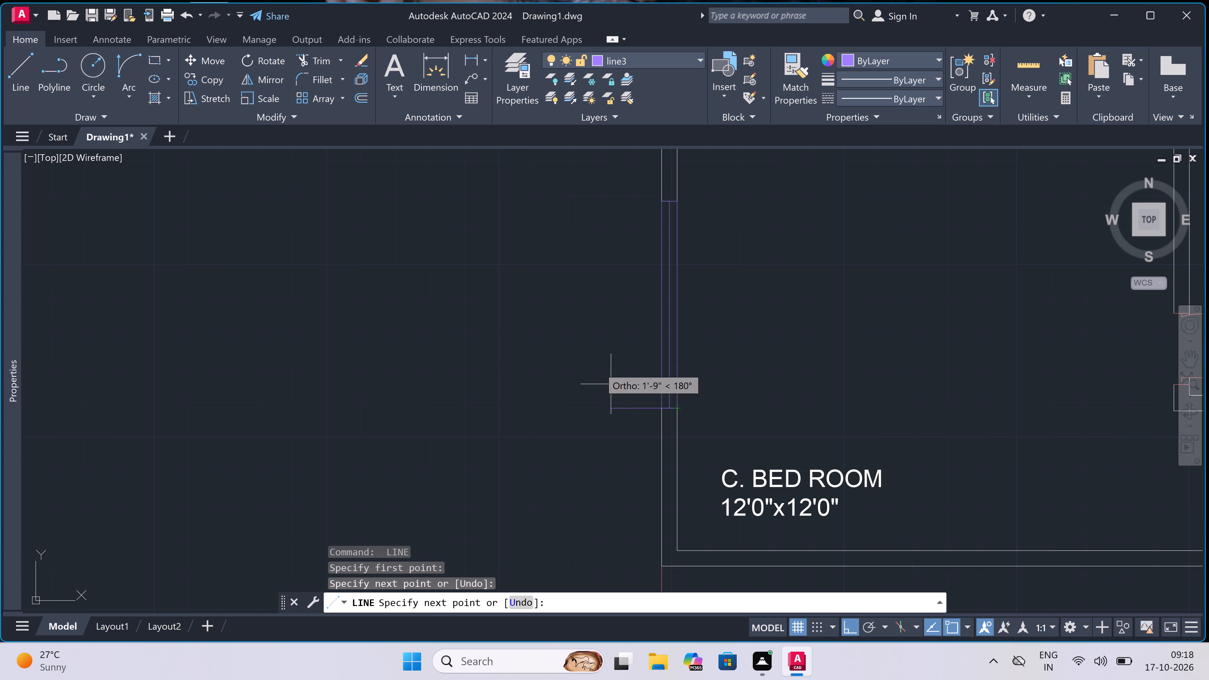
pyautogui.press('Escape')
# Draw a short line across the north wall of the TOILET beside the northwest C. BED ROOM, returning to mid-wall.
pyautogui.scroll(-4, 595, 358)
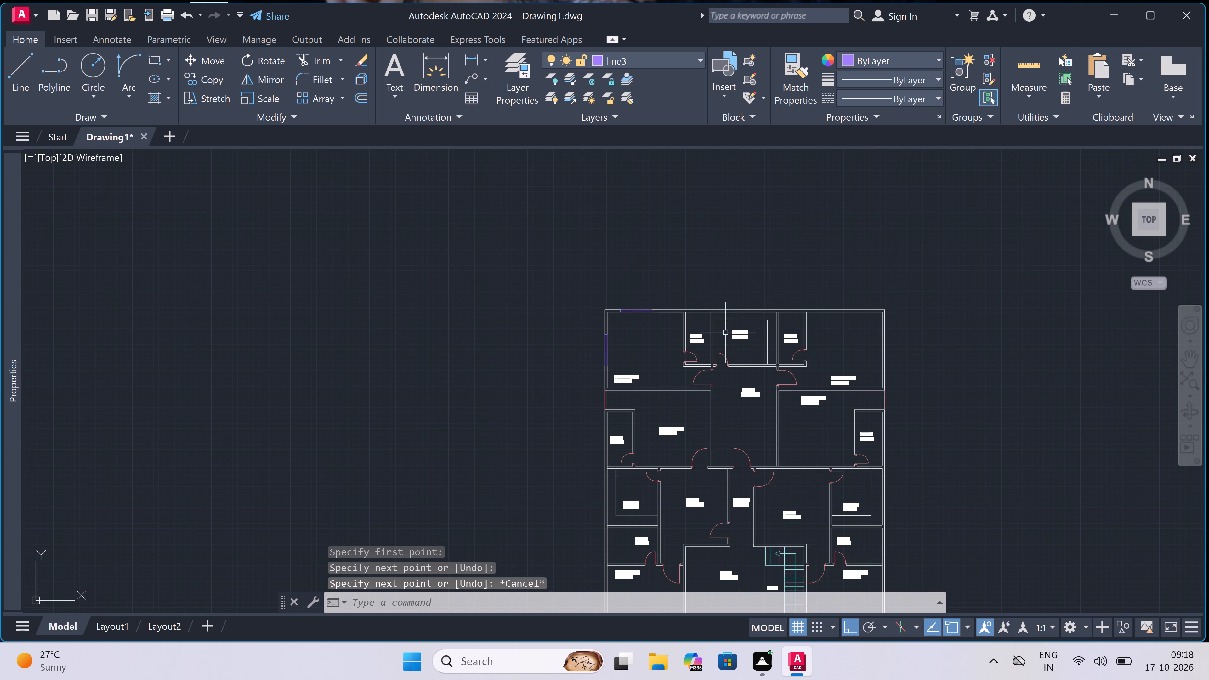
pyautogui.scroll(3, 717, 316)
pyautogui.scroll(2, 605, 268)
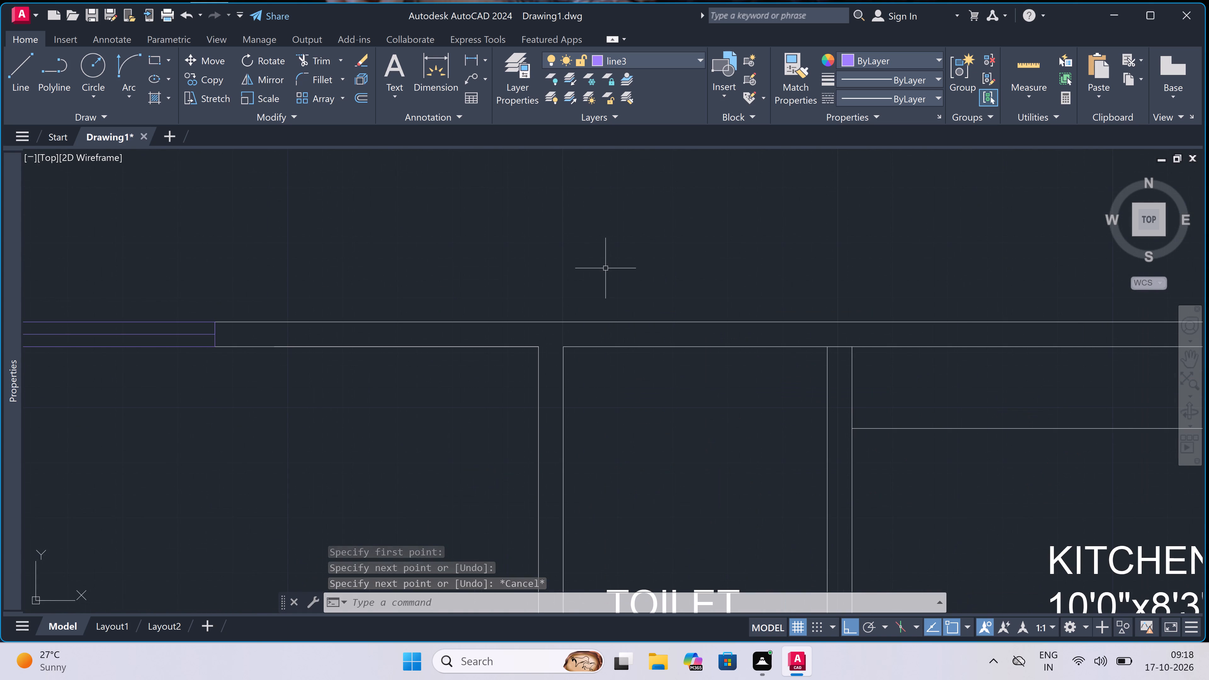
pyautogui.press('space')
pyautogui.click(619, 324)
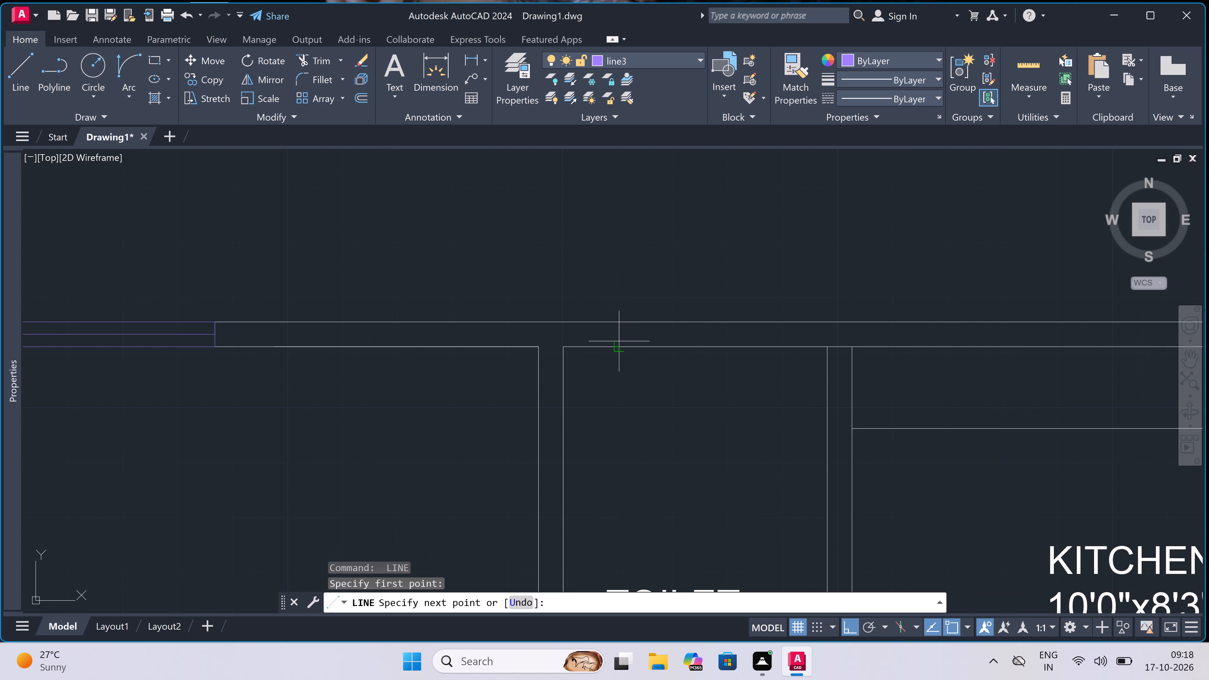
pyautogui.click(619, 341)
pyautogui.scroll(1, 620, 331)
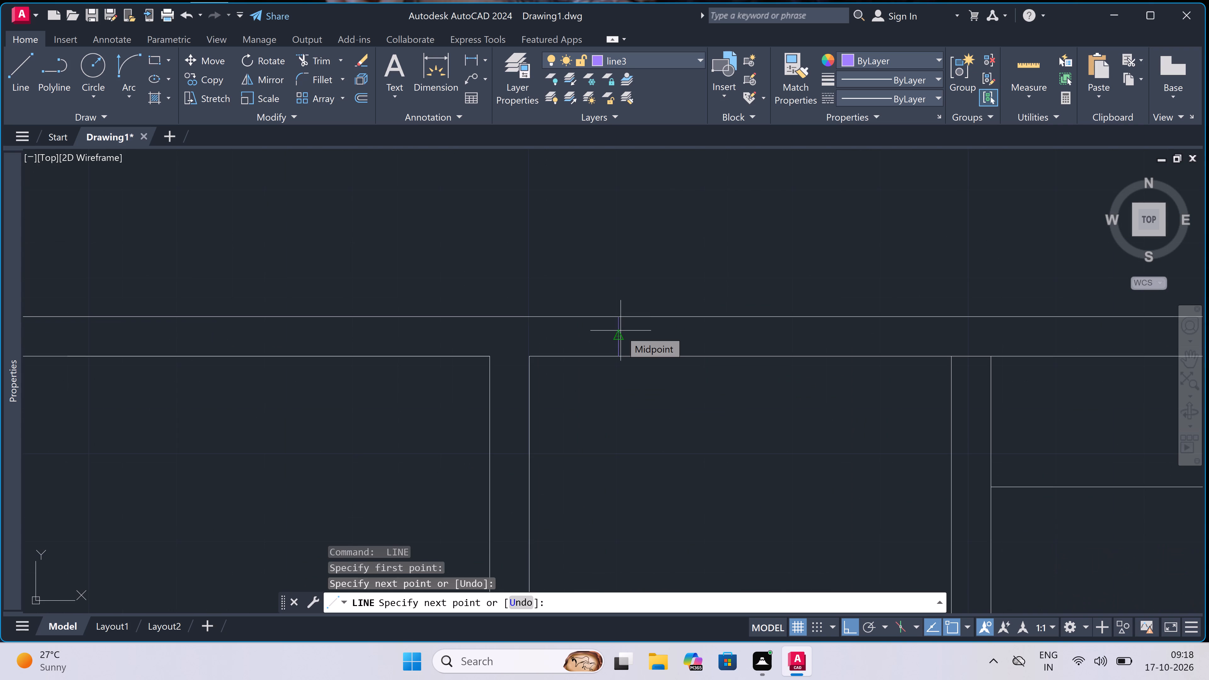
pyautogui.click(621, 331)
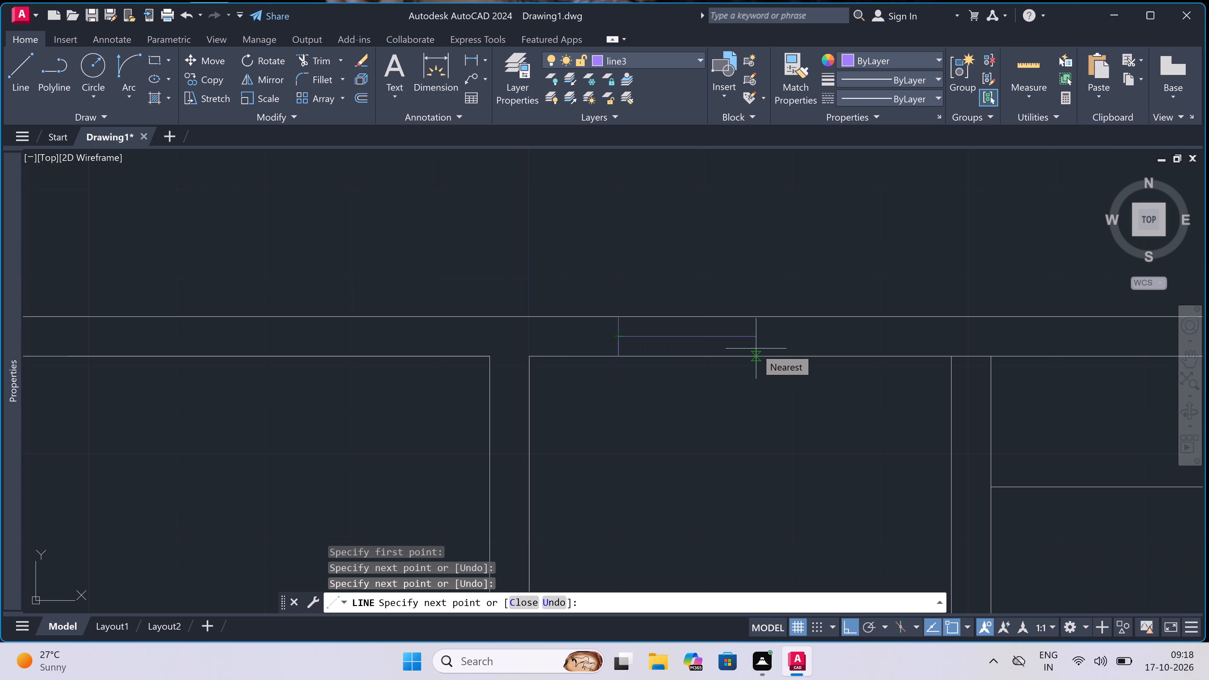
# Continue 2' east along the toilet's north wall centre and close that end with a line across the wall.
pyautogui.scroll(-3, 756, 348)
pyautogui.scroll(1, 756, 348)
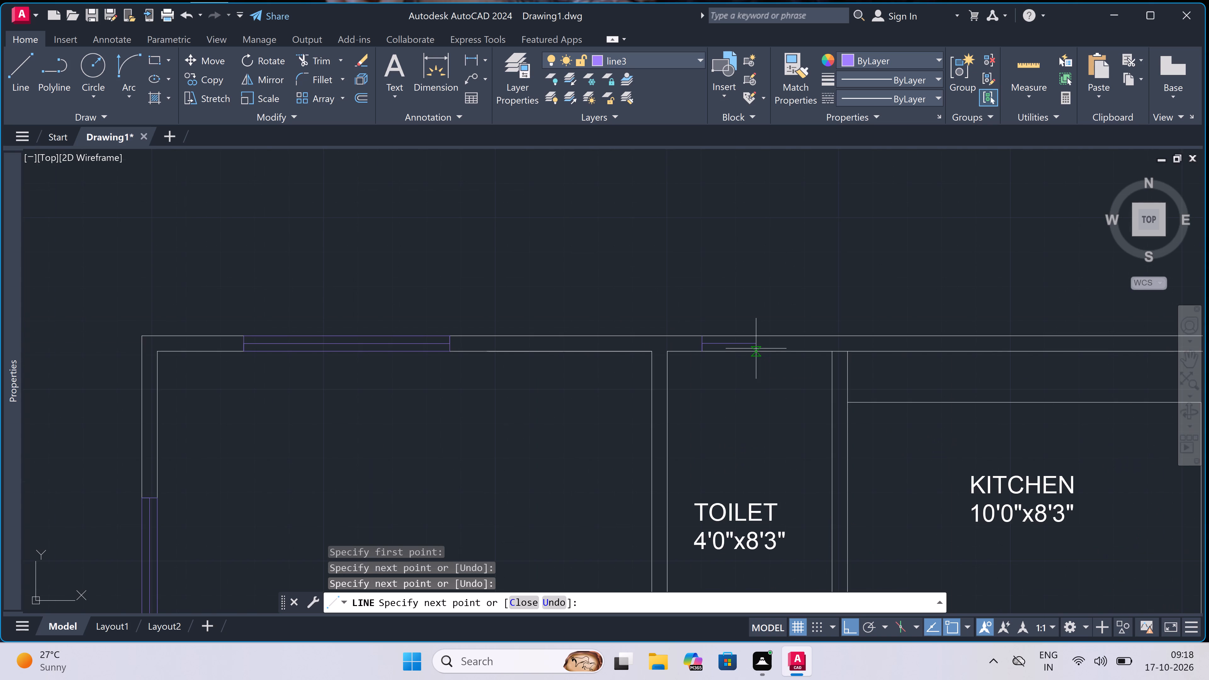
pyautogui.write("2'")
pyautogui.press('space')
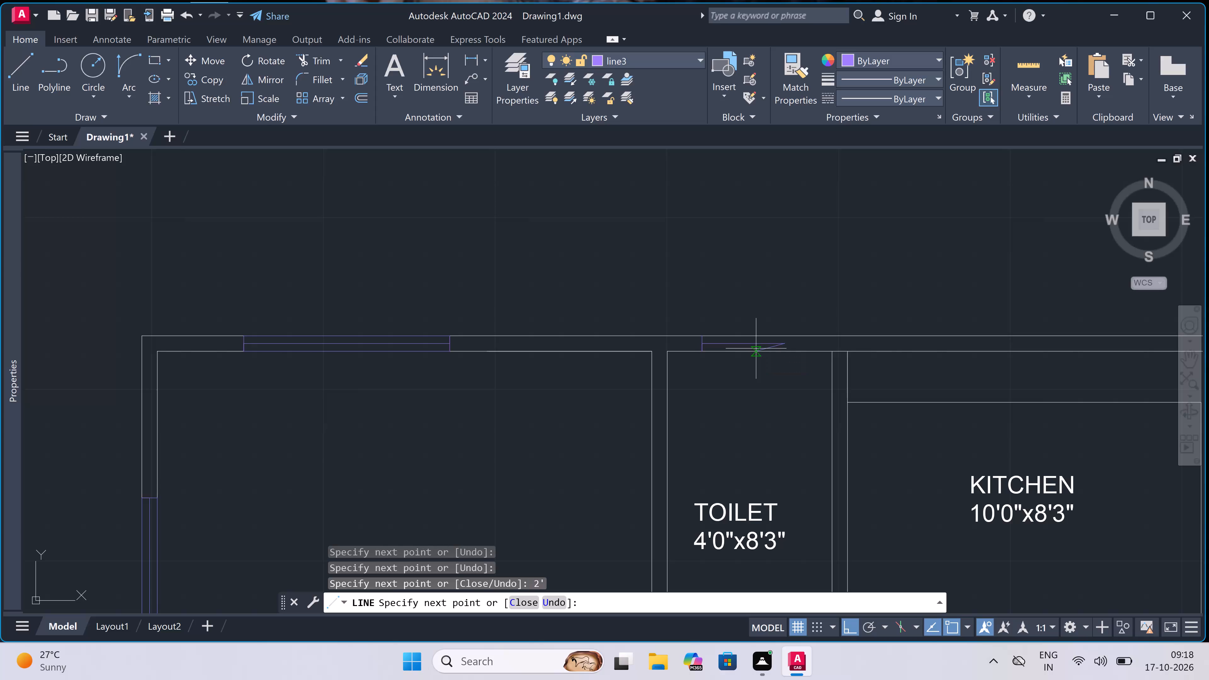
pyautogui.scroll(2, 797, 327)
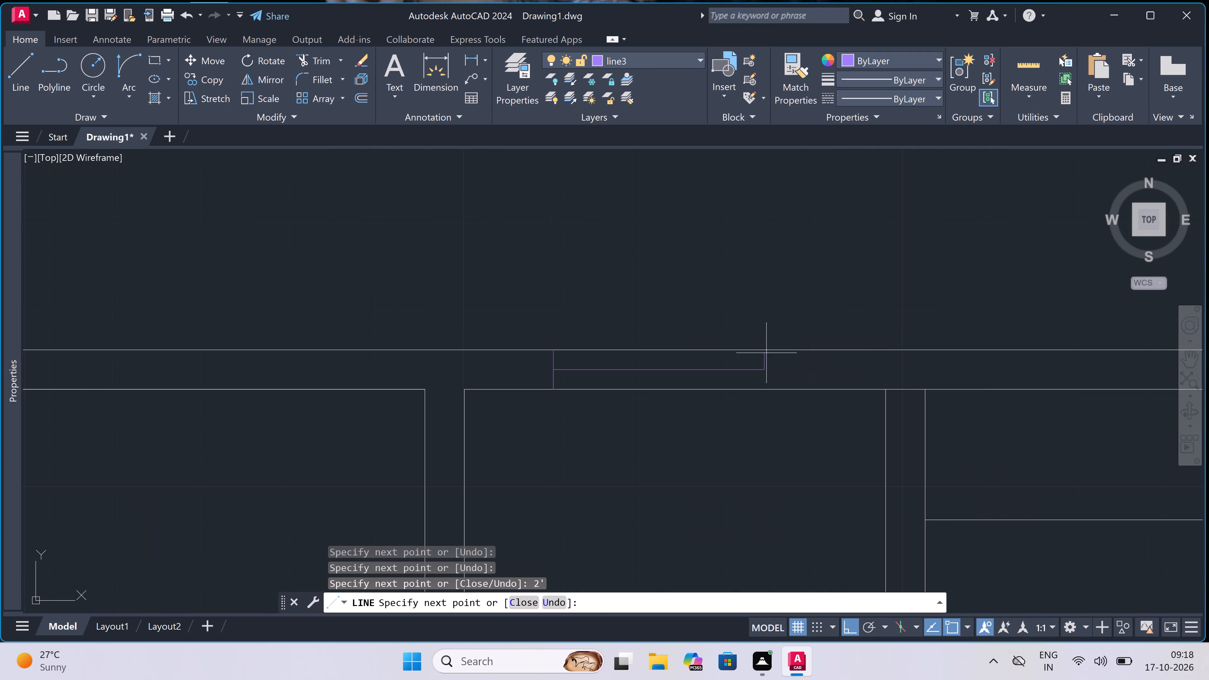
pyautogui.click(762, 350)
pyautogui.click(763, 396)
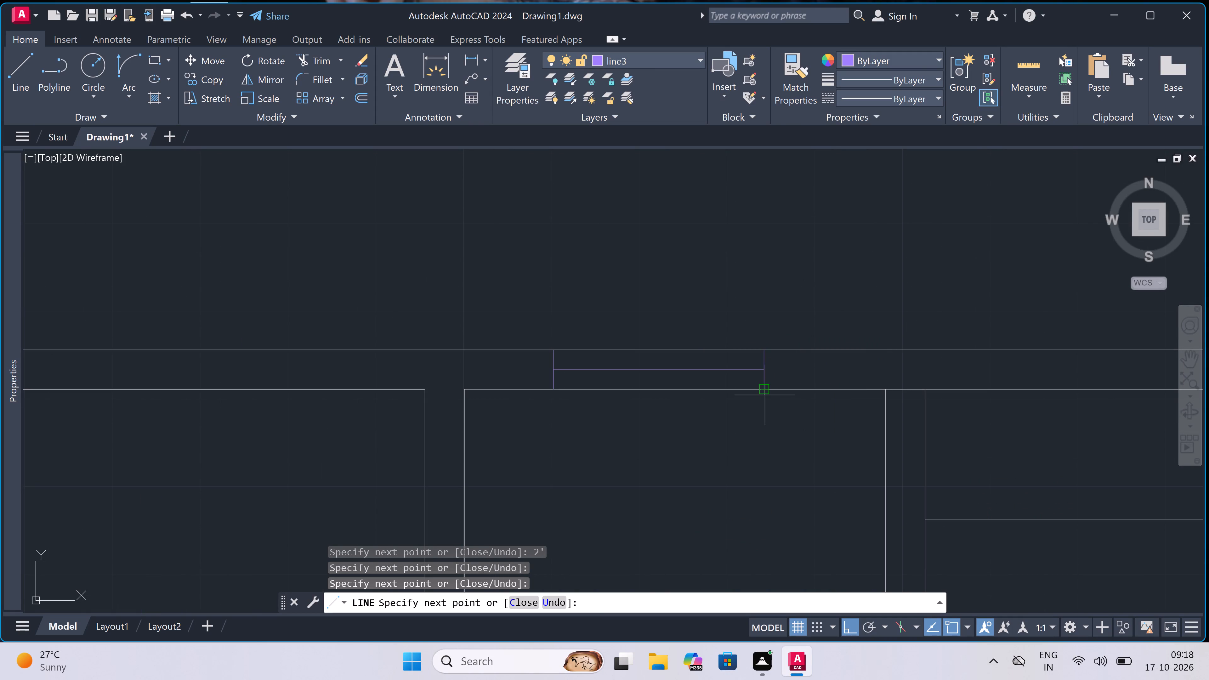
pyautogui.press('Escape')
# Trim both north wall lines between the two ends of the toilet's 2' window.
pyautogui.press('t')
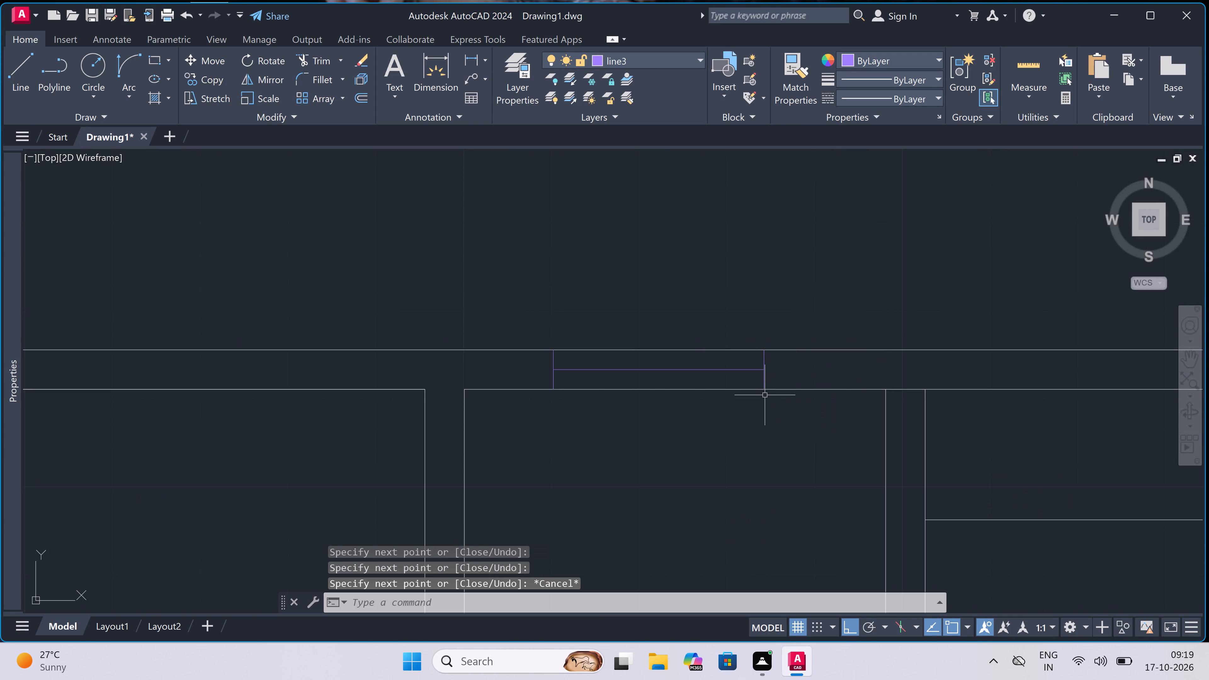
pyautogui.write('r')
pyautogui.press('space')
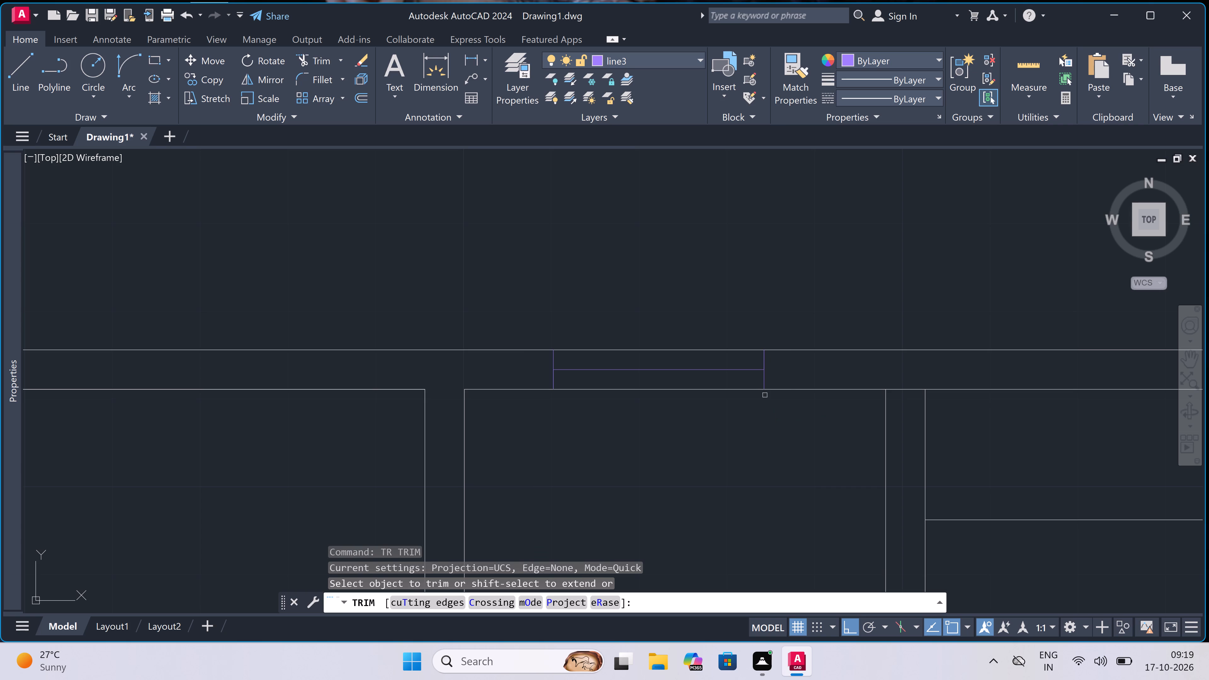
pyautogui.click(656, 390)
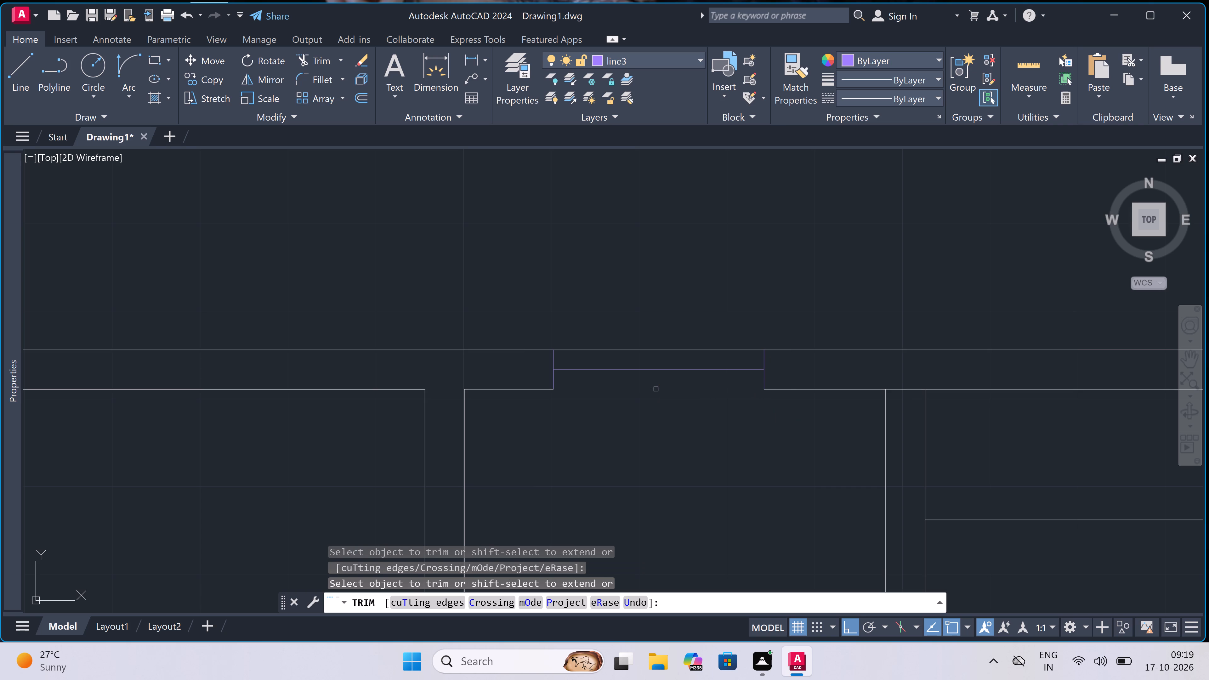
pyautogui.click(649, 352)
pyautogui.doubleClick(649, 342)
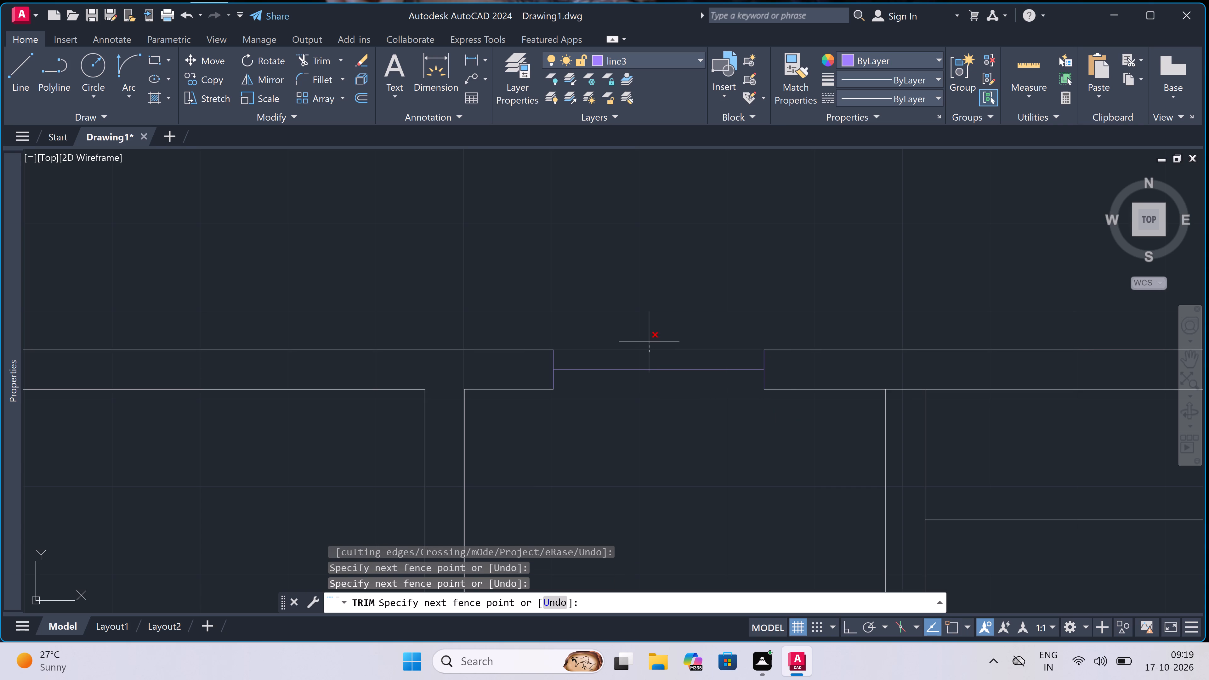
pyautogui.press('Escape')
# Draw the toilet window's outer and inner face lines across the trimmed north wall opening.
pyautogui.write('l')
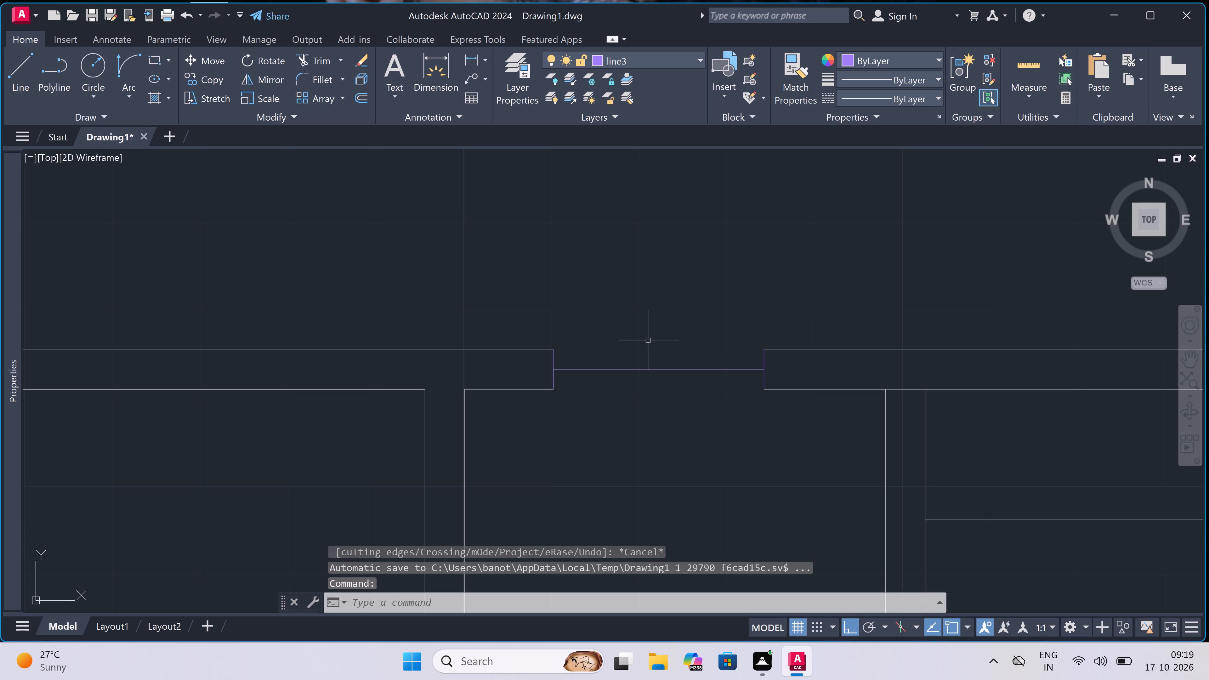
pyautogui.press('space')
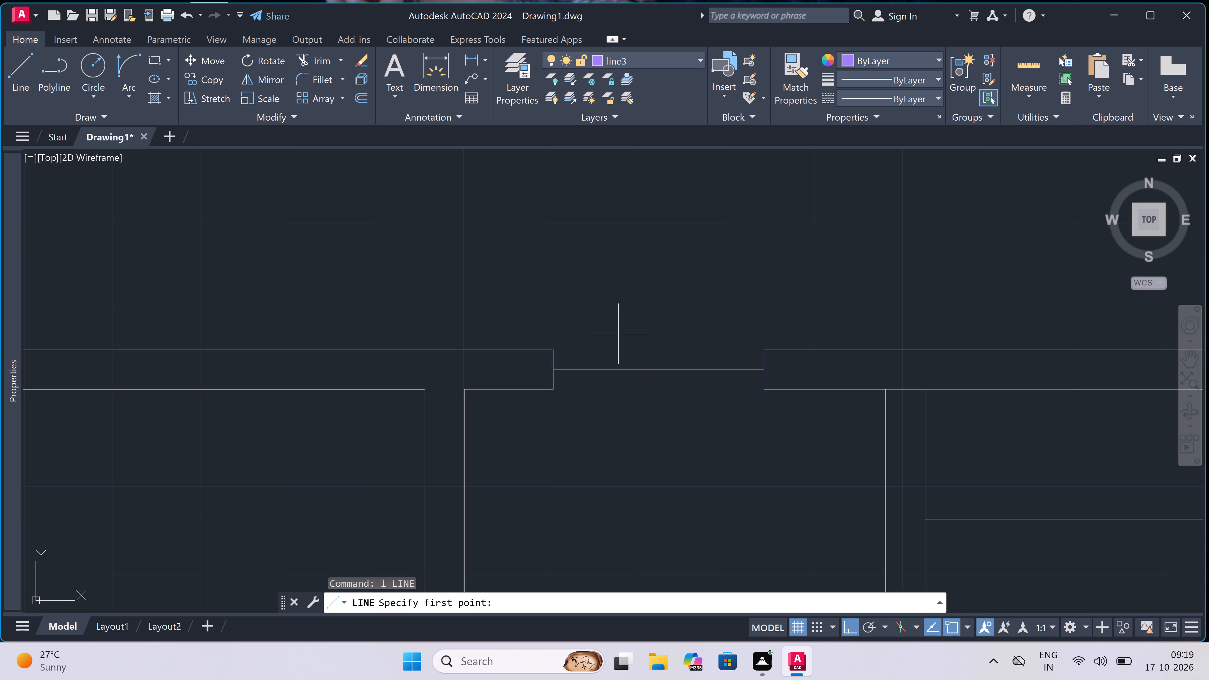
pyautogui.click(556, 352)
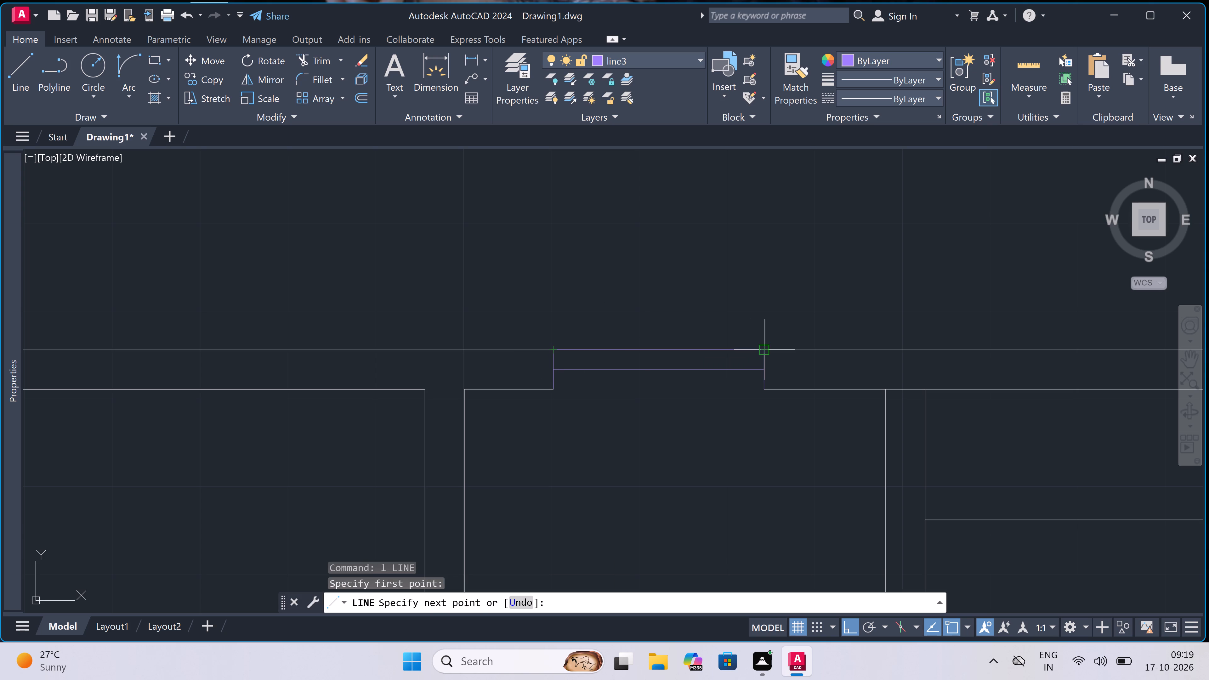
pyautogui.click(762, 348)
pyautogui.press('Escape')
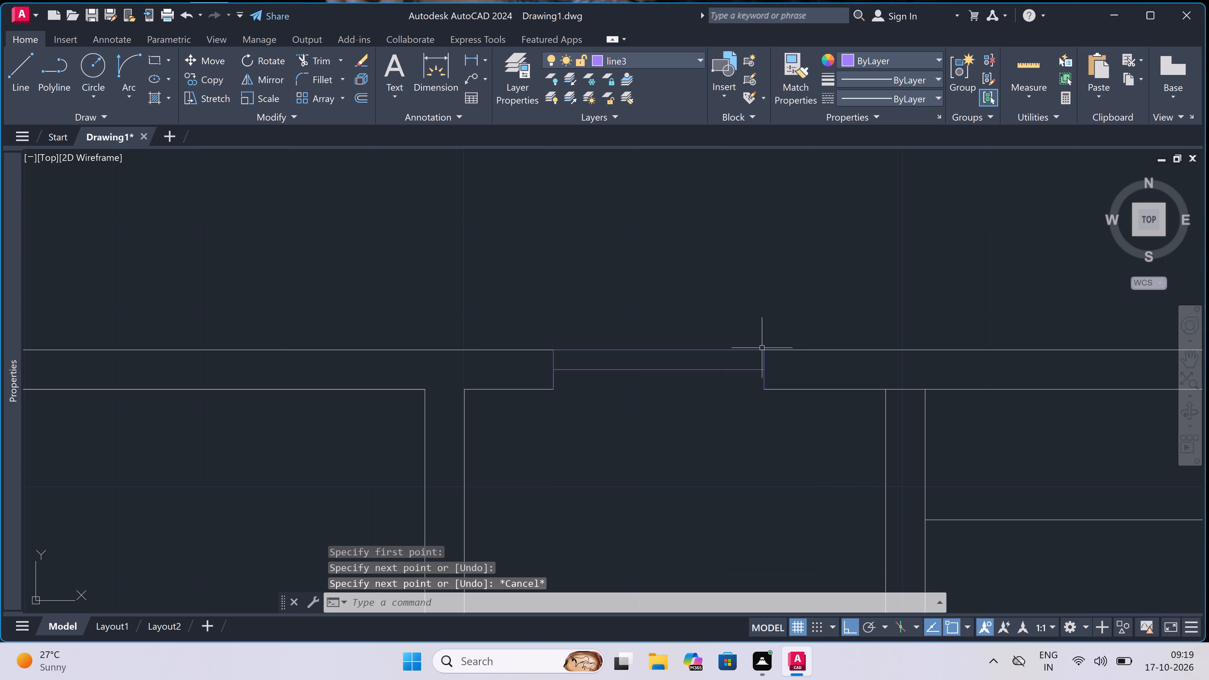
pyautogui.press('space')
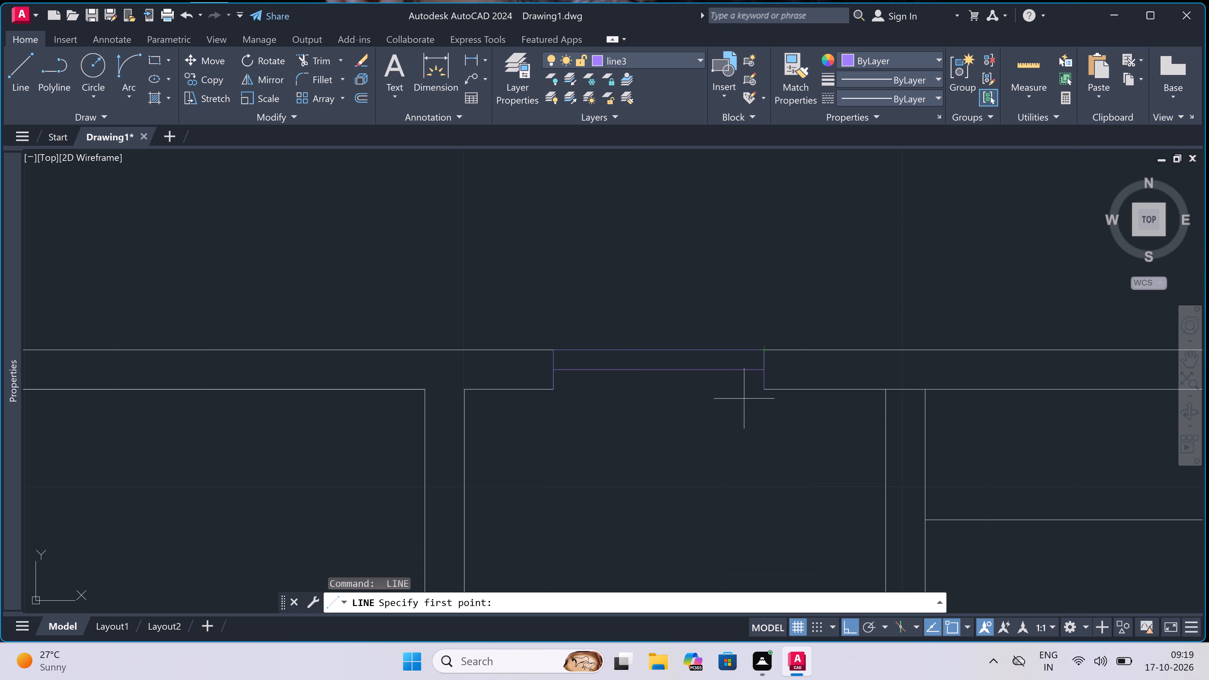
pyautogui.click(766, 390)
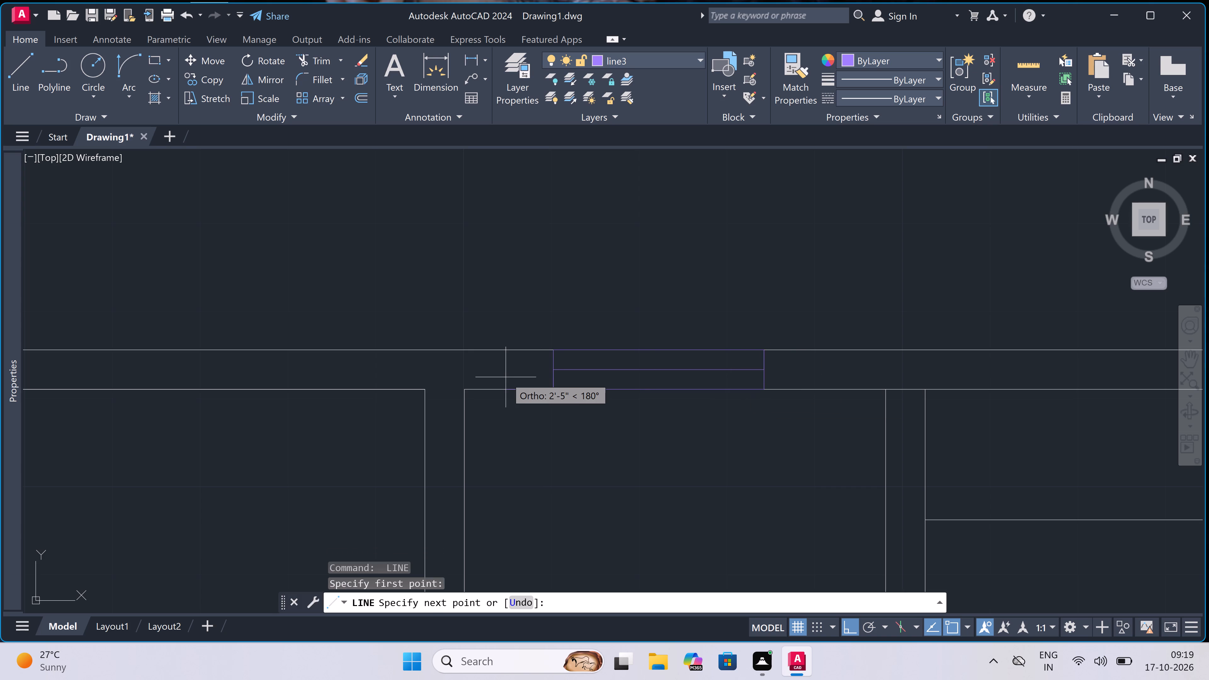
pyautogui.doubleClick(558, 387)
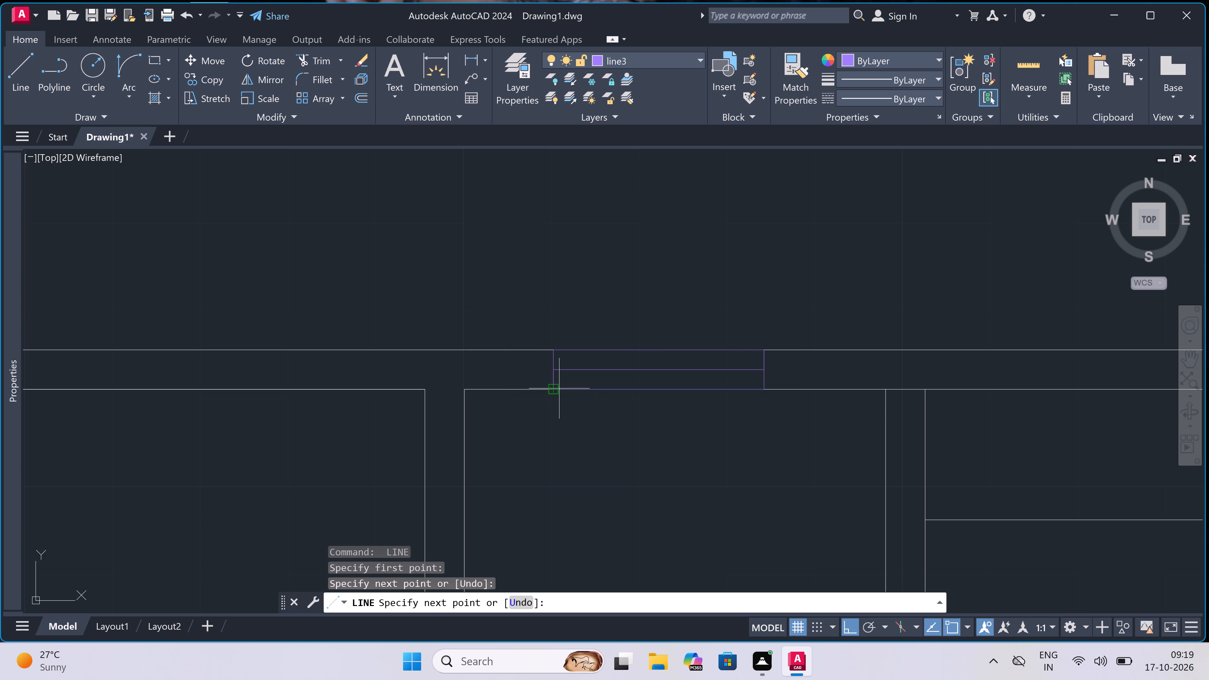
pyautogui.press('Escape')
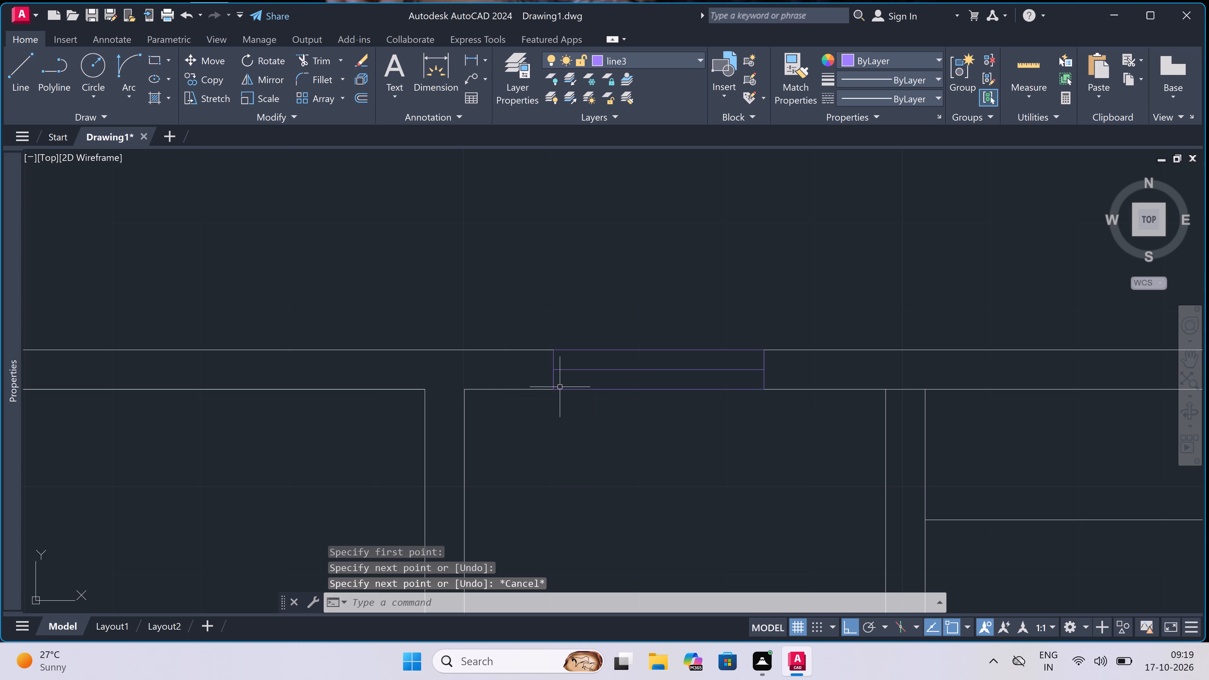
# Draw a short line across the KITCHEN's north wall, slightly west of its label, returning to mid-wall.
pyautogui.scroll(-6, 683, 393)
pyautogui.scroll(2, 686, 394)
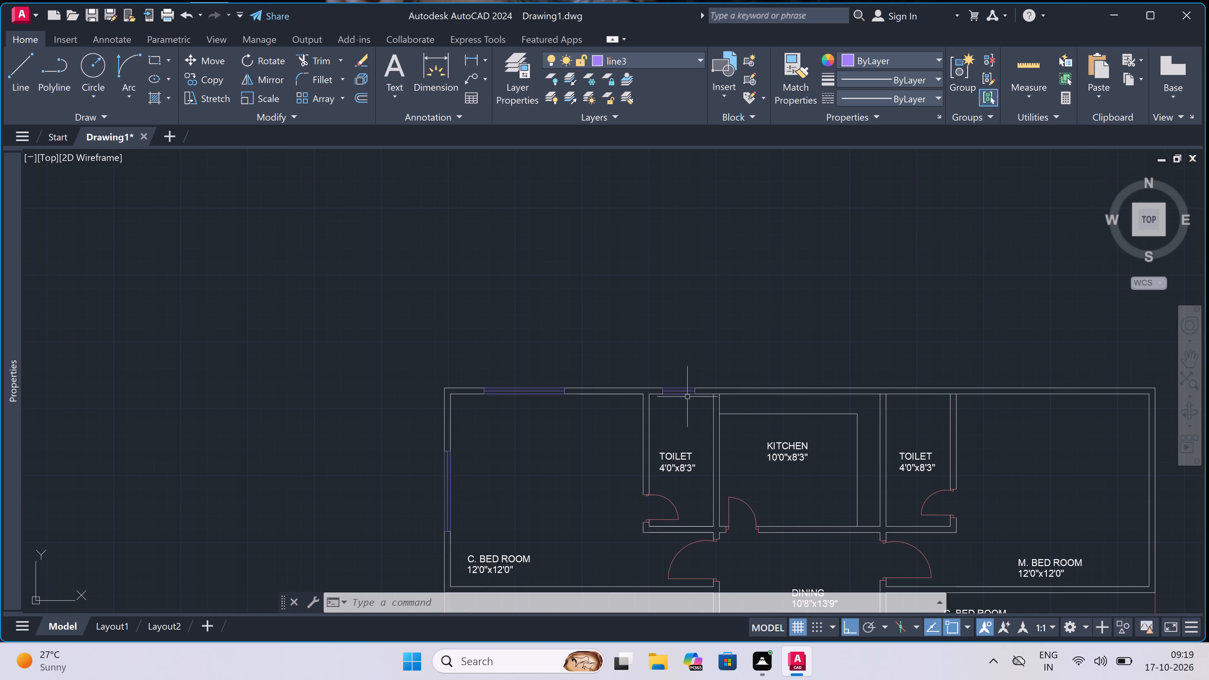
pyautogui.scroll(-4, 687, 397)
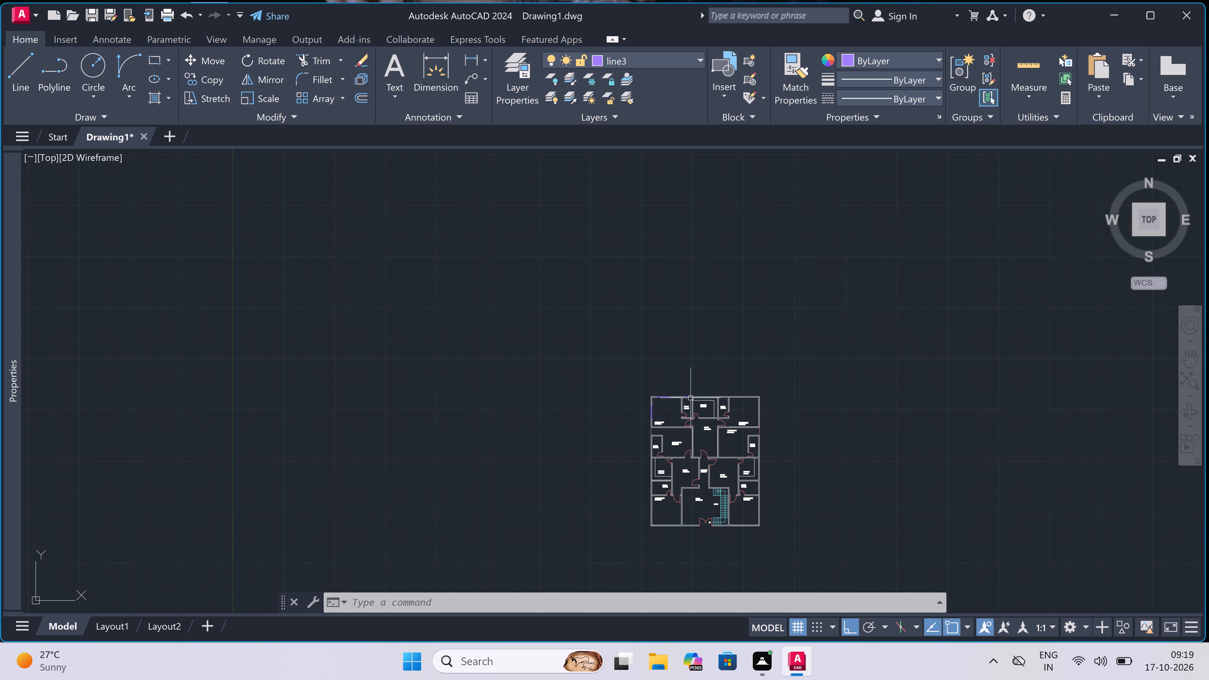
pyautogui.scroll(3, 713, 400)
pyautogui.scroll(3, 678, 377)
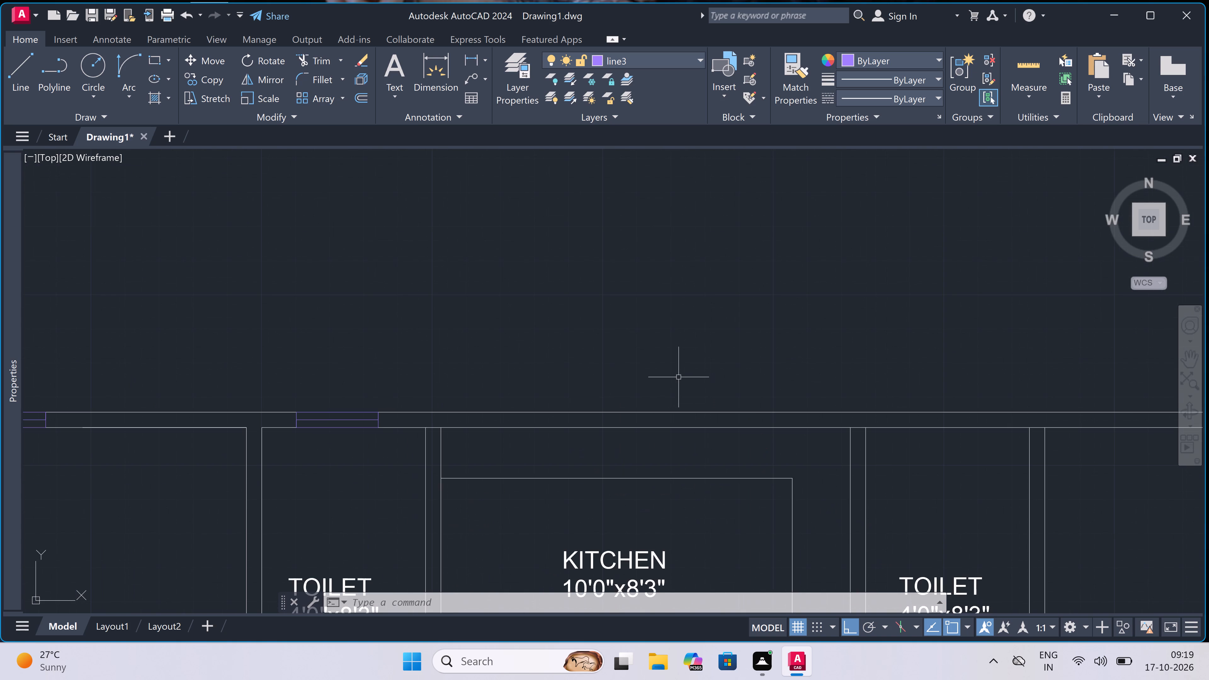
pyautogui.write('l')
pyautogui.press('space')
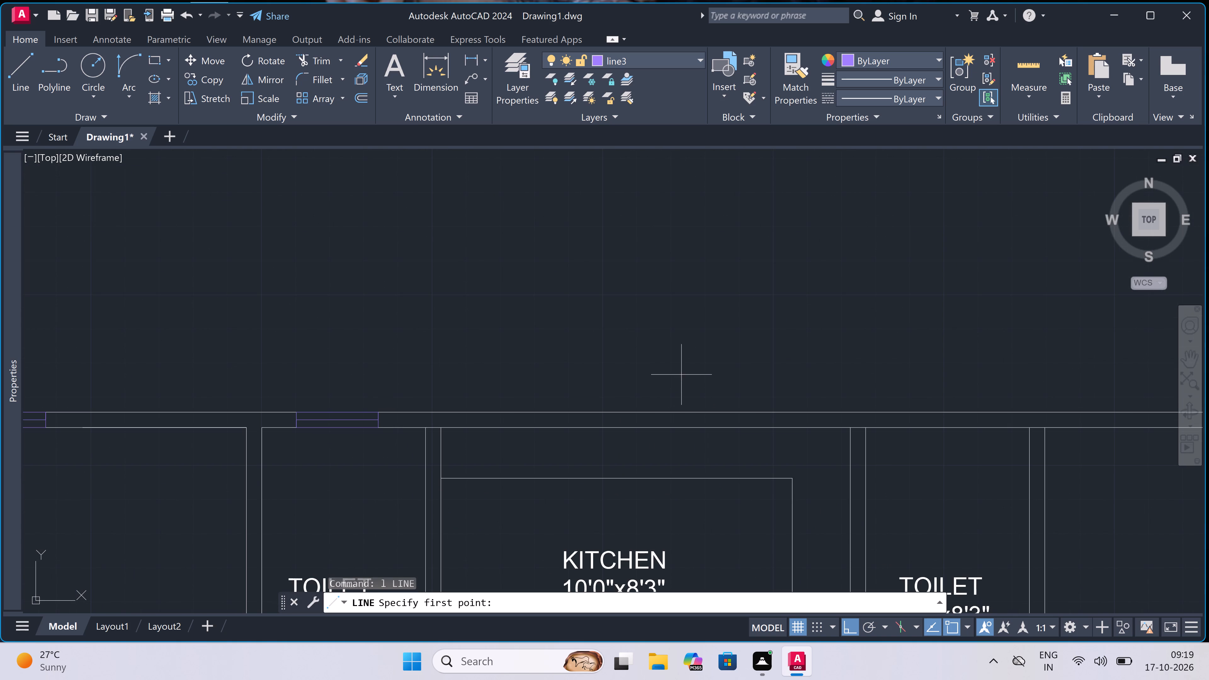
pyautogui.click(555, 424)
pyautogui.click(549, 413)
pyautogui.scroll(2, 554, 411)
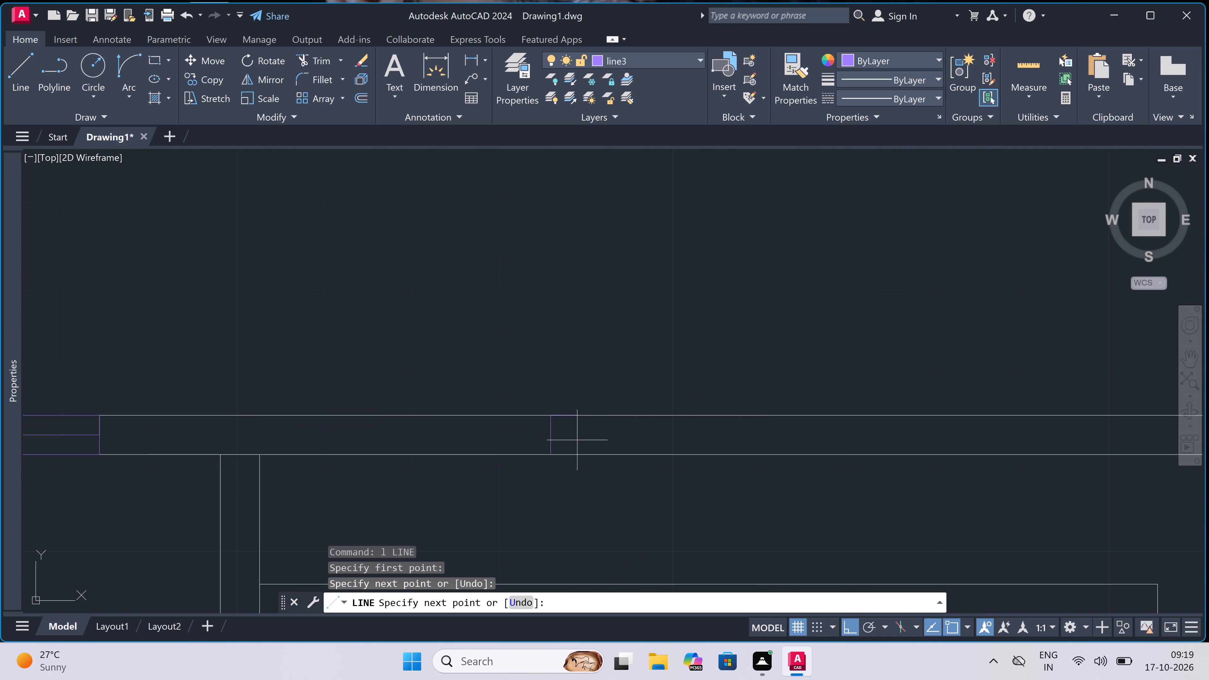
pyautogui.click(553, 438)
# Continue 3' east along the kitchen's north wall centre and close that end with a line across the wall.
pyautogui.write("3'")
pyautogui.press('space')
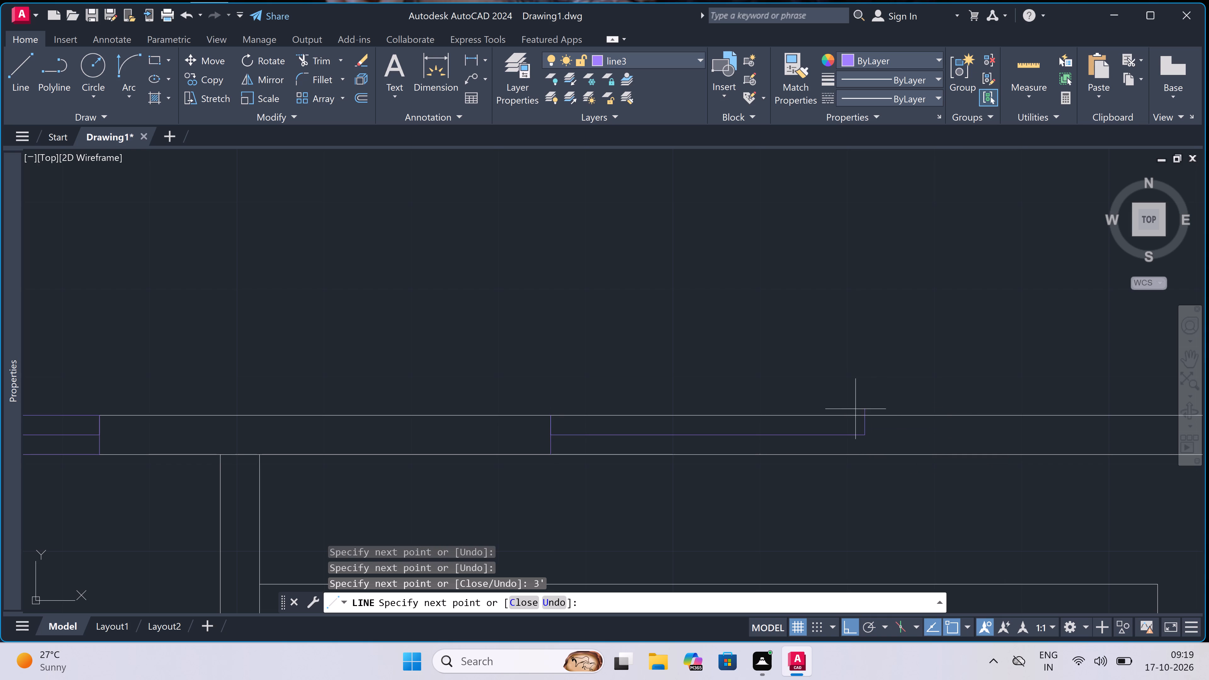
pyautogui.click(866, 417)
pyautogui.click(863, 453)
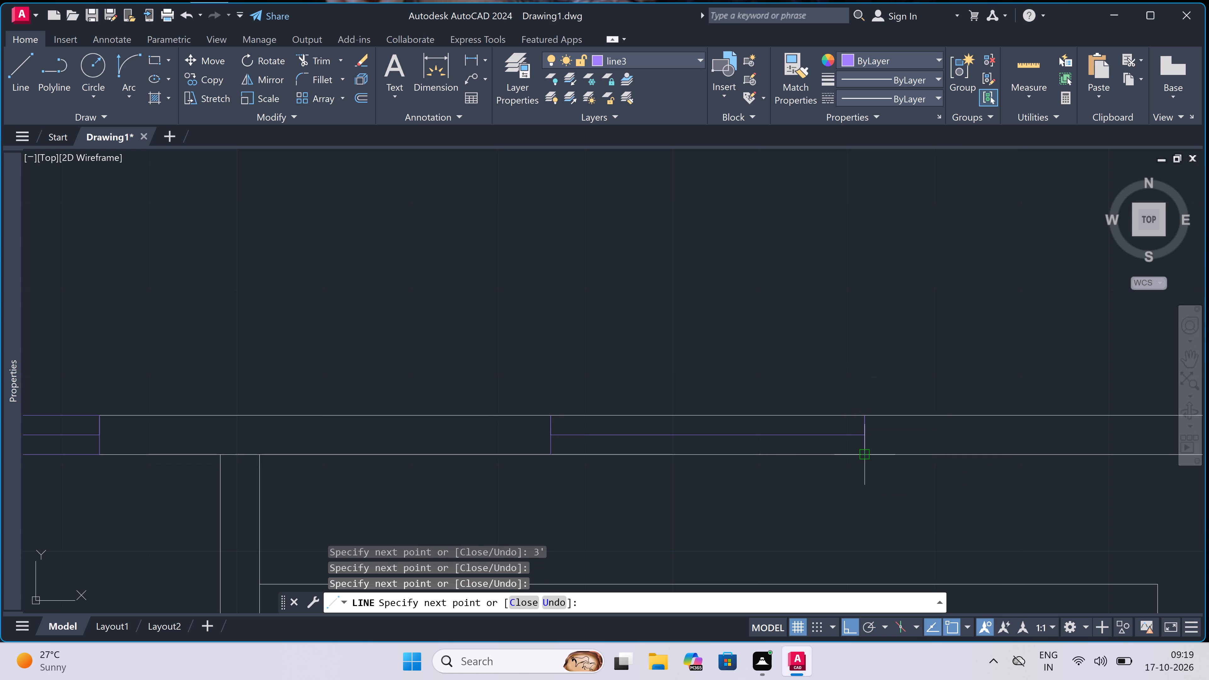
# Trim both north wall lines between the two ends of the kitchen's 3' window.
pyautogui.press('Escape')
pyautogui.write('tr')
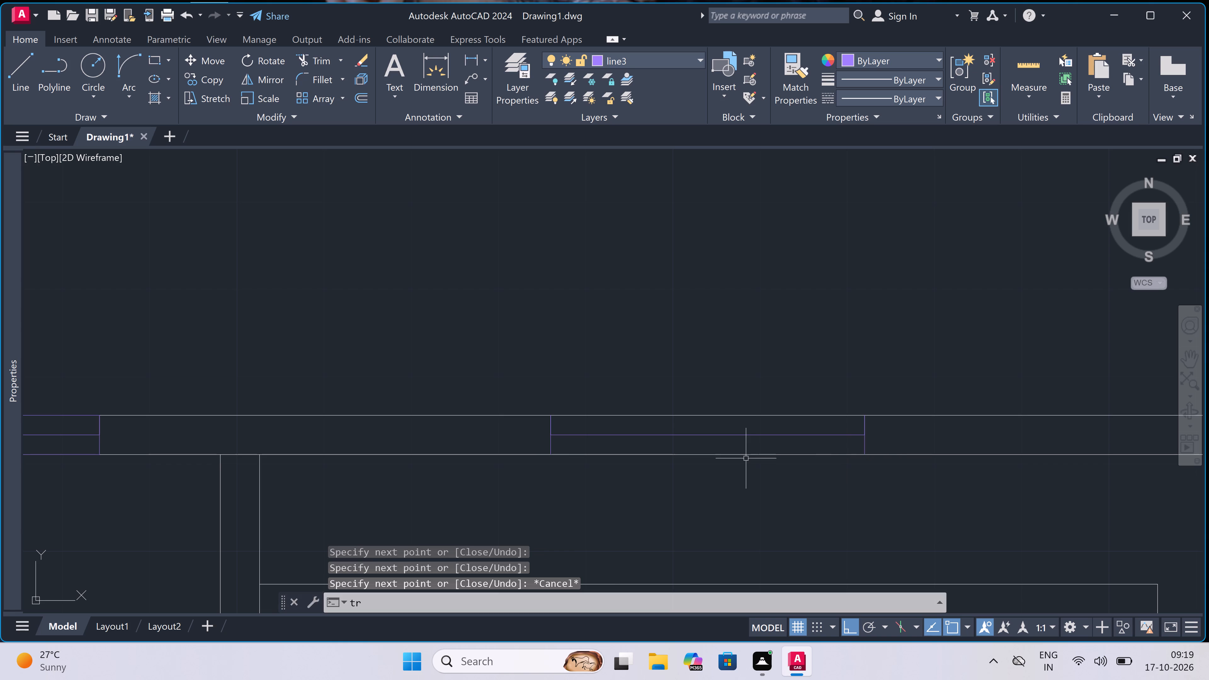
pyautogui.press('space')
pyautogui.click(744, 456)
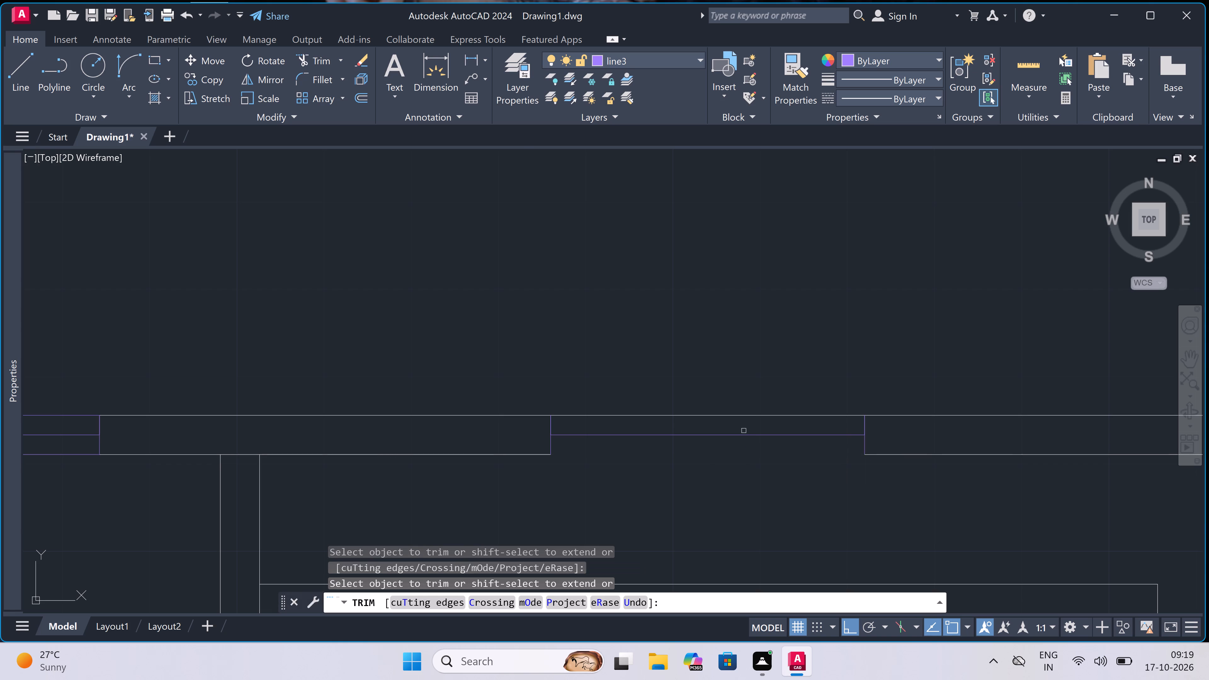
pyautogui.click(743, 421)
pyautogui.click(742, 397)
pyautogui.press('Escape')
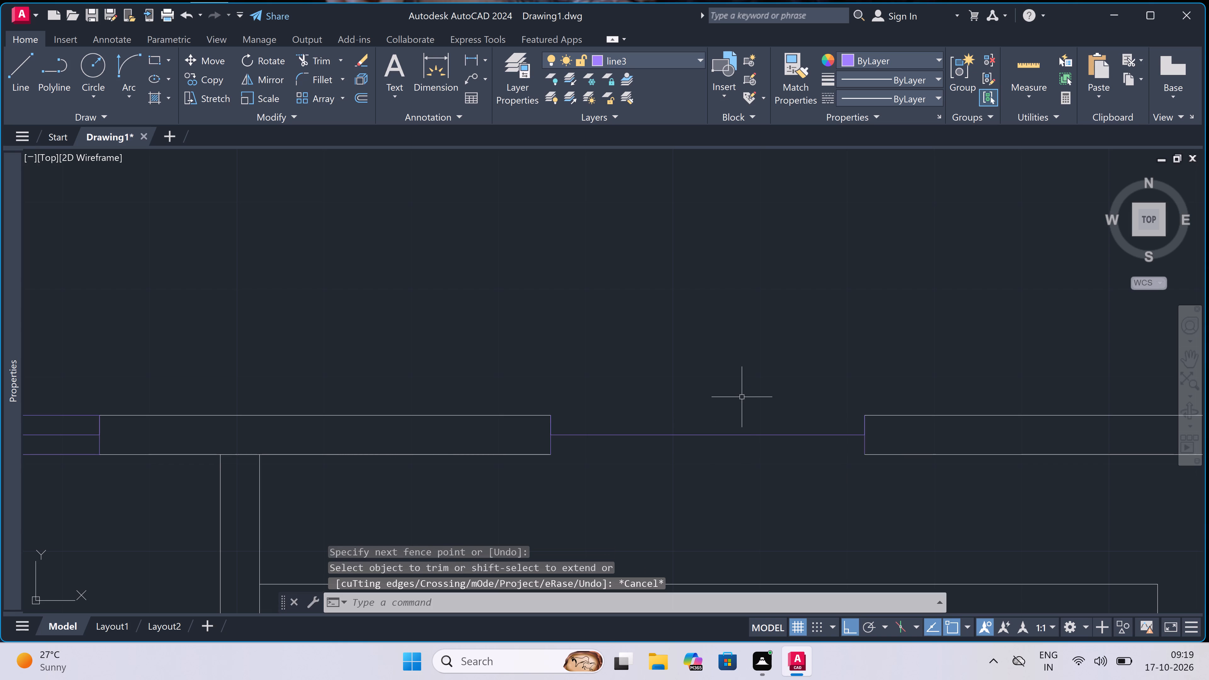
# Draw the kitchen window's outer and inner face lines across the trimmed north wall opening.
pyautogui.press('l')
pyautogui.press('space')
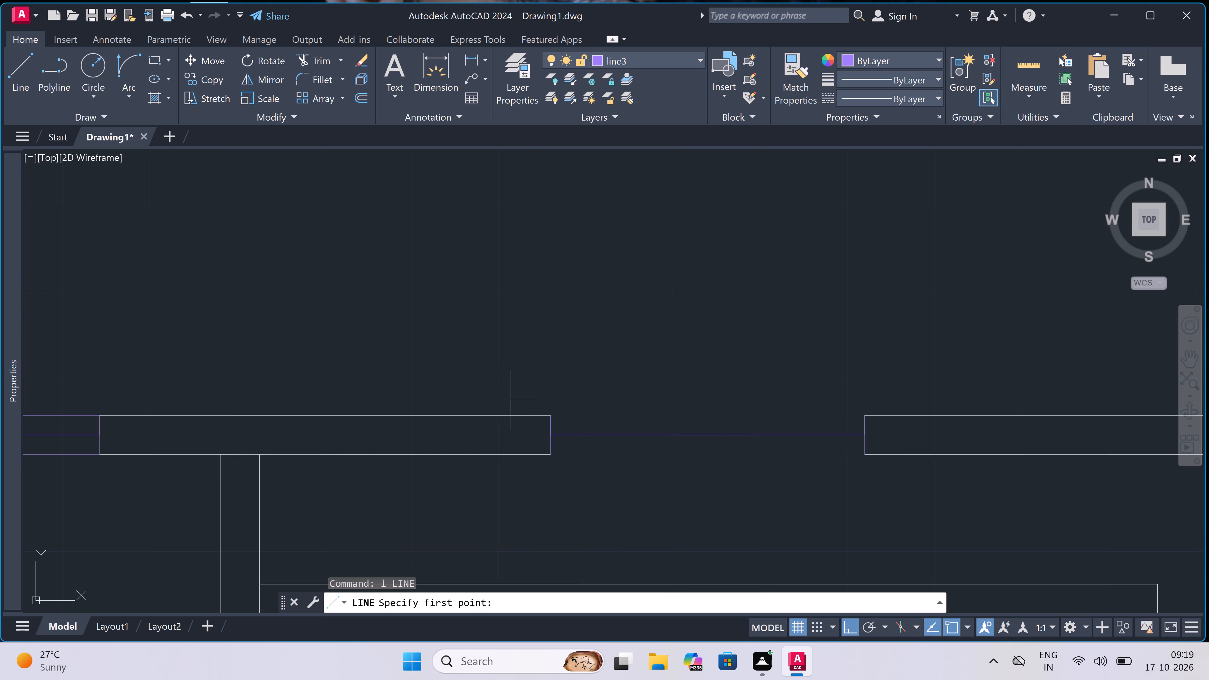
pyautogui.click(548, 416)
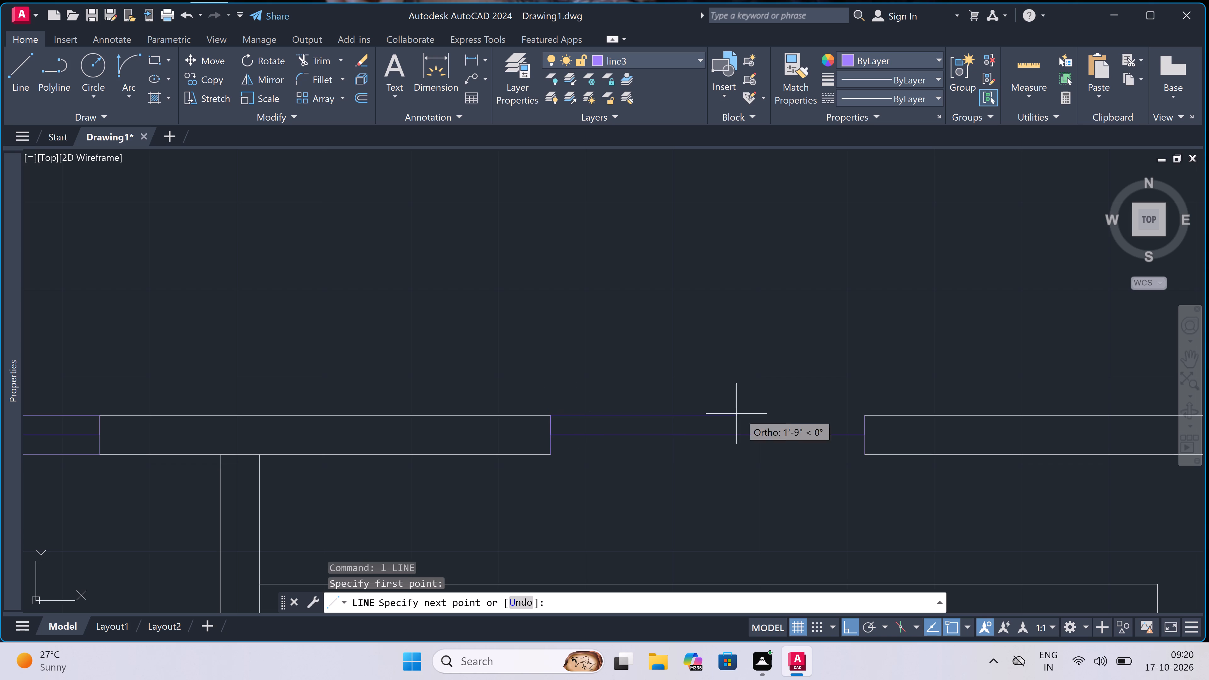
pyautogui.moveTo(863, 411); pyautogui.dragTo(857, 411)
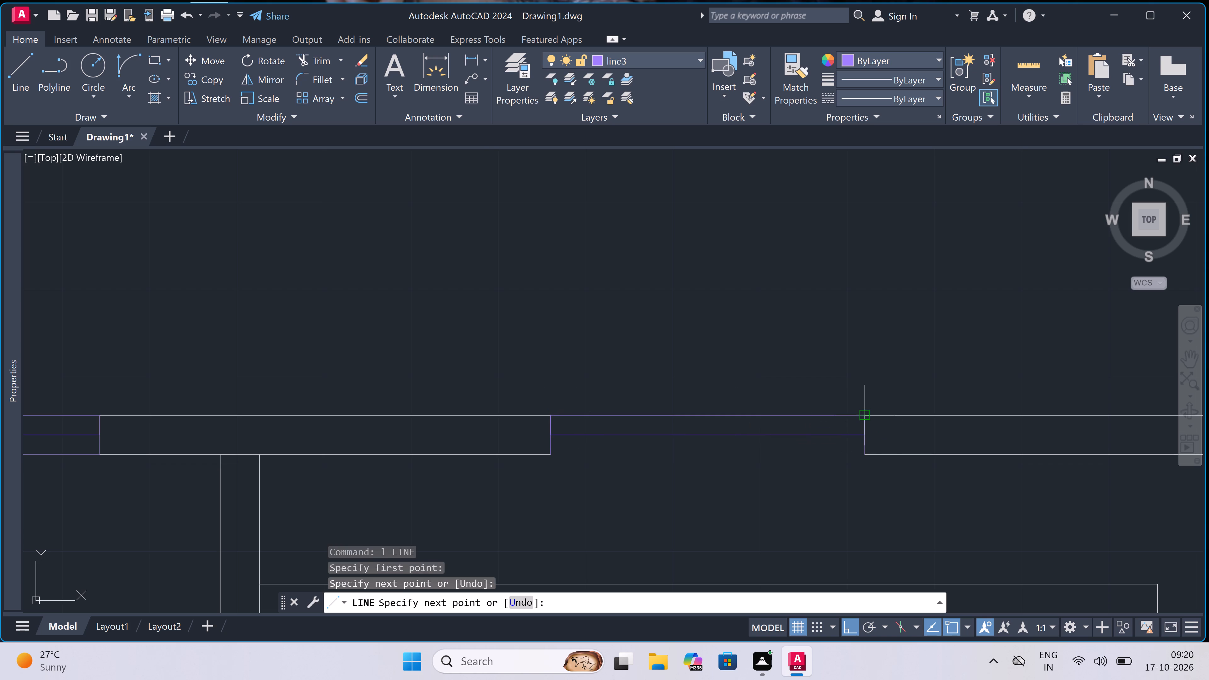
pyautogui.press('Escape')
pyautogui.press('space')
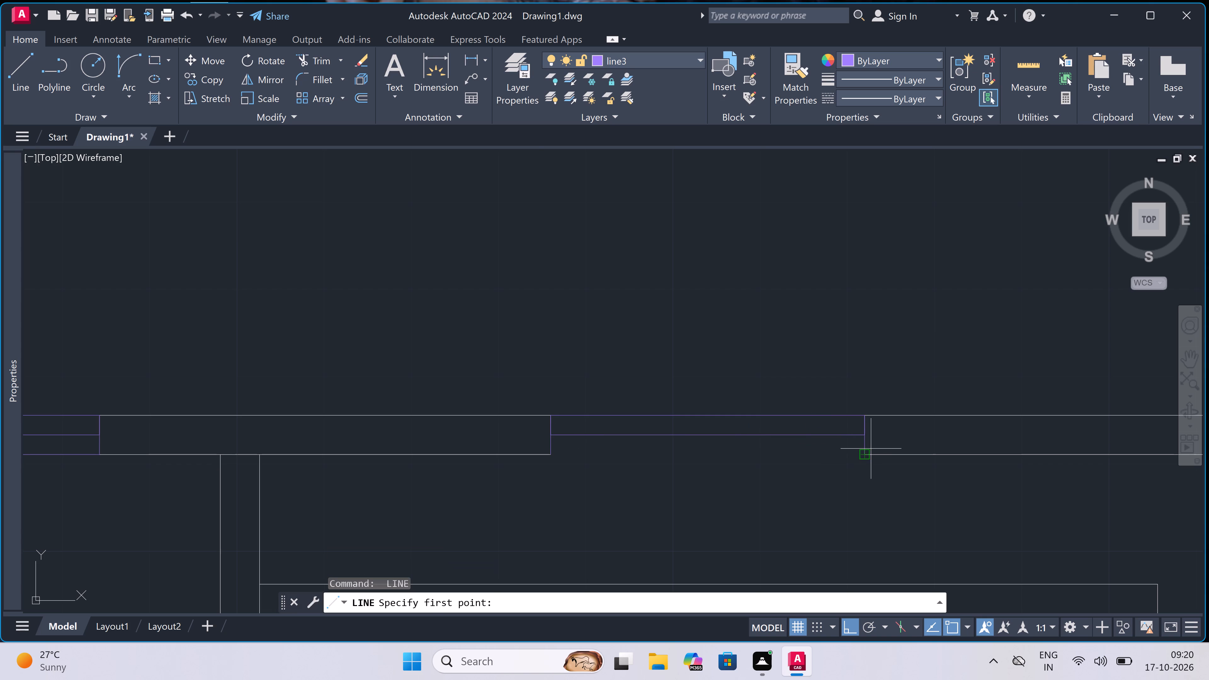
pyautogui.click(865, 450)
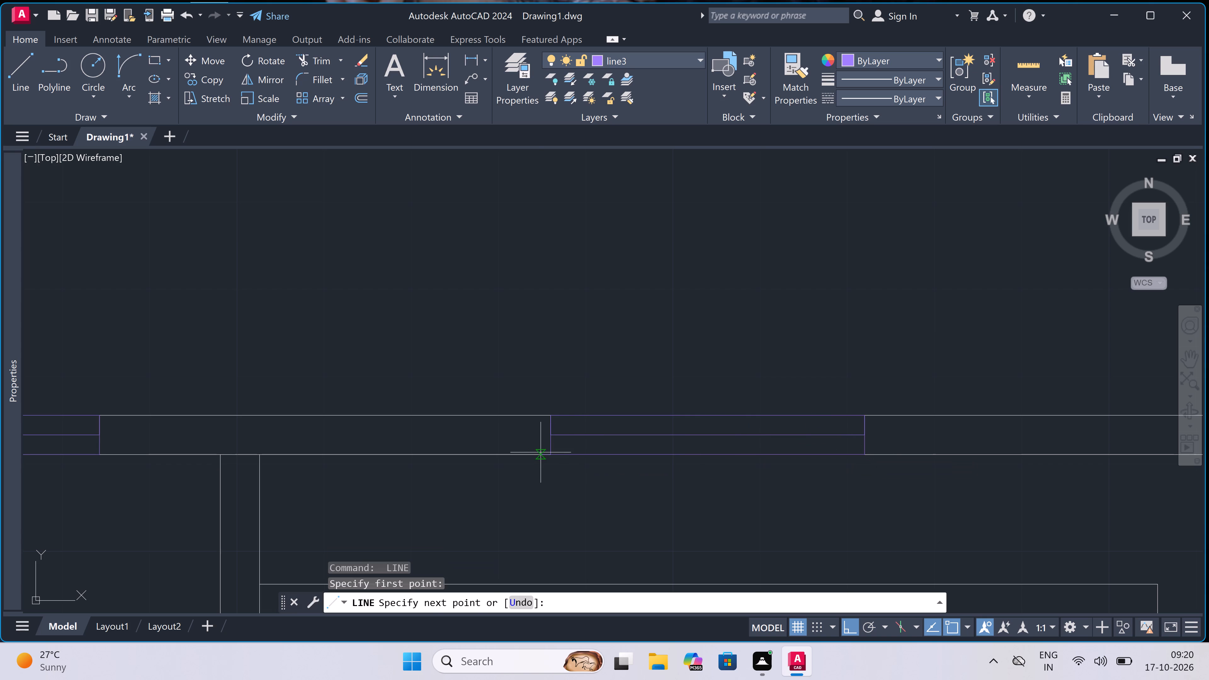
pyautogui.click(552, 456)
pyautogui.press('Escape')
# Trim the north wall's inner line where the partition between the west TOILET and KITCHEN meets it.
pyautogui.scroll(-4, 700, 404)
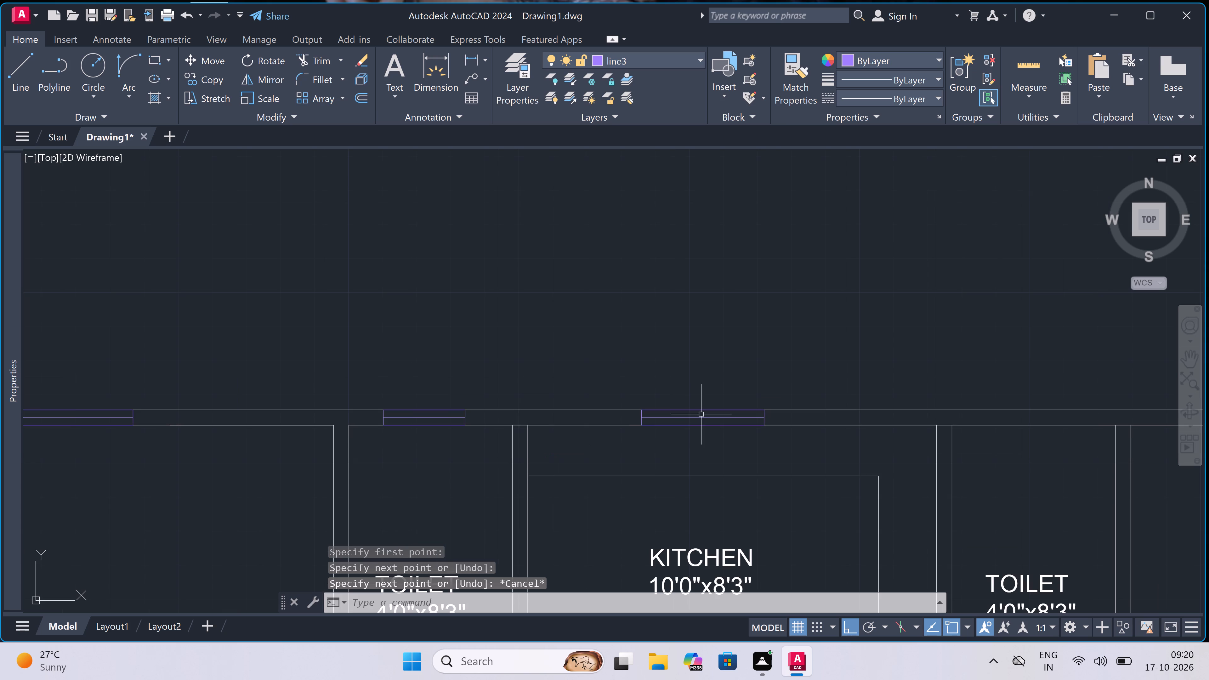
pyautogui.press('t')
pyautogui.press('r')
pyautogui.press('space')
pyautogui.scroll(1, 507, 421)
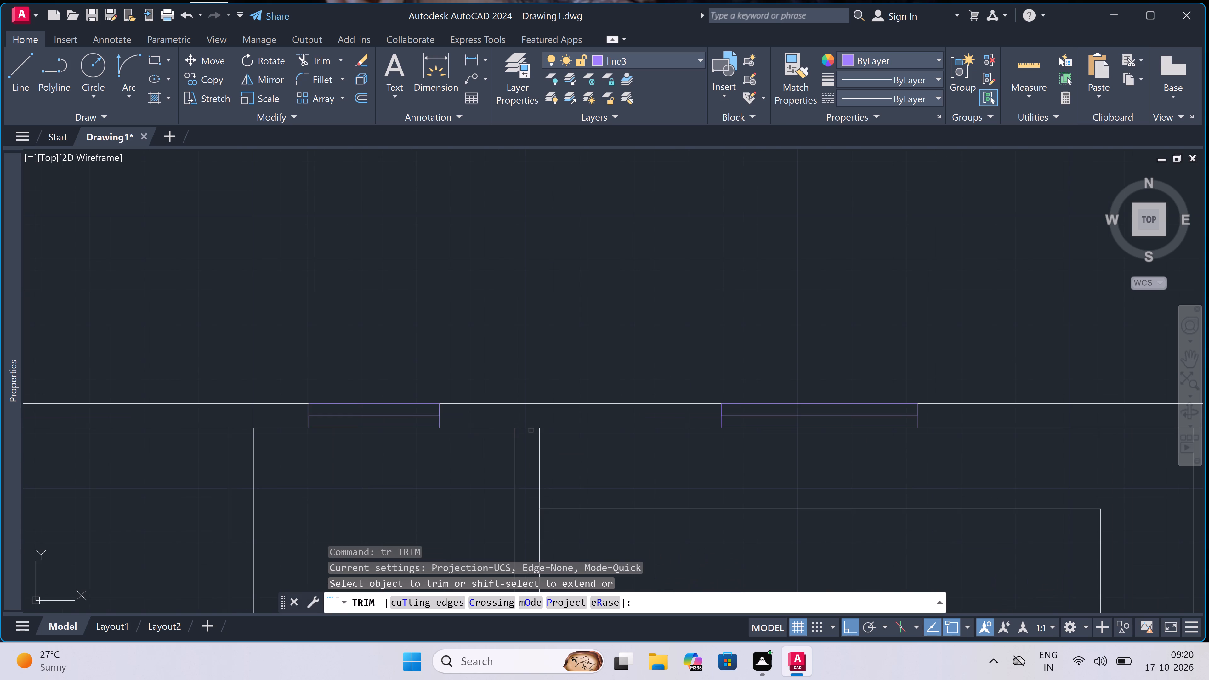
pyautogui.click(529, 429)
pyautogui.press('Escape')
# Trim the north wall's inner line at the two partitions on either side of the east TOILET.
pyautogui.scroll(-4, 563, 396)
pyautogui.scroll(2, 665, 410)
pyautogui.scroll(1, 700, 387)
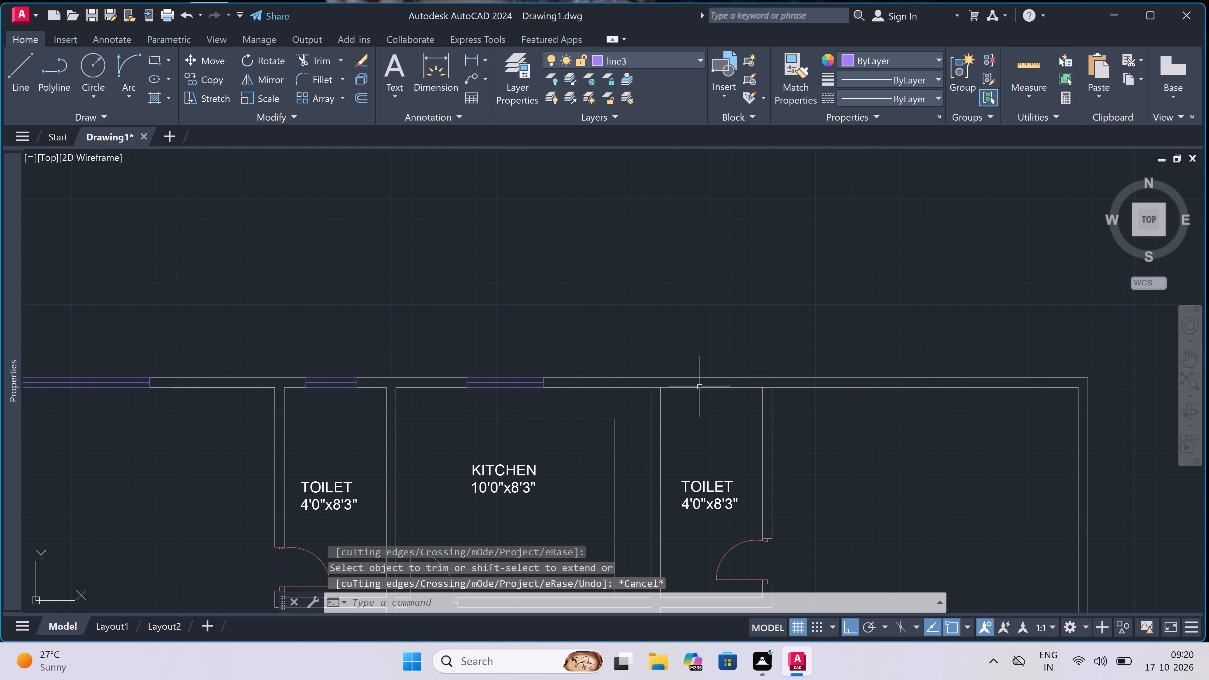
pyautogui.scroll(1, 700, 387)
pyautogui.press('space')
pyautogui.click(587, 396)
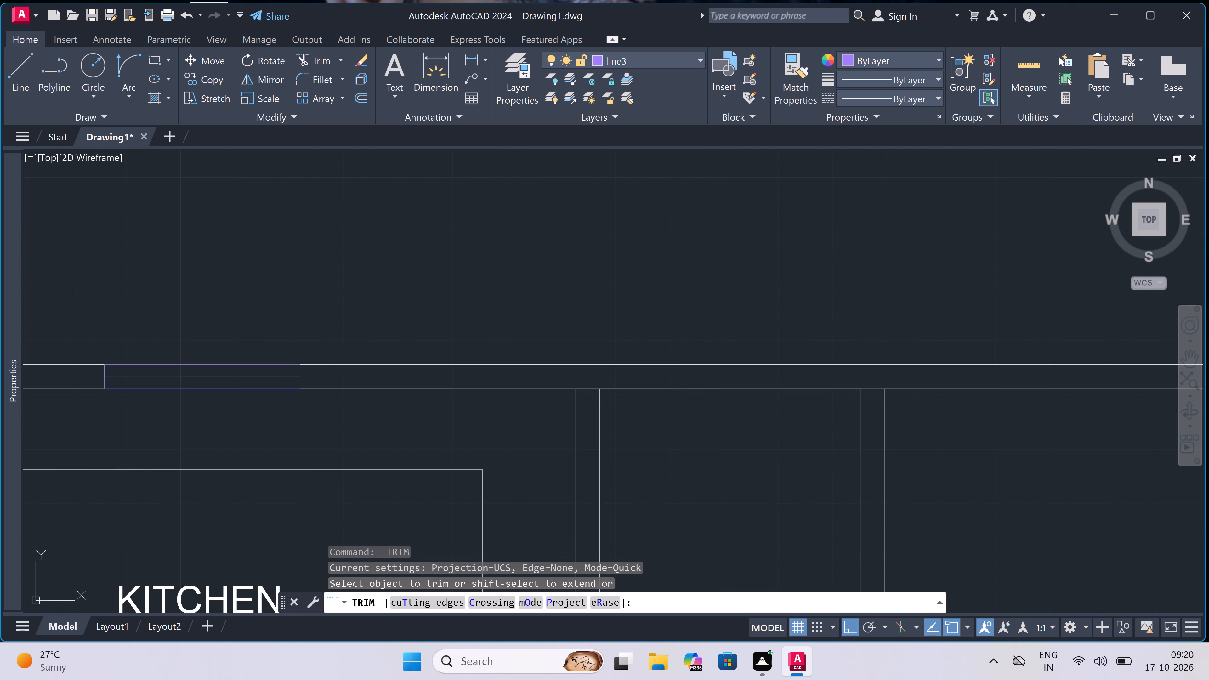
pyautogui.click(586, 373)
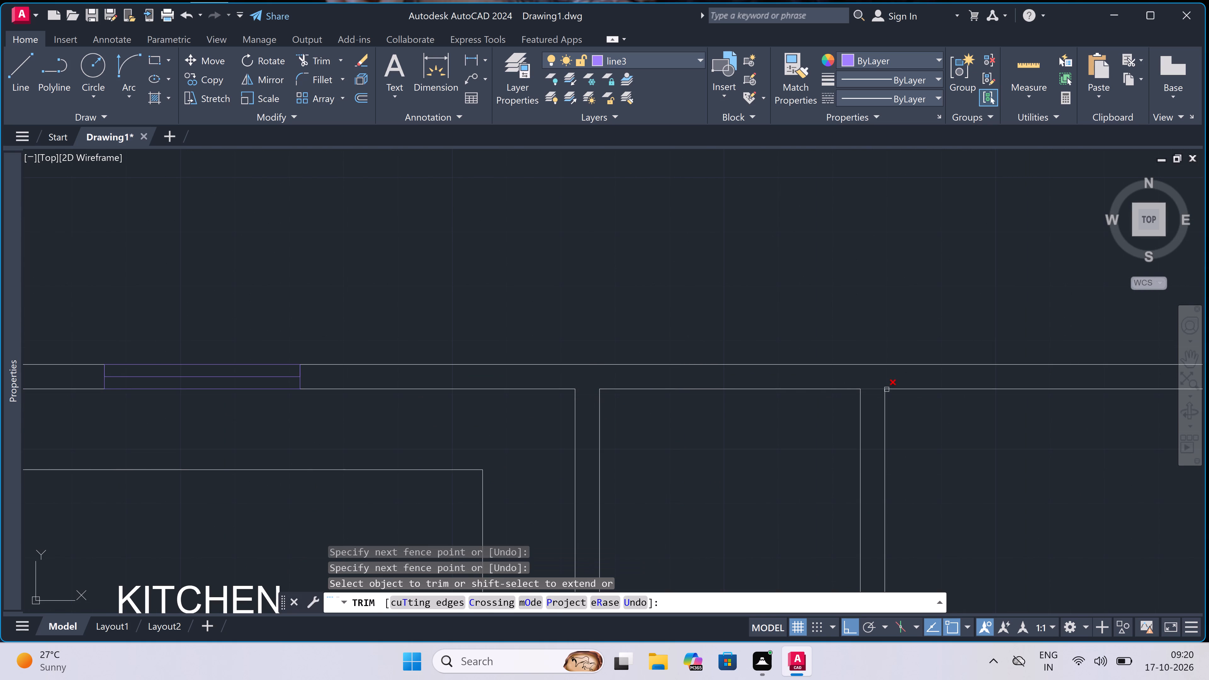
pyautogui.click(876, 399)
pyautogui.click(871, 383)
pyautogui.scroll(1, 818, 348)
pyautogui.press('Escape')
# Draw a 2' window in the east TOILET's north wall, with a mid-wall line running west and a line across the wall at each end.
pyautogui.press('l')
pyautogui.press('space')
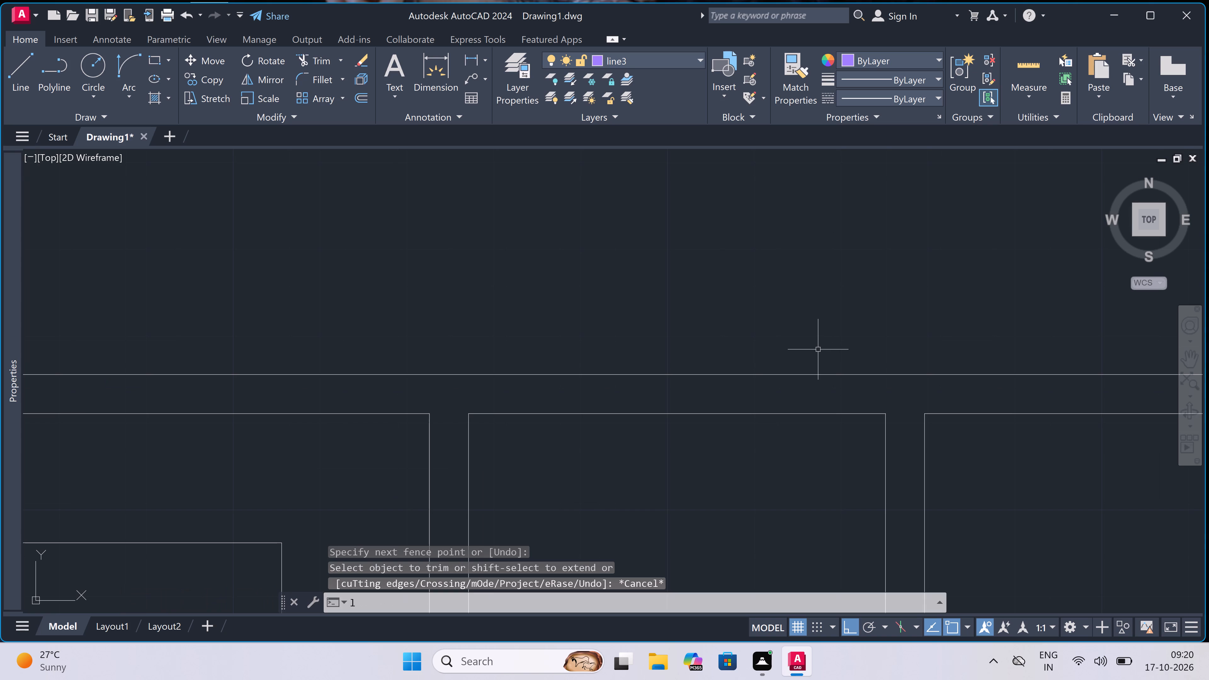
pyautogui.click(793, 377)
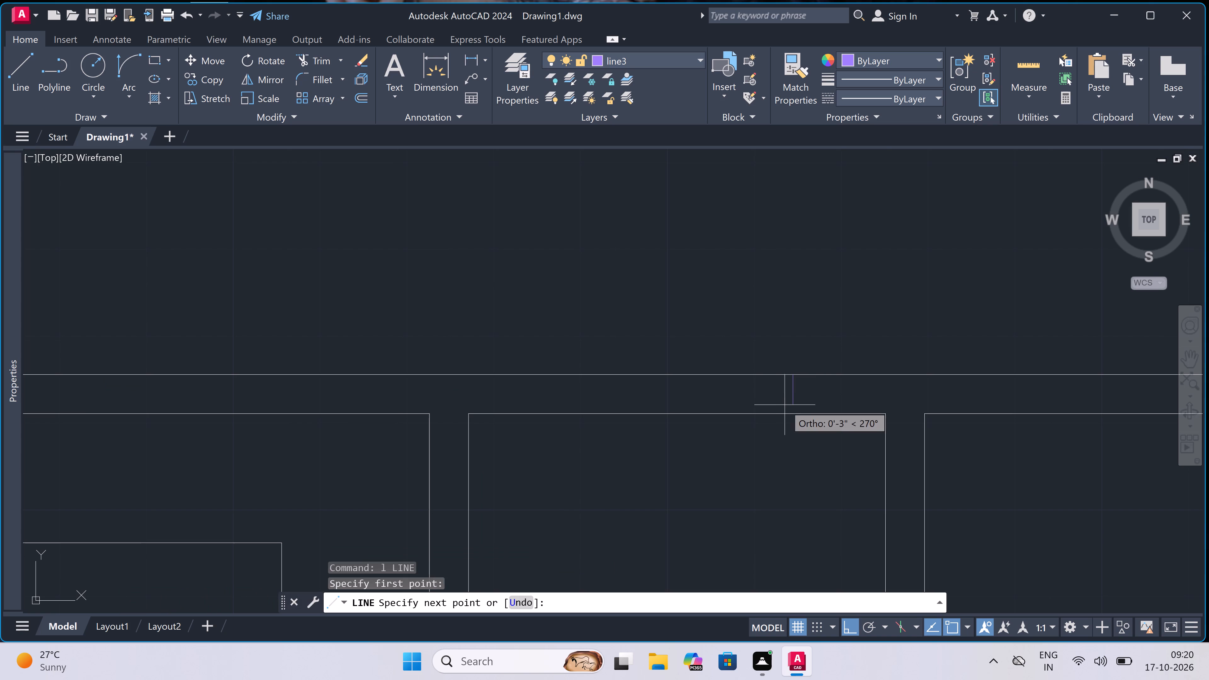
pyautogui.click(789, 412)
pyautogui.click(791, 395)
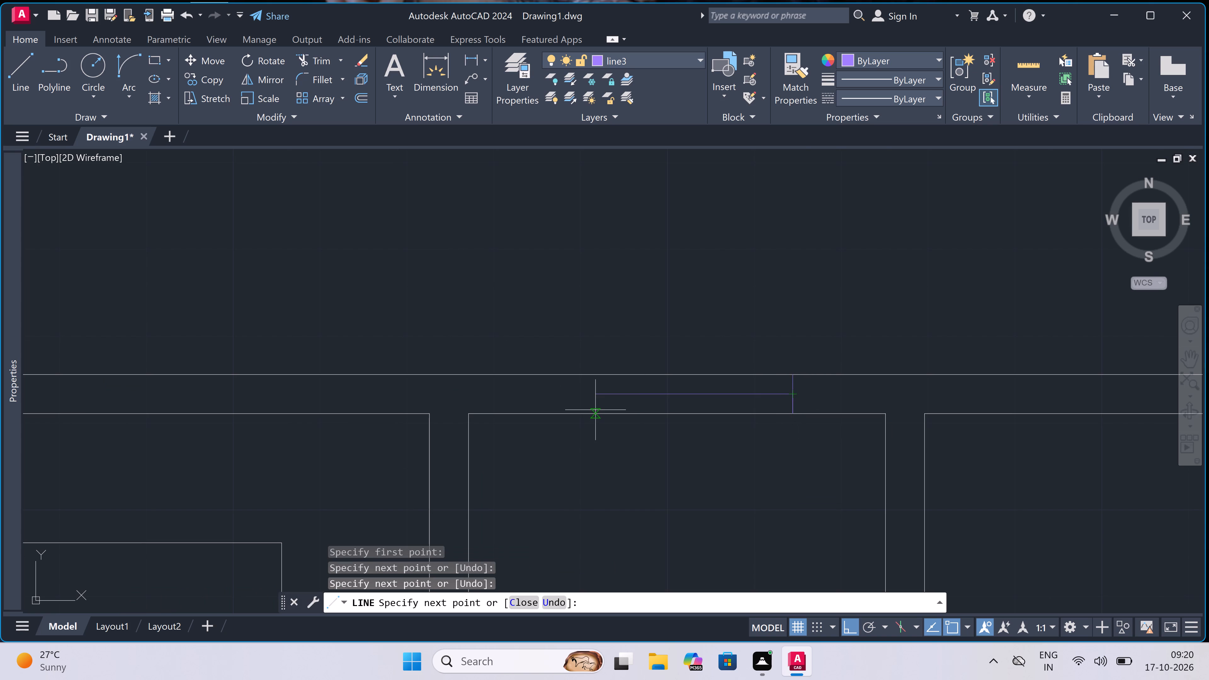
pyautogui.press('2')
pyautogui.write("'")
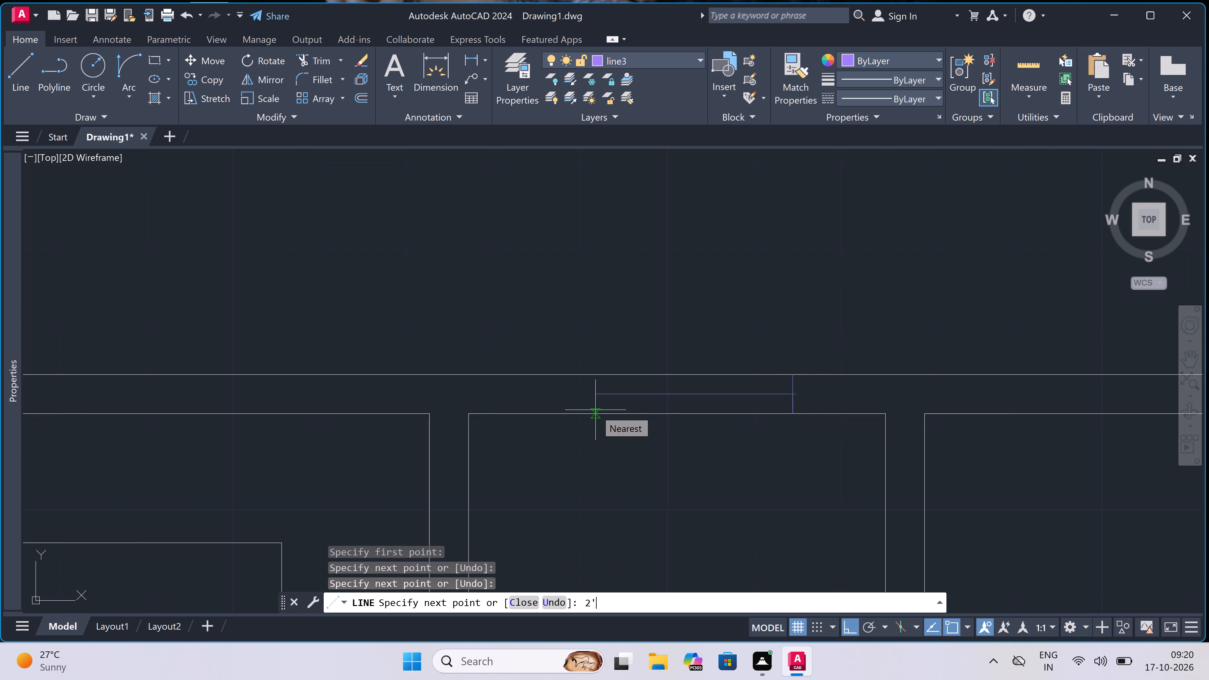
pyautogui.press('space')
pyautogui.scroll(-4, 595, 410)
pyautogui.scroll(4, 595, 410)
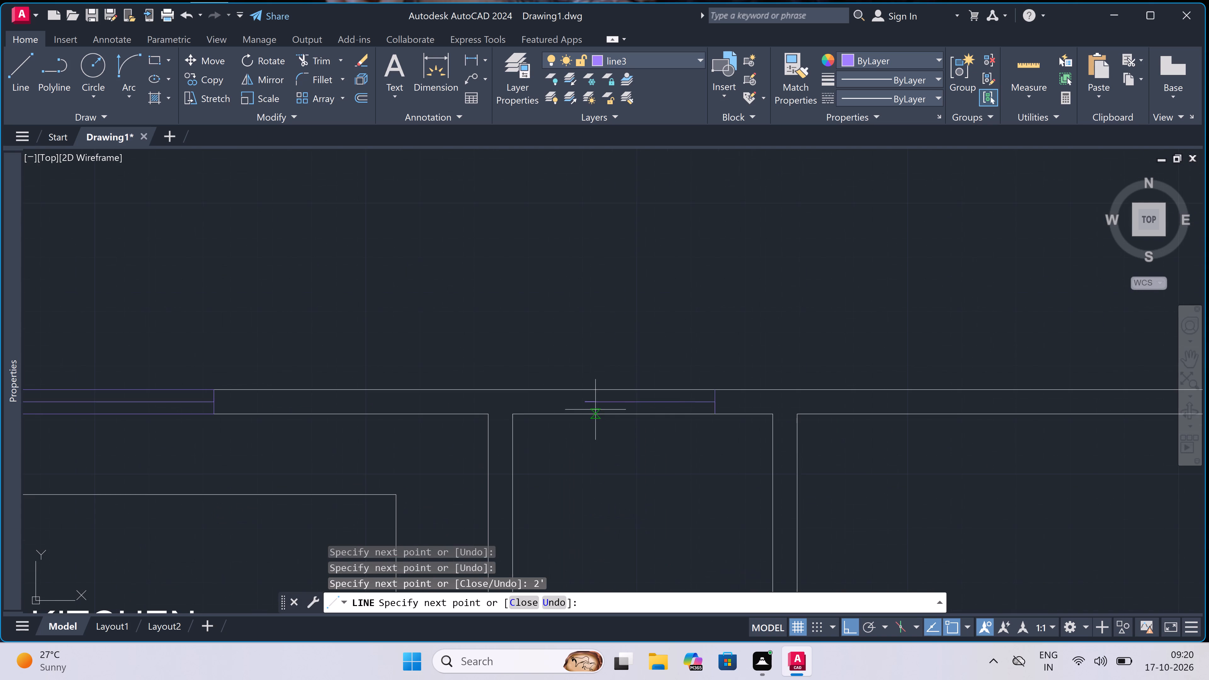
pyautogui.scroll(2, 587, 385)
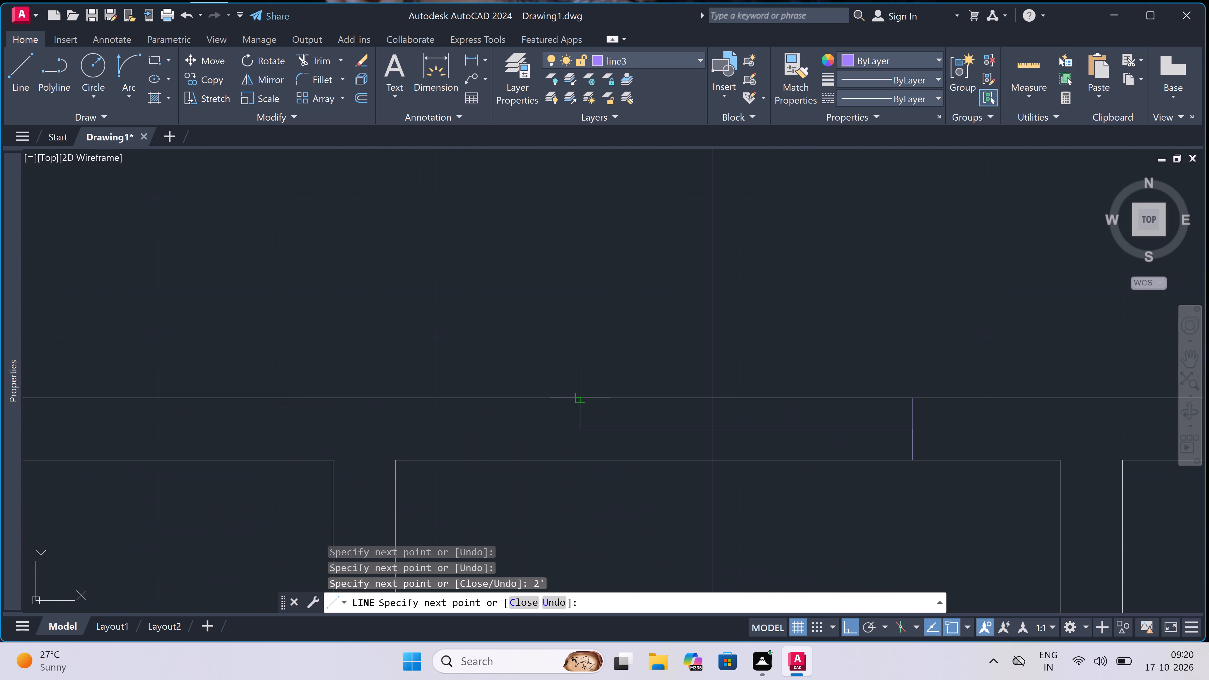
pyautogui.click(582, 401)
pyautogui.click(580, 452)
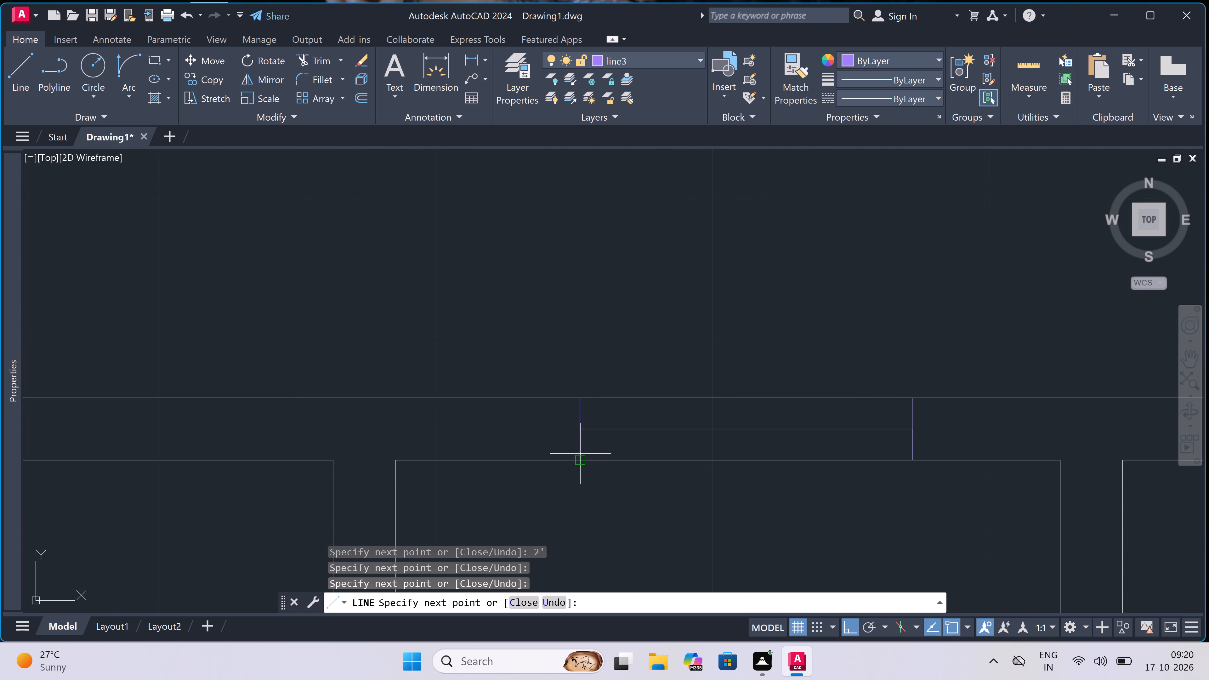
pyautogui.press('Escape')
# Trim both north wall lines between the two ends of the east toilet's 2' window.
pyautogui.press('t')
pyautogui.press('r')
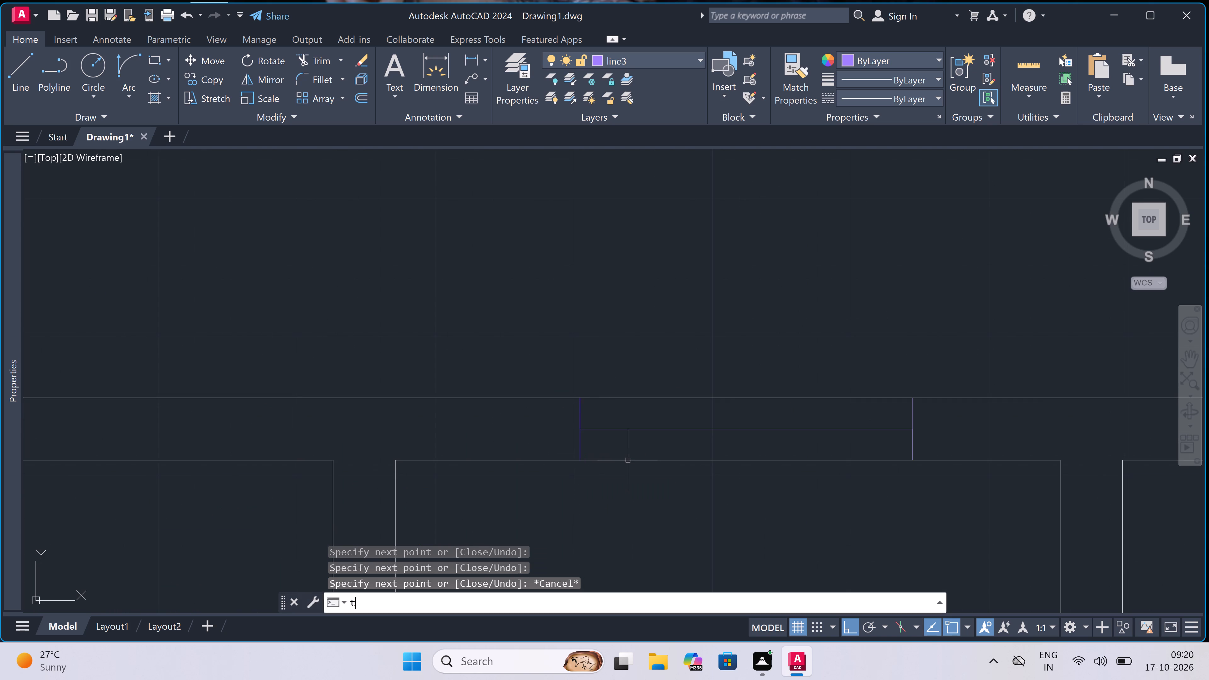
pyautogui.press('space')
pyautogui.click(639, 450)
pyautogui.click(631, 496)
pyautogui.moveTo(653, 412); pyautogui.dragTo(656, 412)
pyautogui.click(670, 382)
pyautogui.press('Escape')
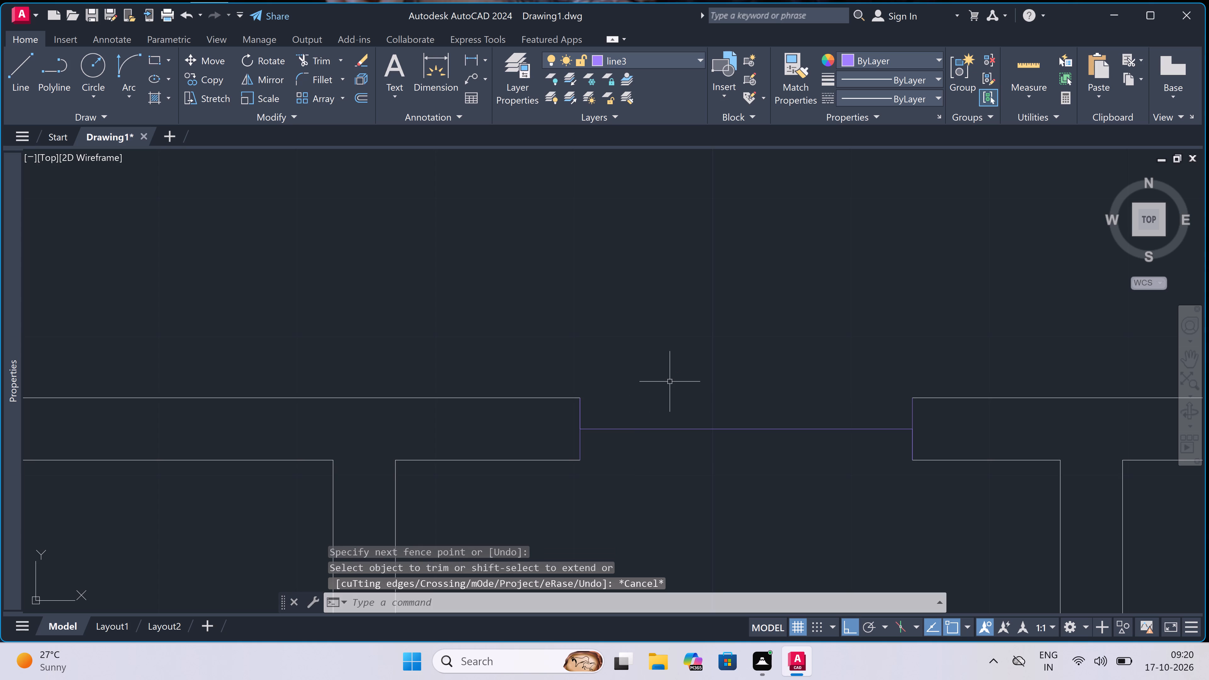
# Draw the east toilet window's outer and inner face lines across the trimmed north wall opening.
pyautogui.press('l')
pyautogui.press('space')
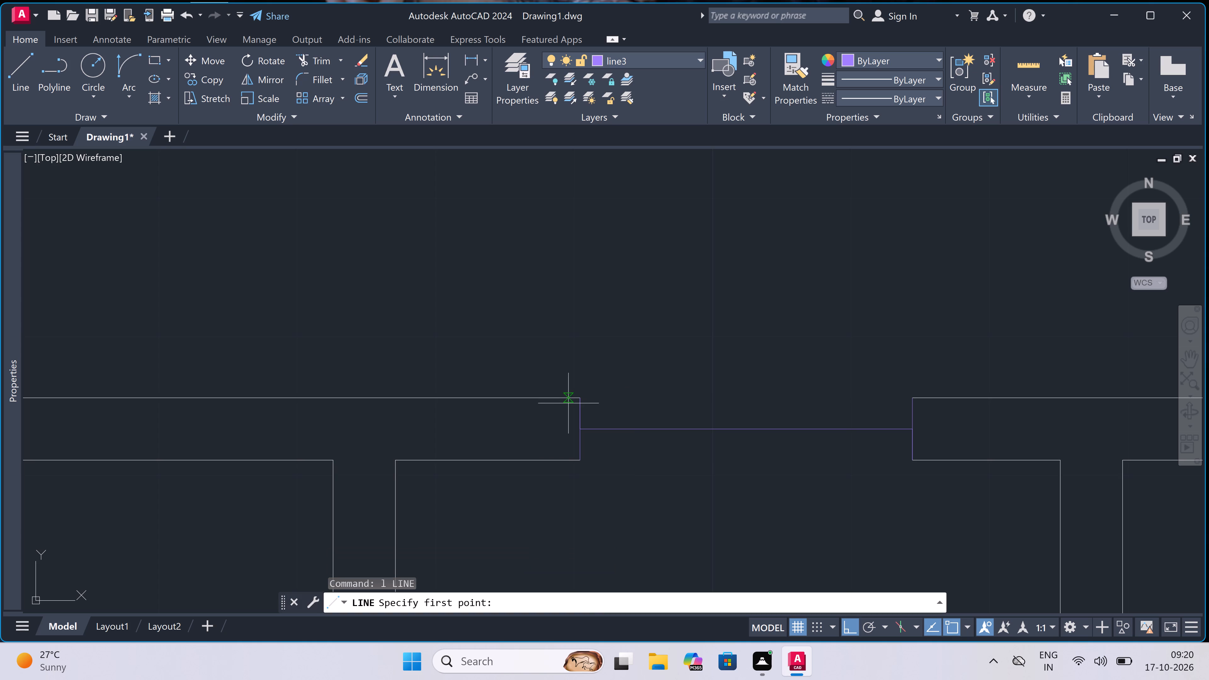
pyautogui.click(580, 397)
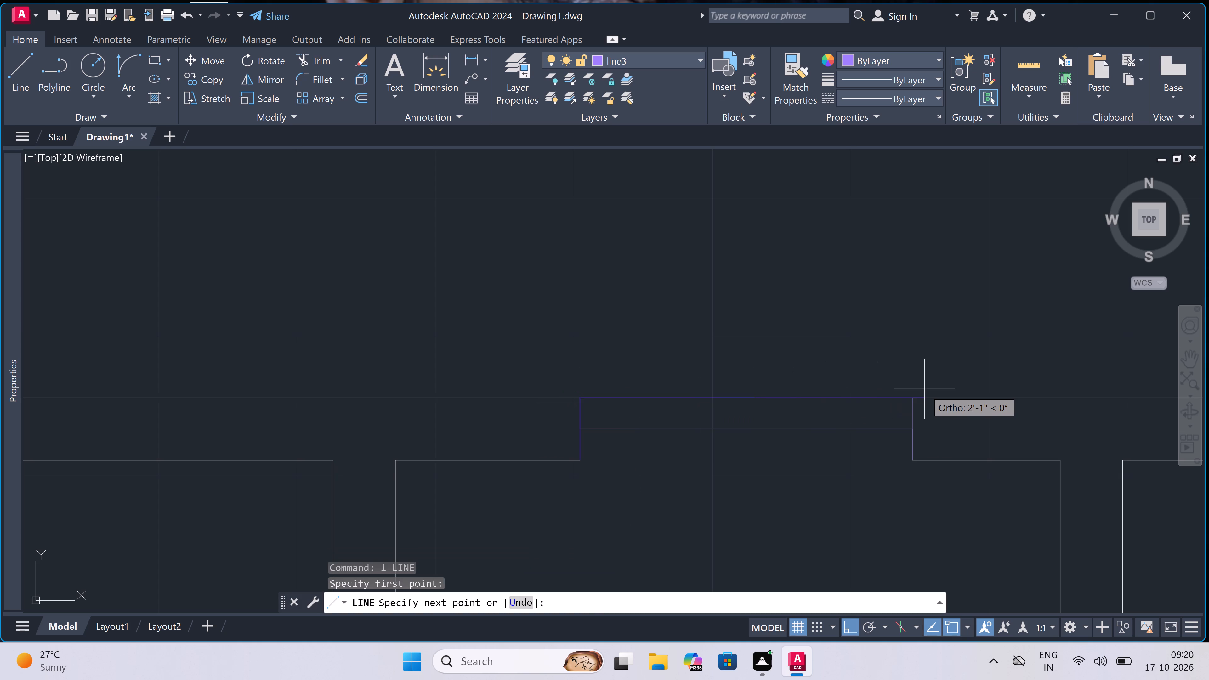
pyautogui.click(914, 397)
pyautogui.press('Escape')
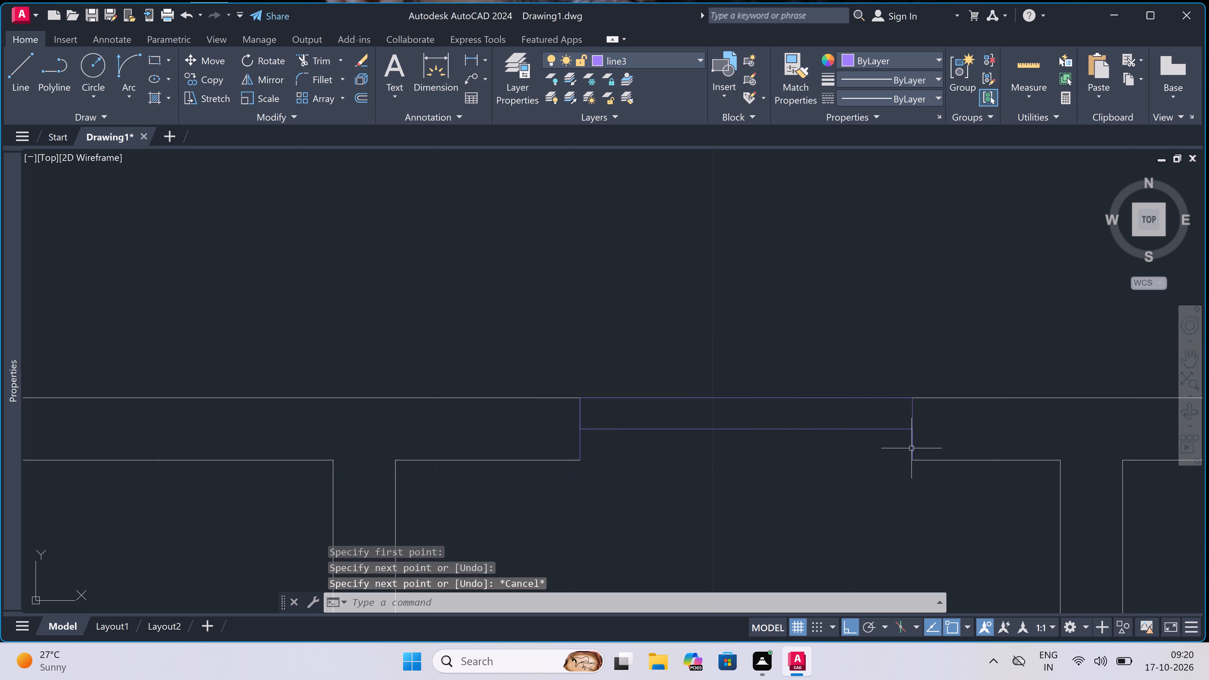
pyautogui.press('space')
pyautogui.click(913, 459)
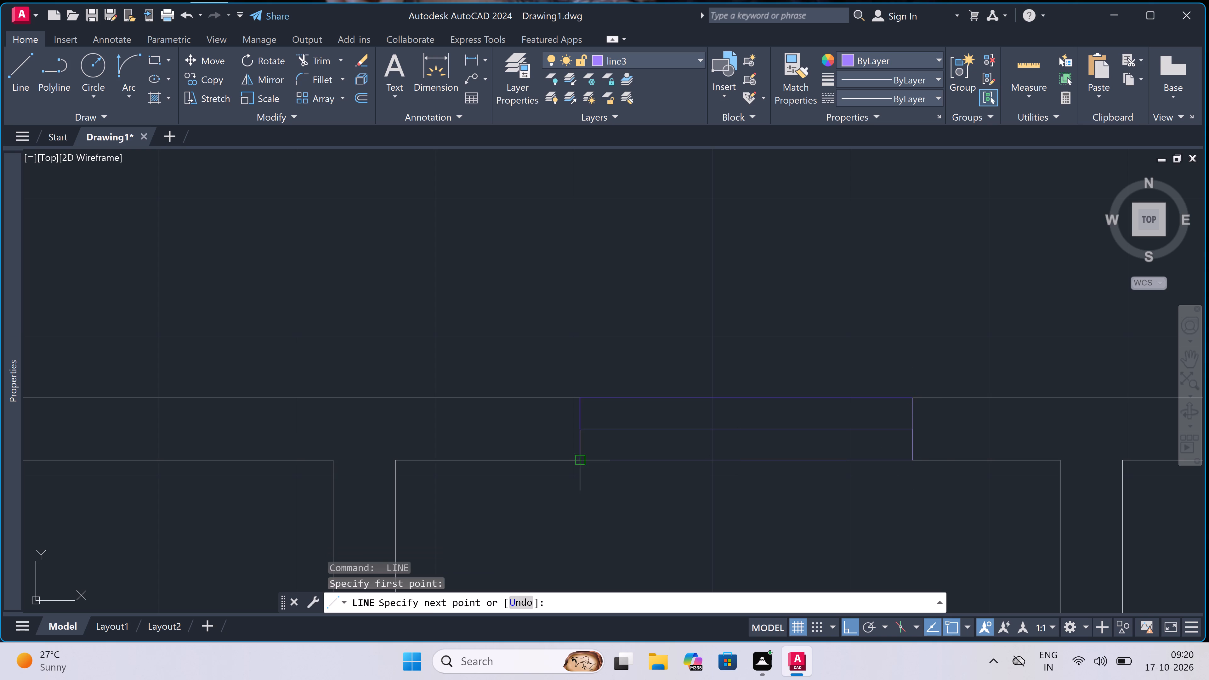
pyautogui.click(582, 456)
pyautogui.press('Escape')
# Draw a 5' window in the M. BED ROOM's north wall, with a mid-wall line running east and a line across the wall at each end.
pyautogui.scroll(-5, 657, 369)
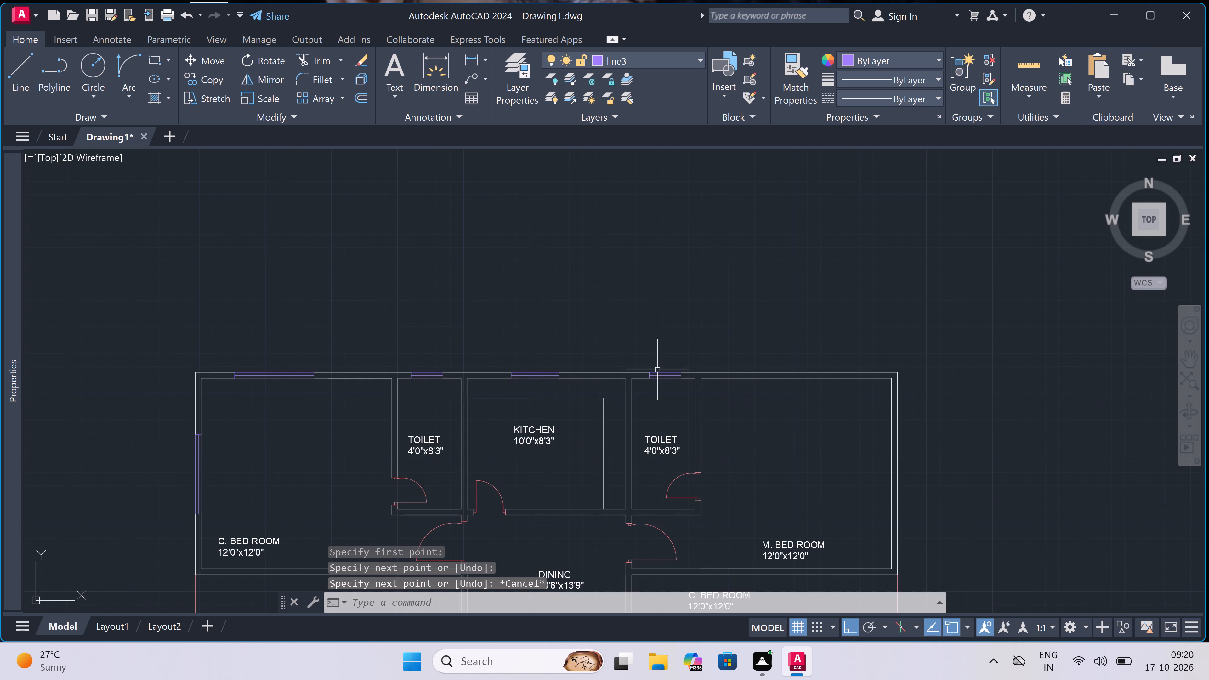
pyautogui.scroll(2, 782, 377)
pyautogui.press('space')
pyautogui.click(748, 363)
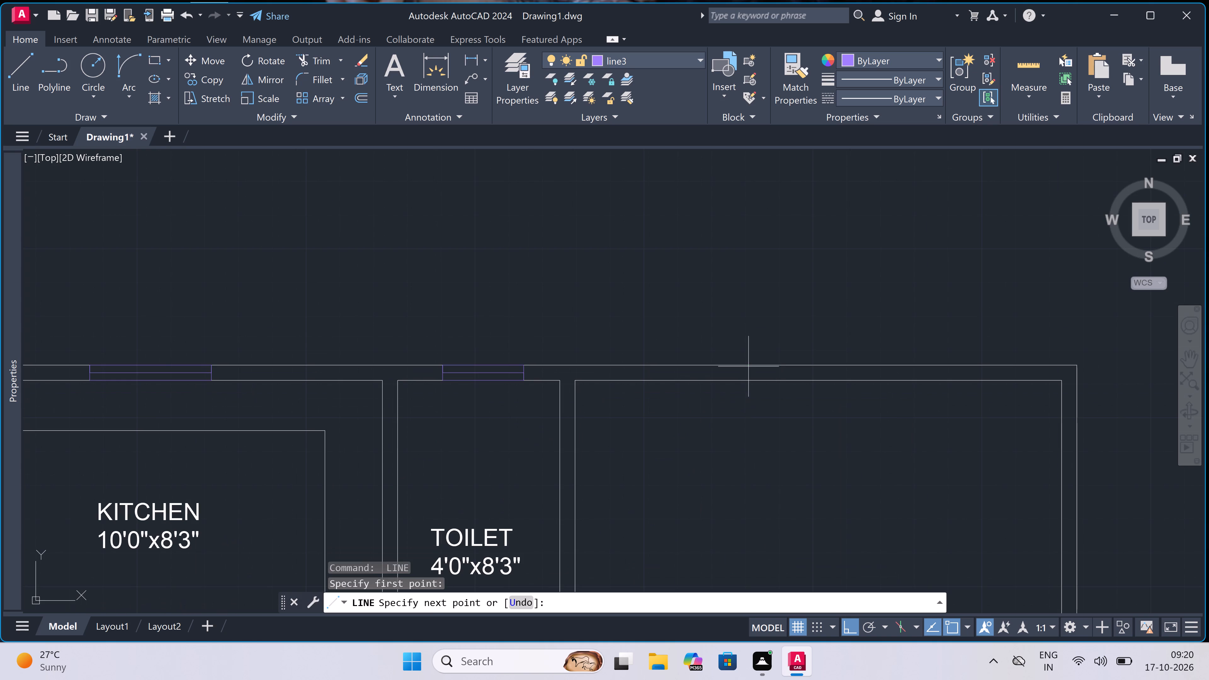
pyautogui.click(750, 386)
pyautogui.click(745, 371)
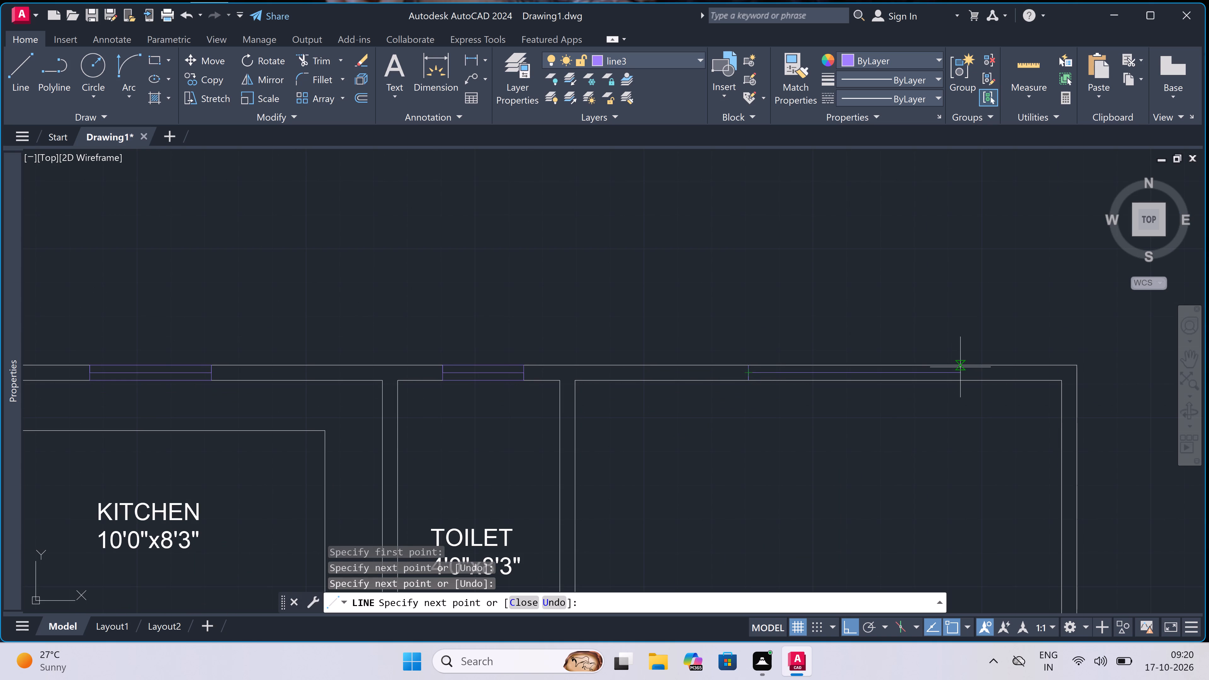
pyautogui.press('5')
pyautogui.press("'")
pyautogui.press('space')
pyautogui.scroll(3, 954, 368)
pyautogui.click(940, 360)
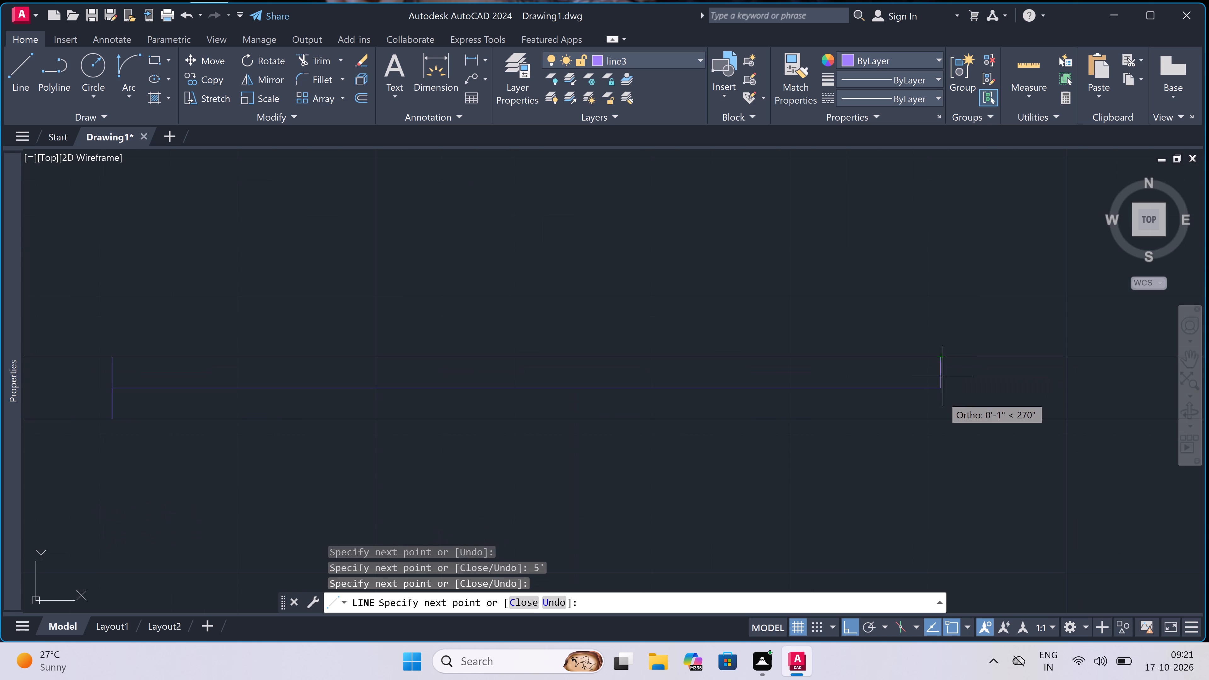
pyautogui.click(942, 421)
pyautogui.press('Escape')
# Trim both north wall lines between the two ends of the M. BED ROOM's 5' window.
pyautogui.scroll(-2, 942, 419)
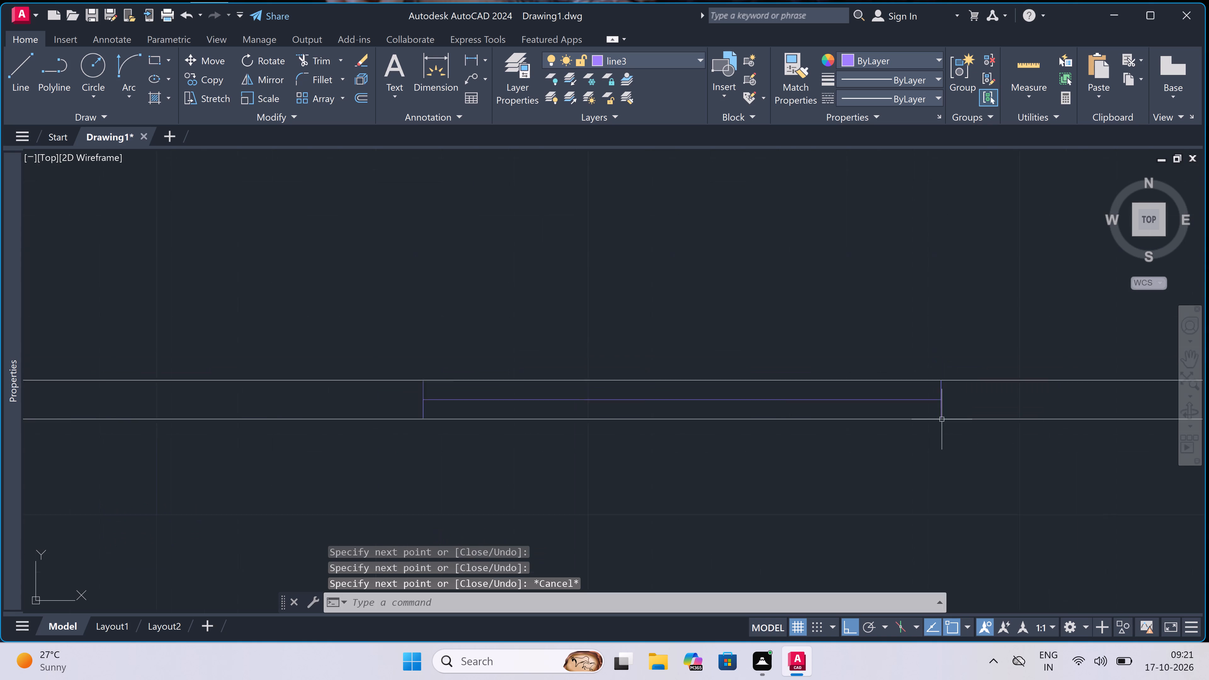
pyautogui.scroll(-1, 942, 419)
pyautogui.press('t')
pyautogui.press('r')
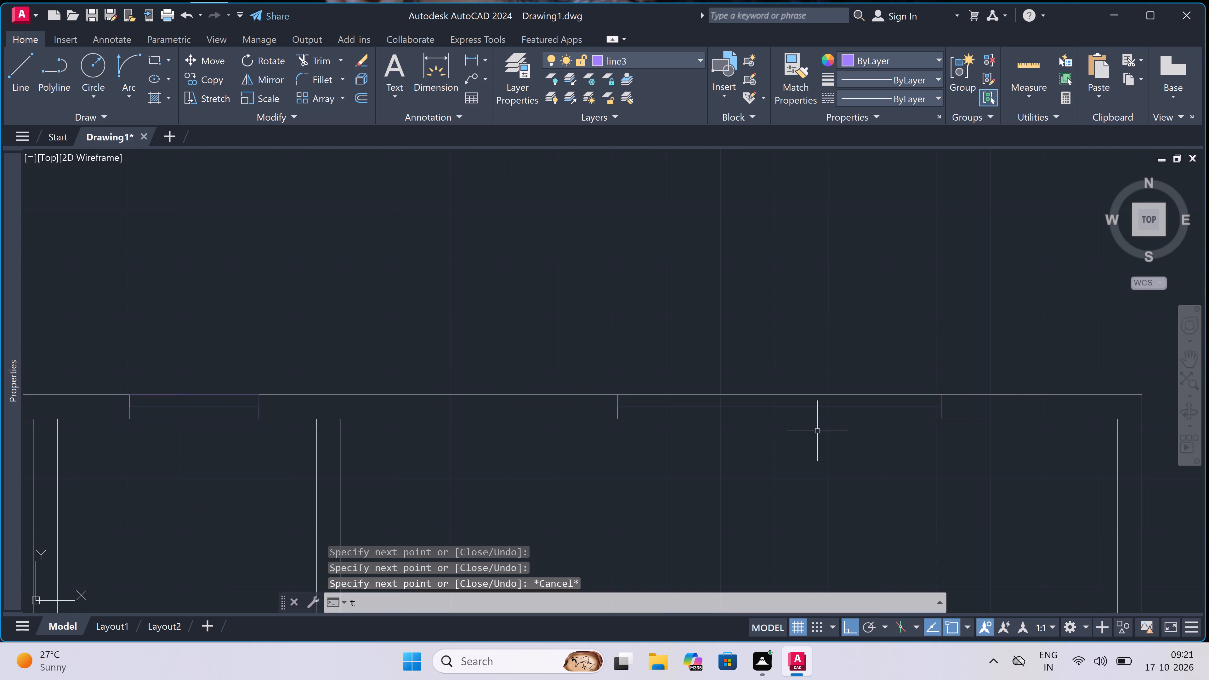
pyautogui.press('space')
pyautogui.click(797, 415)
pyautogui.click(786, 442)
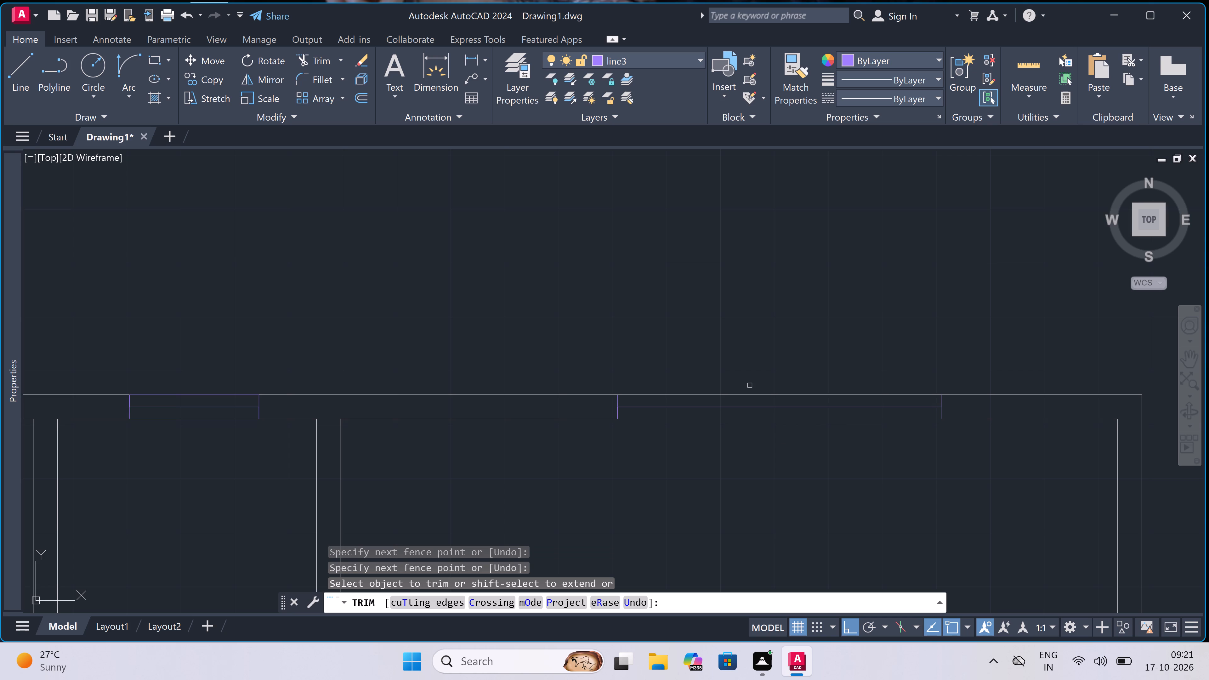
pyautogui.click(752, 394)
pyautogui.press('Escape')
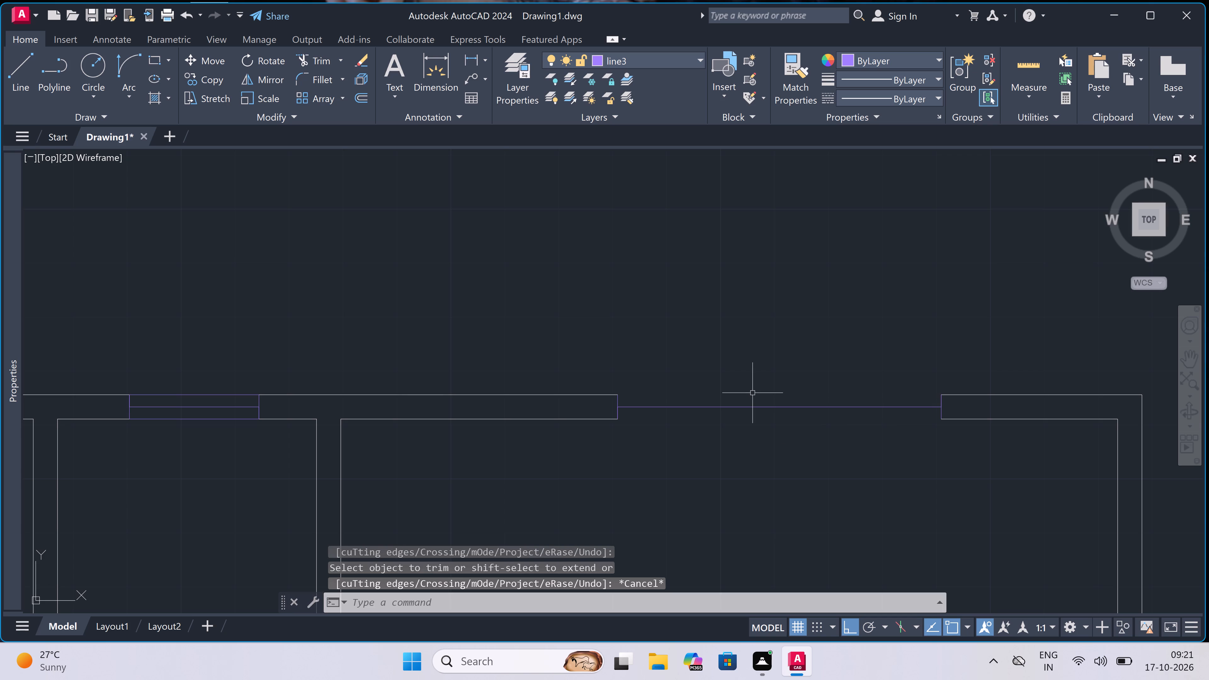
# Draw the M. BED ROOM window's outer and inner face lines across the trimmed north wall opening.
pyautogui.press('l')
pyautogui.press('space')
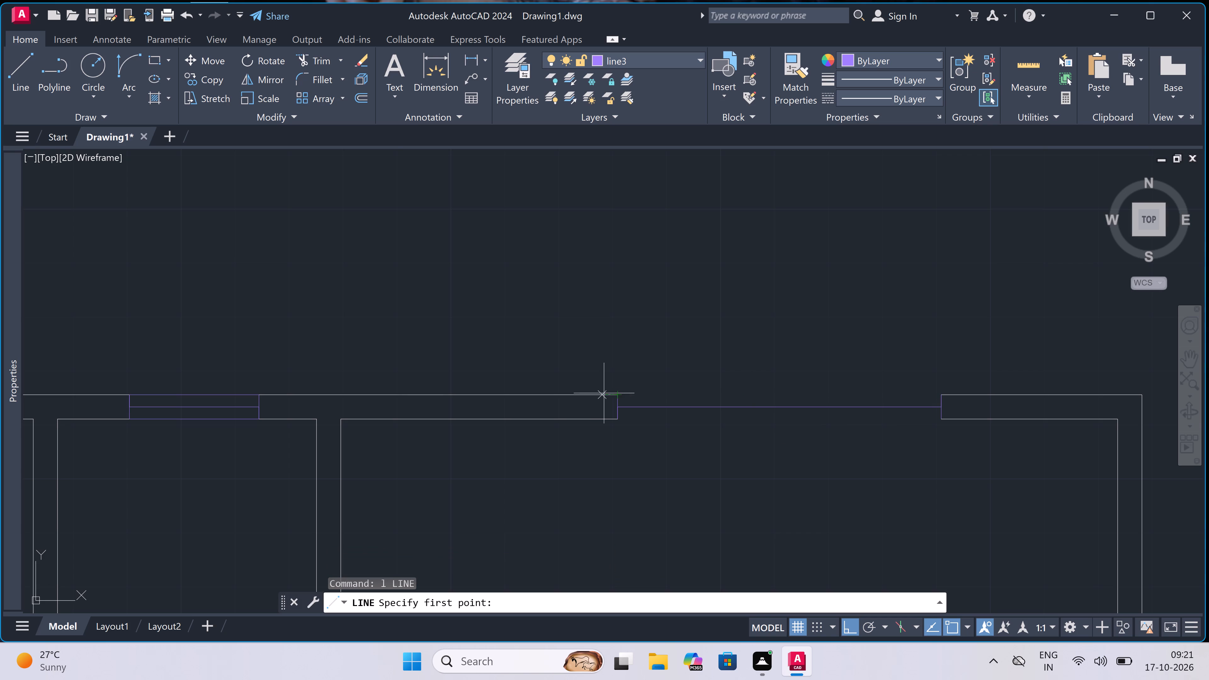
pyautogui.click(615, 394)
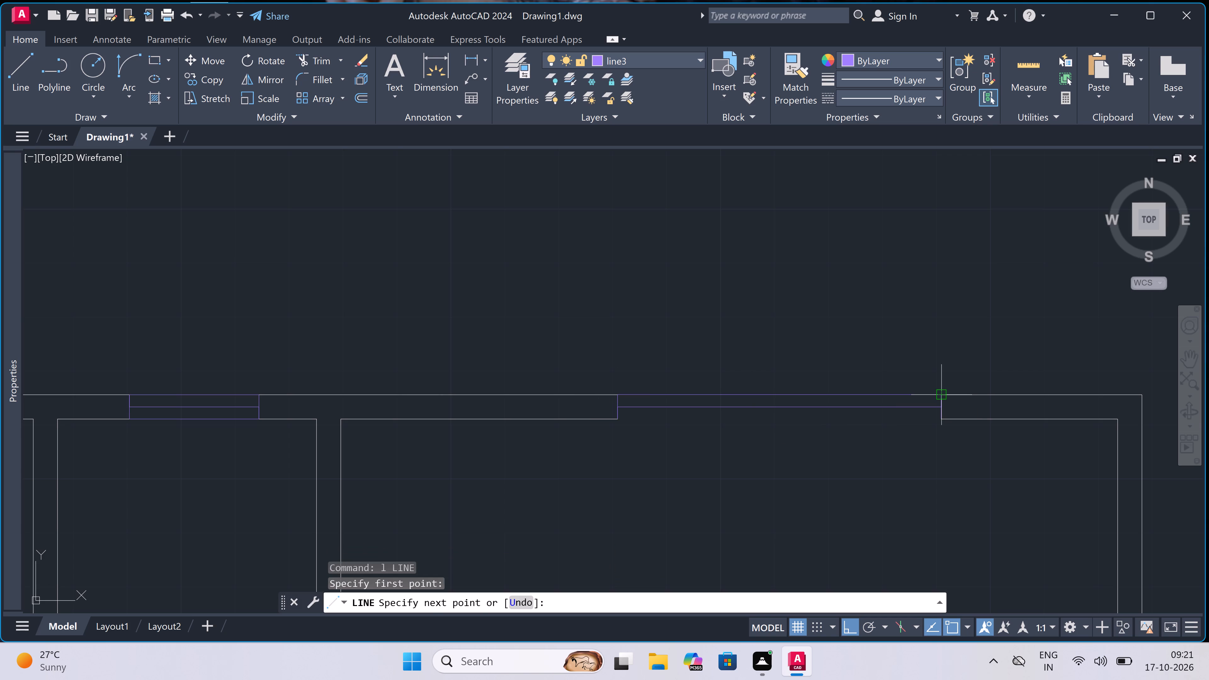
pyautogui.click(937, 391)
pyautogui.press('Escape')
pyautogui.press('space')
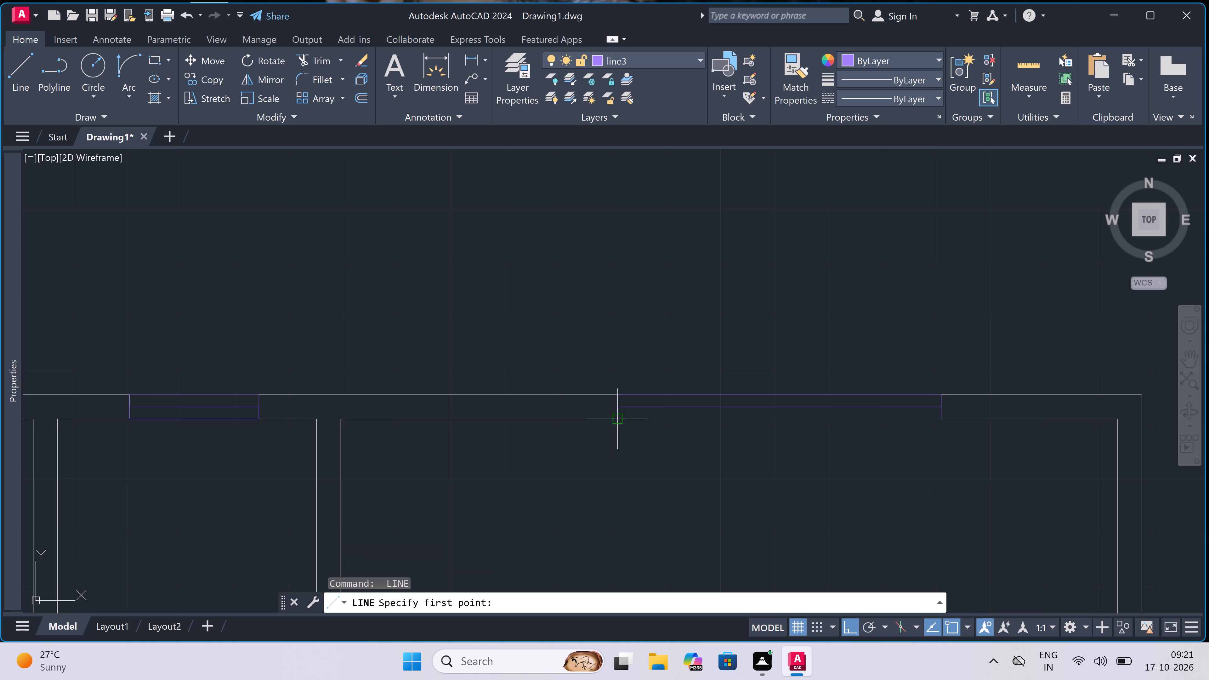
pyautogui.click(619, 418)
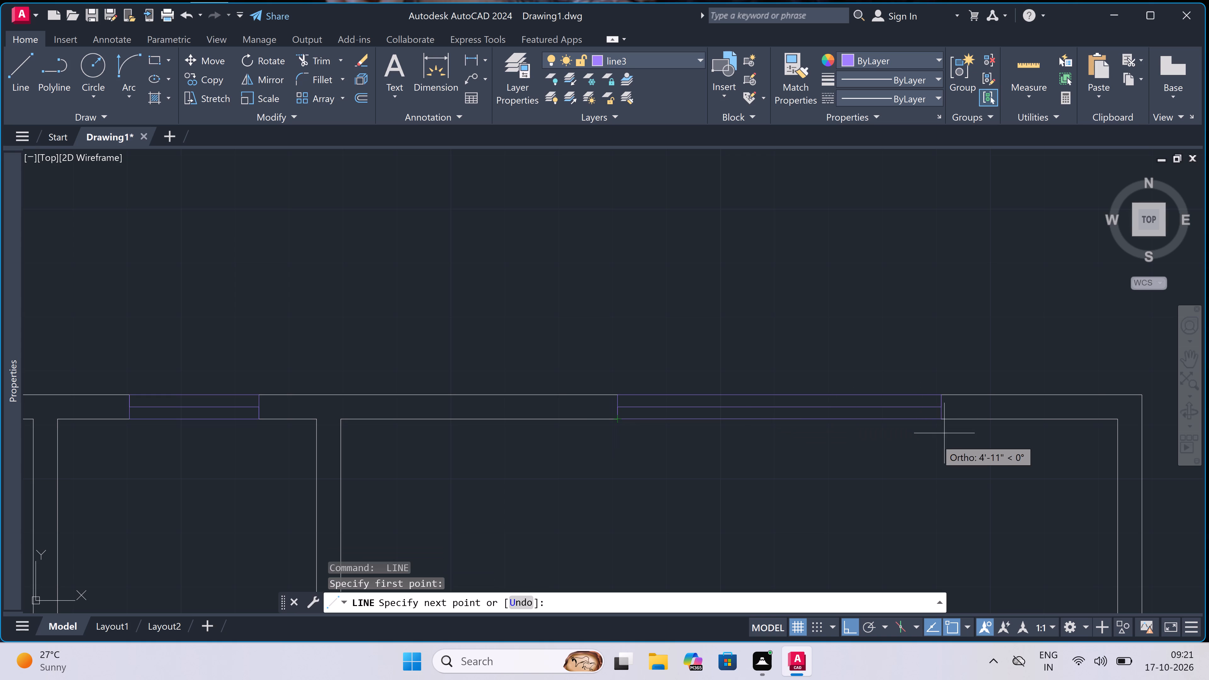
pyautogui.click(940, 421)
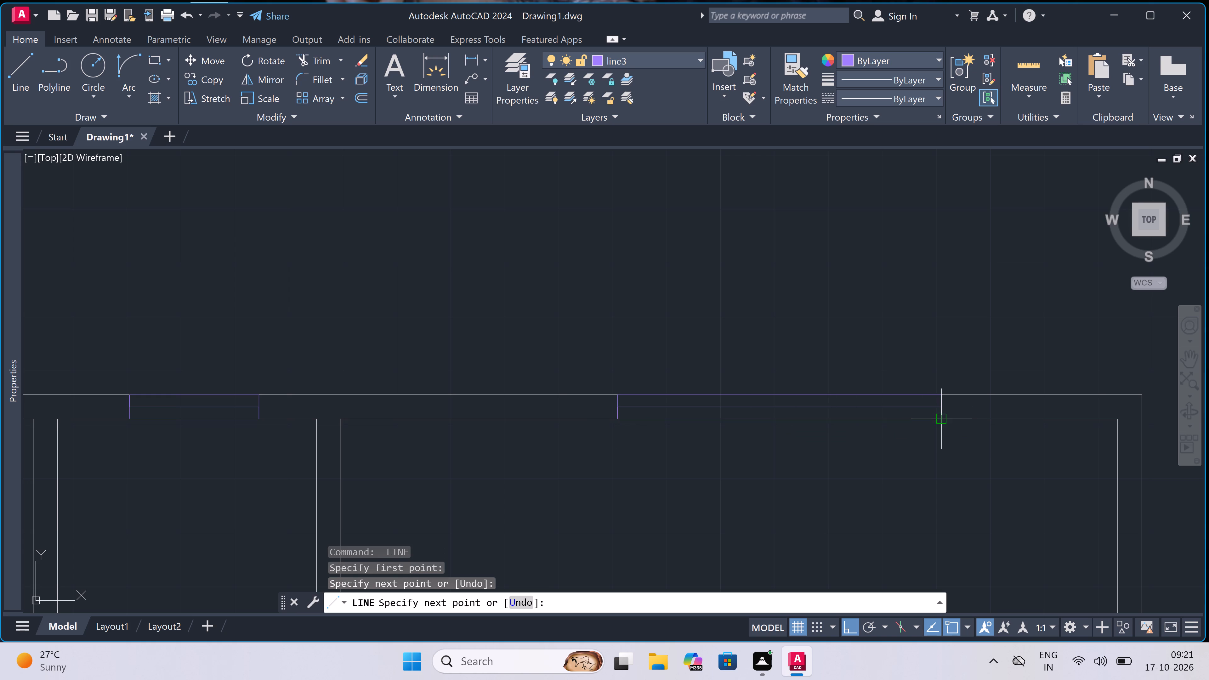
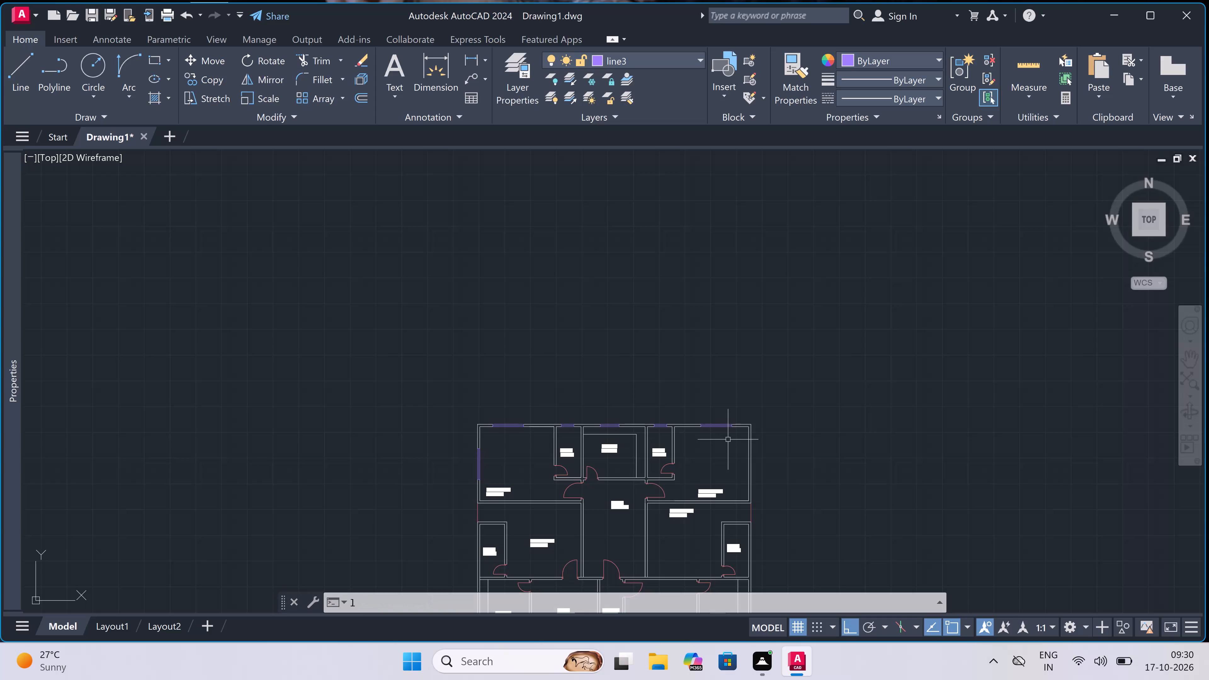
# Draw a 5' window in the M. BED ROOM's east wall, with a mid-wall line running north and a line across the wall at each end.
pyautogui.press('space')
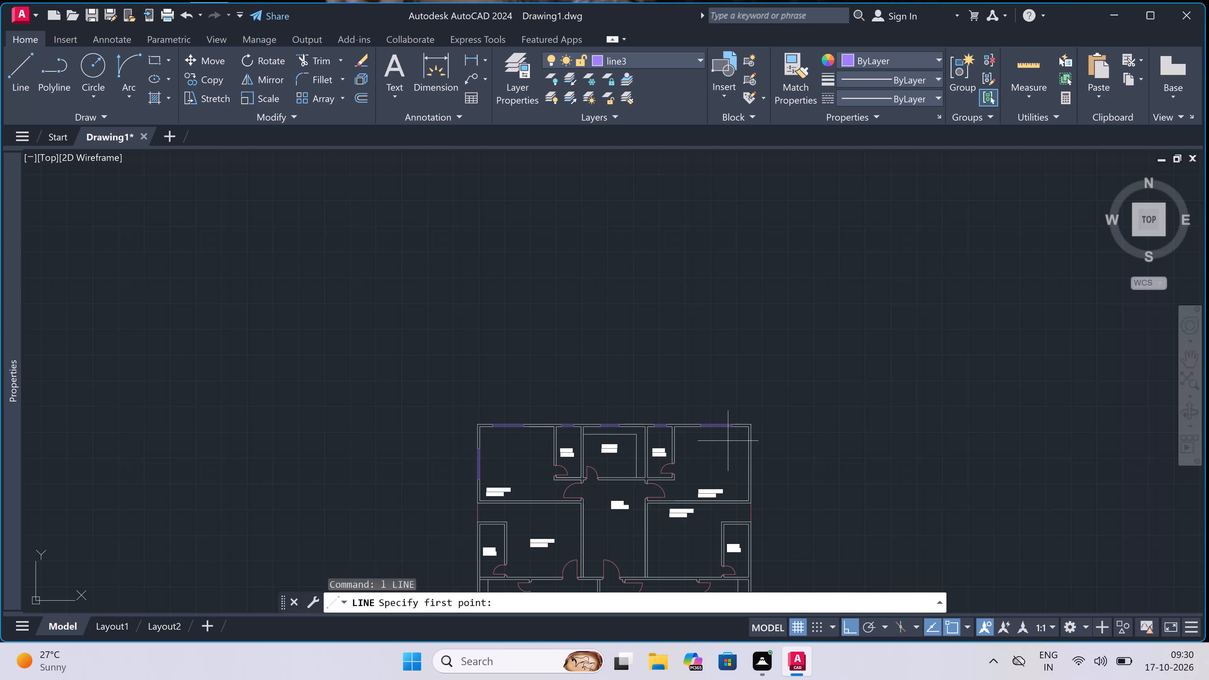
pyautogui.scroll(2, 734, 437)
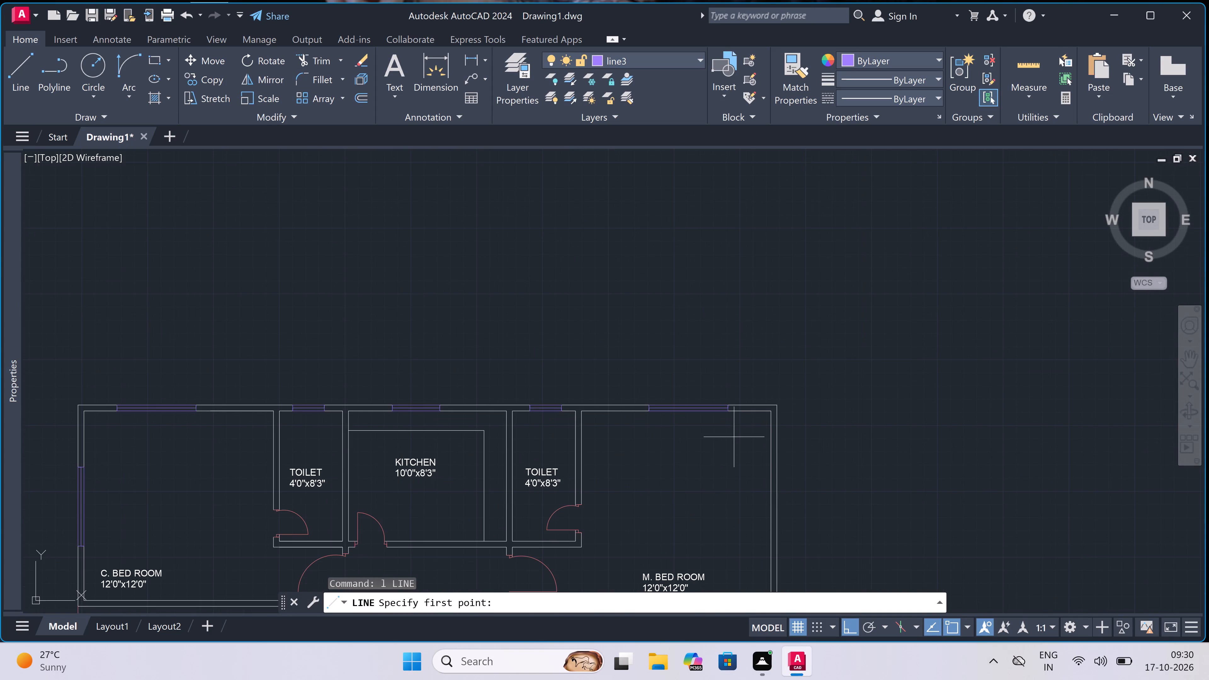
pyautogui.scroll(3, 740, 433)
pyautogui.scroll(-5, 759, 439)
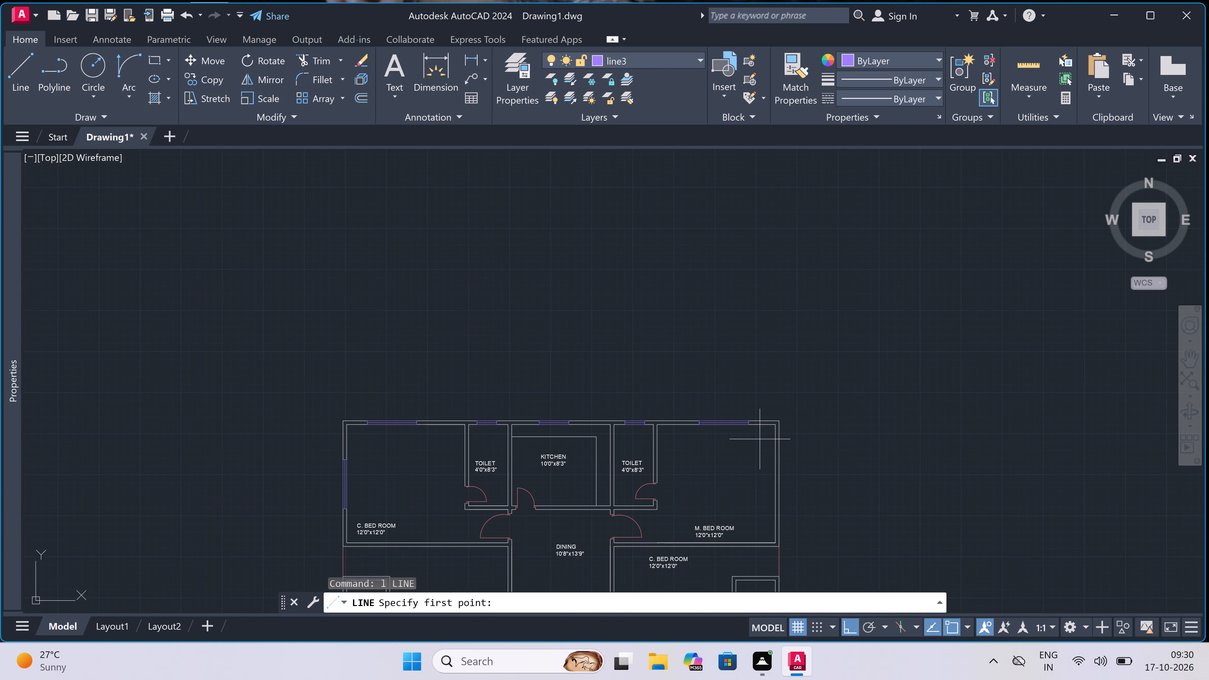
pyautogui.scroll(3, 786, 516)
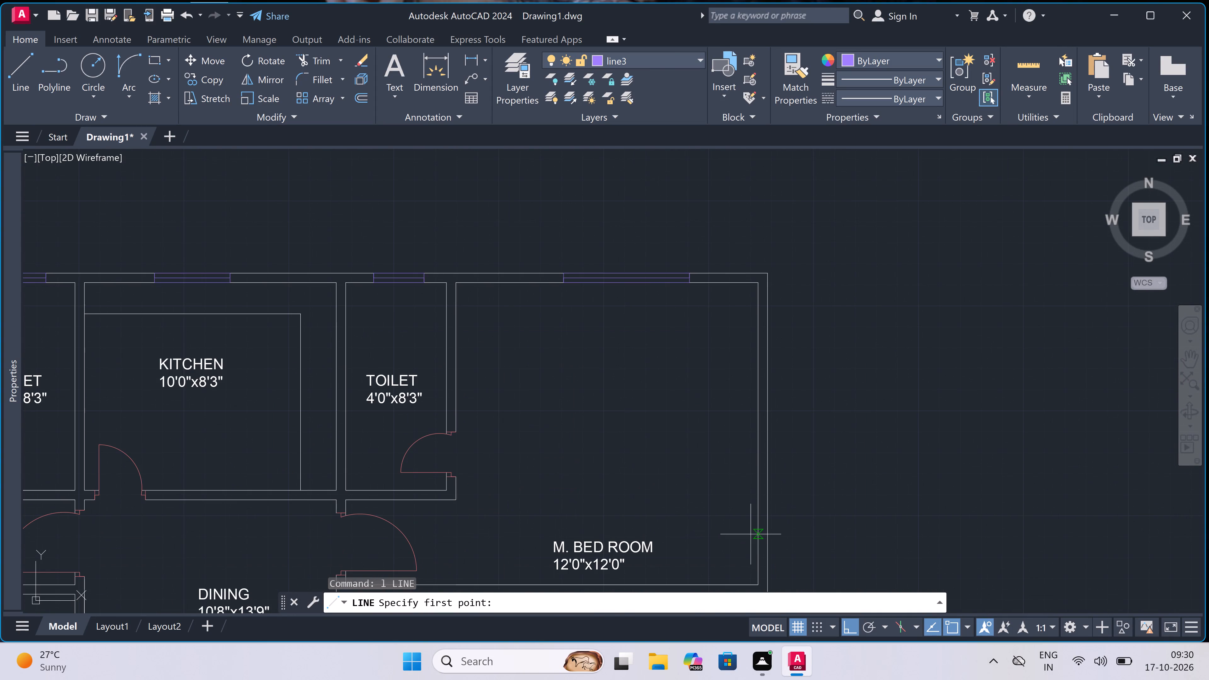
pyautogui.click(757, 528)
pyautogui.doubleClick(773, 526)
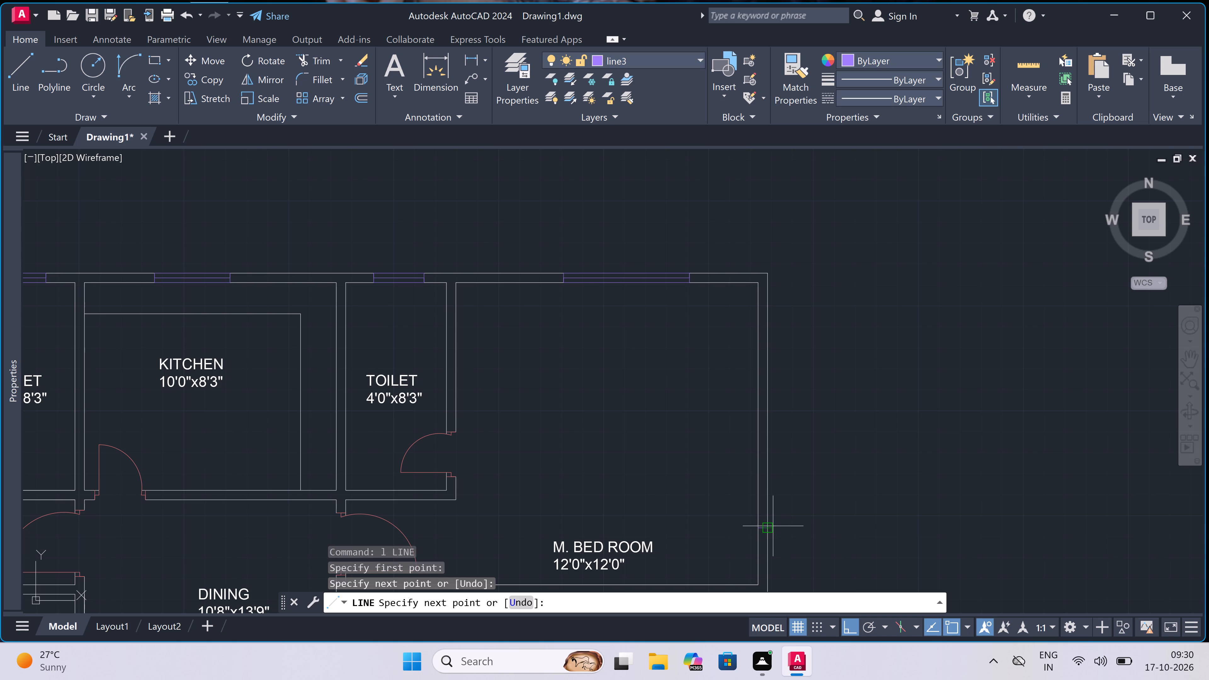
pyautogui.scroll(5, 763, 524)
pyautogui.doubleClick(760, 547)
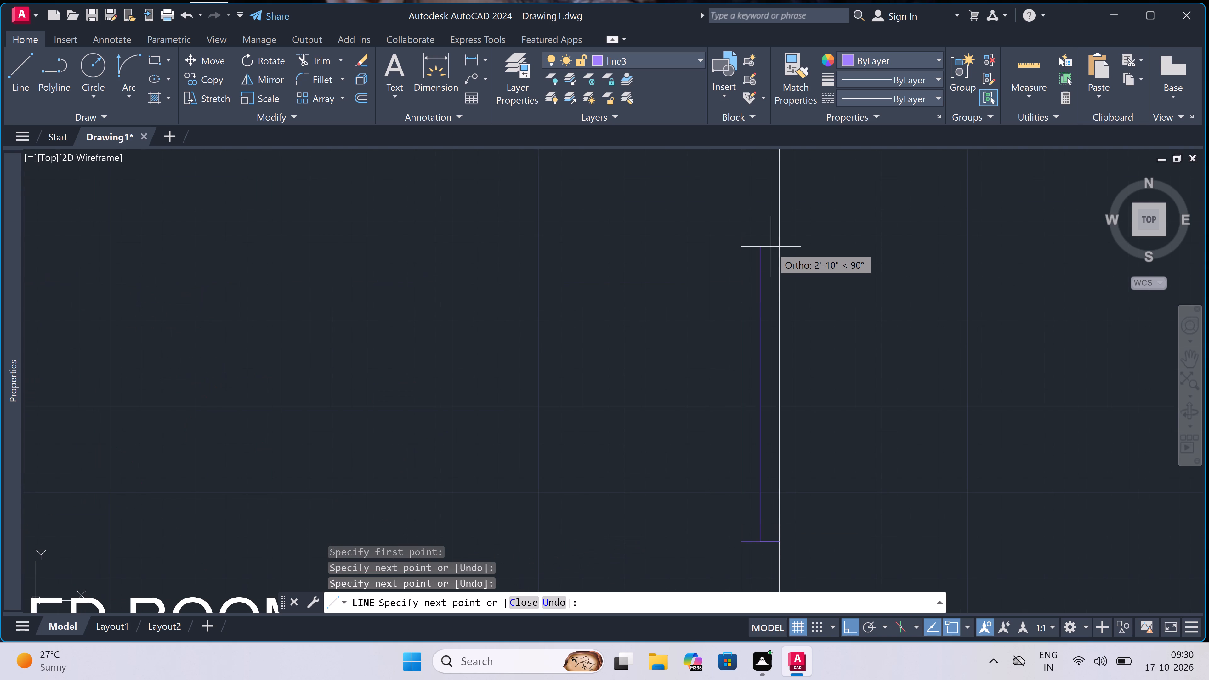
pyautogui.write("5'")
pyautogui.press('space')
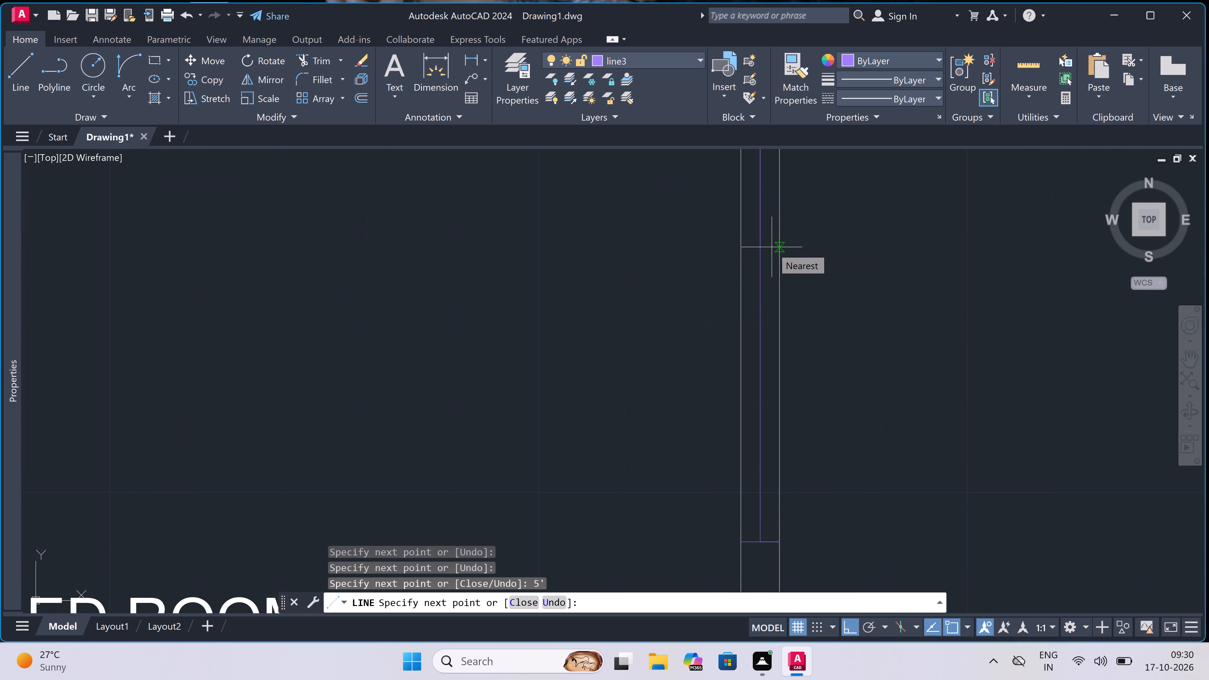
pyautogui.scroll(-6, 772, 259)
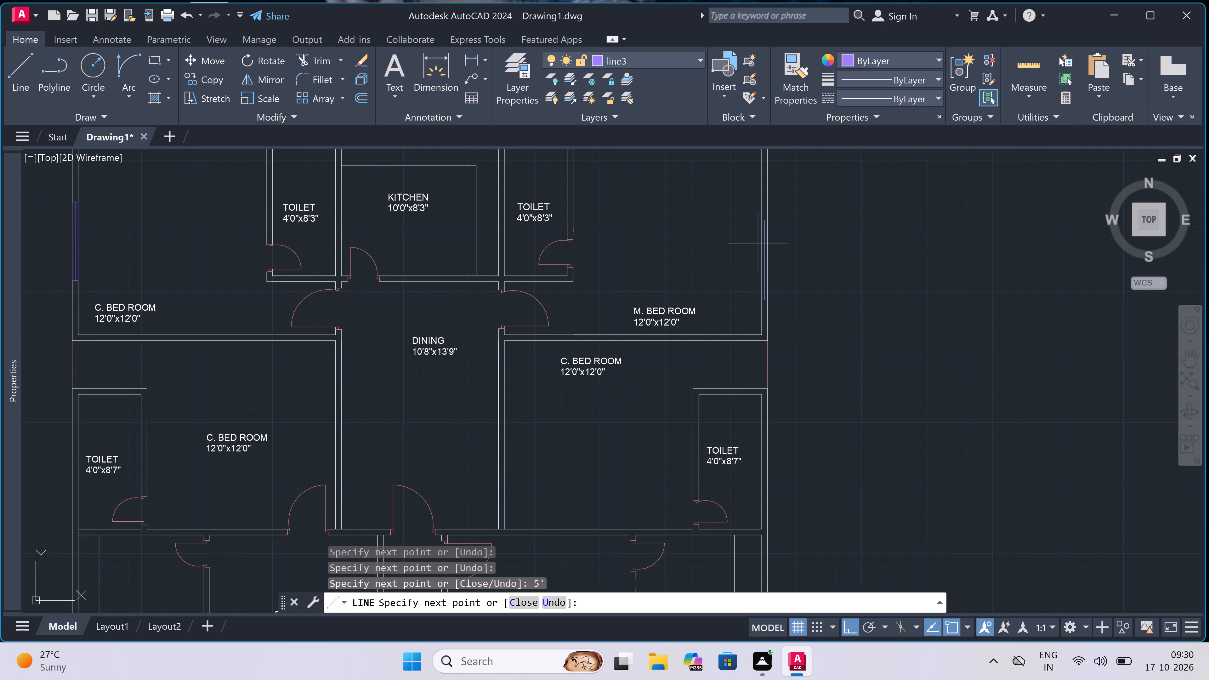
pyautogui.scroll(7, 760, 220)
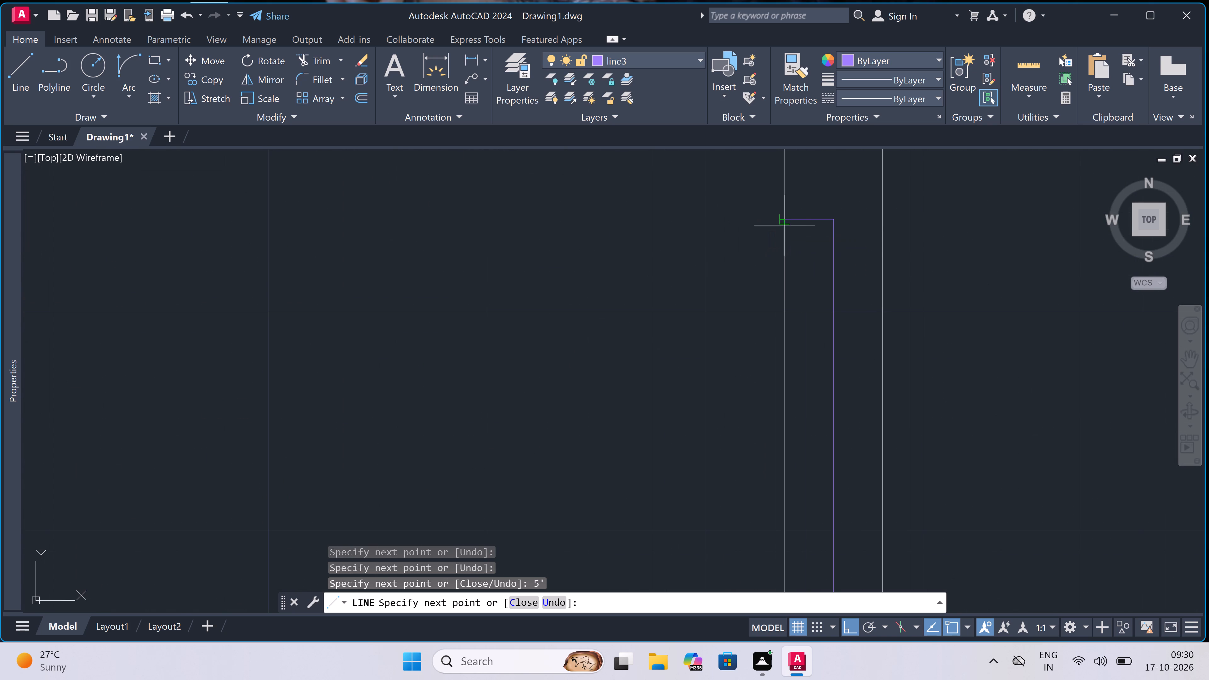
pyautogui.click(785, 225)
pyautogui.click(879, 220)
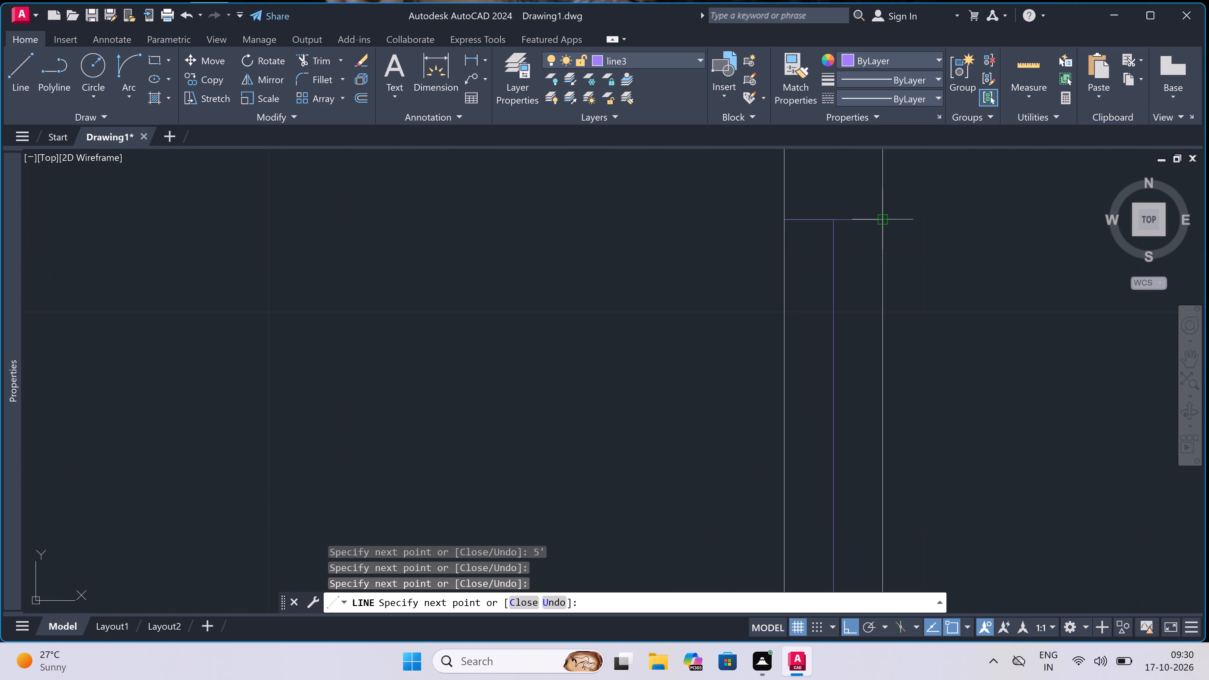
pyautogui.press('Escape')
pyautogui.scroll(-5, 831, 228)
pyautogui.scroll(2, 833, 250)
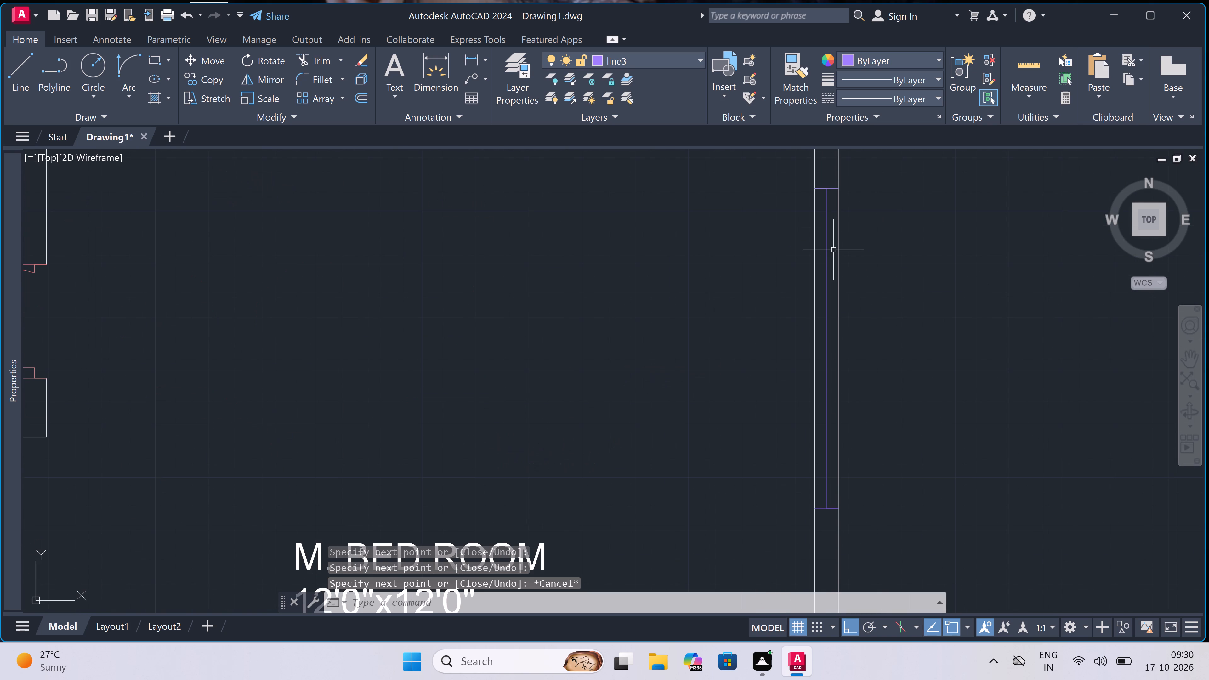
# Trim both east wall lines between the two ends of the M. BED ROOM's 5' window.
pyautogui.write('tr')
pyautogui.press('space')
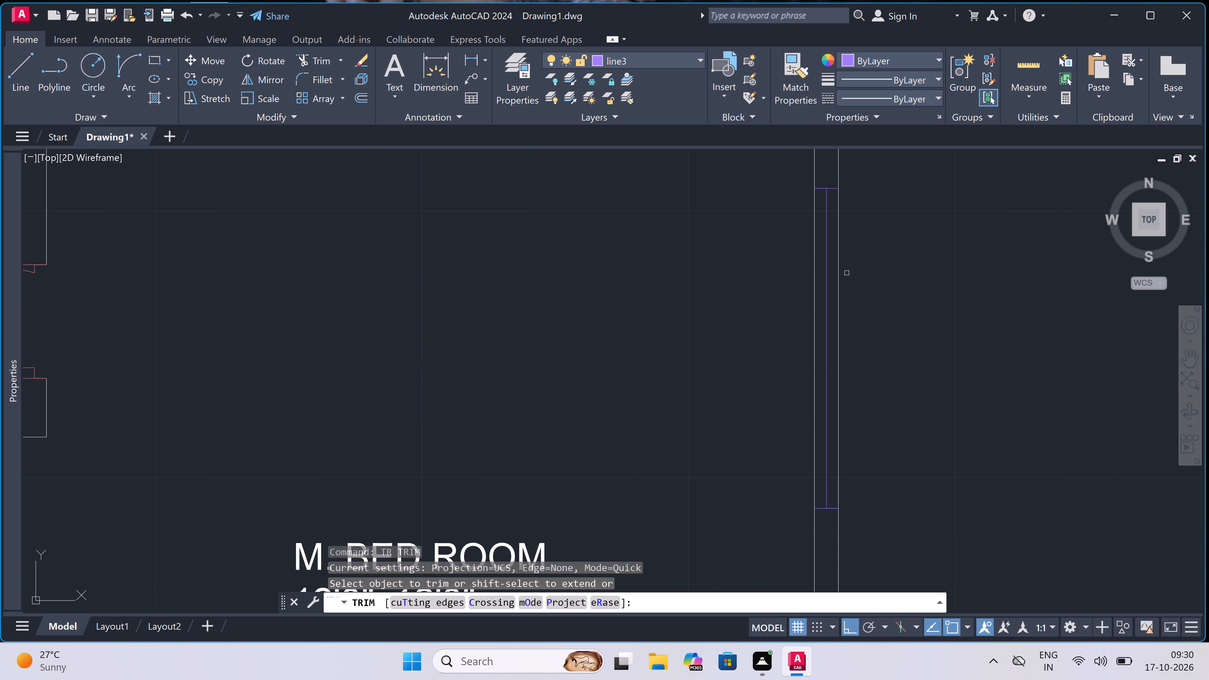
pyautogui.doubleClick(839, 273)
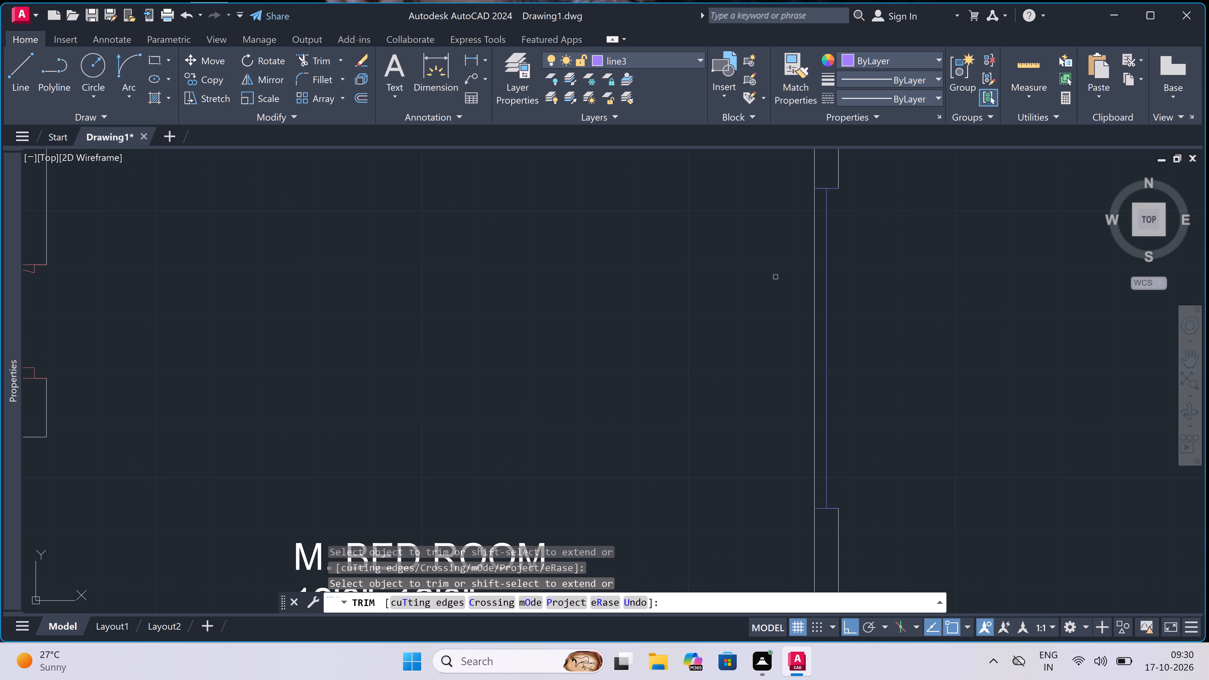
pyautogui.click(816, 256)
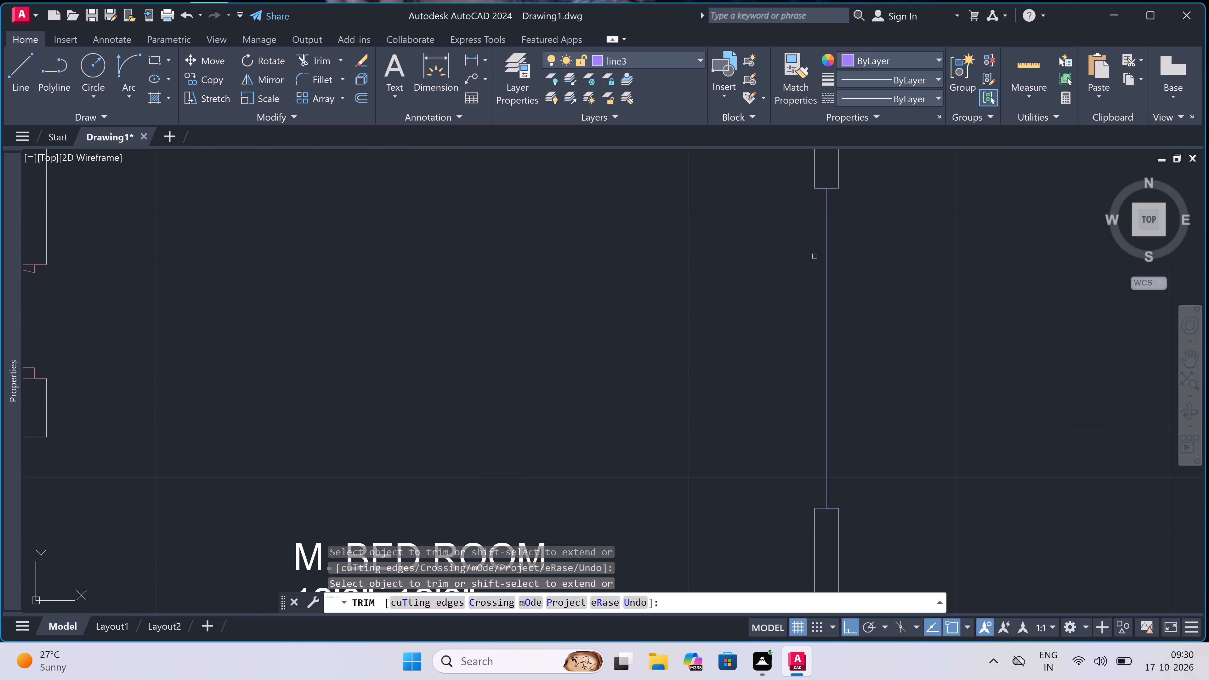
pyautogui.press('Escape')
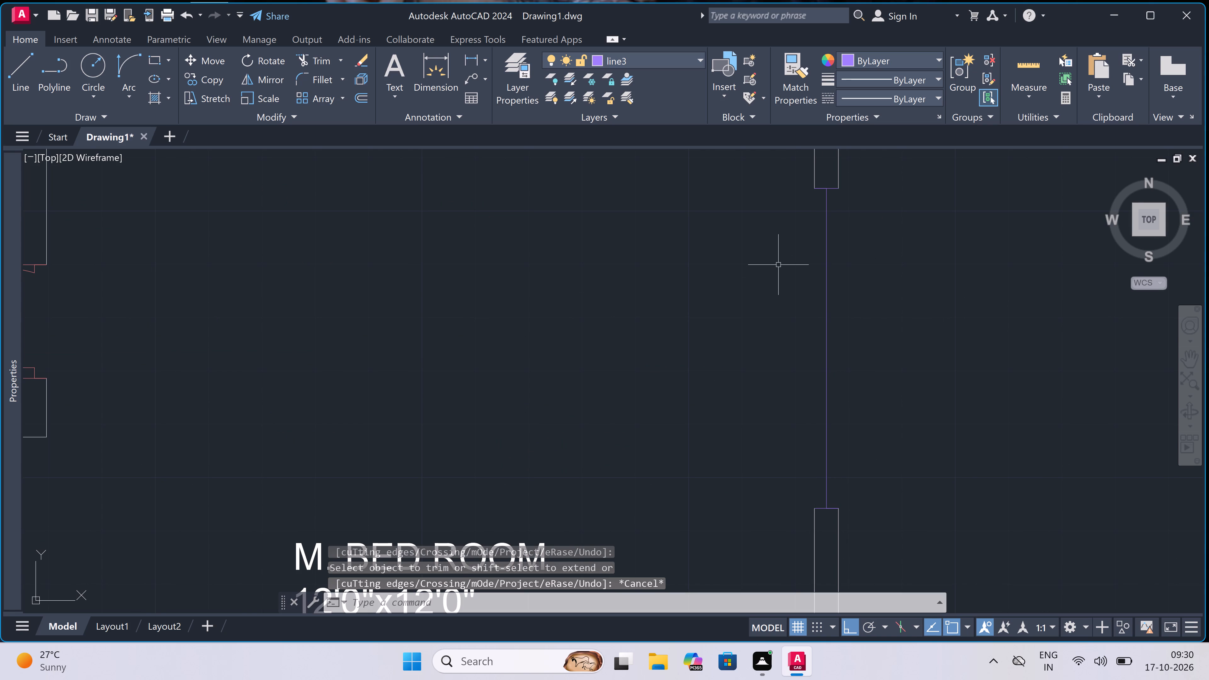
# Draw the M. BED ROOM window's inner and outer face lines across the trimmed east wall opening.
pyautogui.press('l')
pyautogui.press('space')
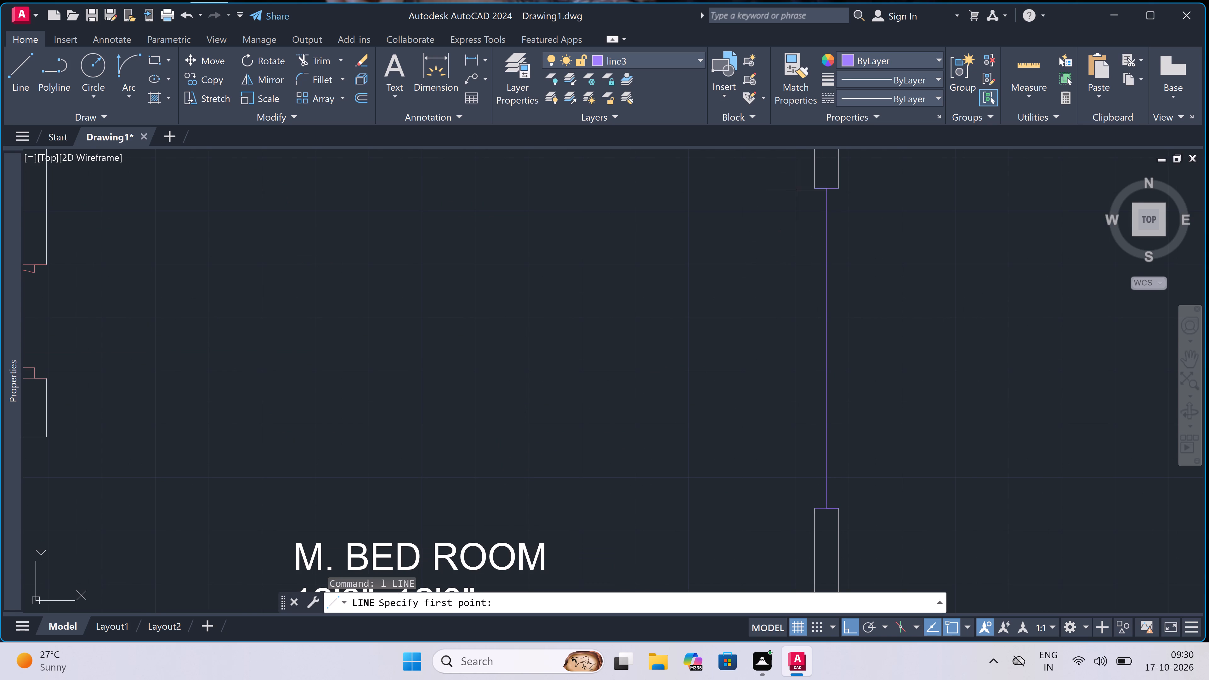
pyautogui.click(816, 185)
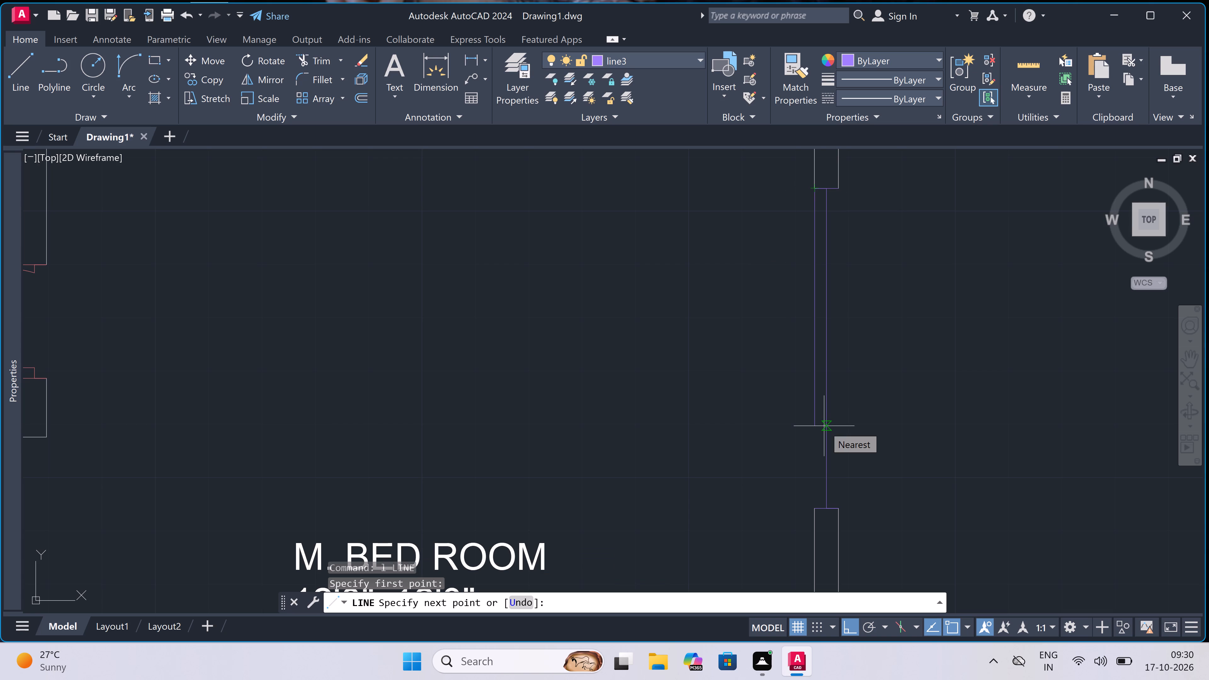
pyautogui.click(818, 509)
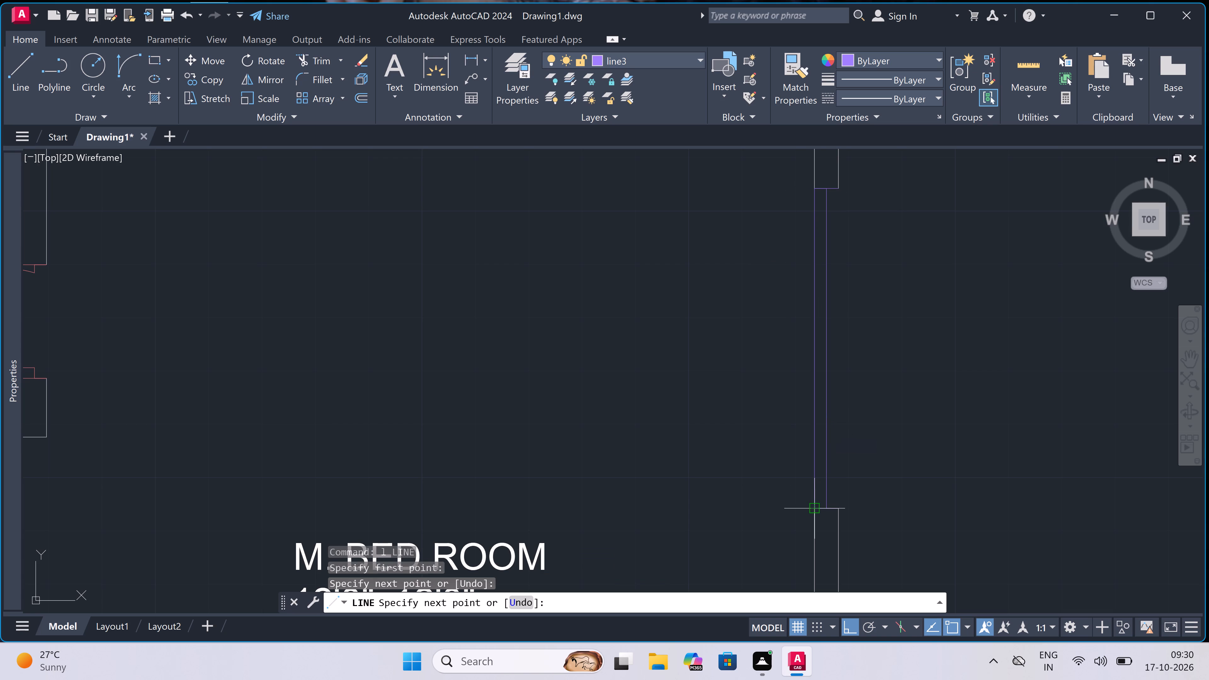
pyautogui.press('Escape')
pyautogui.press('space')
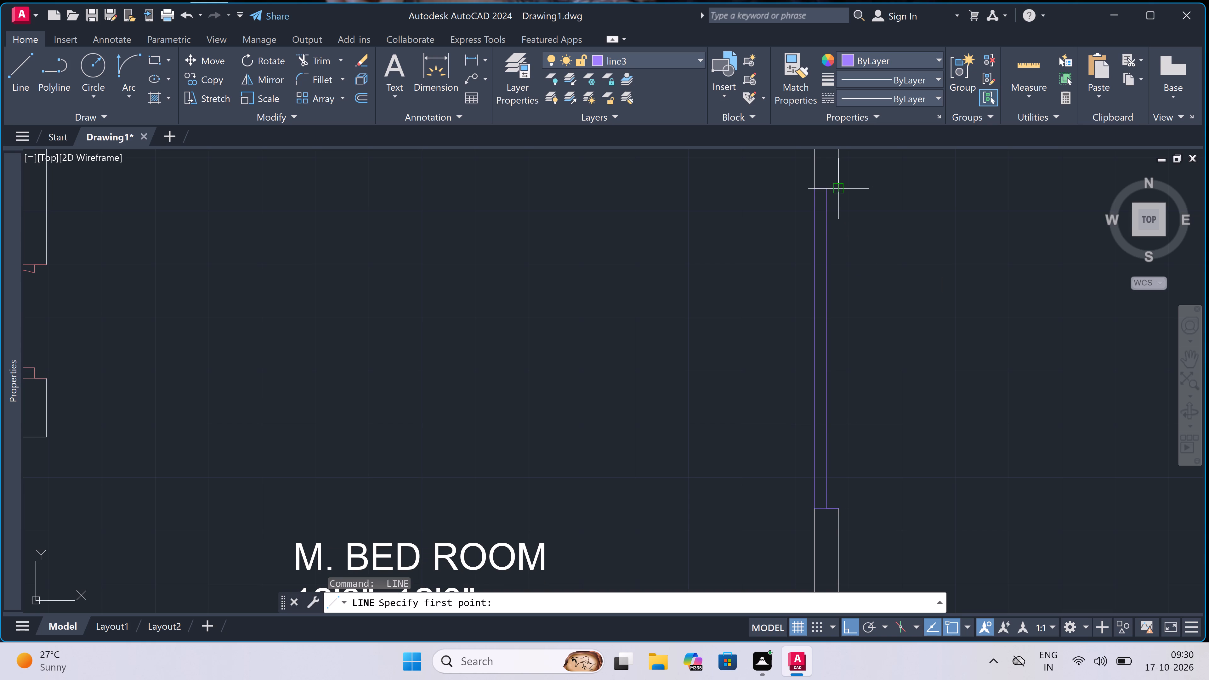
pyautogui.click(841, 187)
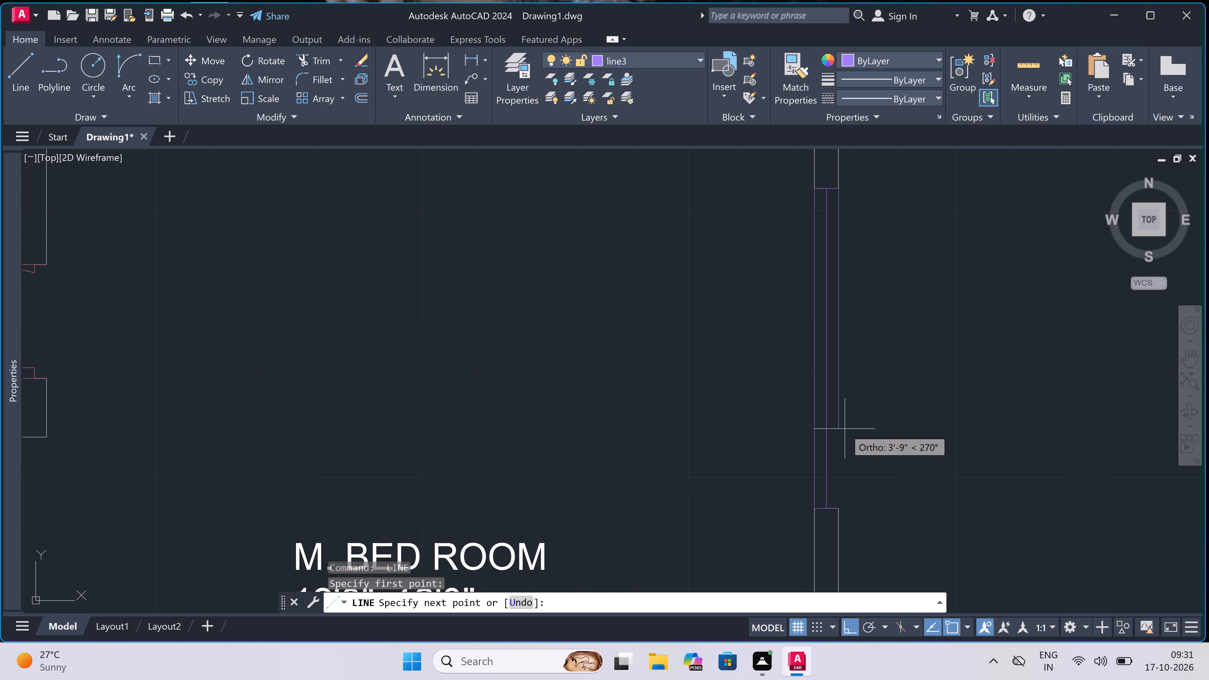
pyautogui.click(842, 507)
pyautogui.press('Escape')
pyautogui.scroll(-4, 803, 372)
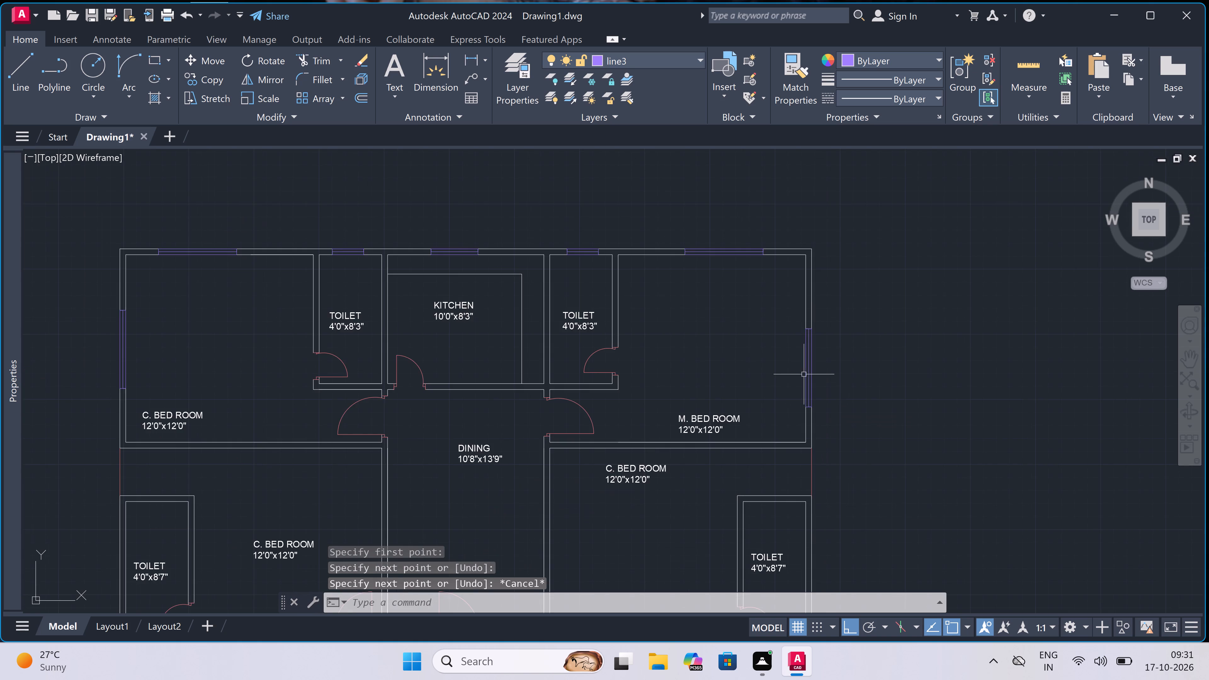
pyautogui.scroll(-2, 804, 374)
pyautogui.scroll(3, 804, 440)
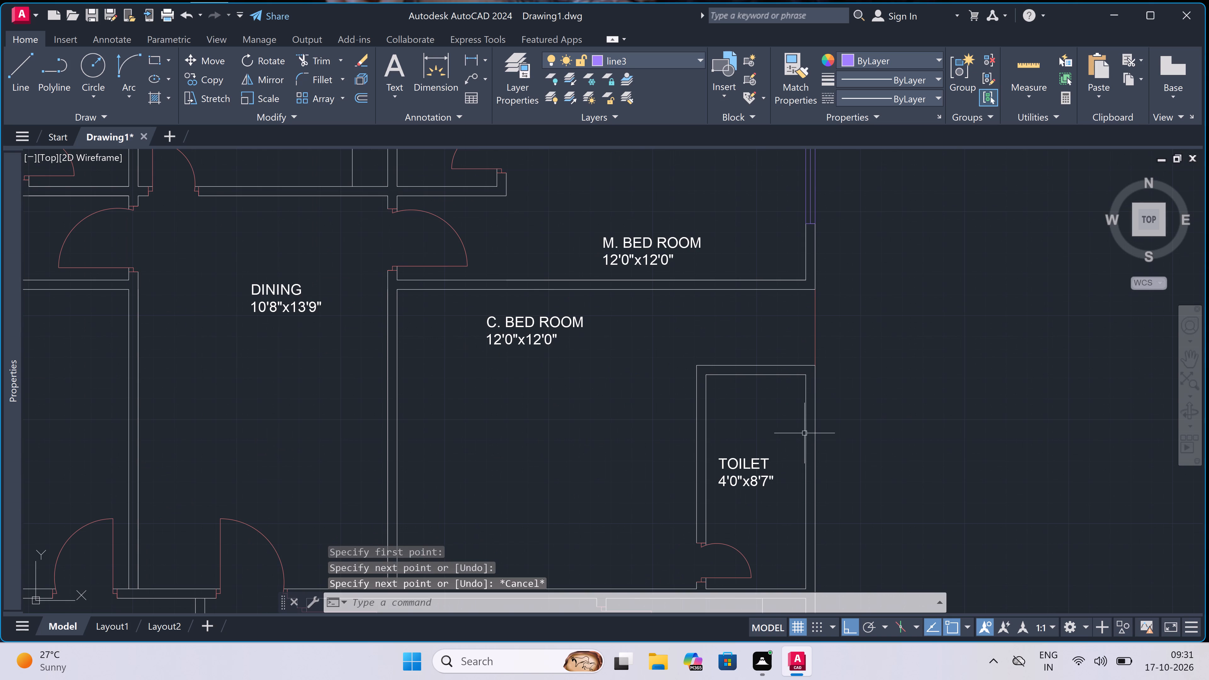
# Draw a 2' window in the east wall of the 4'0"x8'7" toilet, with a mid-wall line running south and a line across the wall at each end.
pyautogui.press('space')
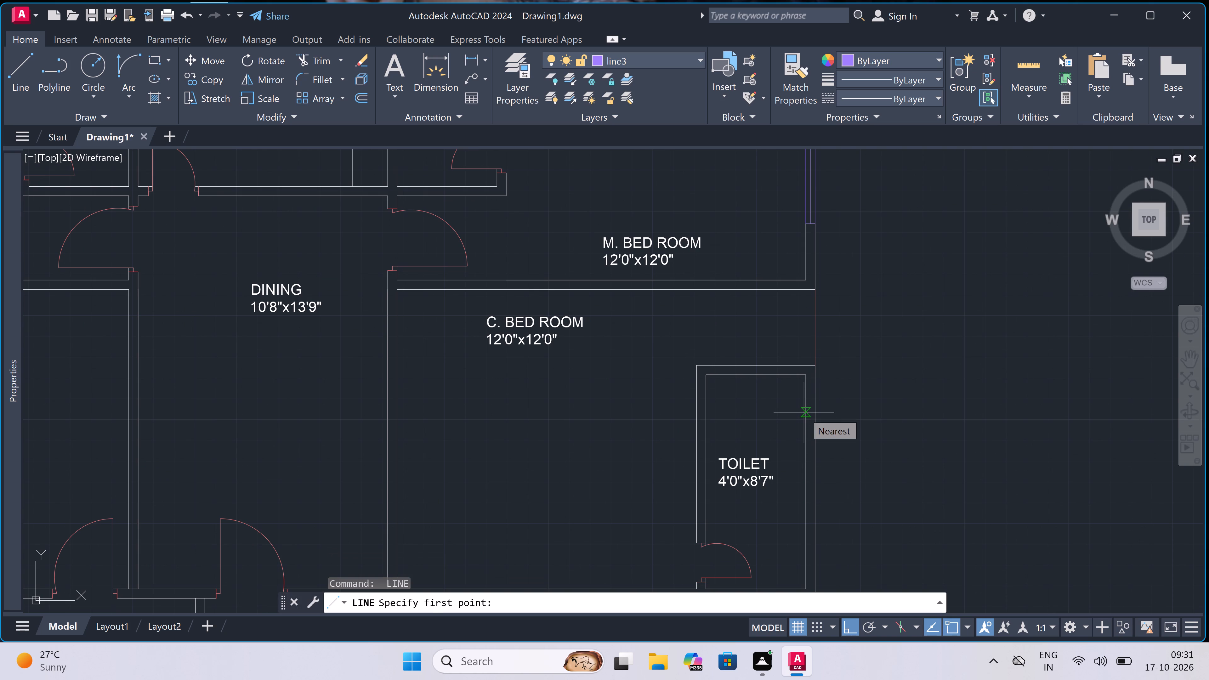
pyautogui.click(804, 412)
pyautogui.tripleClick(809, 412)
pyautogui.scroll(2, 809, 411)
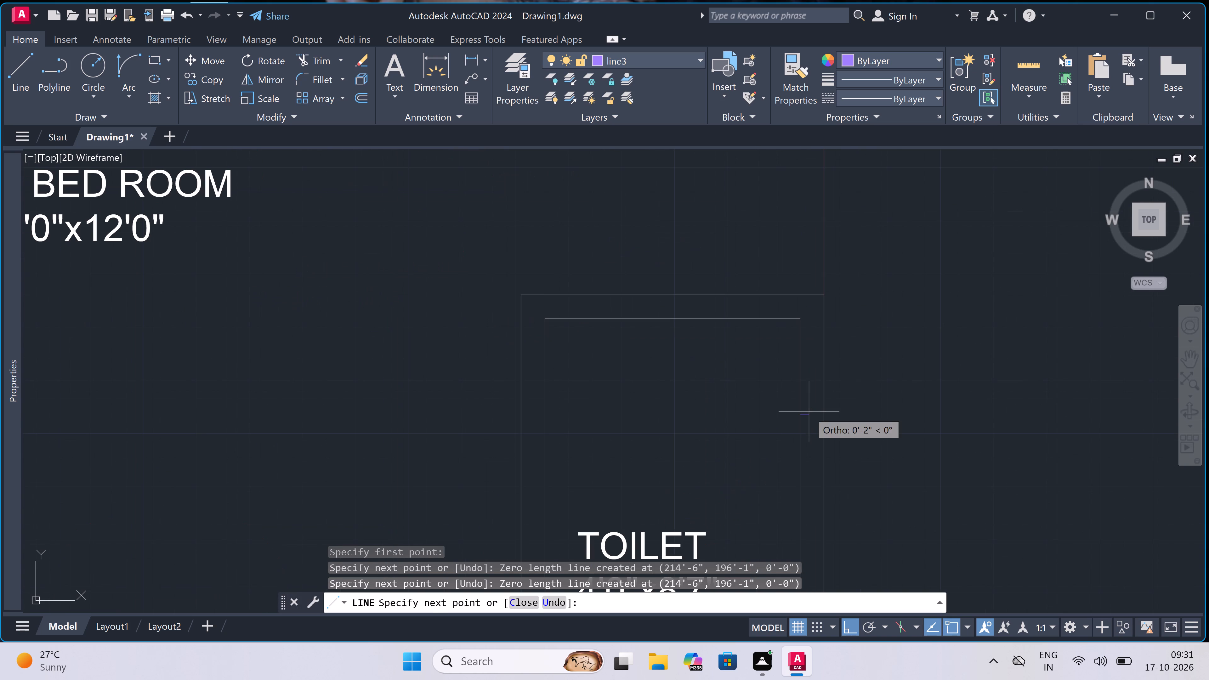
pyautogui.doubleClick(821, 412)
pyautogui.click(813, 413)
pyautogui.scroll(-2, 813, 413)
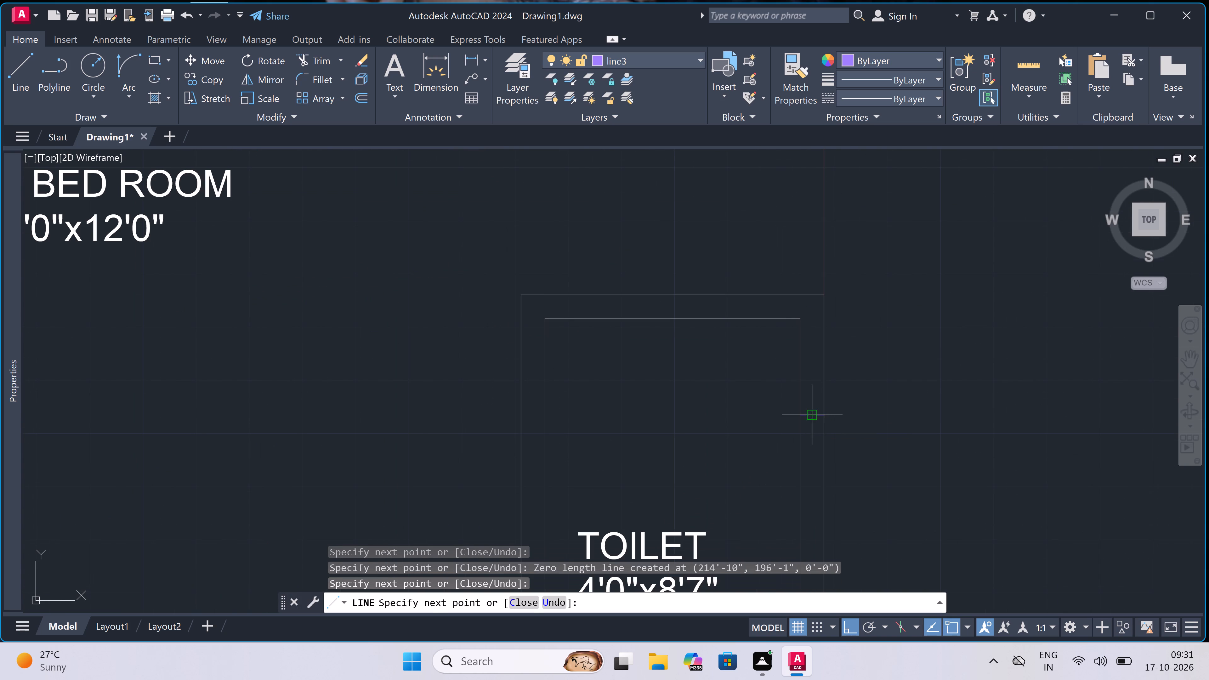
pyautogui.scroll(-2, 813, 413)
pyautogui.scroll(3, 812, 456)
pyautogui.write("2'")
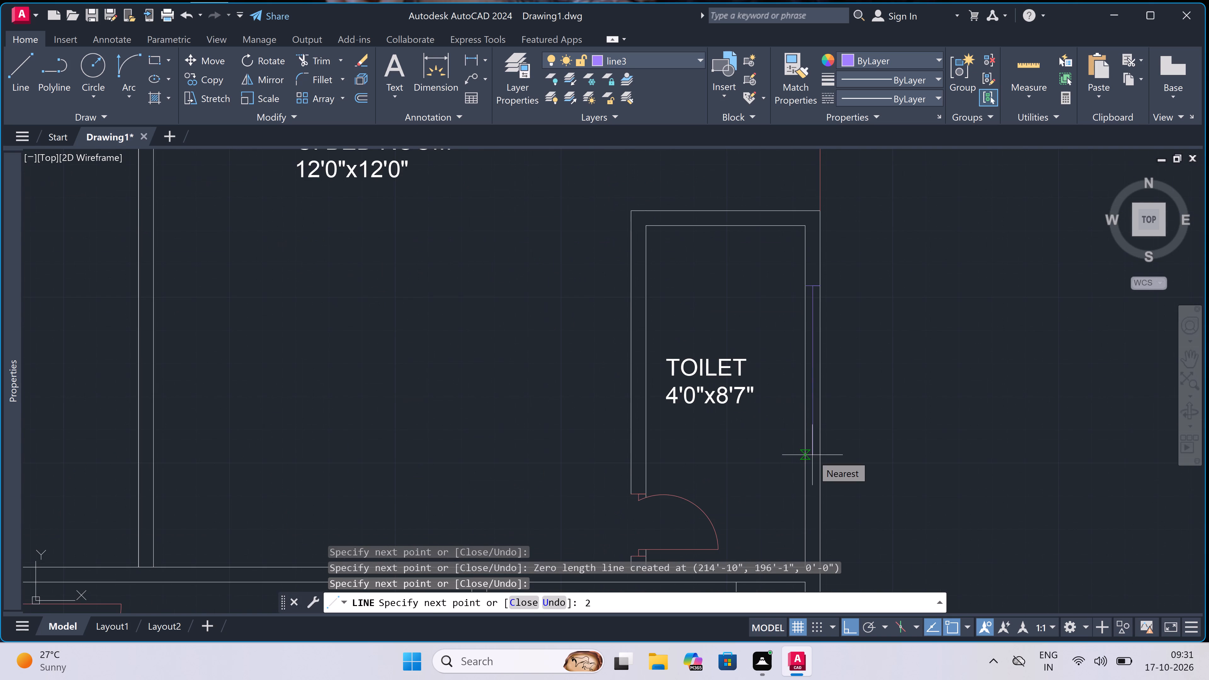
pyautogui.press('space')
pyautogui.scroll(3, 804, 382)
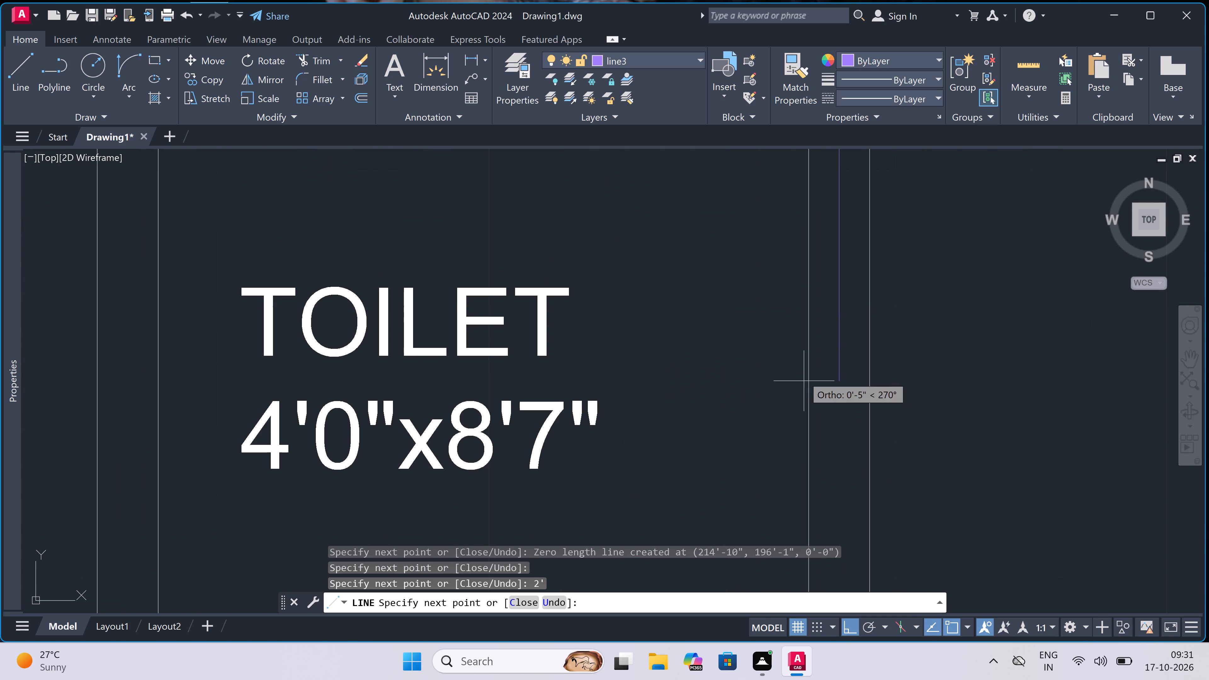
pyautogui.click(809, 315)
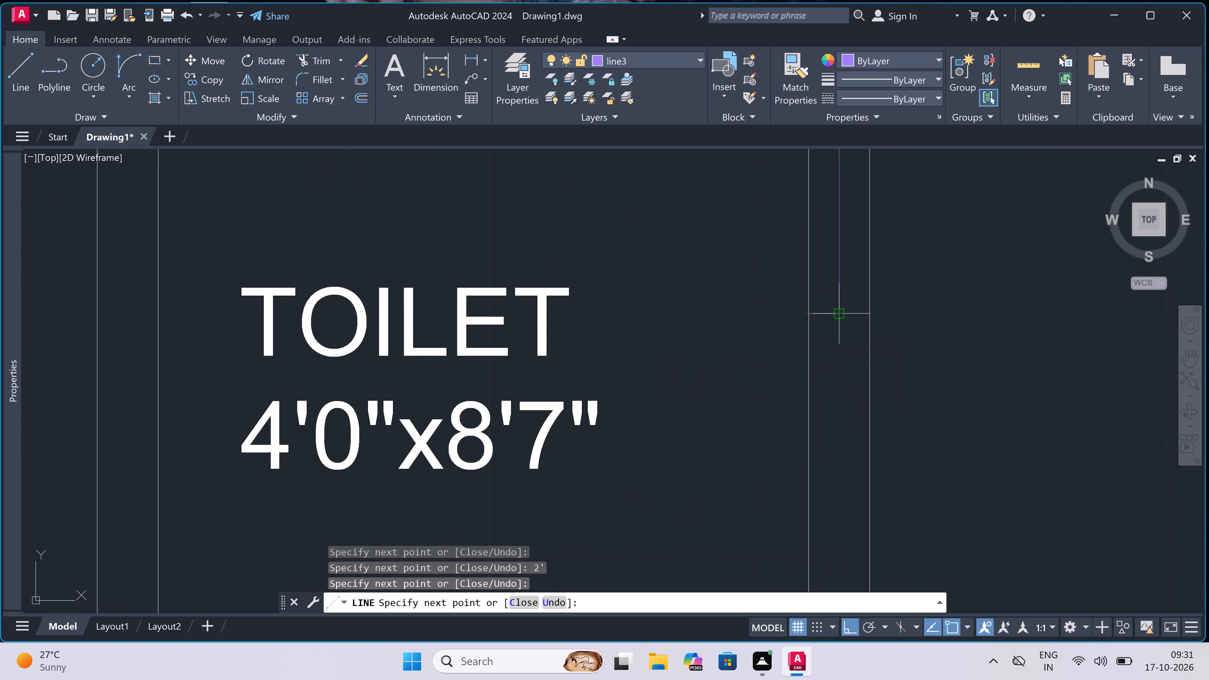
pyautogui.doubleClick(873, 314)
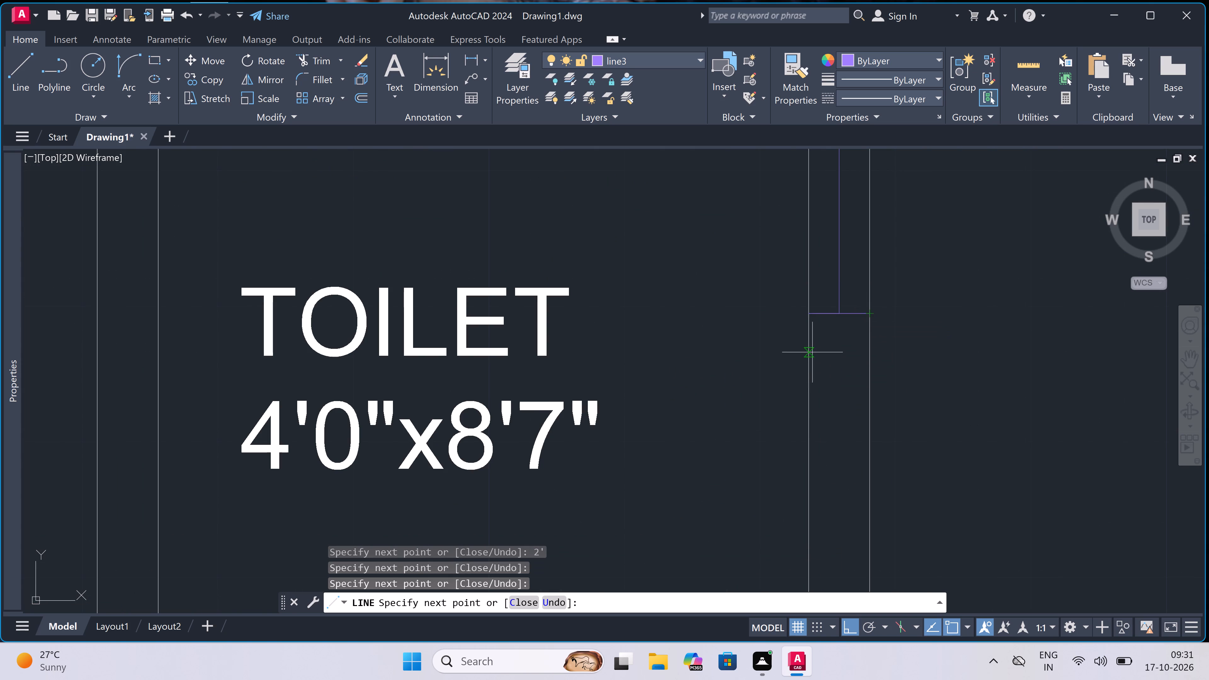
pyautogui.press('Escape')
pyautogui.scroll(-5, 812, 354)
pyautogui.scroll(2, 821, 331)
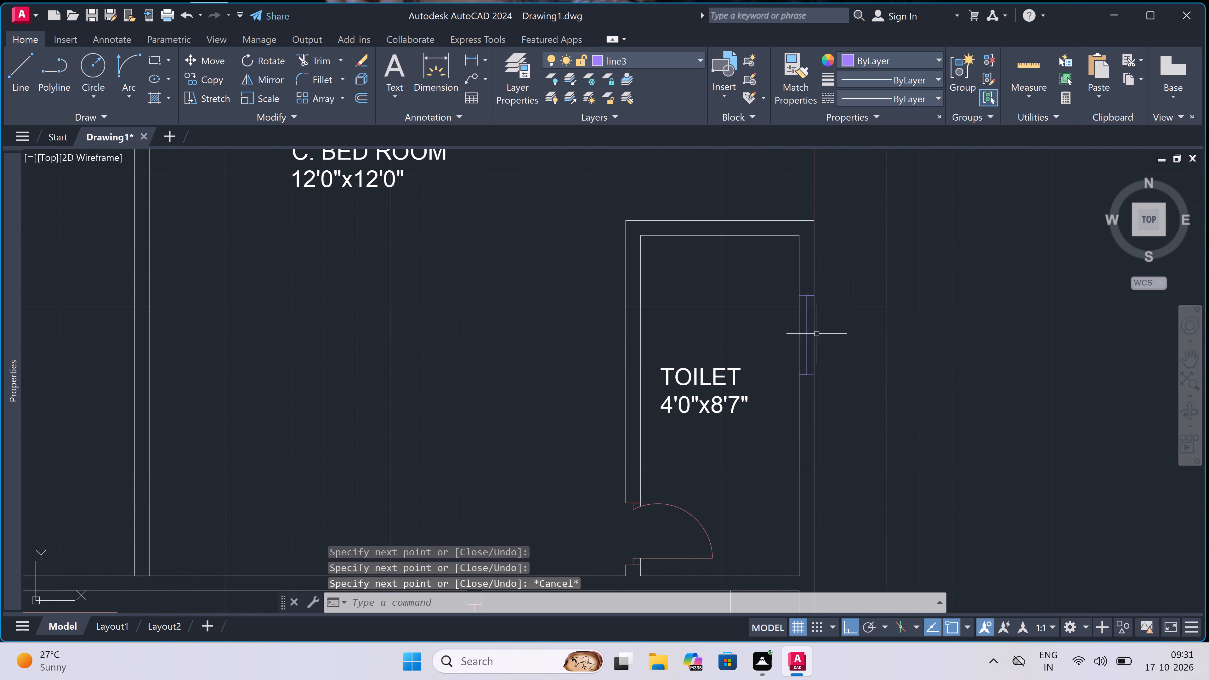
pyautogui.scroll(3, 817, 329)
pyautogui.scroll(-1, 817, 330)
# Trim both east wall lines between the two ends of the 4'0"x8'7" toilet's 2' window.
pyautogui.write('tr')
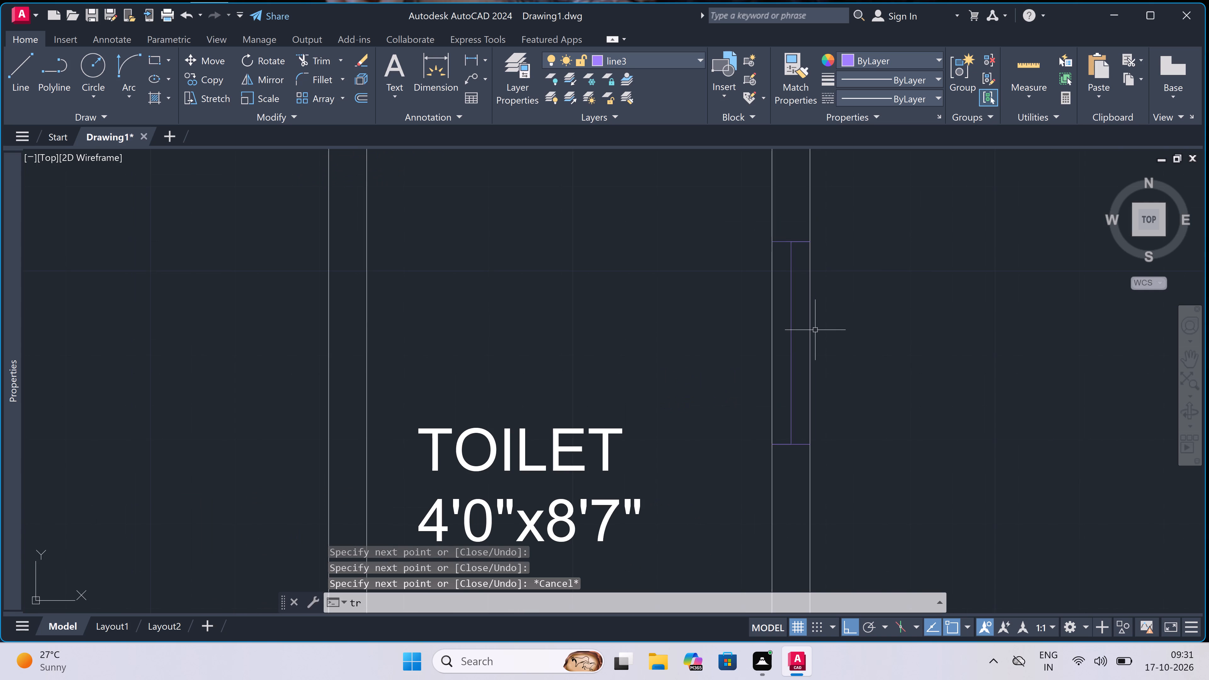
pyautogui.press('space')
pyautogui.click(812, 327)
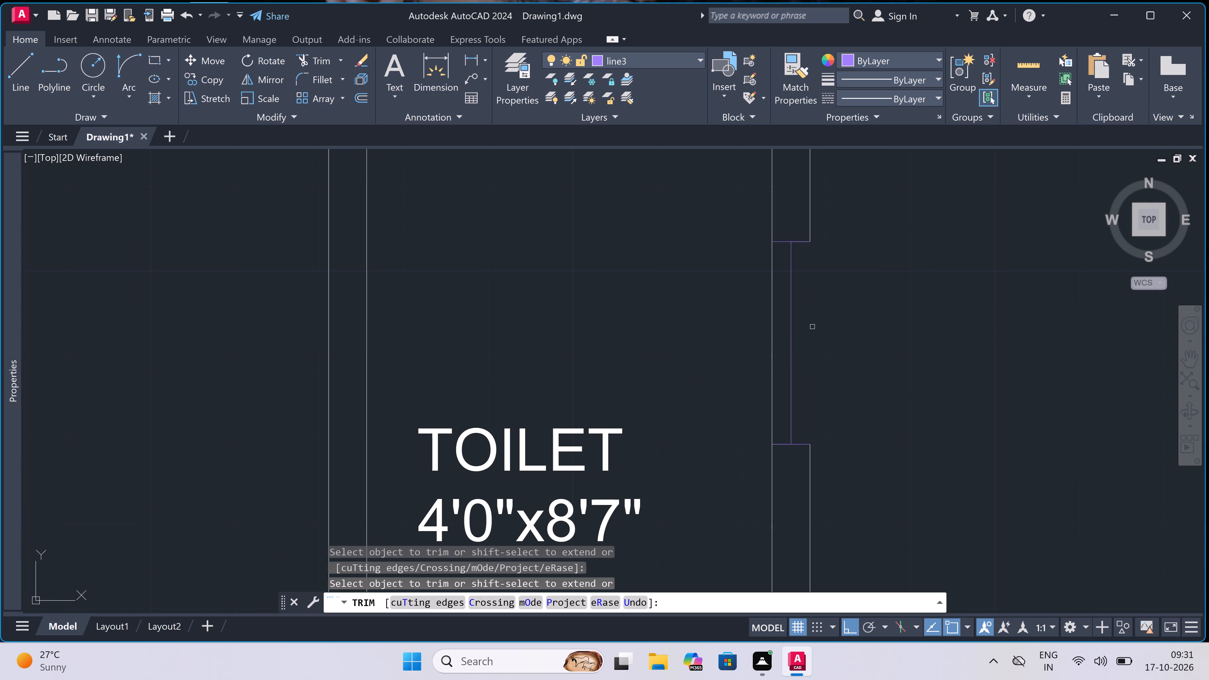
pyautogui.doubleClick(779, 322)
pyautogui.click(756, 337)
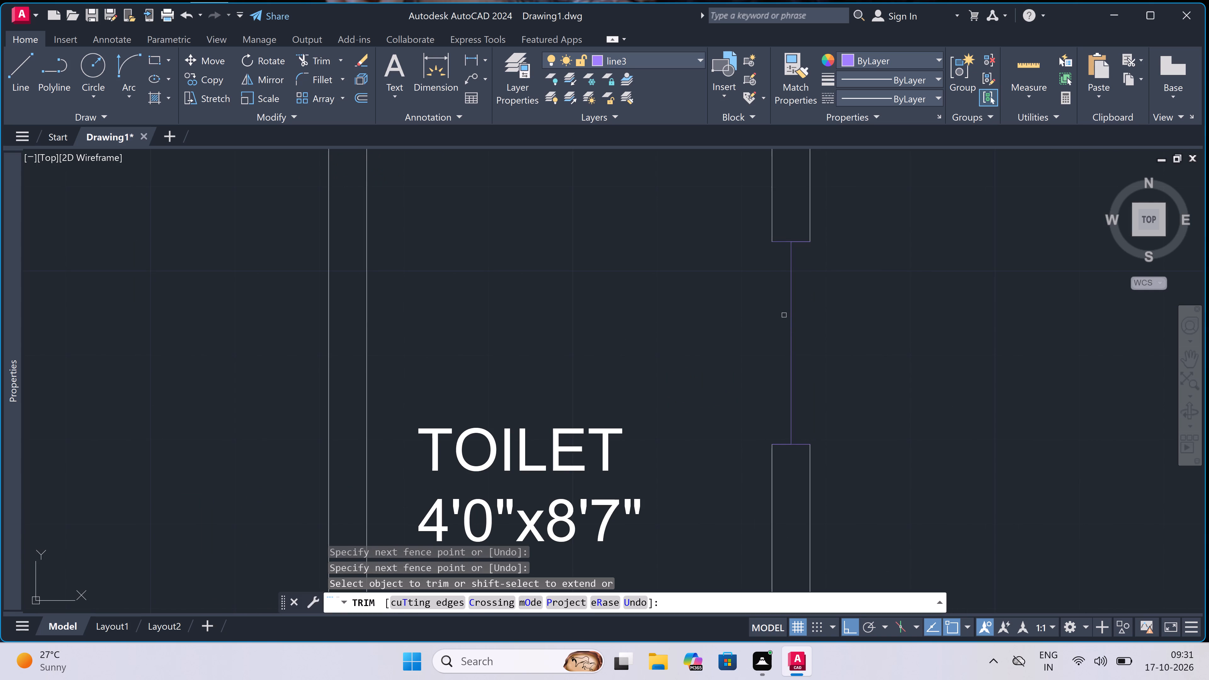
pyautogui.press('Escape')
# Draw the inner and outer face lines of the 4'0"x8'7" toilet's window across the trimmed east wall opening.
pyautogui.write('l')
pyautogui.press('space')
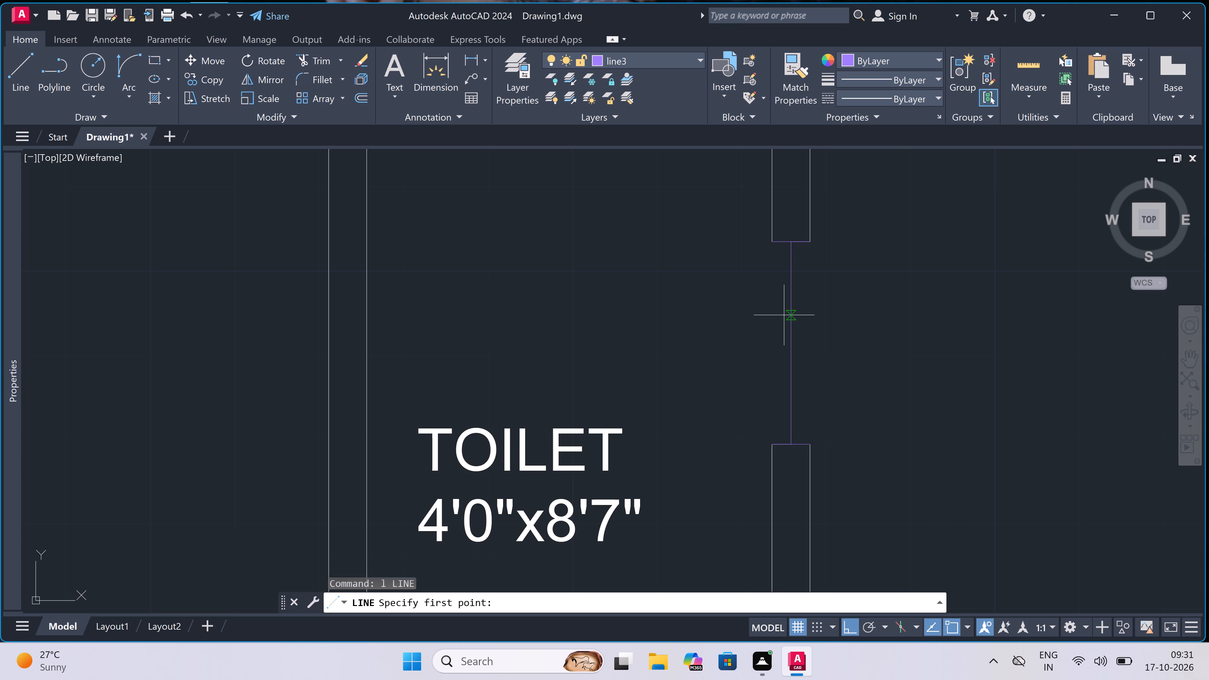
pyautogui.click(769, 246)
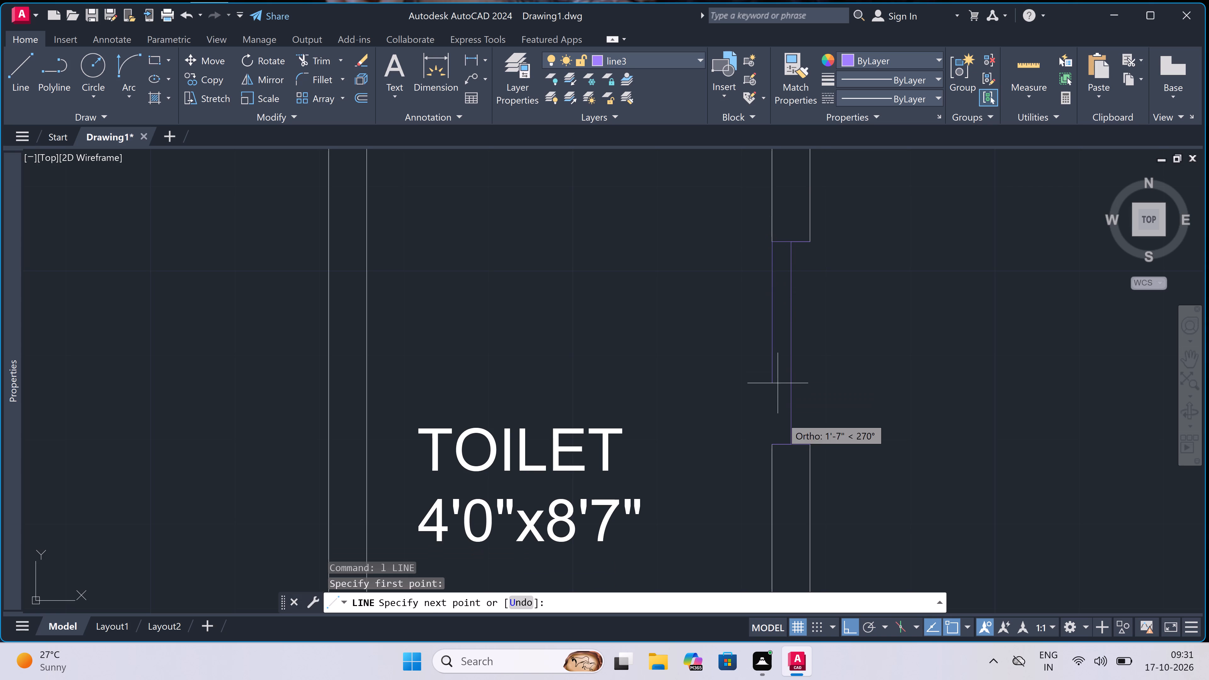
pyautogui.click(774, 451)
pyautogui.press('Escape')
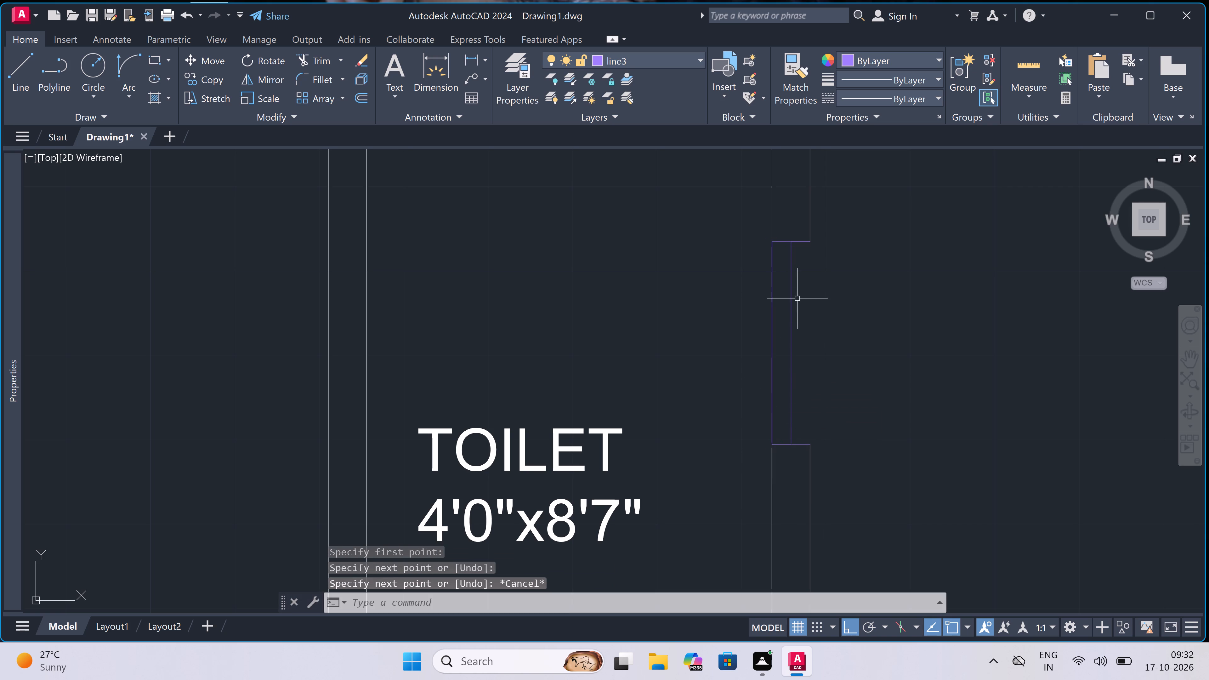
pyautogui.press('space')
pyautogui.click(809, 244)
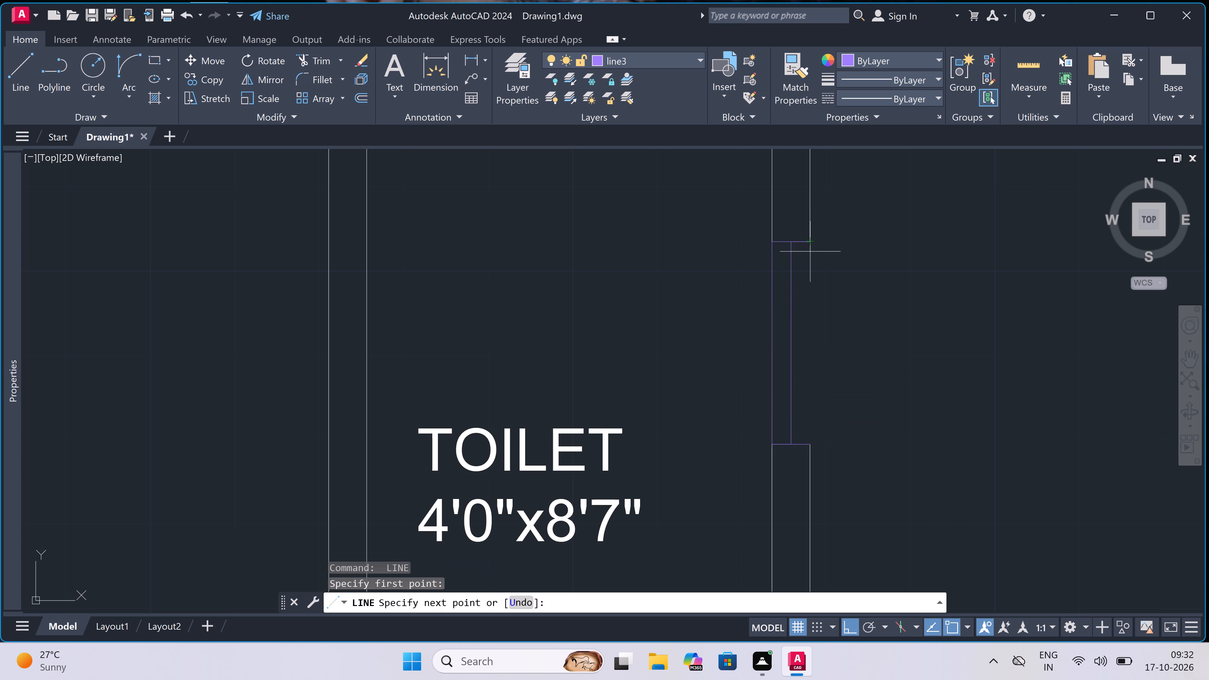
pyautogui.click(809, 442)
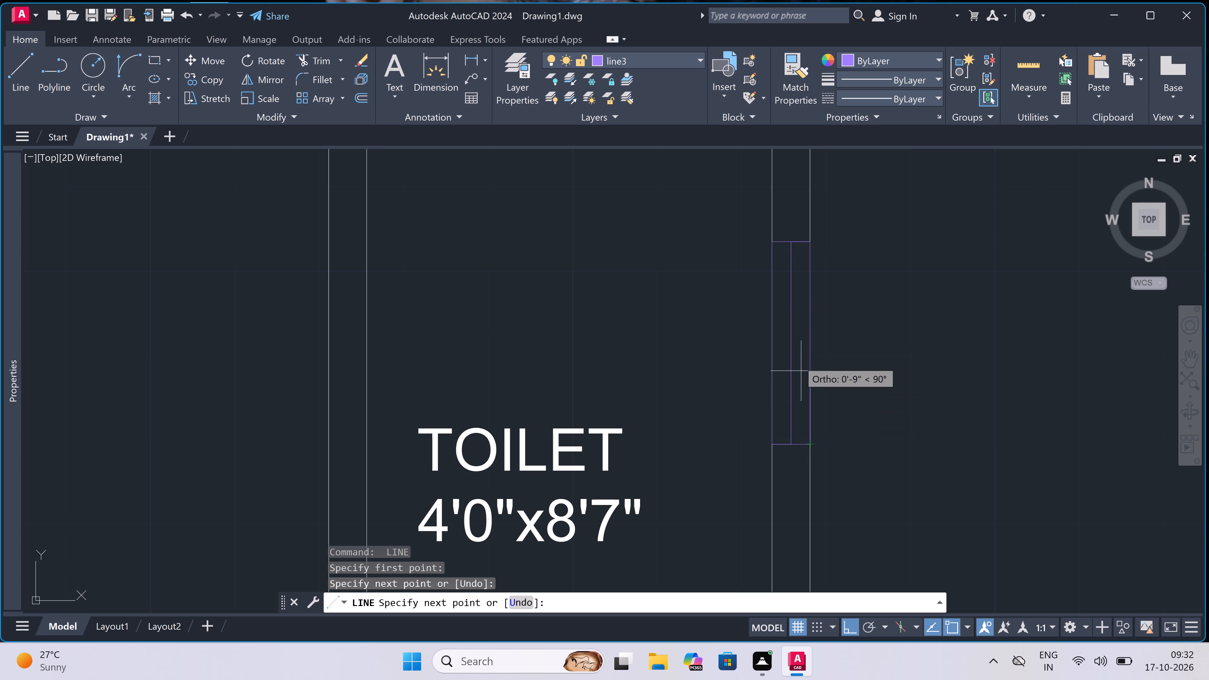
pyautogui.press('Escape')
# Draw a 3' window in the kitchen's east wall, with a mid-wall line running north and a line across the wall at each end.
pyautogui.scroll(-9, 780, 321)
pyautogui.scroll(4, 780, 360)
pyautogui.press('space')
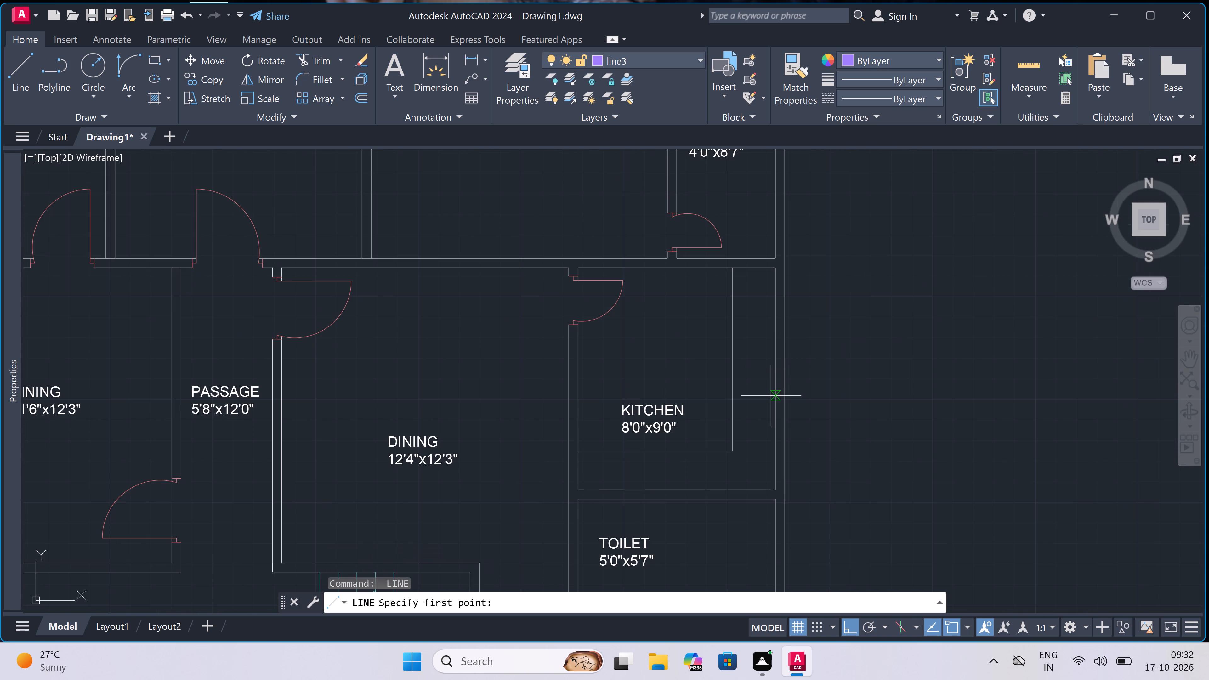
pyautogui.doubleClick(773, 400)
pyautogui.click(783, 397)
pyautogui.scroll(3, 780, 399)
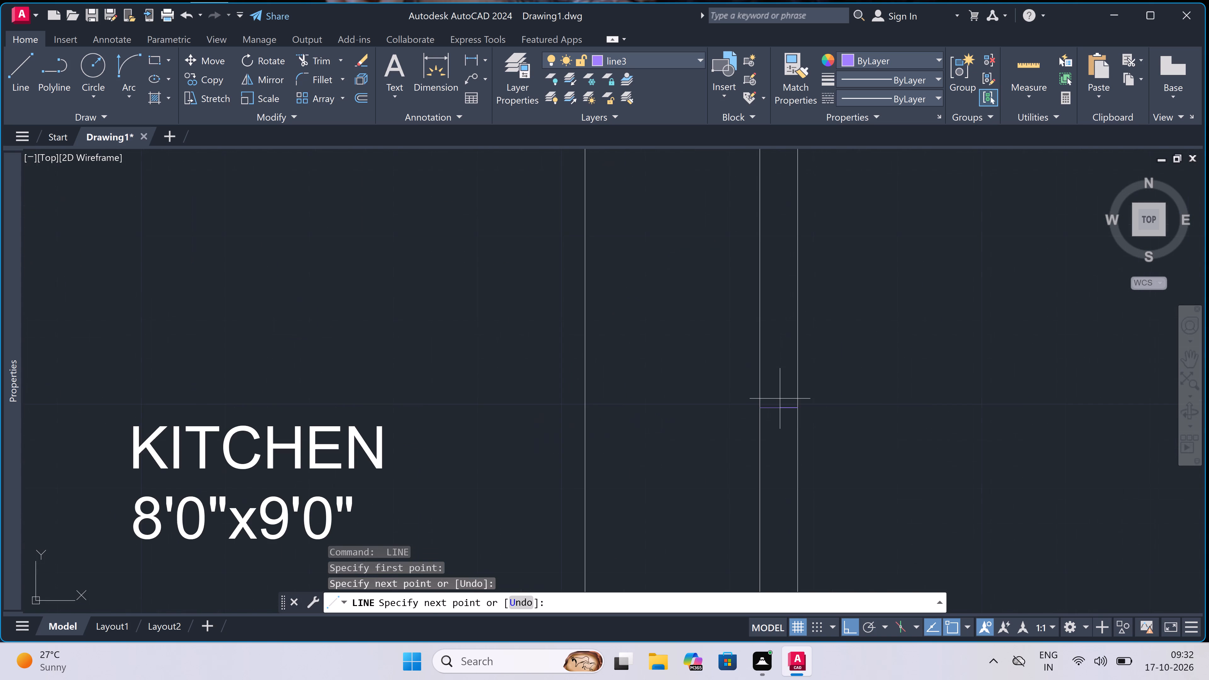
pyautogui.click(781, 411)
pyautogui.write("3'")
pyautogui.press('space')
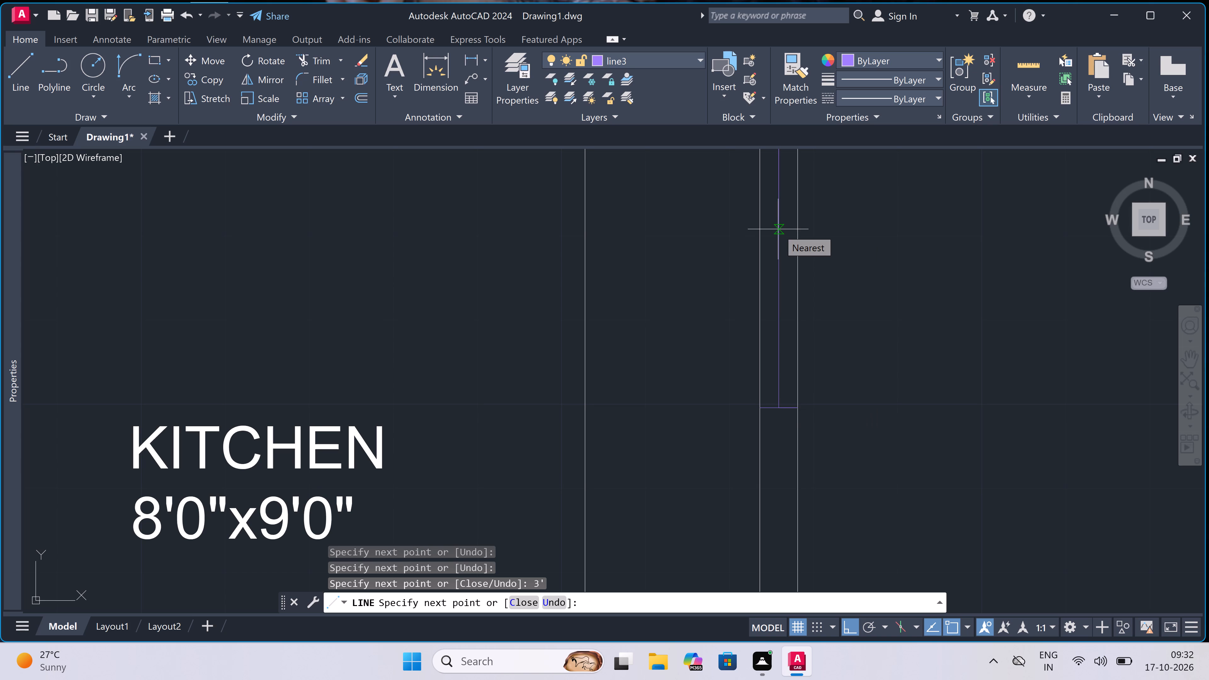
pyautogui.scroll(-5, 778, 215)
pyautogui.scroll(3, 777, 186)
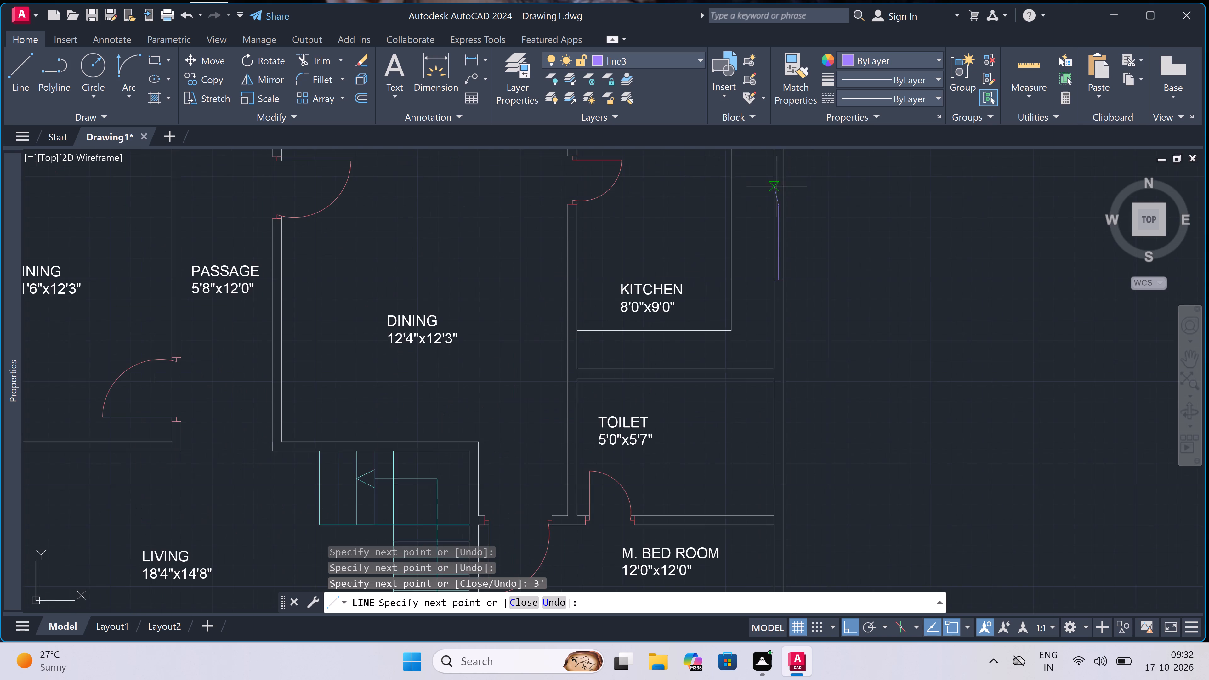
pyautogui.scroll(2, 777, 186)
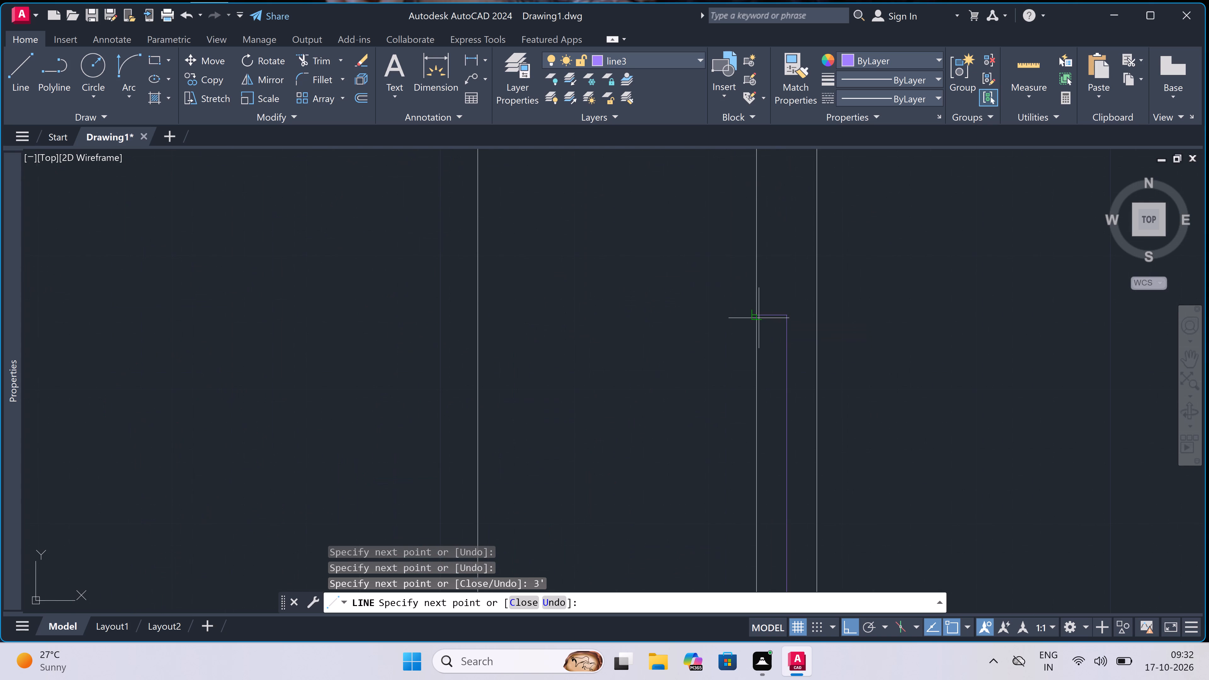
pyautogui.click(758, 319)
pyautogui.moveTo(771, 321); pyautogui.dragTo(724, 337, button='right')
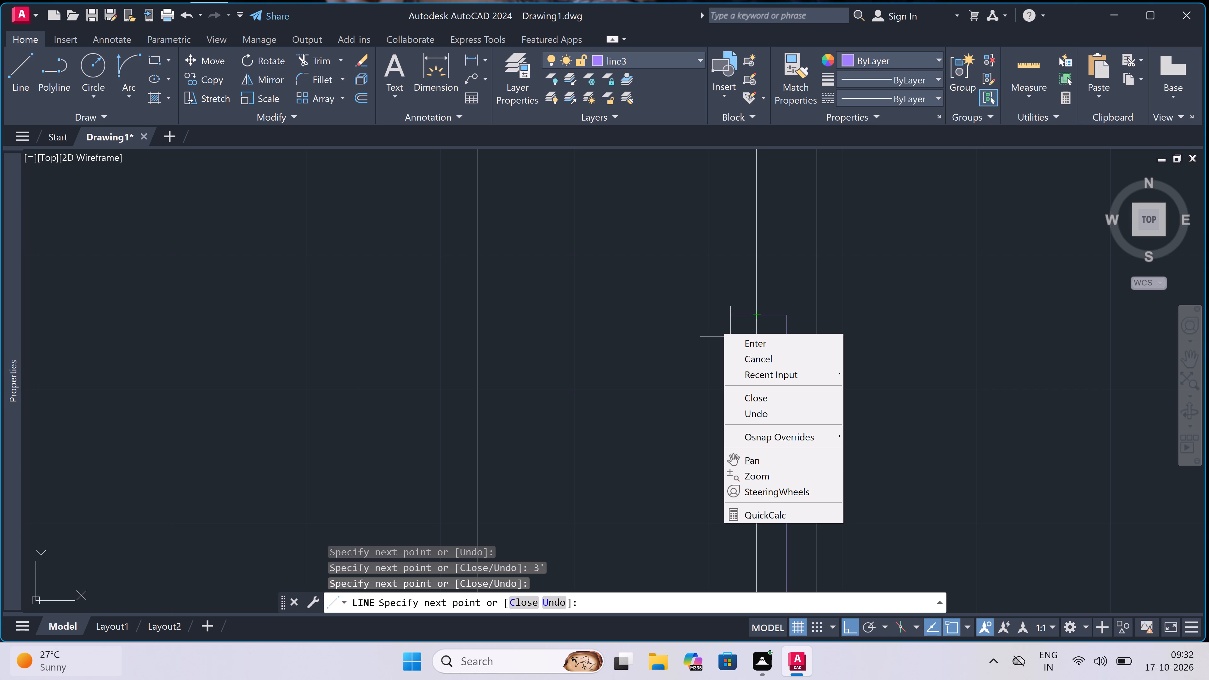
pyautogui.moveTo(0, 678); pyautogui.dragTo(0, 673, button='right')
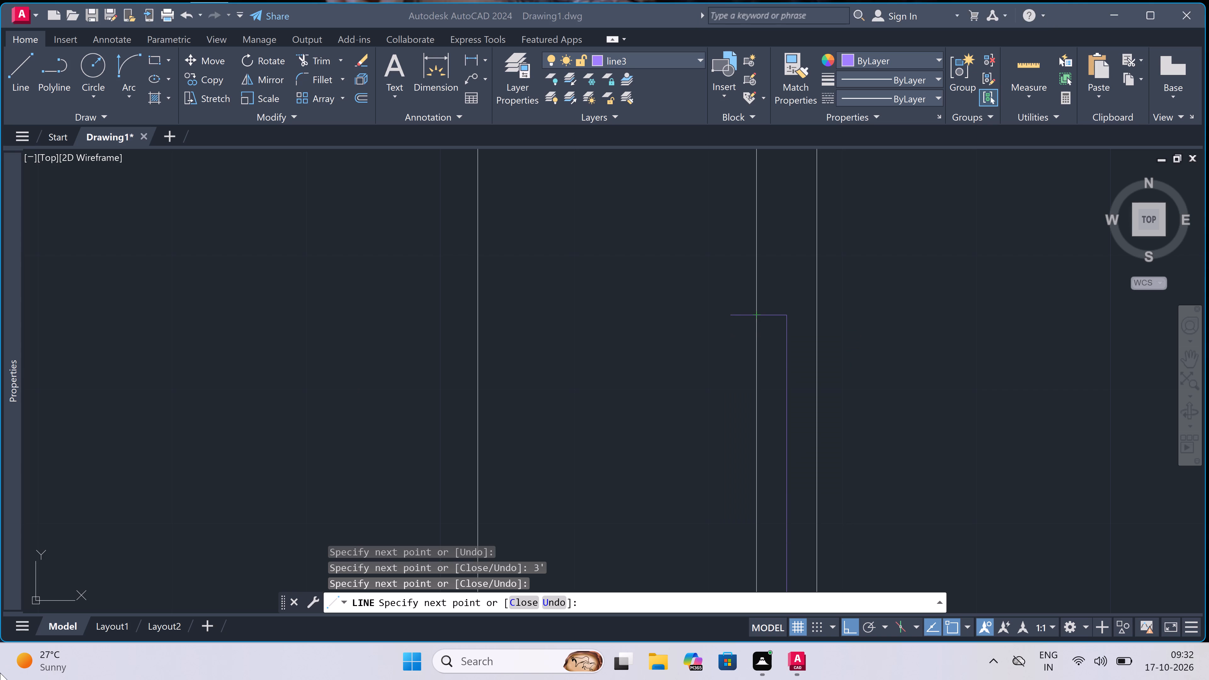
pyautogui.scroll(-1, 24, 290)
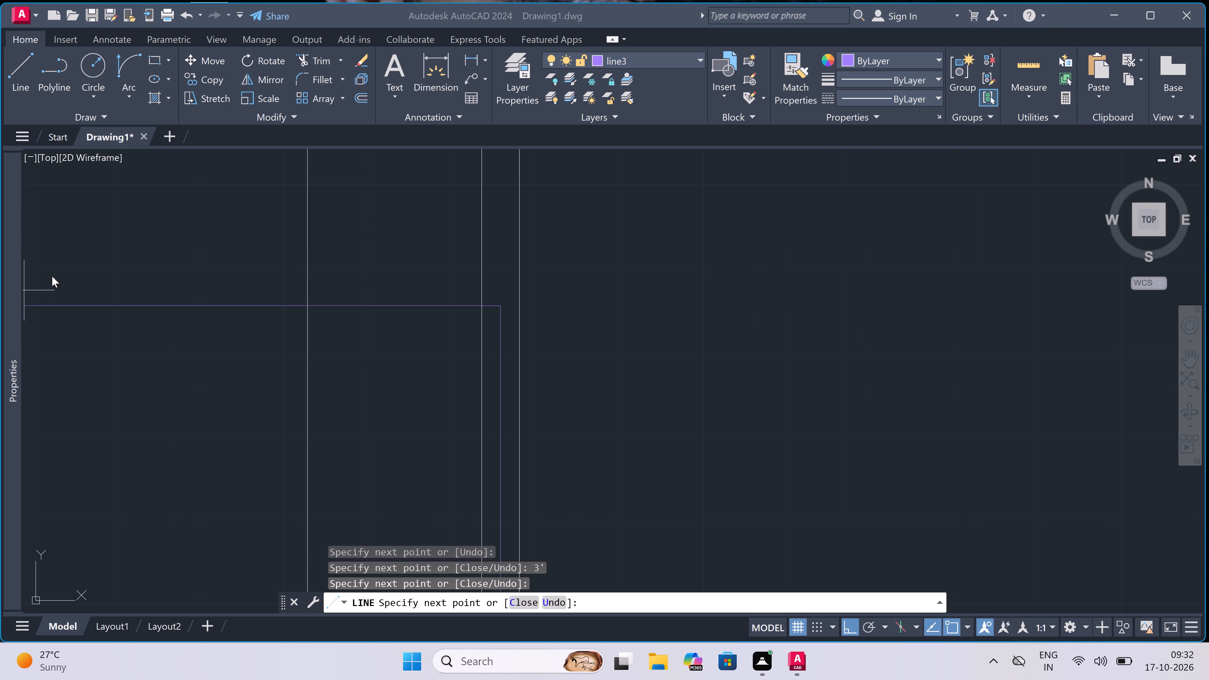
pyautogui.click(407, 365)
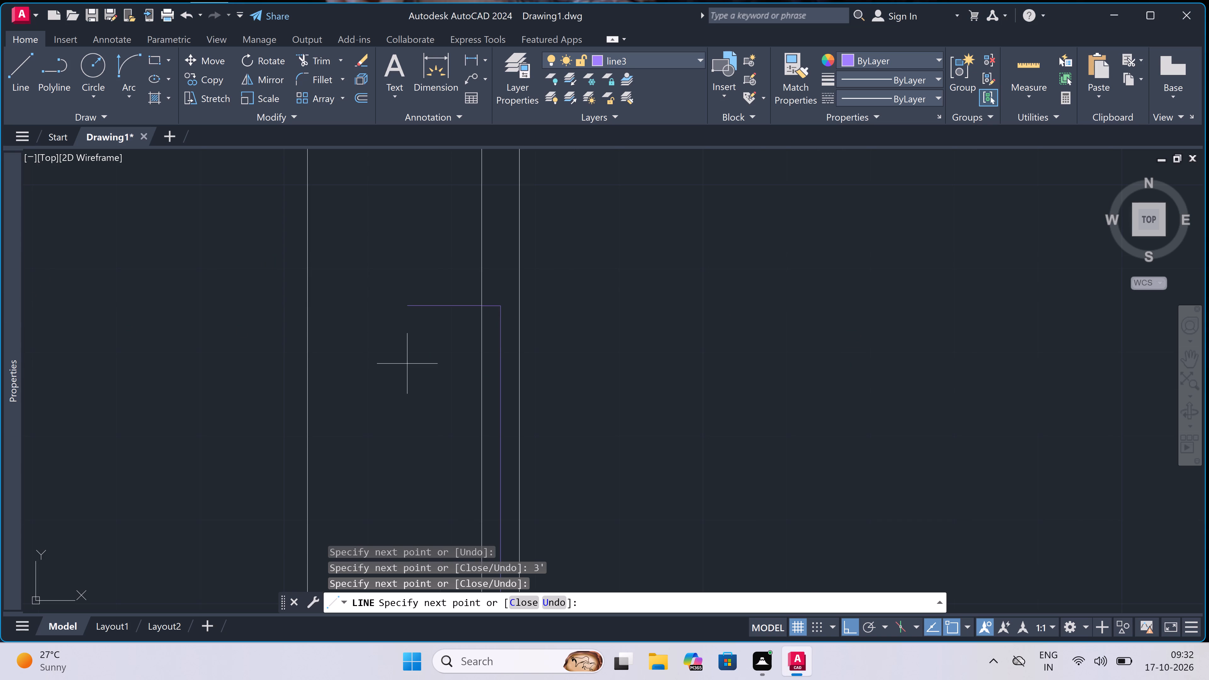
pyautogui.scroll(2, 524, 305)
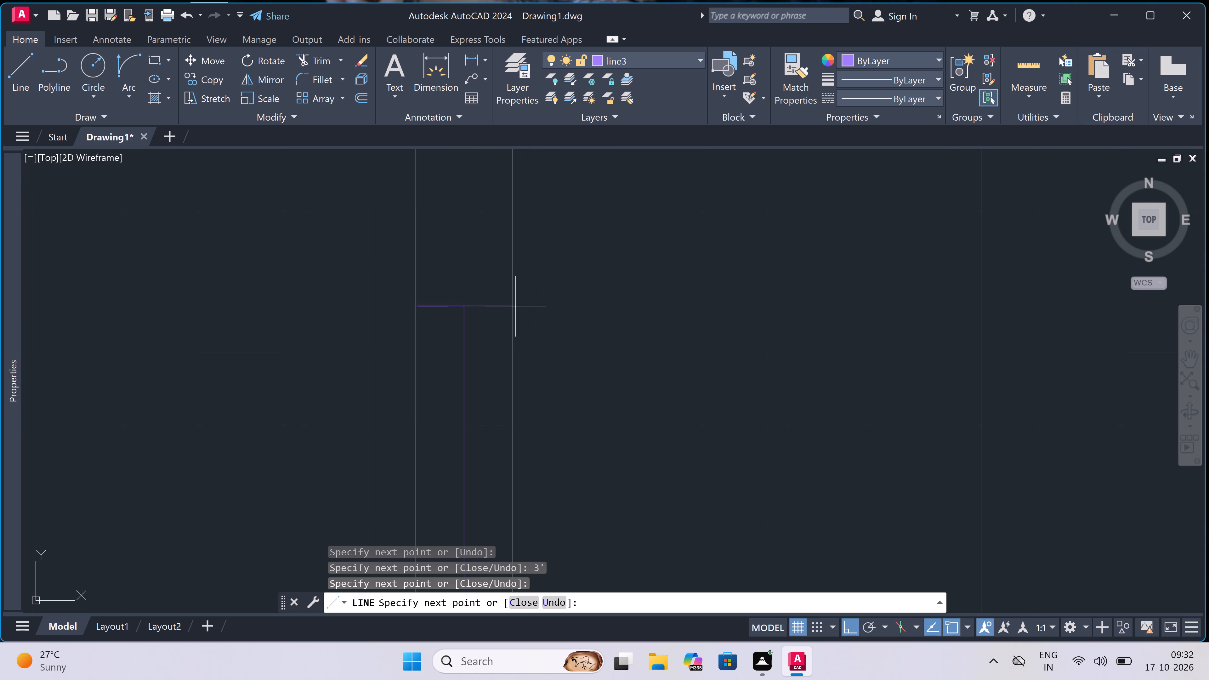
pyautogui.click(505, 307)
pyautogui.press('Escape')
# Trim both east wall lines between the two ends of the kitchen's 3' window.
pyautogui.scroll(-2, 592, 298)
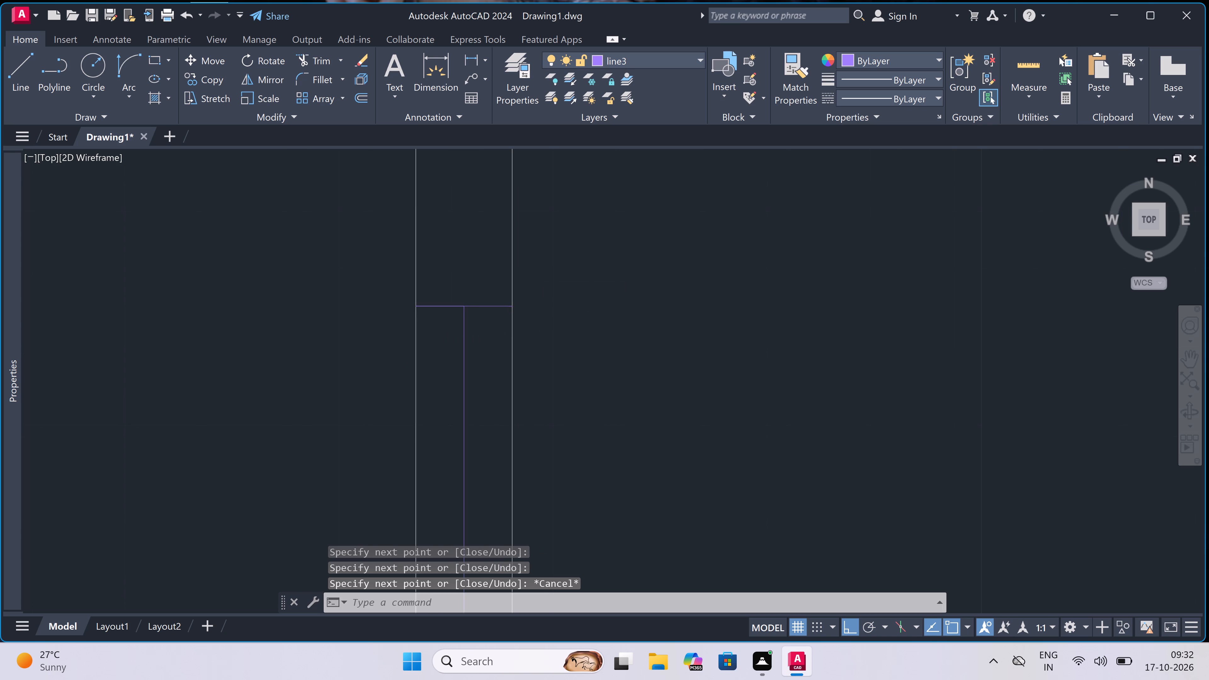
pyautogui.scroll(-1, 592, 298)
pyautogui.write('tr')
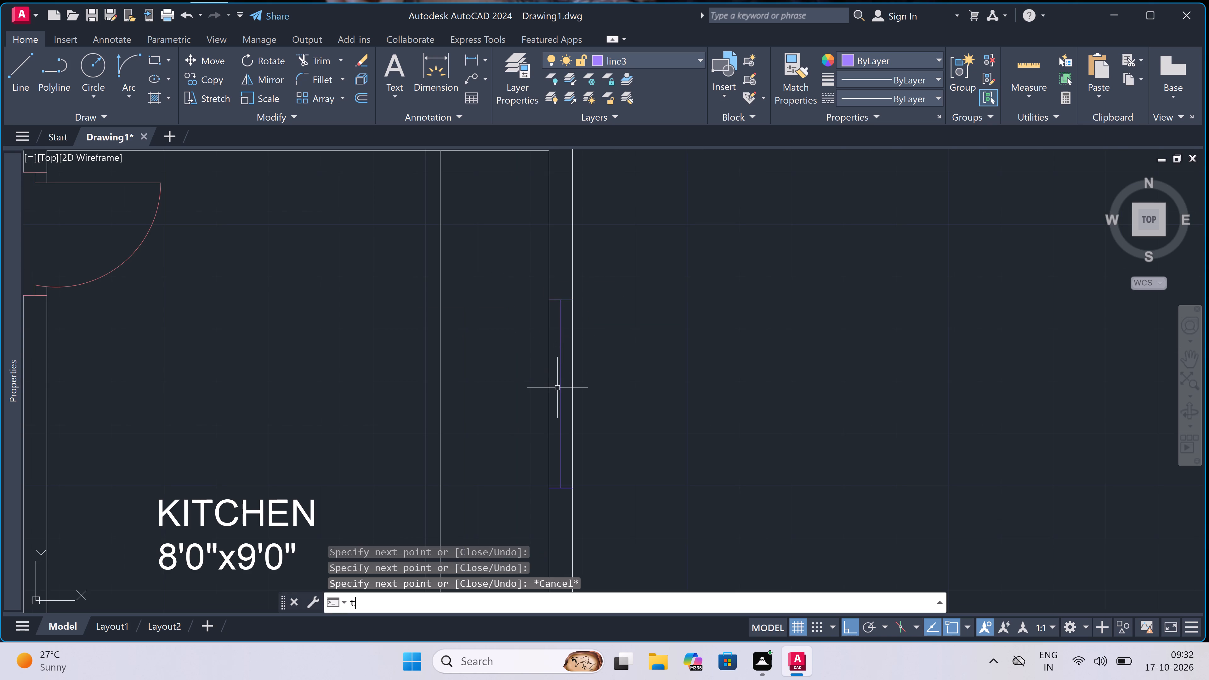
pyautogui.press('space')
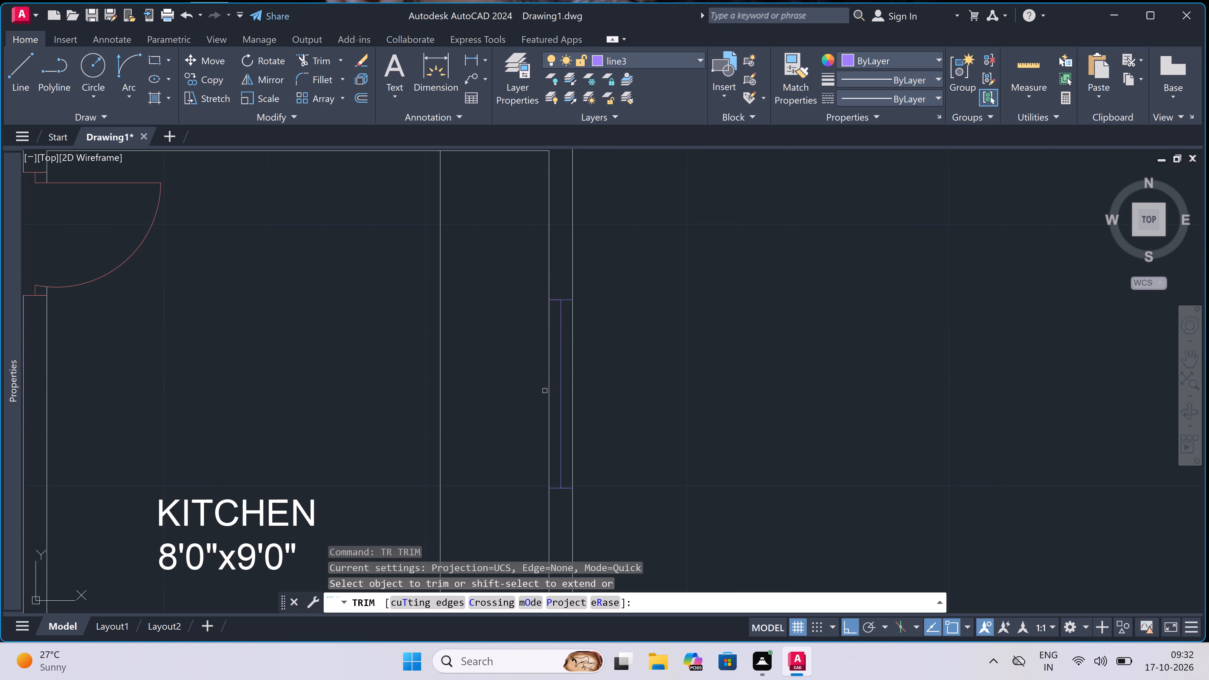
pyautogui.click(547, 381)
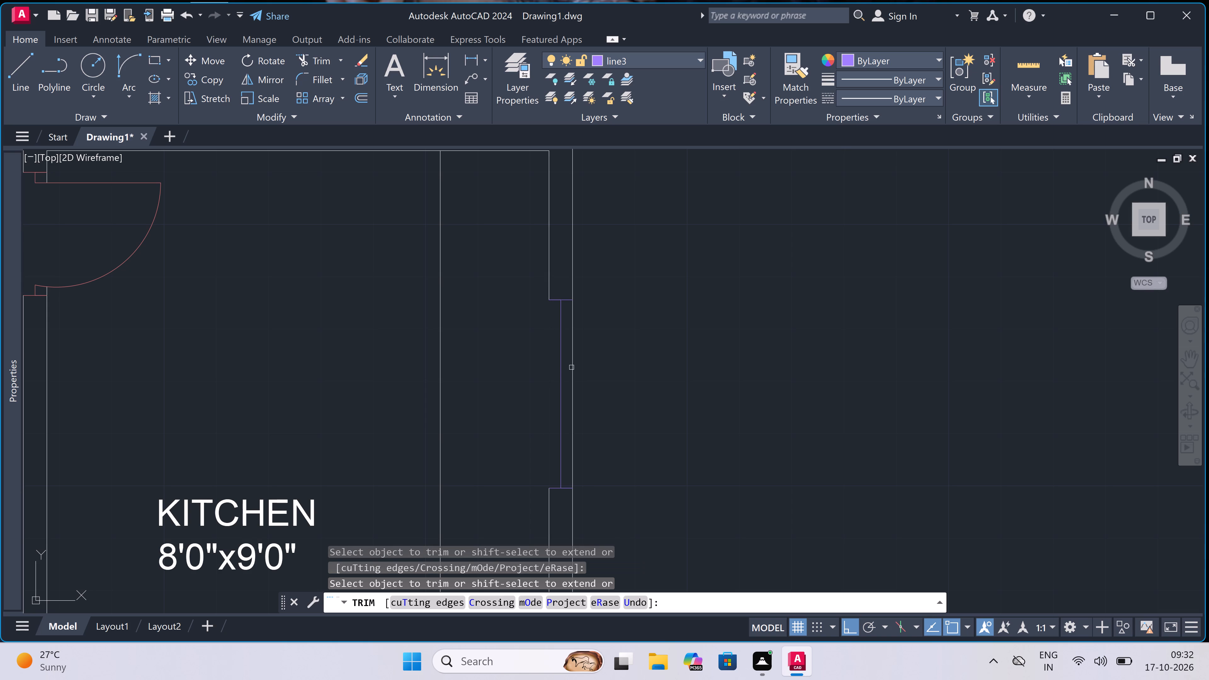
pyautogui.click(574, 364)
pyautogui.press('Escape')
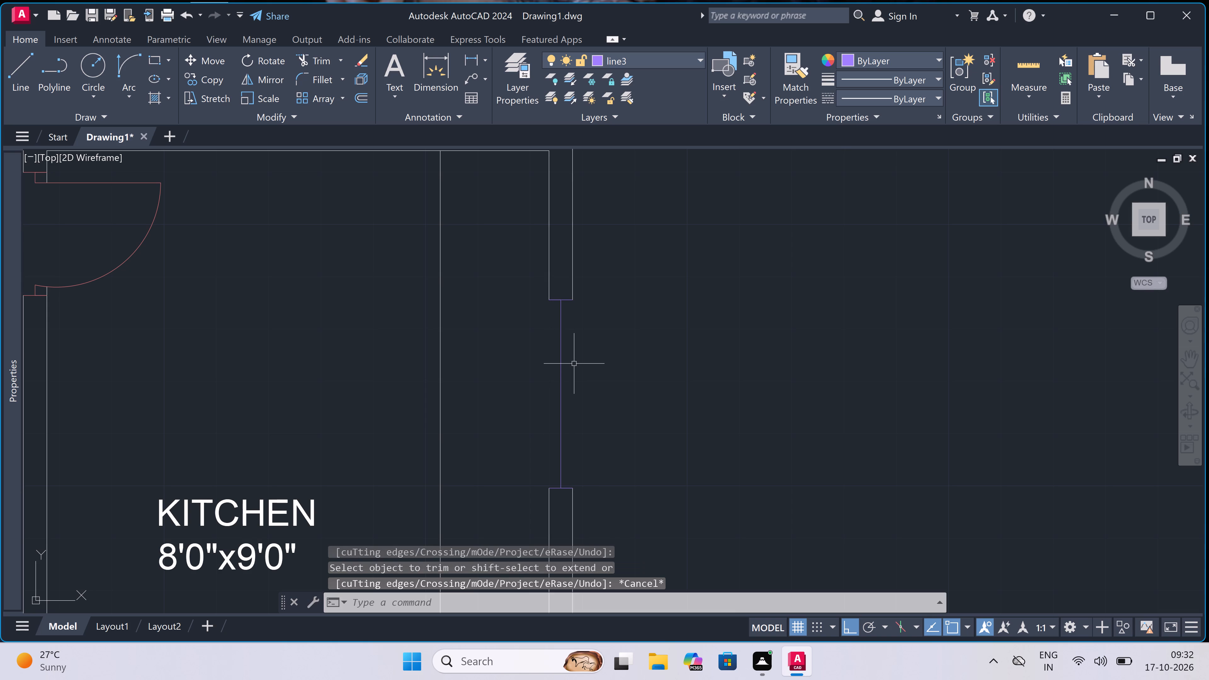
# Draw the kitchen window's inner and outer face lines across the trimmed east wall opening.
pyautogui.press('l')
pyautogui.press('space')
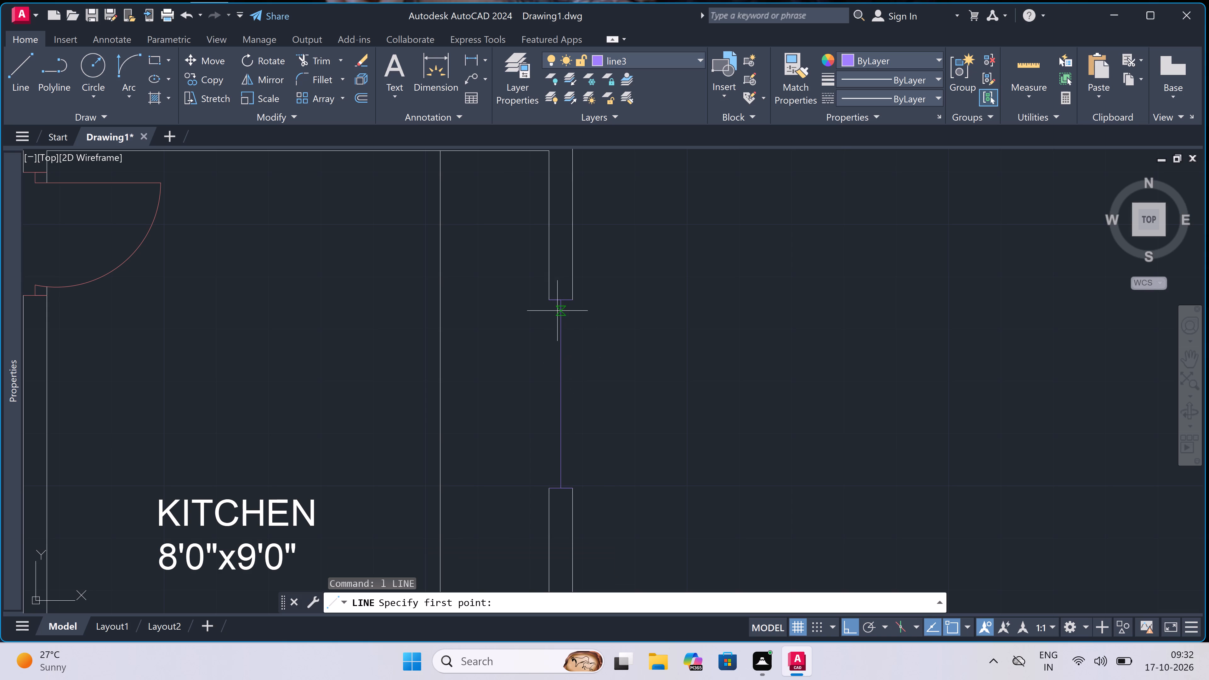
pyautogui.click(549, 302)
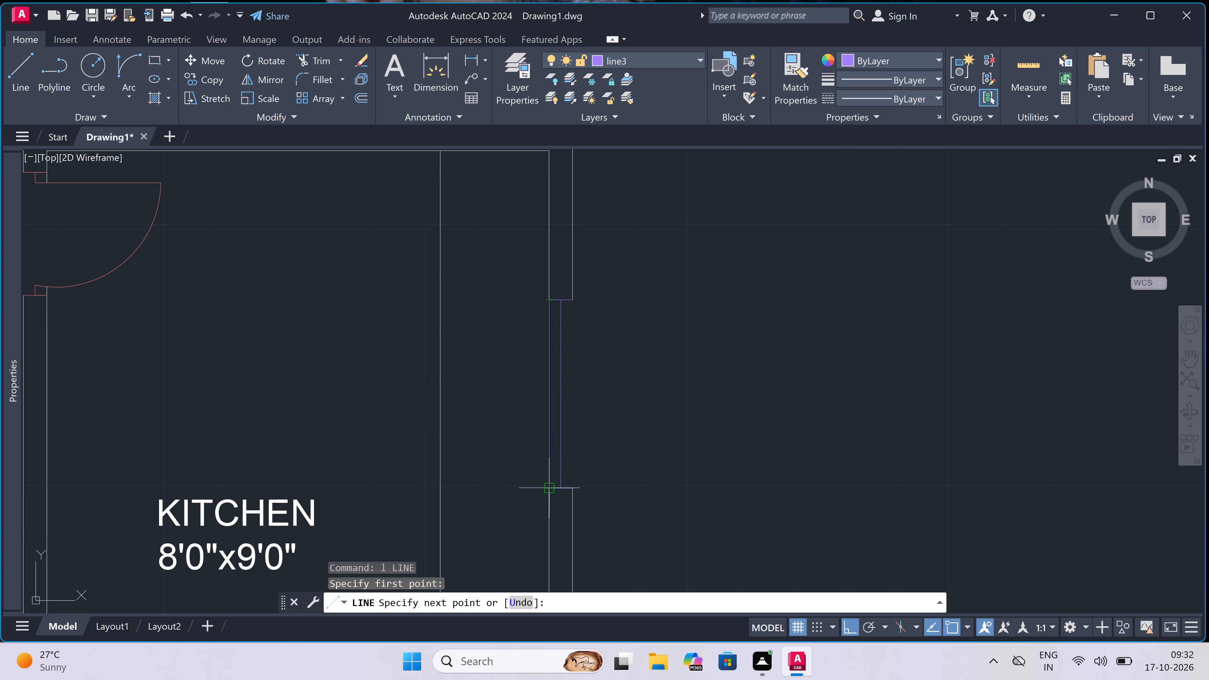
pyautogui.click(548, 487)
pyautogui.press('Escape')
pyautogui.press('space')
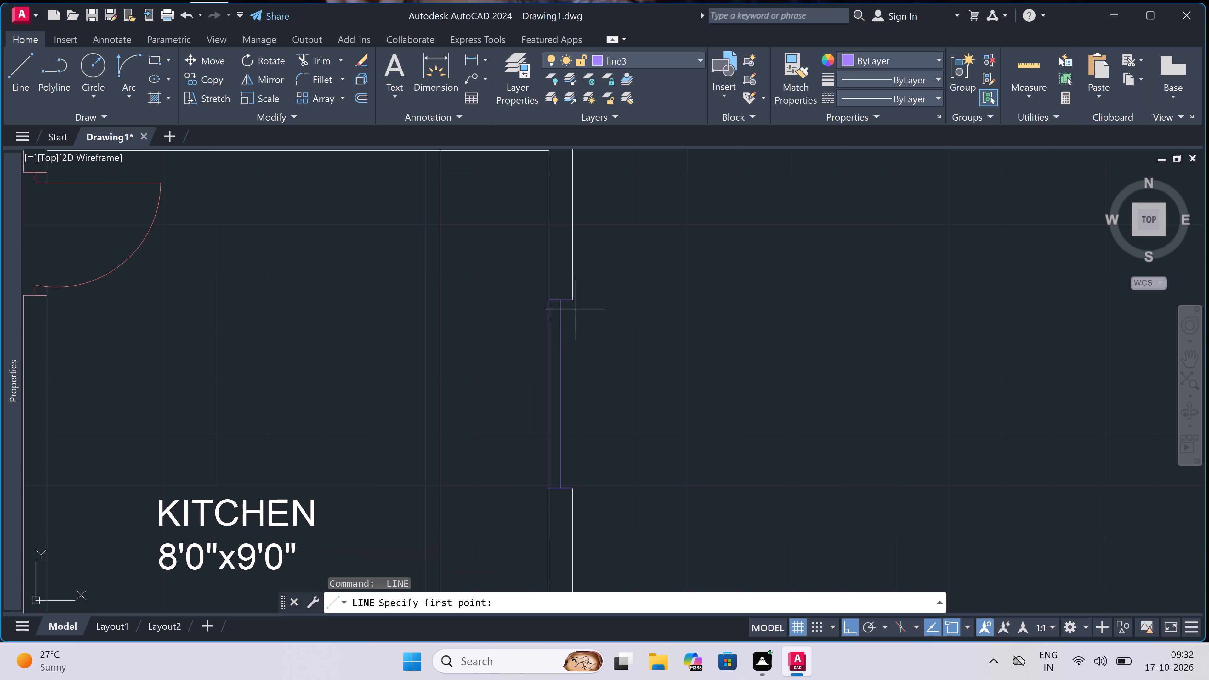
pyautogui.click(575, 296)
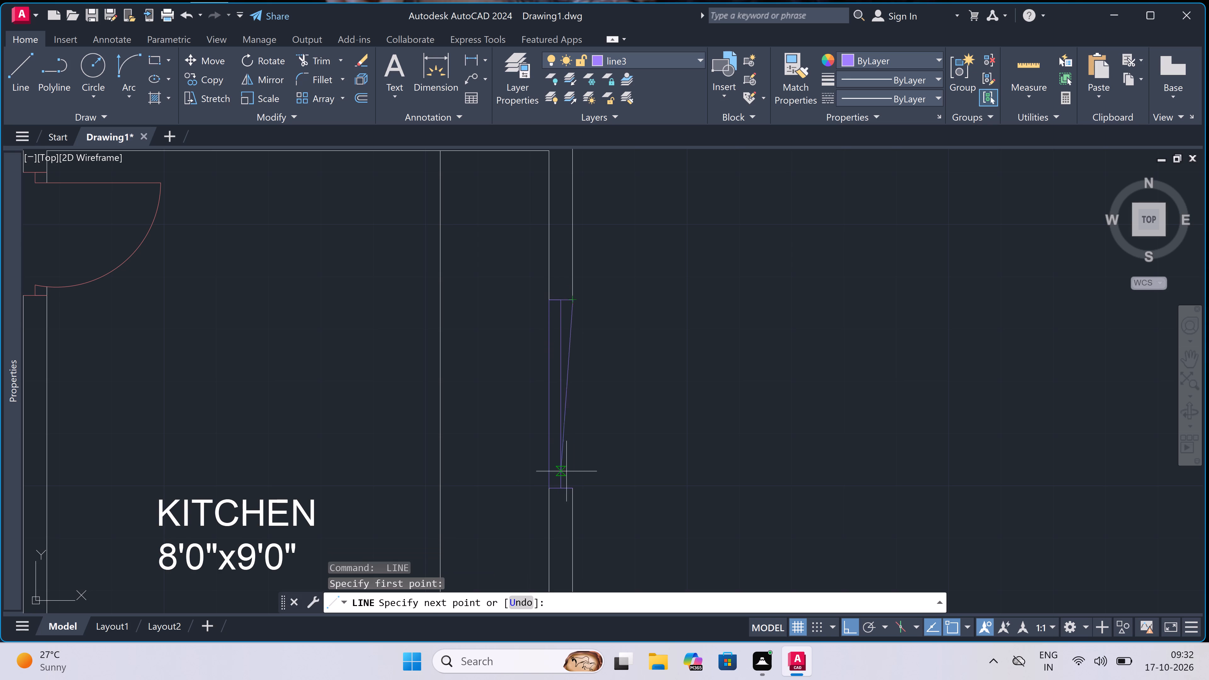
pyautogui.click(574, 486)
pyautogui.press('Escape')
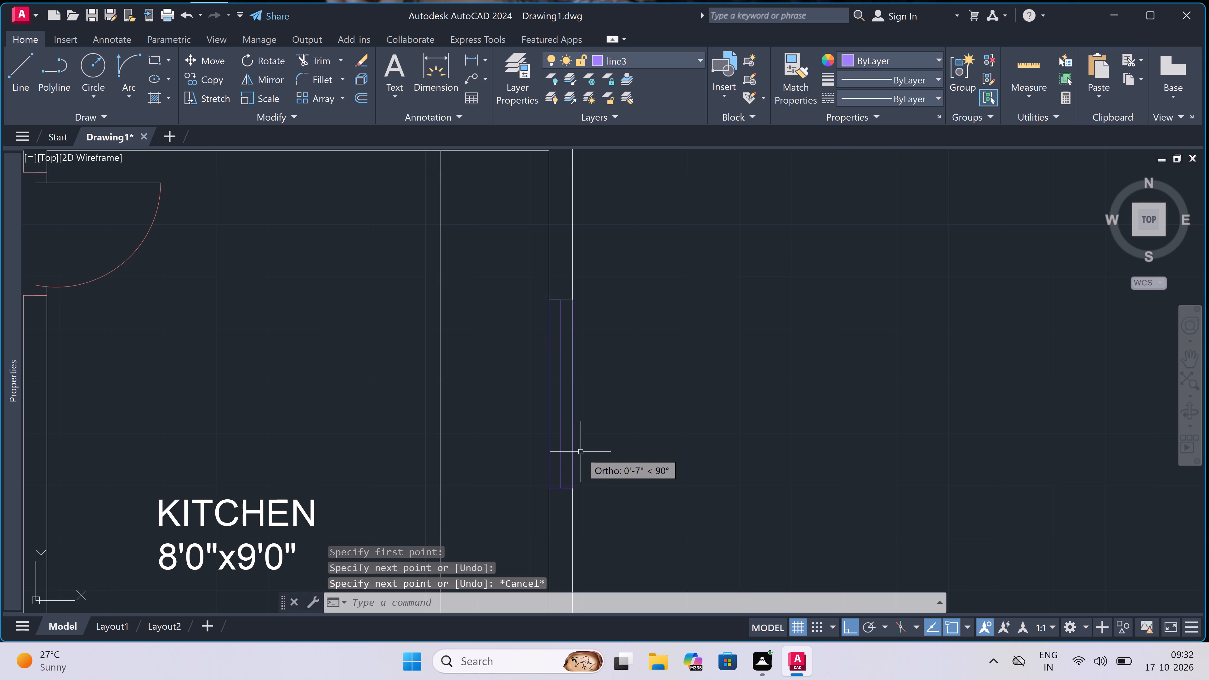
# Draw a 2' window in the 5'0"x5'7" toilet's east wall, with a mid-wall line running north and a line across the wall at each end.
pyautogui.scroll(-5, 603, 372)
pyautogui.scroll(3, 583, 424)
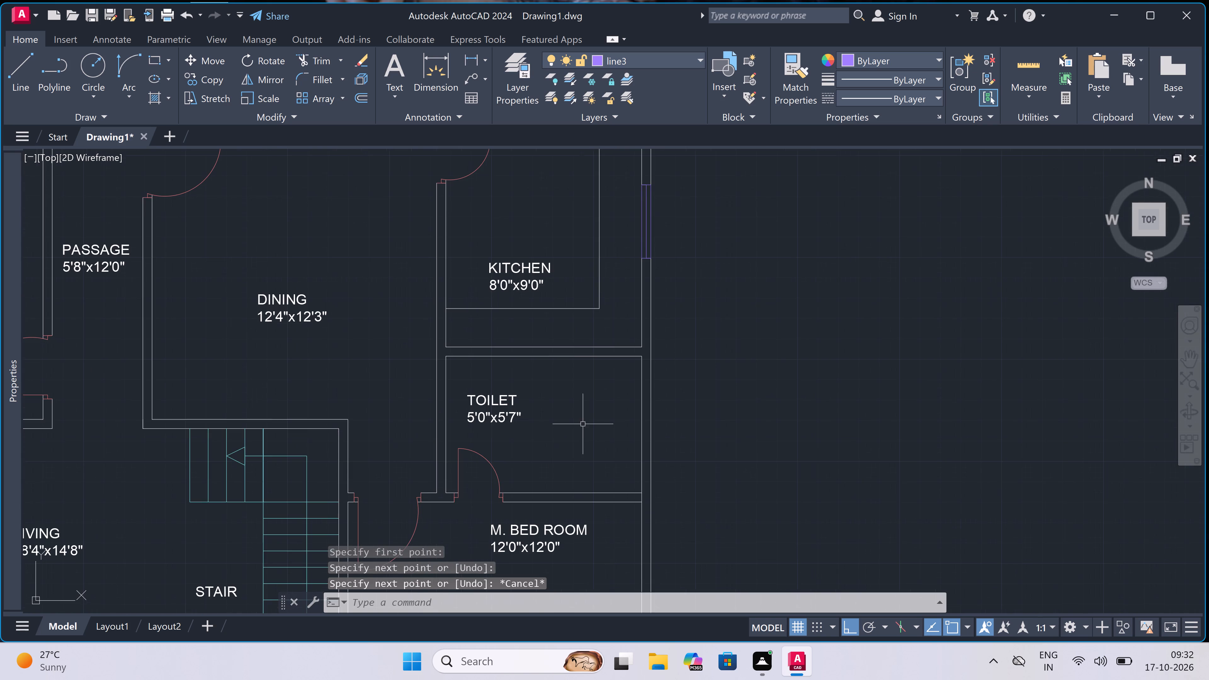
pyautogui.press('space')
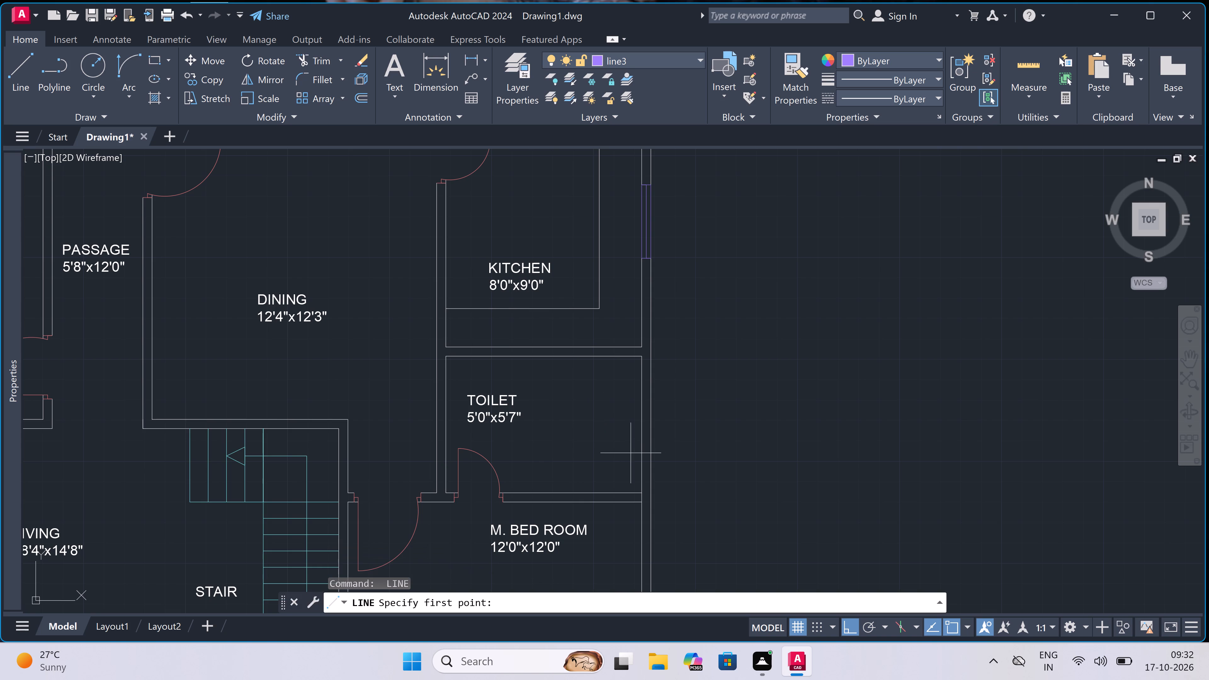
pyautogui.doubleClick(641, 449)
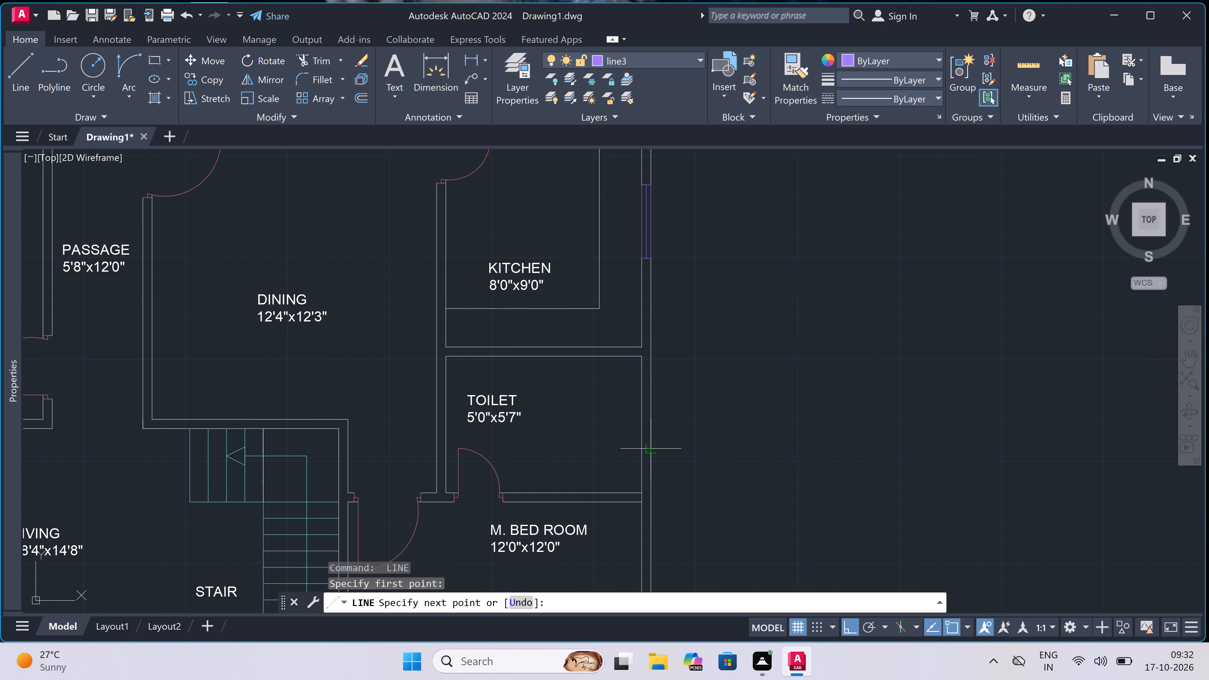
pyautogui.doubleClick(651, 450)
pyautogui.scroll(3, 640, 451)
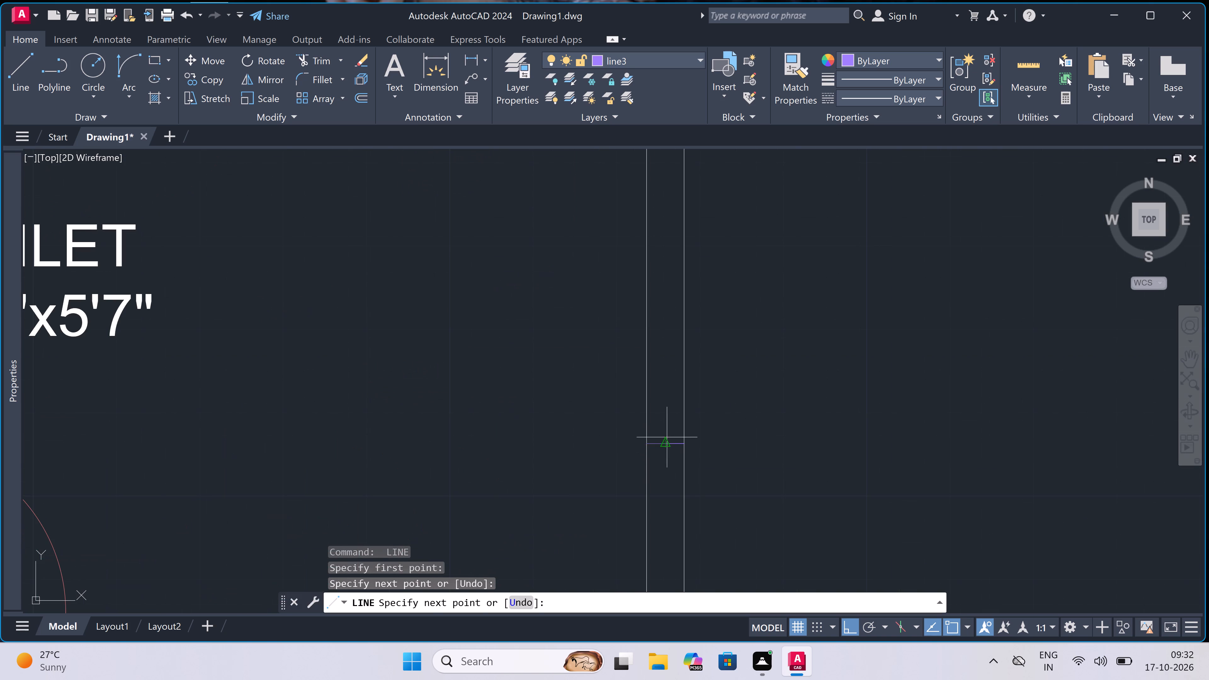
pyautogui.click(668, 443)
pyautogui.write("2'")
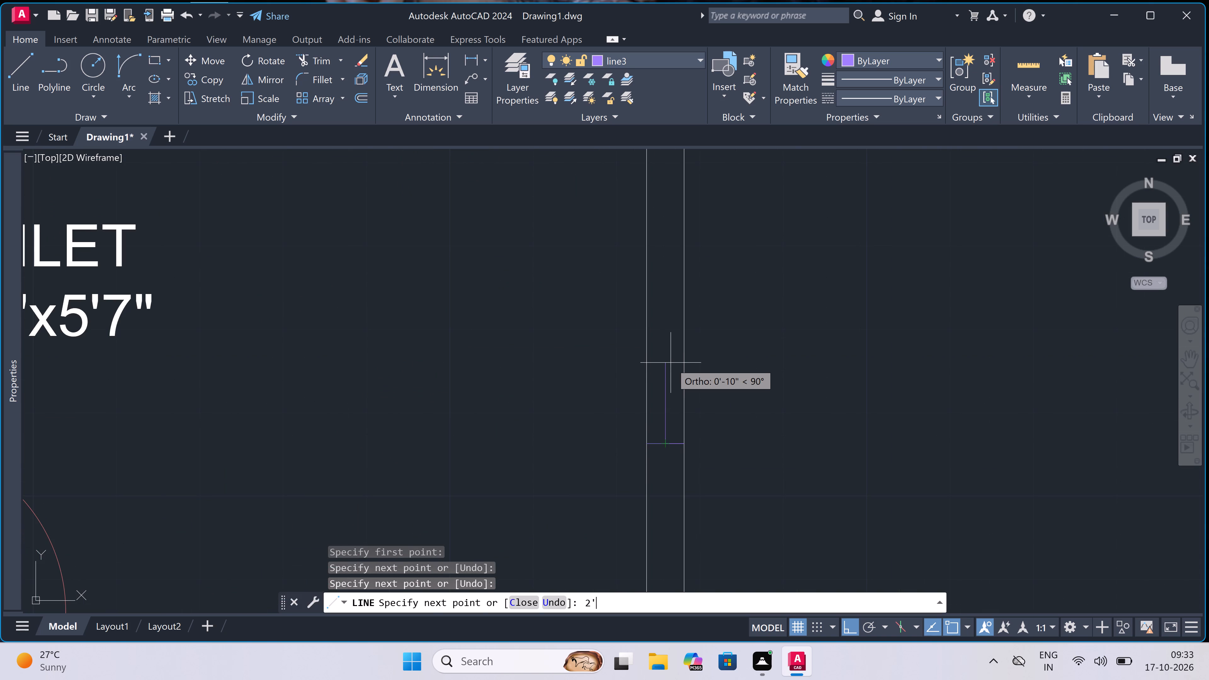
pyautogui.press('space')
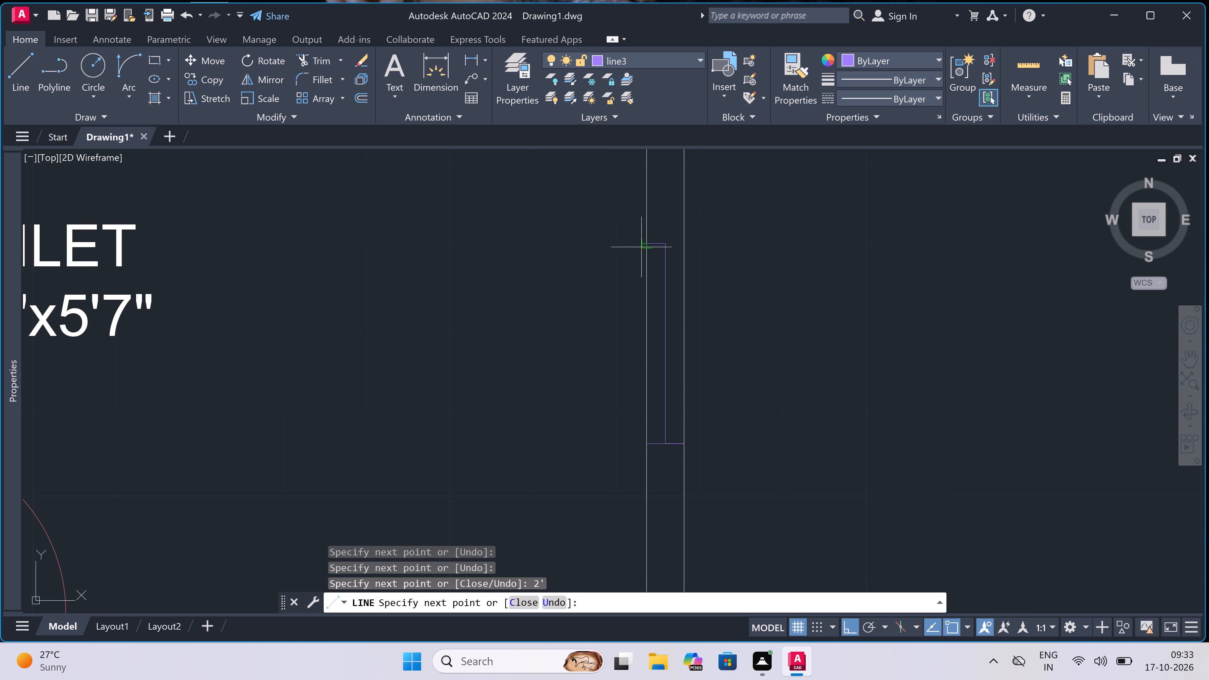
pyautogui.click(644, 247)
pyautogui.doubleClick(689, 241)
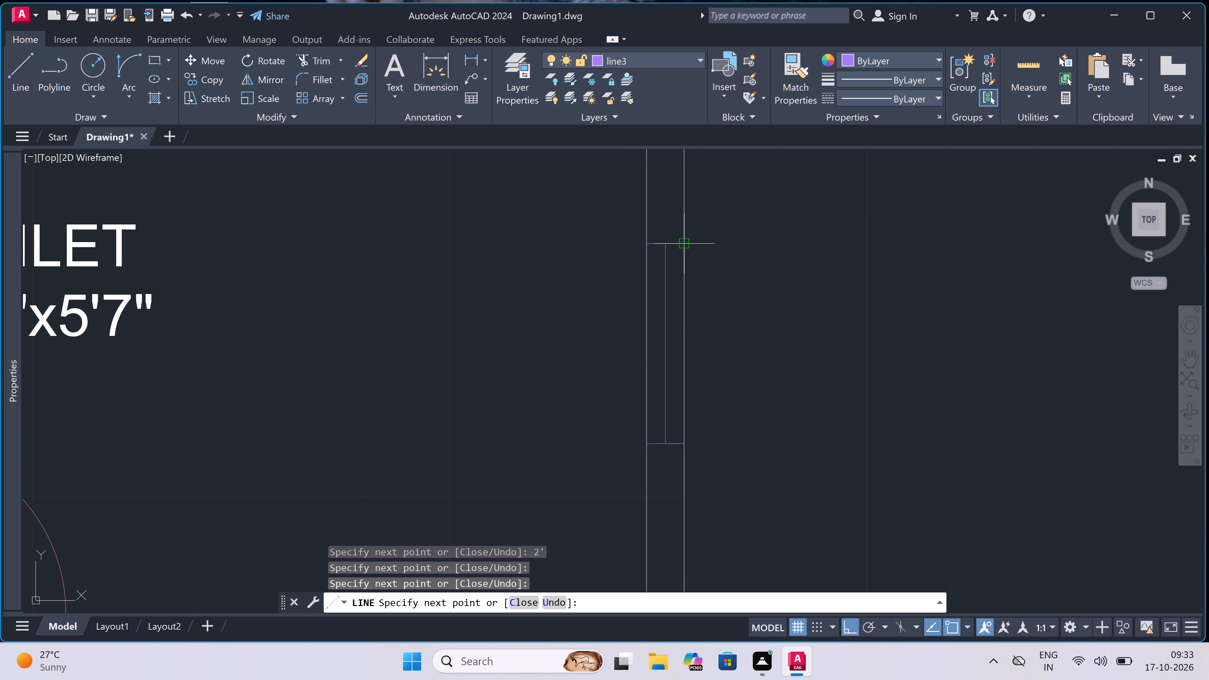
pyautogui.press('Escape')
# Trim both east wall lines between the two ends of the 5'0"x5'7" toilet's 2' window.
pyautogui.press('t')
pyautogui.press('r')
pyautogui.press('space')
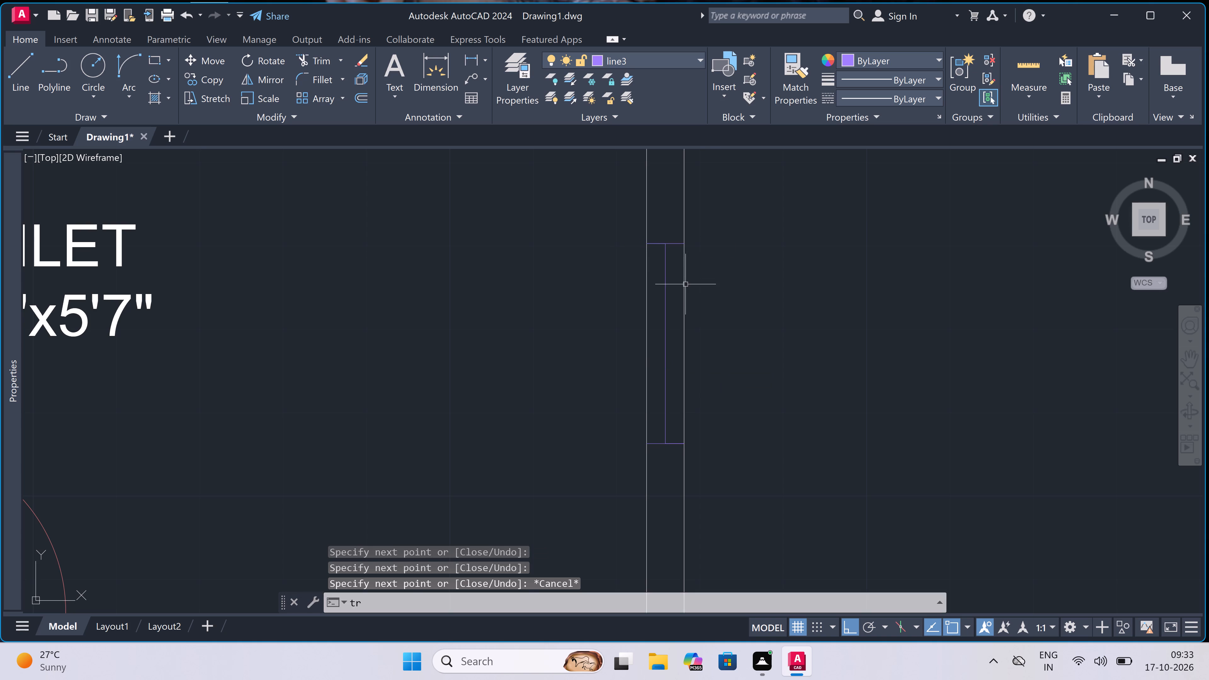
pyautogui.click(678, 306)
pyautogui.doubleClick(702, 309)
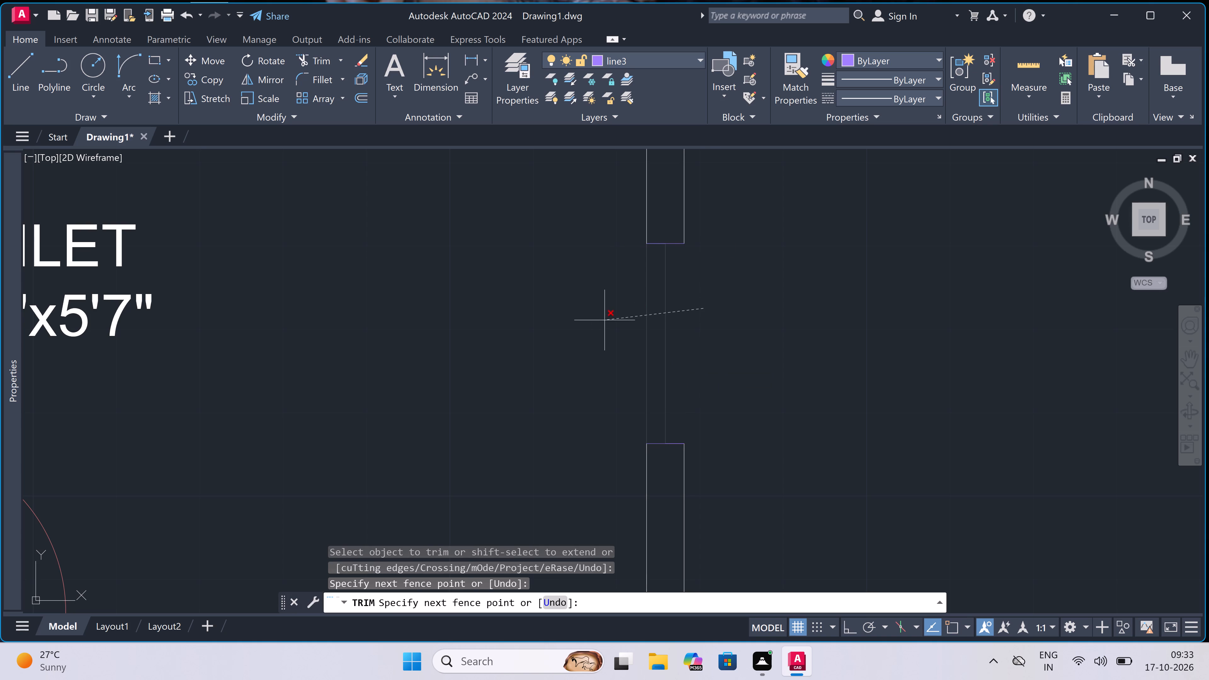
pyautogui.doubleClick(711, 299)
pyautogui.click(731, 296)
pyautogui.click(658, 302)
pyautogui.click(610, 310)
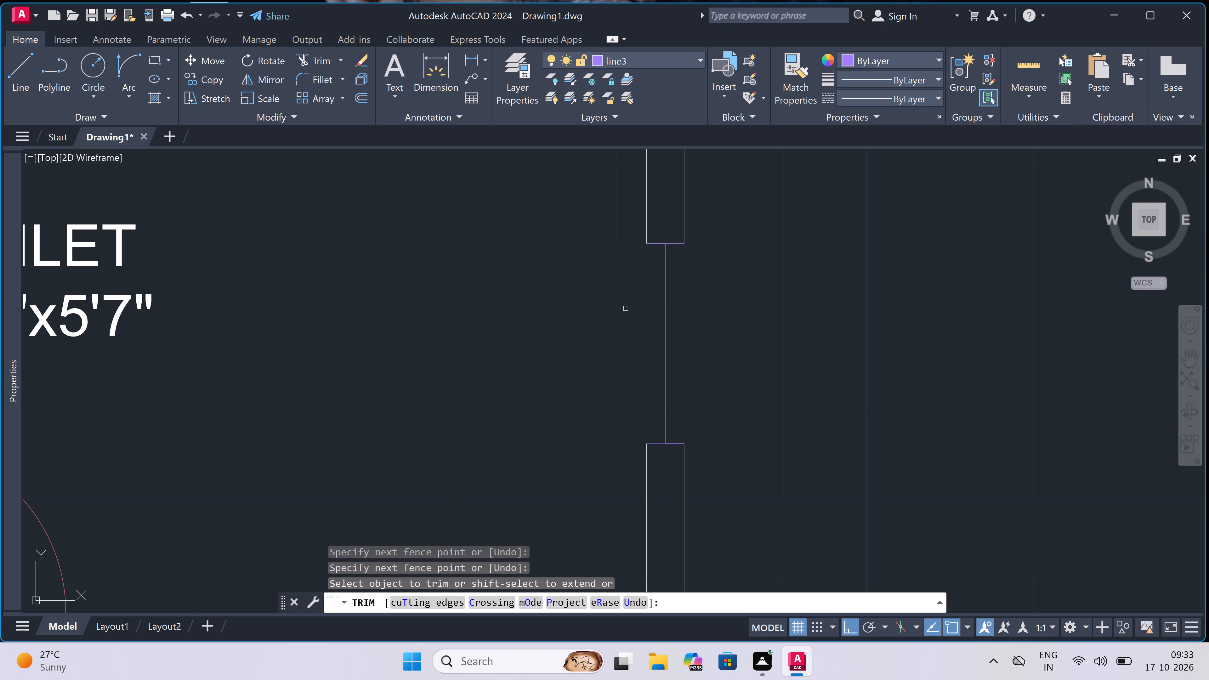
pyautogui.press('Escape')
# Draw the toilet window's inner and outer face lines across the trimmed east wall opening.
pyautogui.write('l')
pyautogui.press('space')
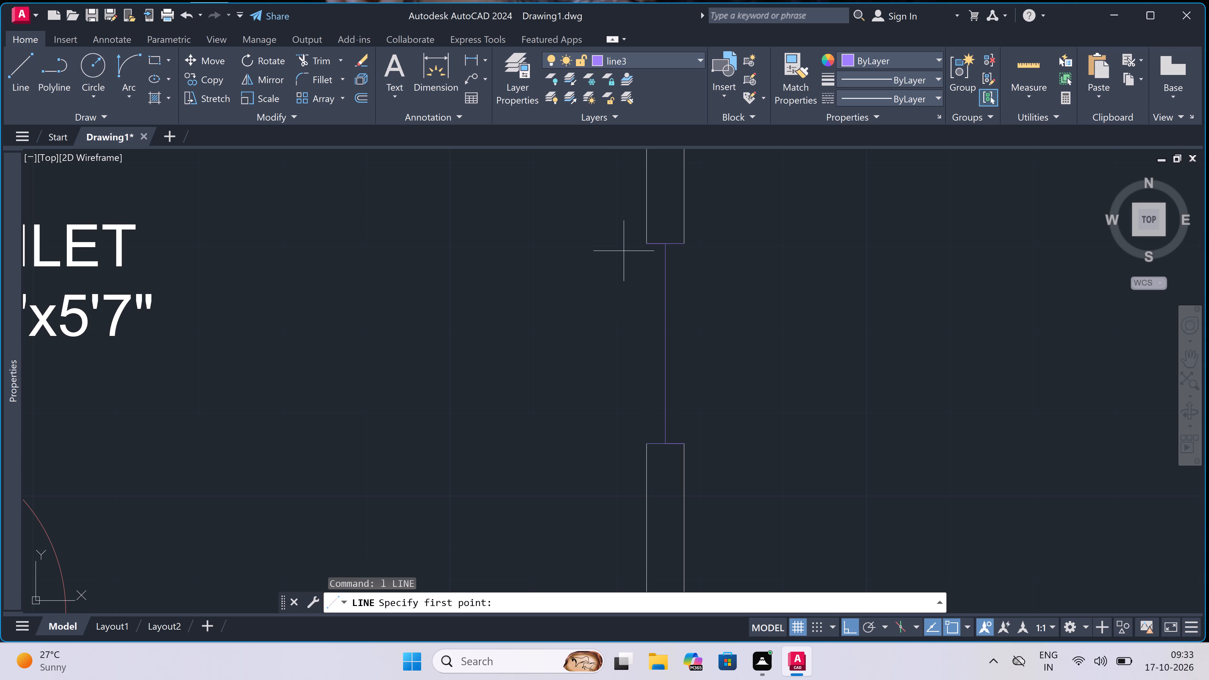
pyautogui.click(646, 245)
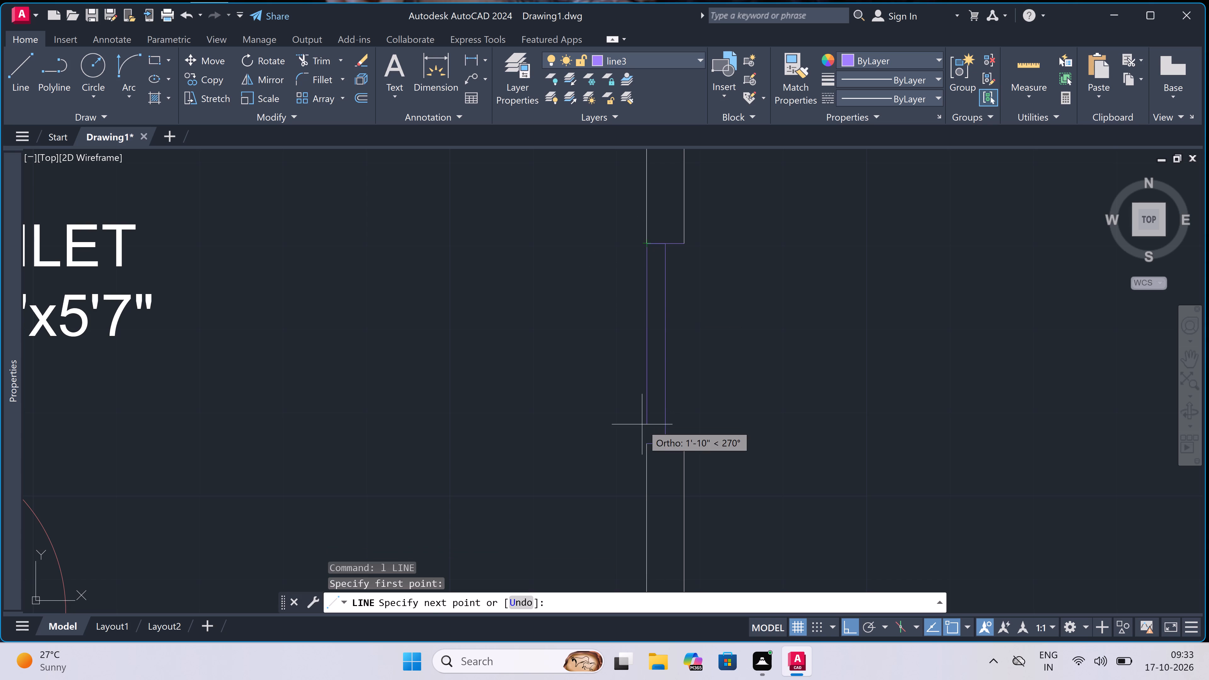
pyautogui.click(647, 441)
pyautogui.press('Escape')
pyautogui.press('space')
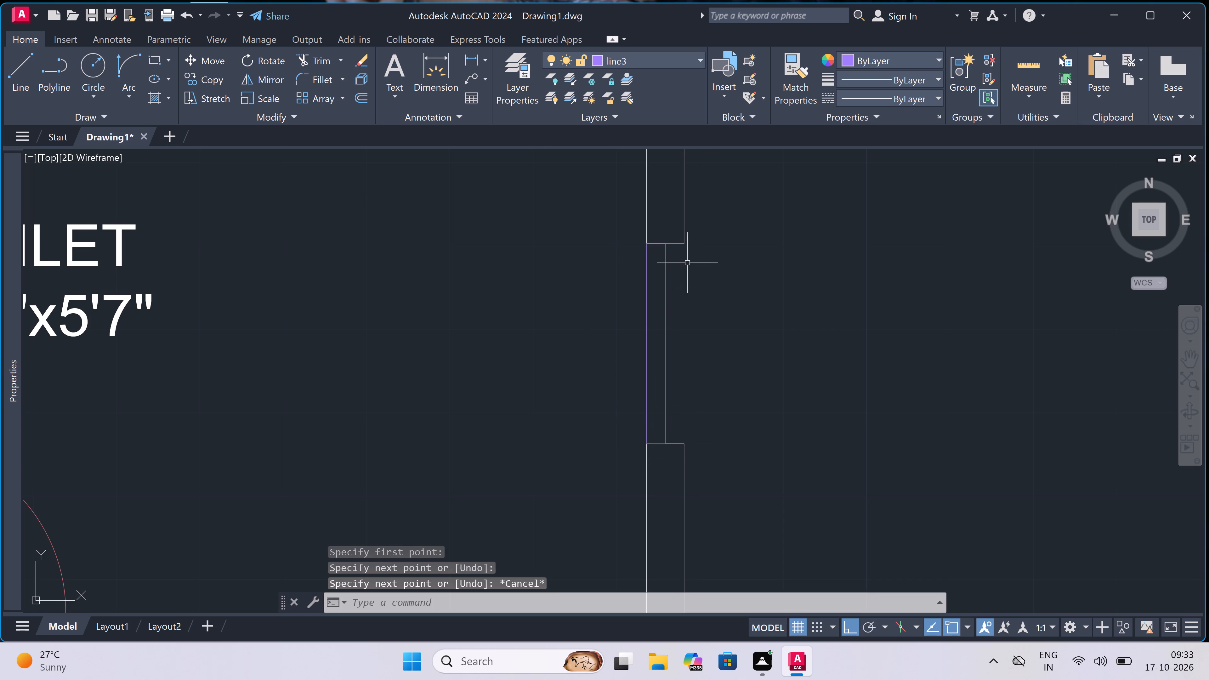
pyautogui.click(690, 242)
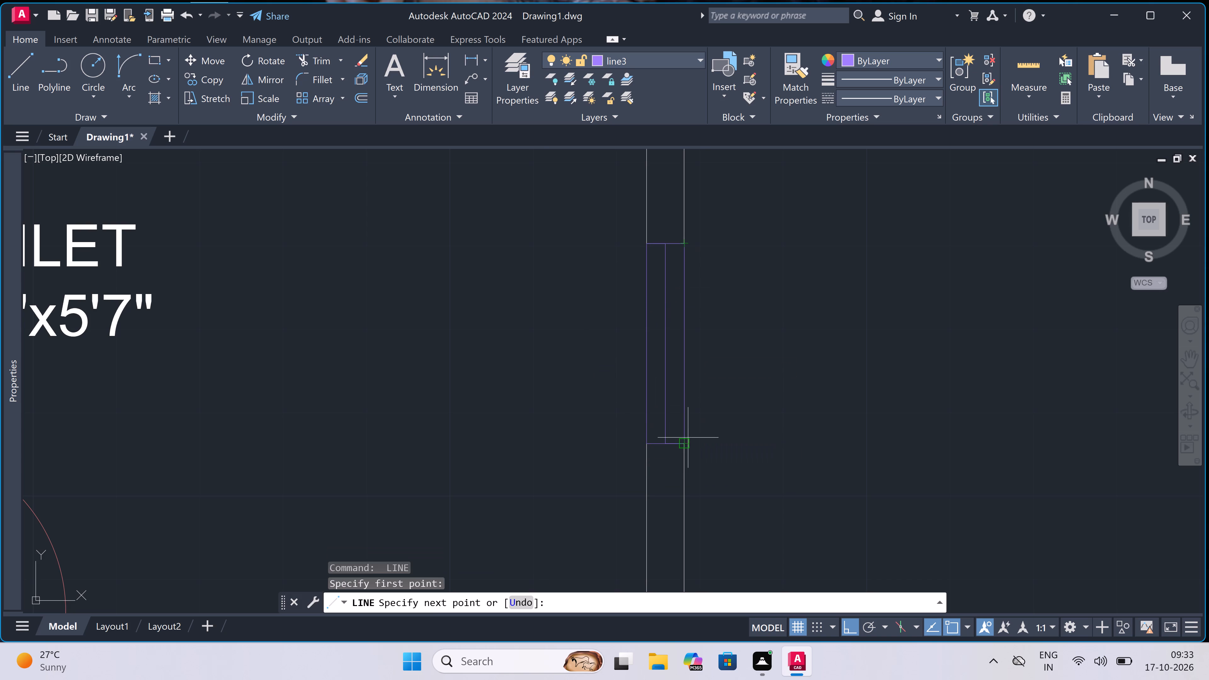
pyautogui.click(688, 440)
pyautogui.press('Escape')
# Draw a 5' window in the south wall of the eastern M. BED ROOM, with a mid-wall line running east and a line across the wall at each end.
pyautogui.scroll(-6, 684, 324)
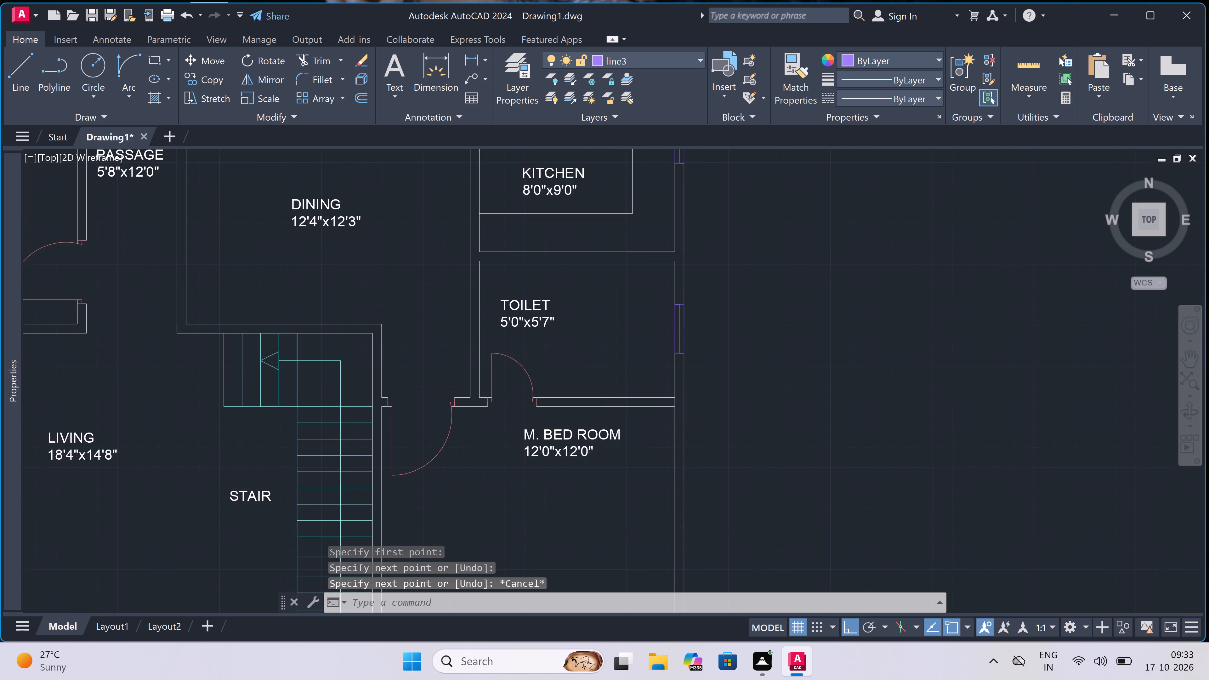
pyautogui.scroll(-1, 684, 324)
pyautogui.scroll(3, 615, 437)
pyautogui.scroll(1, 663, 340)
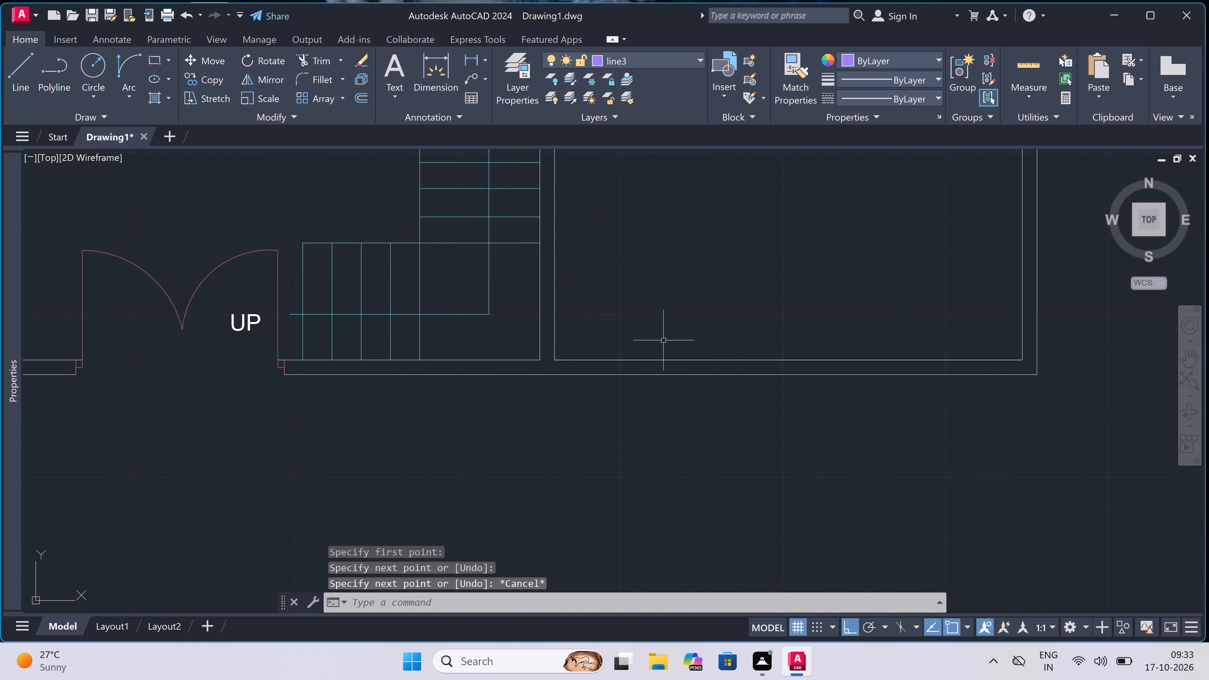
pyautogui.press('space')
pyautogui.click(660, 358)
pyautogui.click(659, 382)
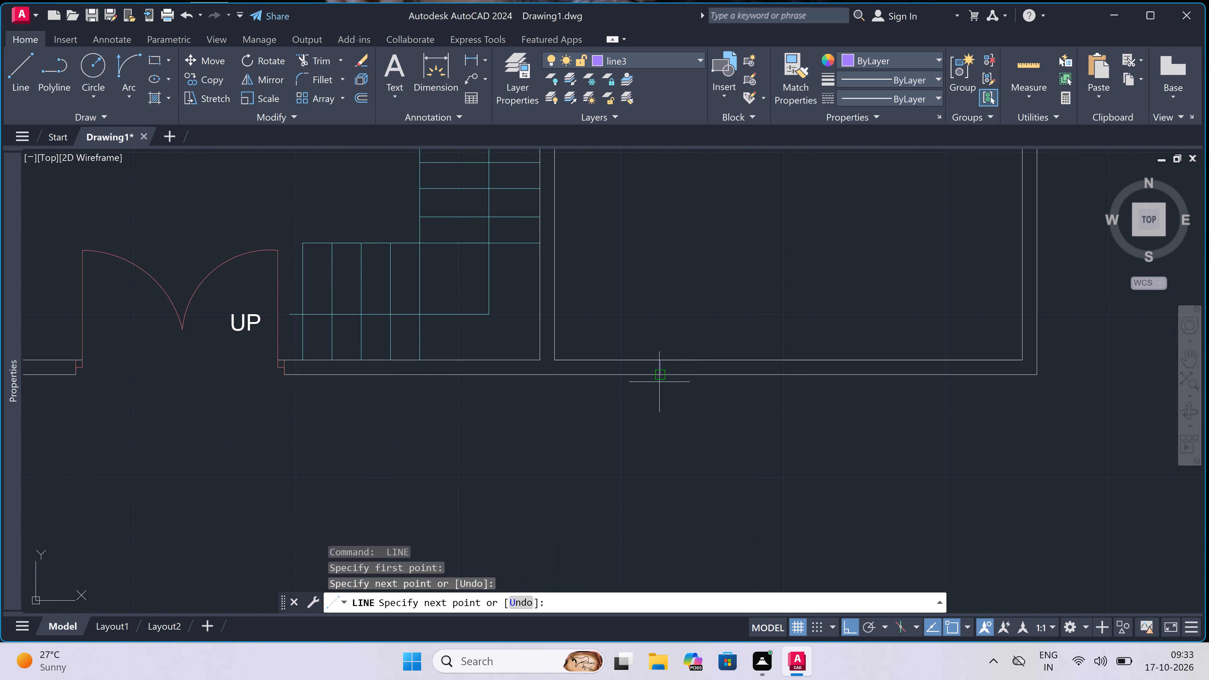
pyautogui.scroll(4, 663, 361)
pyautogui.click(653, 390)
pyautogui.scroll(-3, 653, 390)
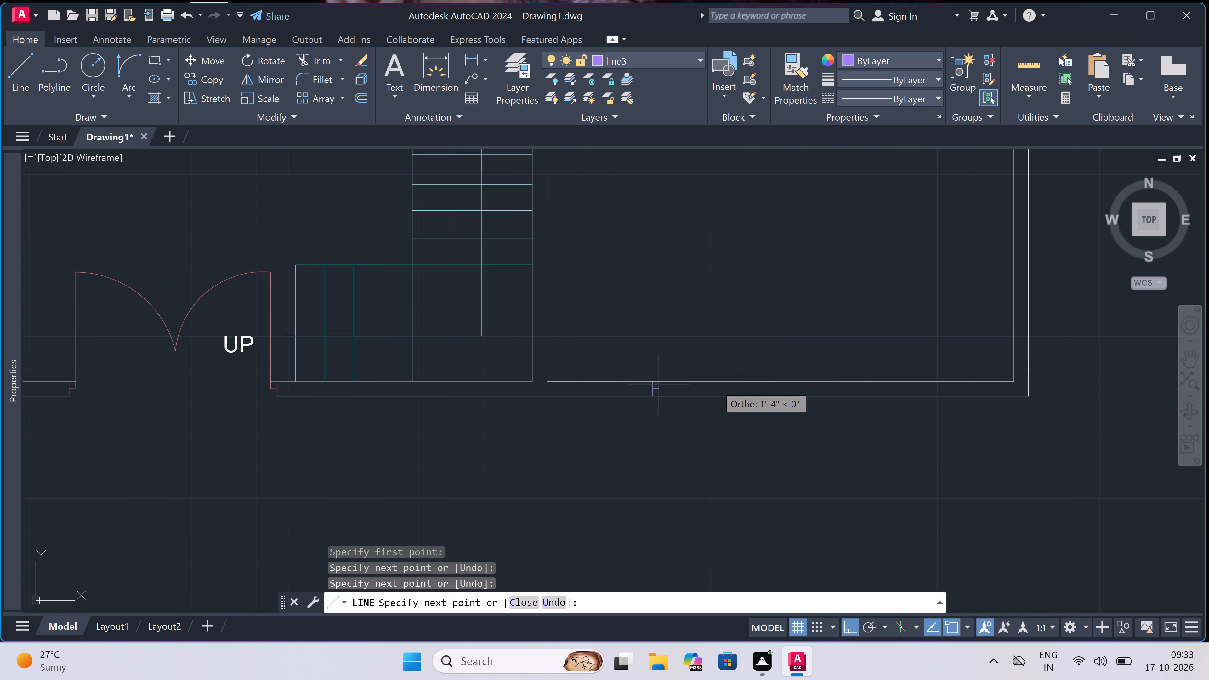
pyautogui.scroll(3, 863, 384)
pyautogui.write("5'")
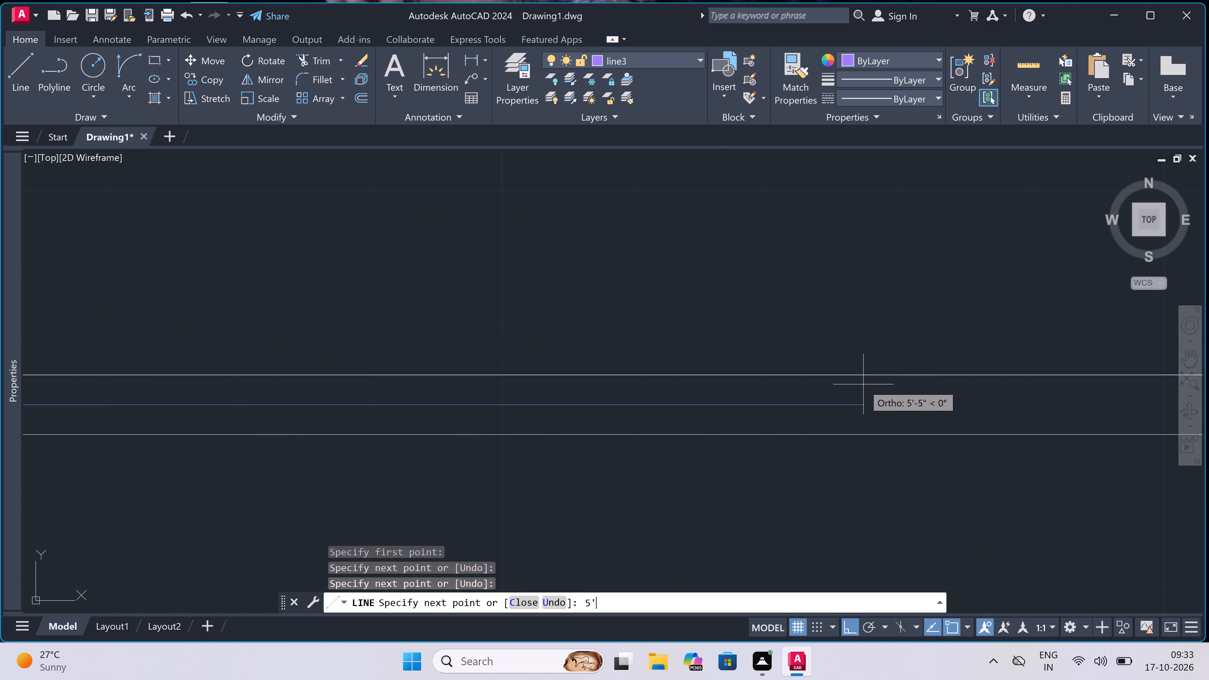
pyautogui.press('space')
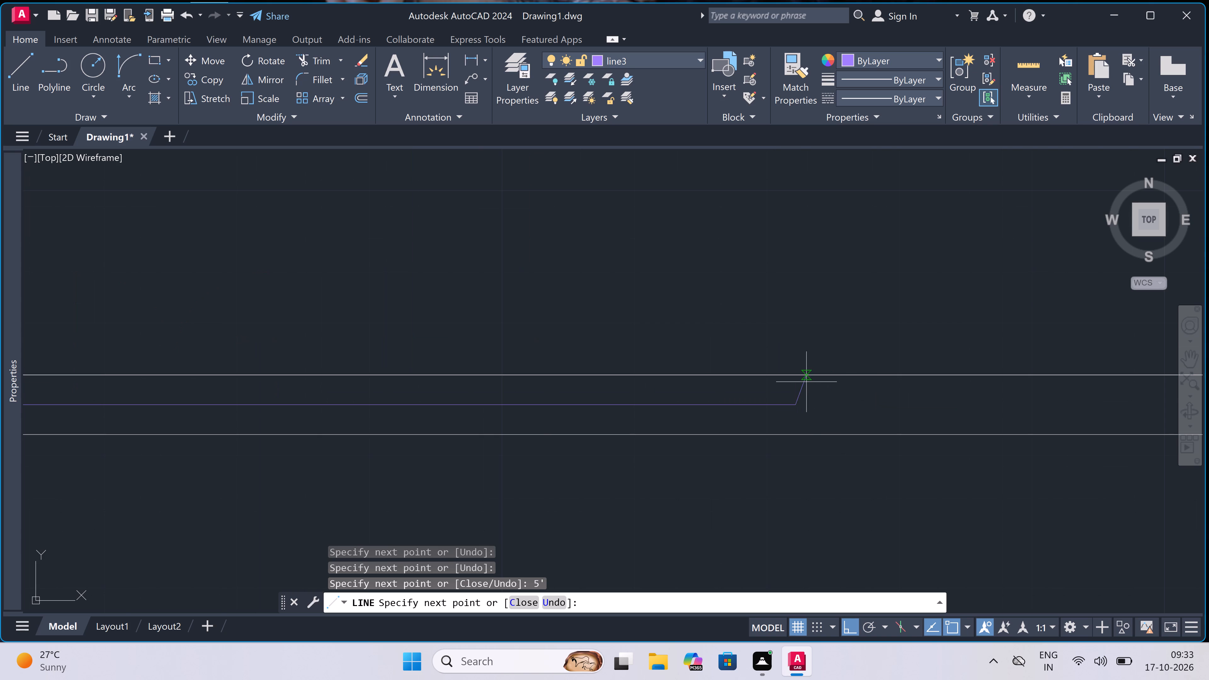
pyautogui.doubleClick(798, 376)
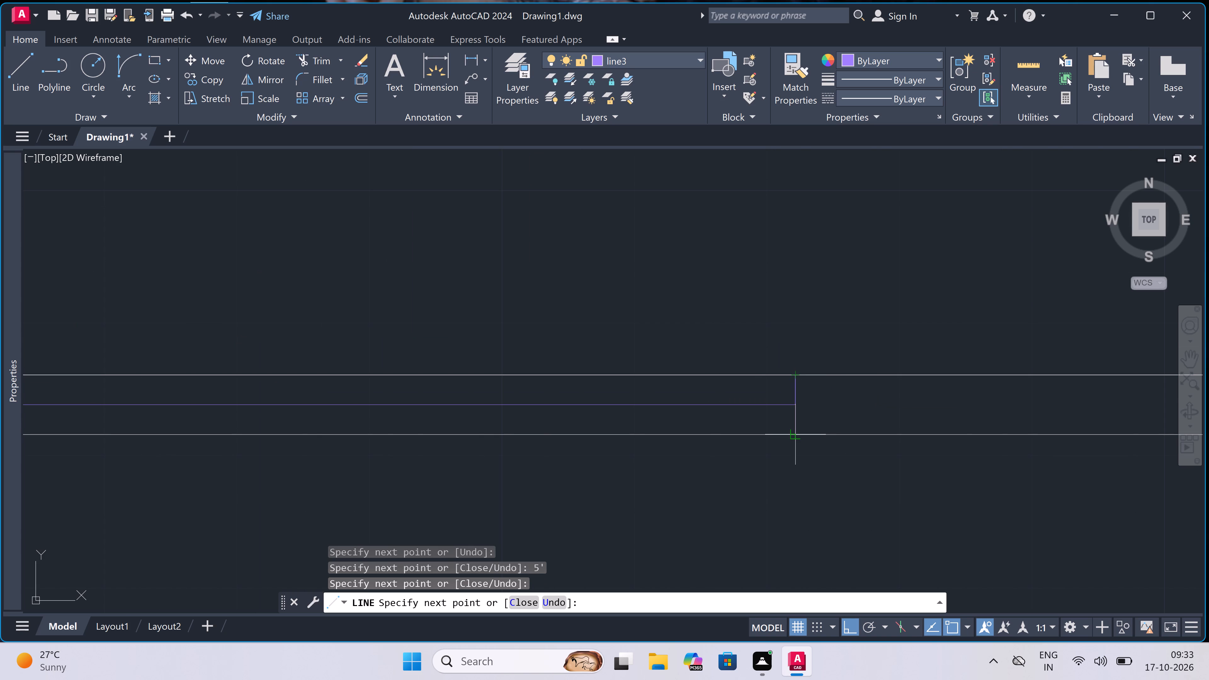
pyautogui.click(797, 434)
pyautogui.press('Escape')
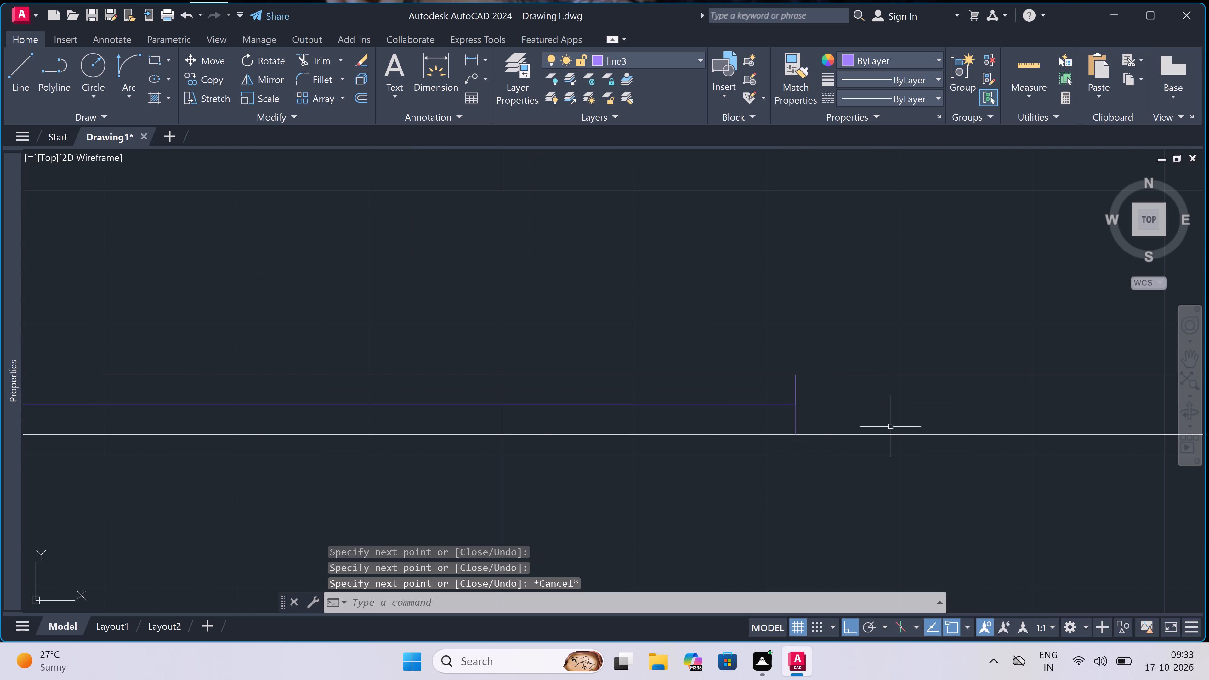
# Trim both south wall lines between the two ends of the master bedroom's 5' window.
pyautogui.write('tr')
pyautogui.press('space')
pyautogui.scroll(-4, 787, 428)
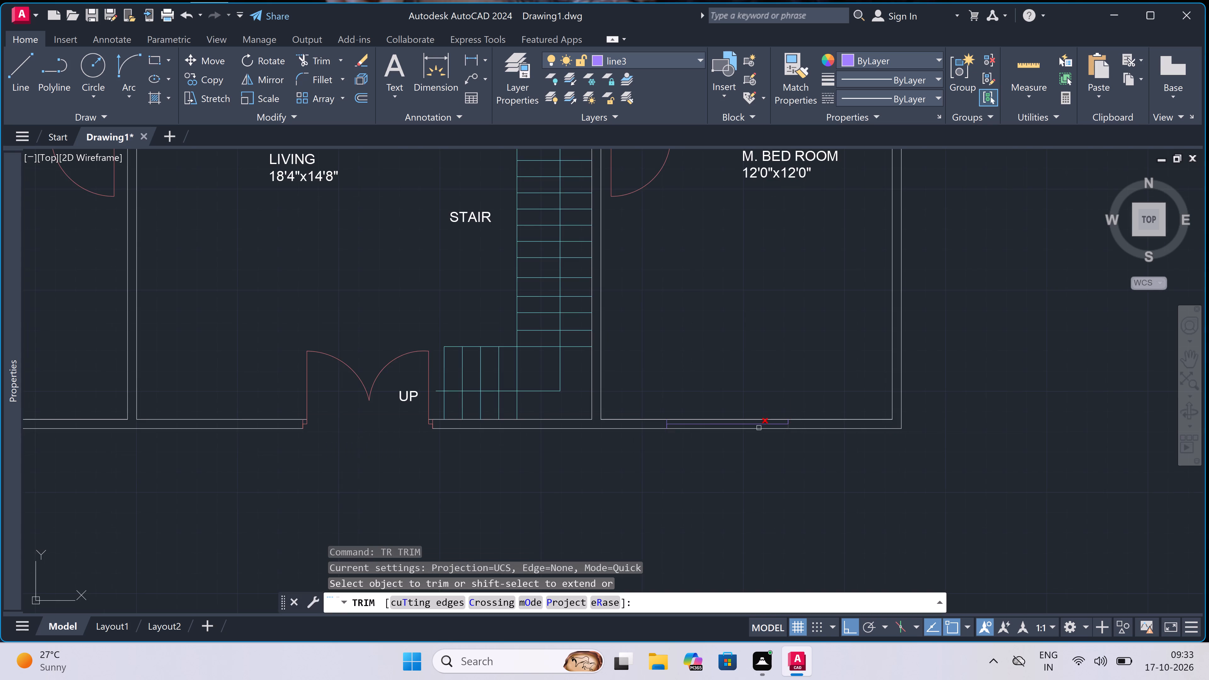
pyautogui.scroll(3, 716, 428)
pyautogui.click(716, 428)
pyautogui.click(707, 450)
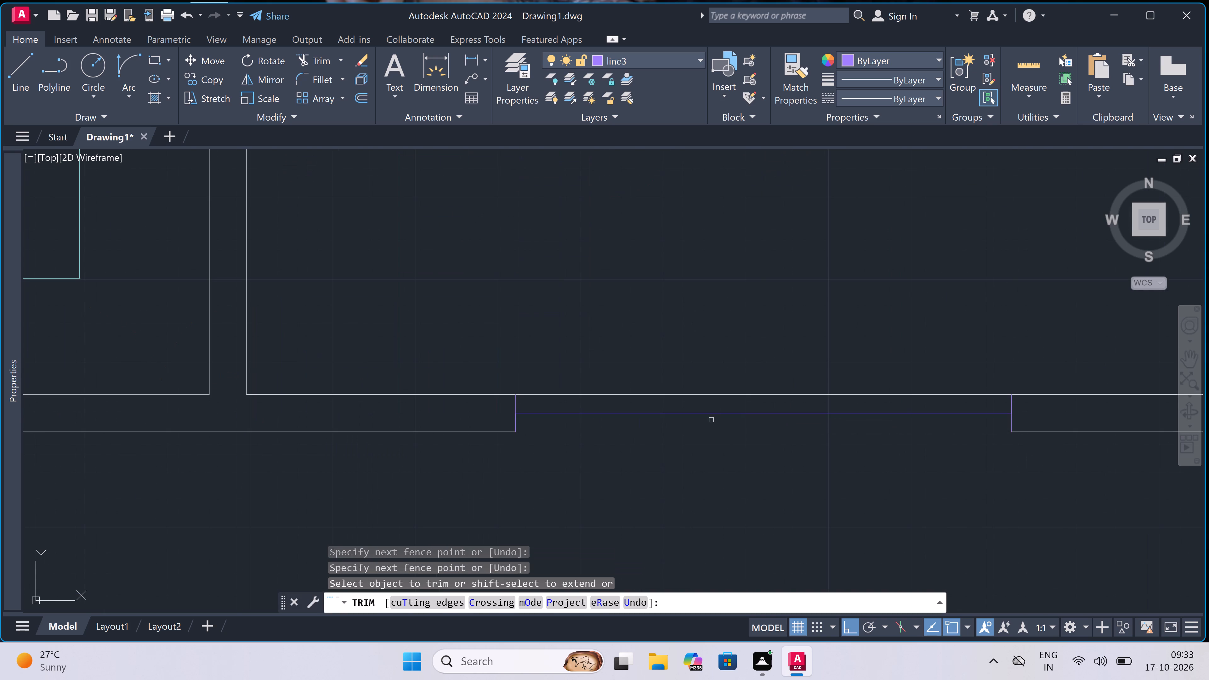
pyautogui.click(714, 407)
pyautogui.click(714, 371)
pyautogui.press('Escape')
# Draw the south window's inner and outer face lines across the trimmed master bedroom wall opening.
pyautogui.press('l')
pyautogui.press('space')
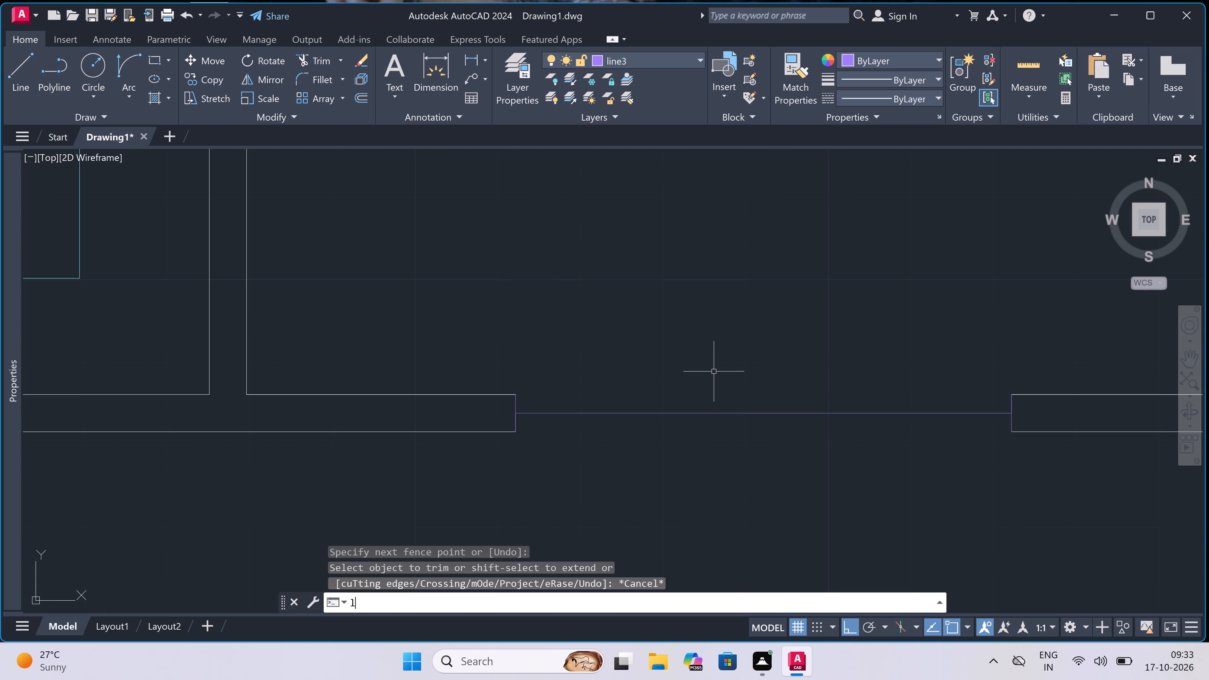
pyautogui.click(514, 391)
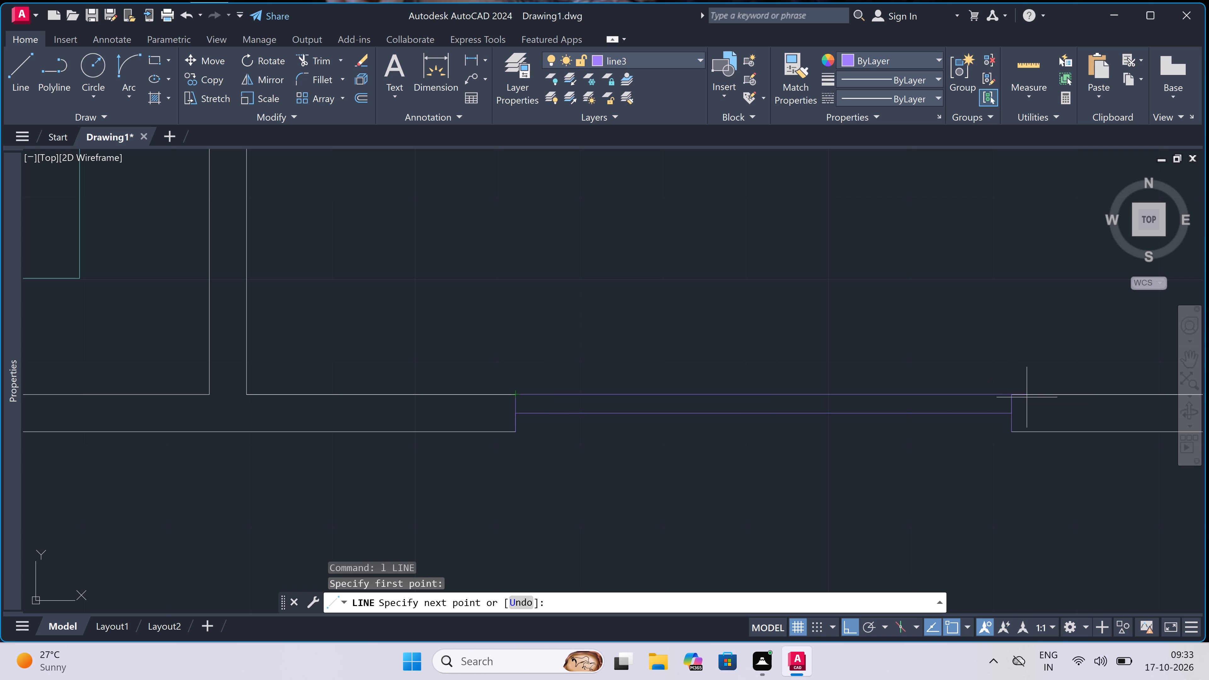
pyautogui.doubleClick(1009, 387)
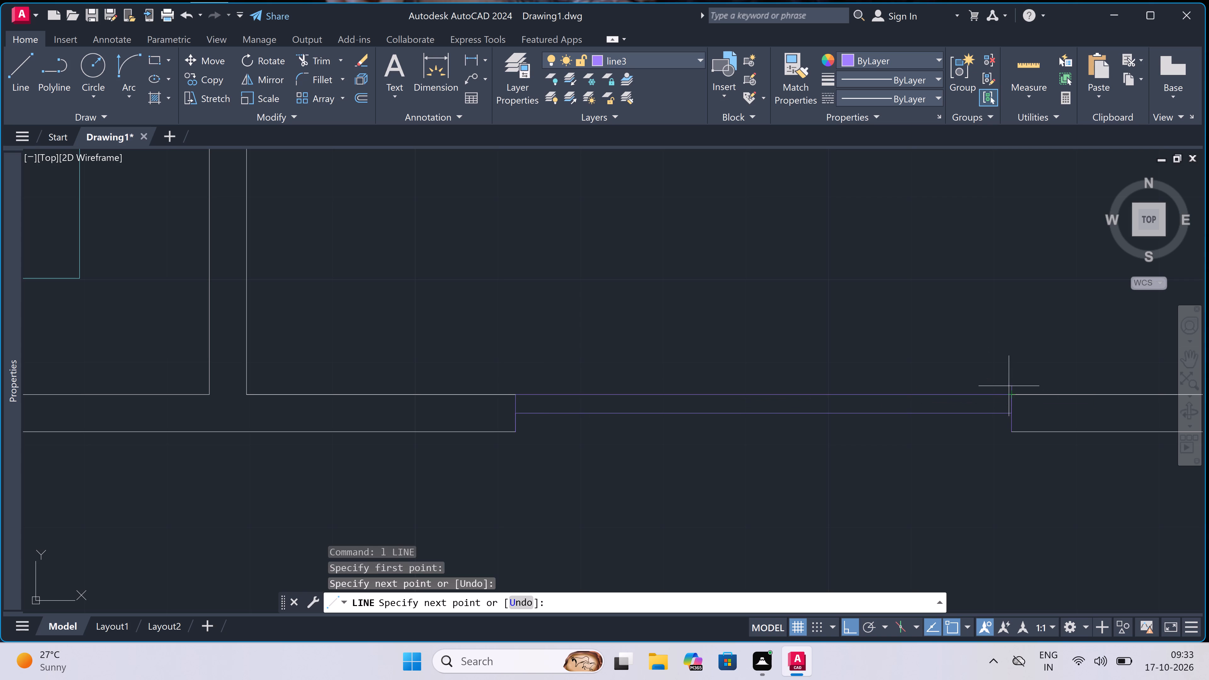
pyautogui.press('Escape')
pyautogui.press('space')
pyautogui.click(1013, 428)
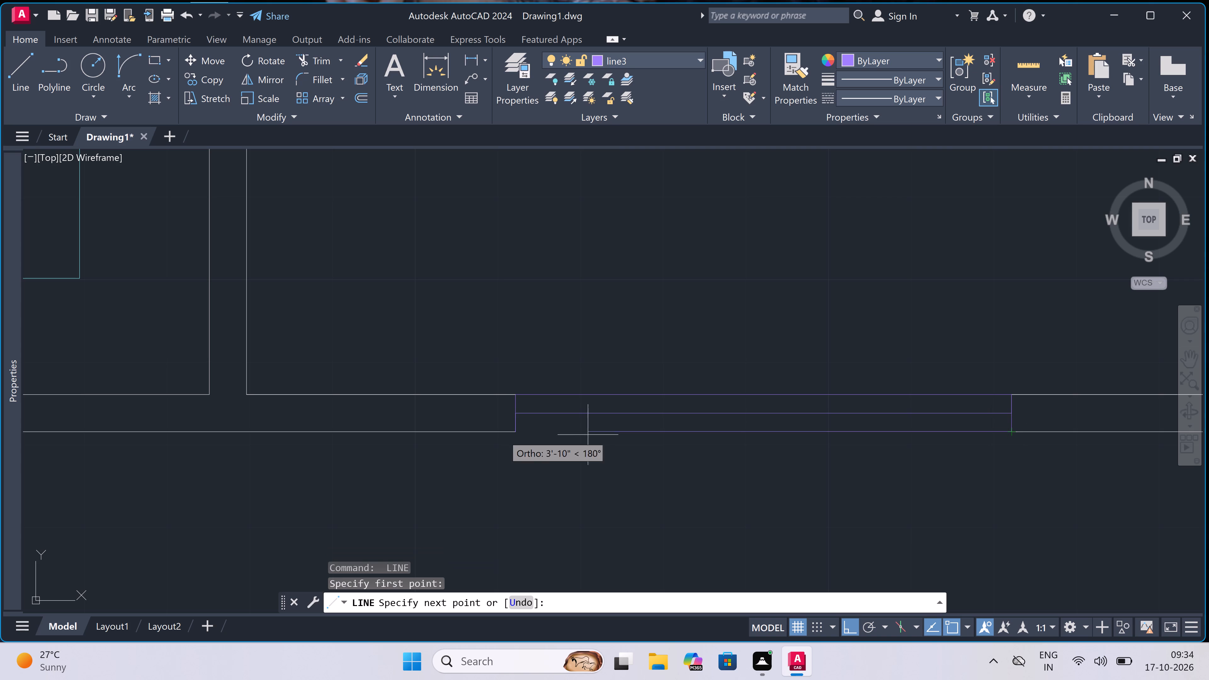
pyautogui.moveTo(517, 436); pyautogui.dragTo(506, 422)
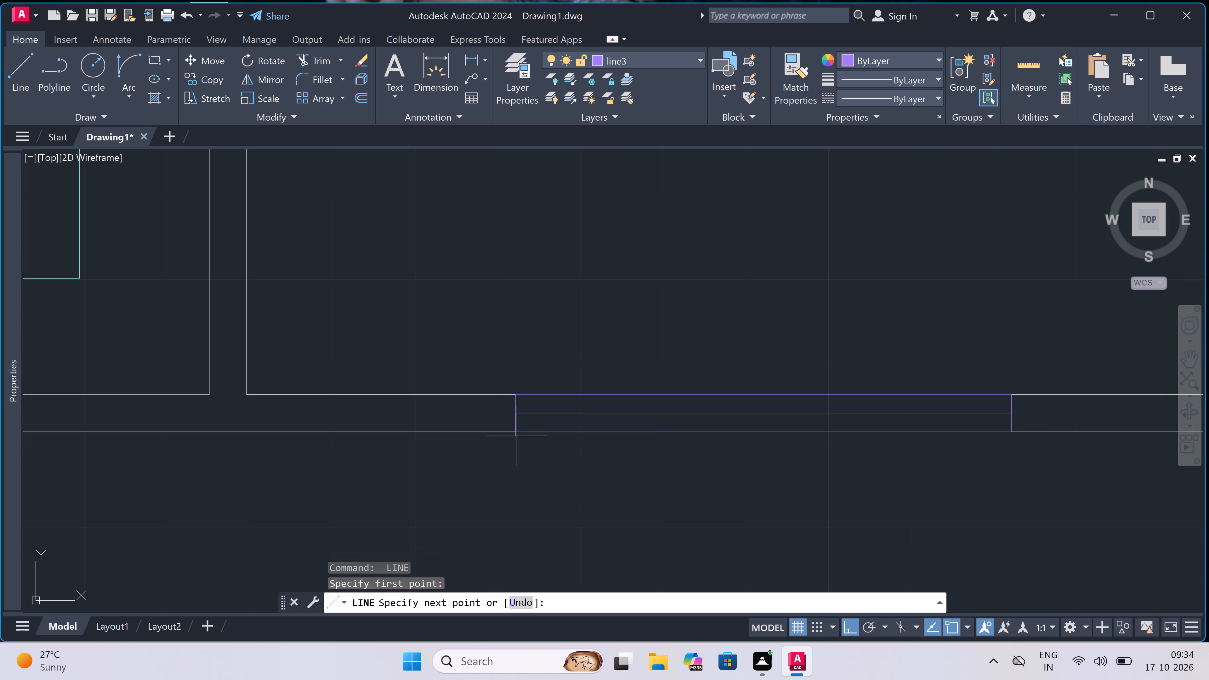
pyautogui.press('Escape')
# Draw a 5' window in the same master bedroom's east wall, with a mid-wall line running north and a line across the wall at each end.
pyautogui.scroll(-4, 539, 447)
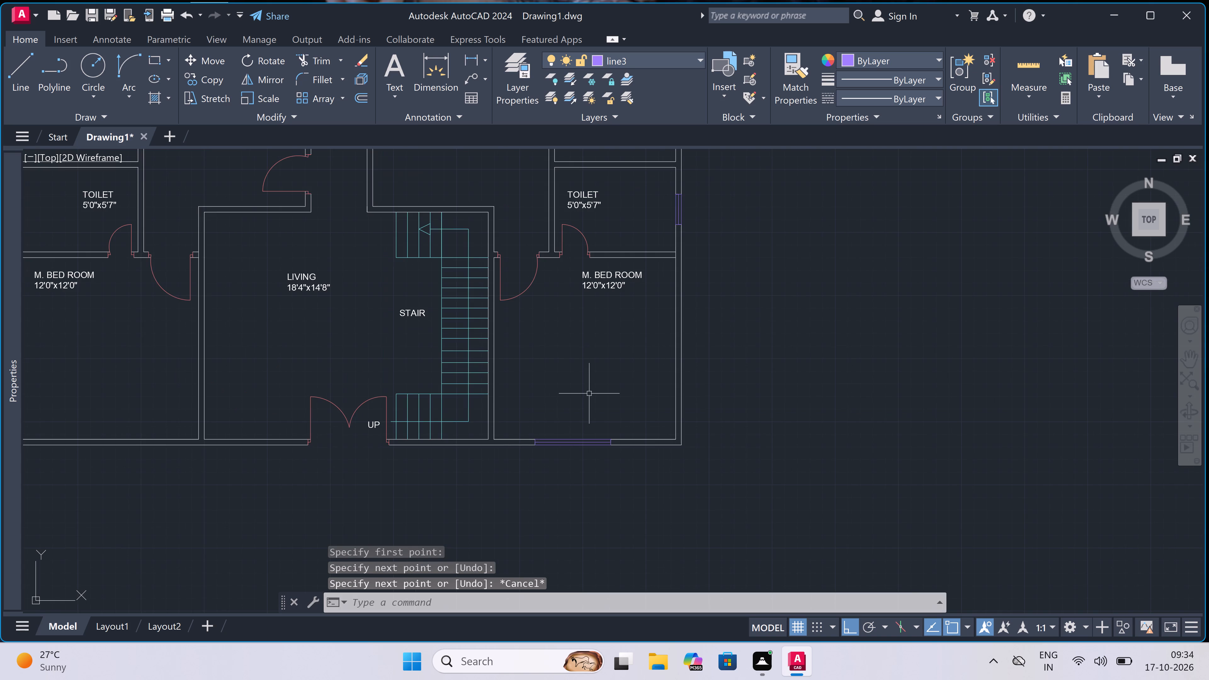
pyautogui.scroll(1, 658, 336)
pyautogui.press('space')
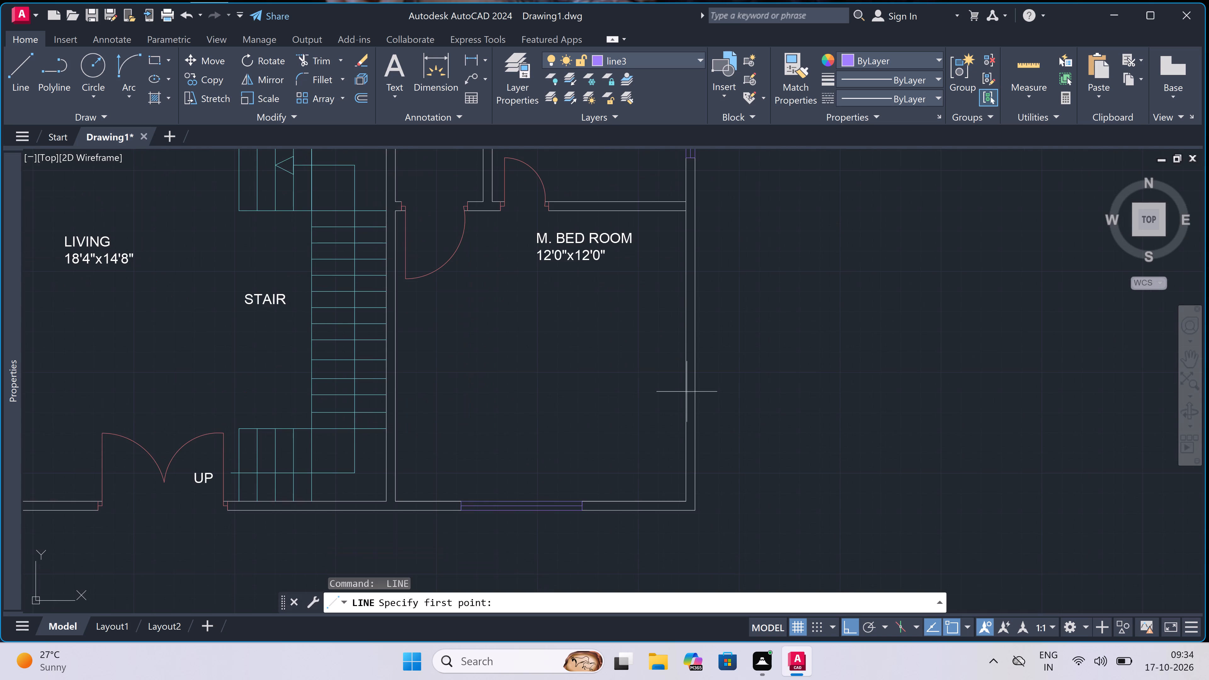
pyautogui.click(685, 391)
pyautogui.click(692, 389)
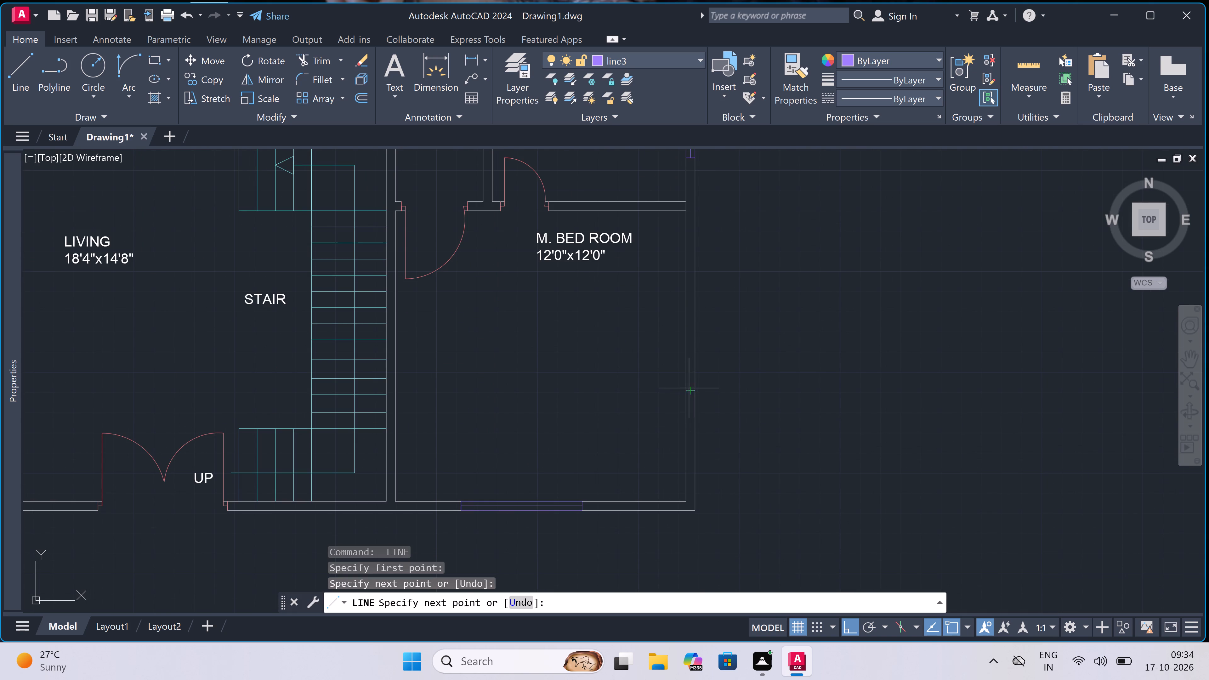
pyautogui.scroll(3, 681, 389)
pyautogui.click(715, 394)
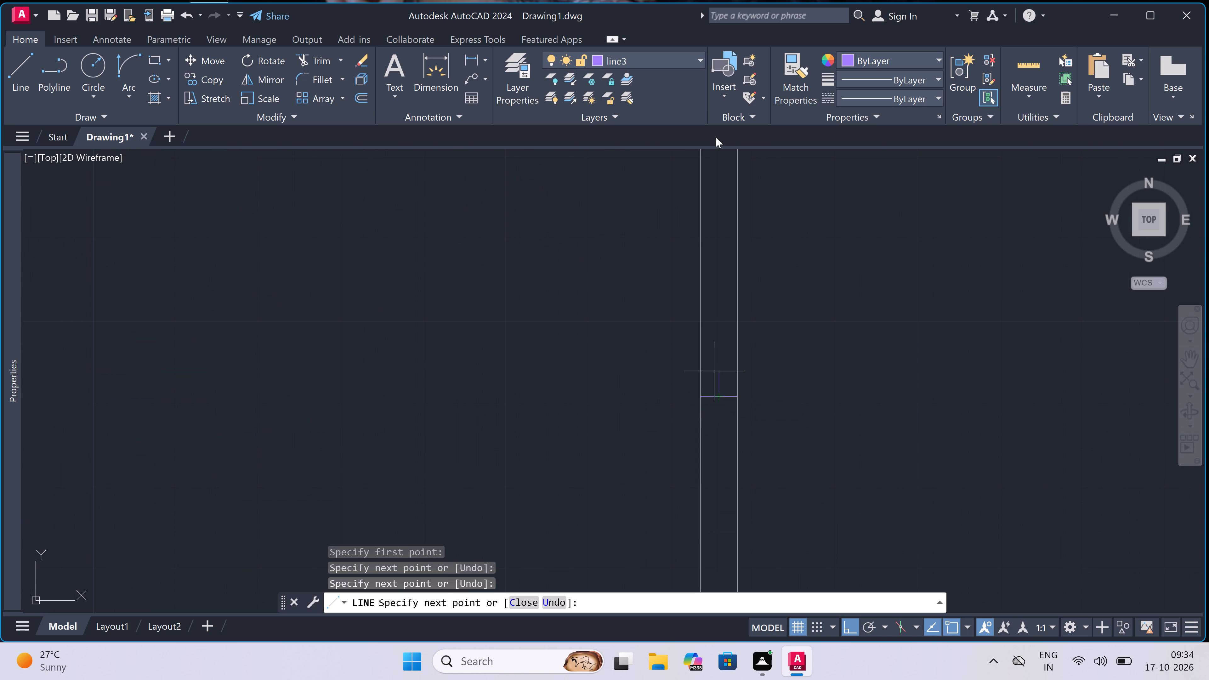
pyautogui.scroll(-4, 719, 383)
pyautogui.scroll(3, 721, 240)
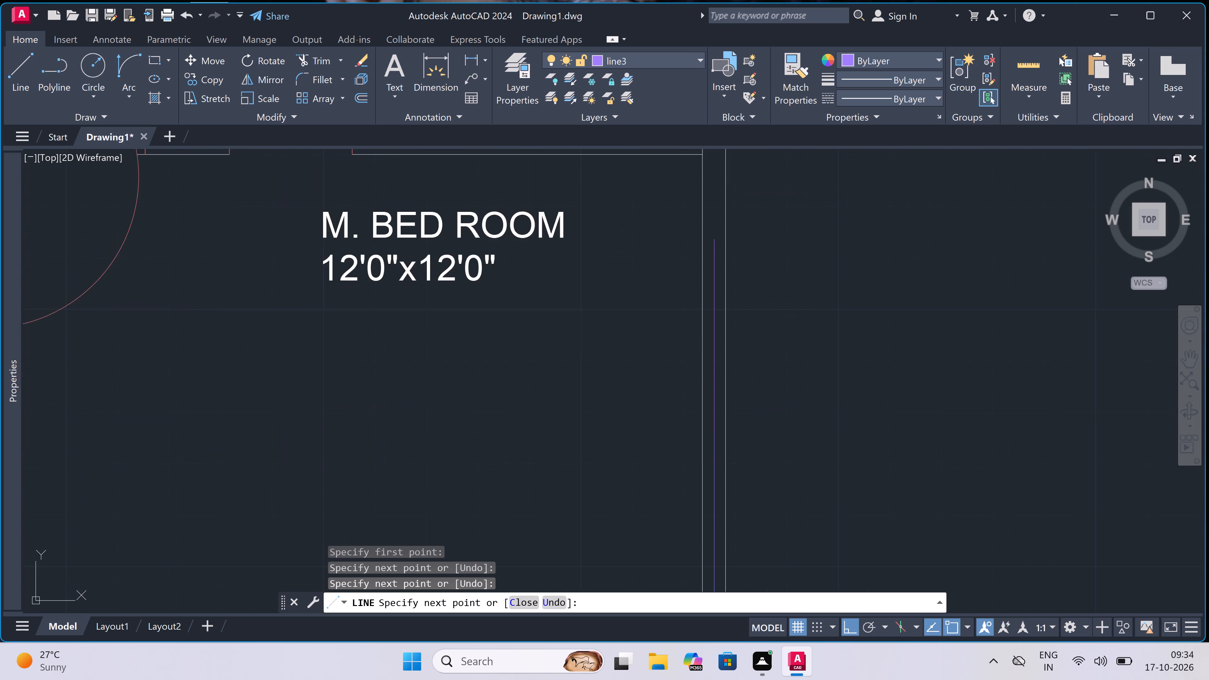
pyautogui.press('5')
pyautogui.write("'")
pyautogui.press('space')
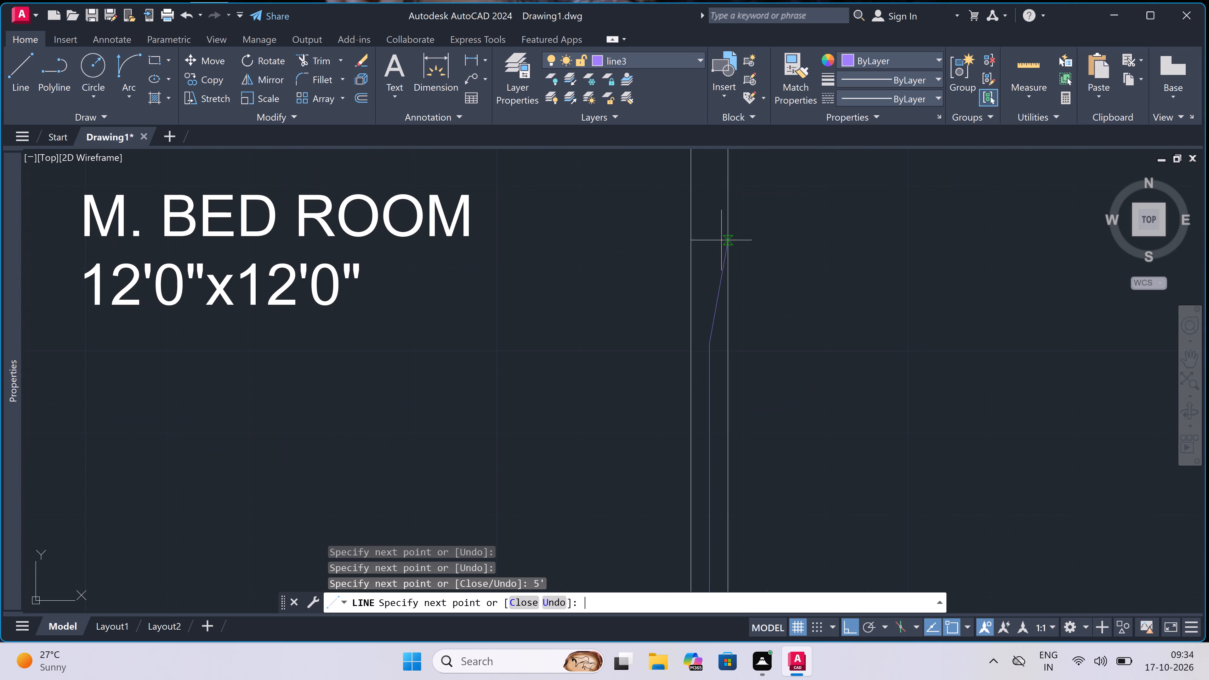
pyautogui.scroll(1, 716, 253)
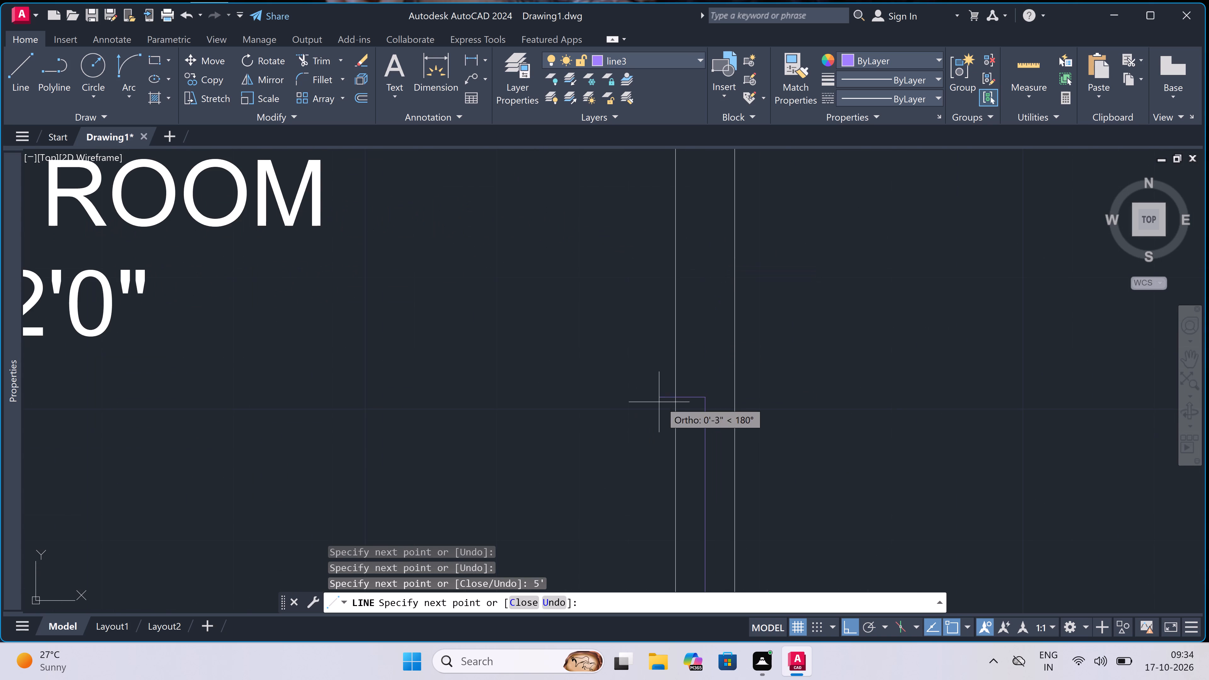
pyautogui.click(678, 394)
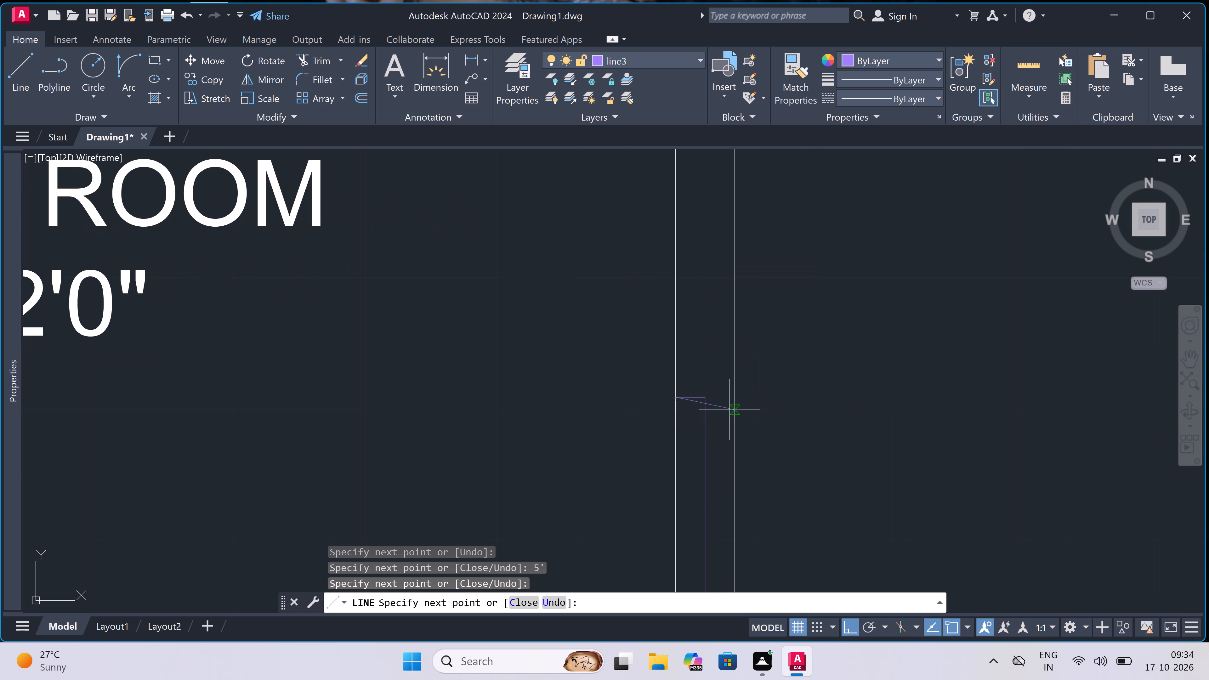
pyautogui.click(733, 394)
pyautogui.press('Escape')
# Trim both east wall lines between the two ends of the eastern master bedroom's 5' window.
pyautogui.scroll(-2, 737, 330)
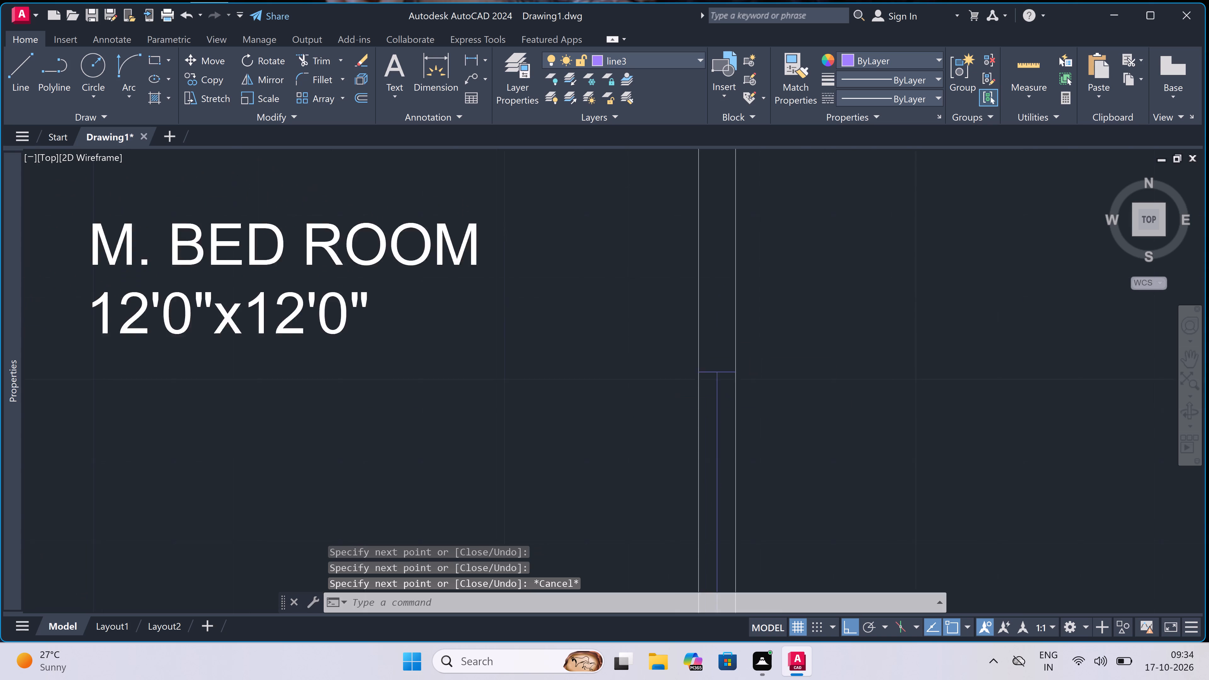
pyautogui.scroll(-3, 737, 330)
pyautogui.scroll(3, 743, 364)
pyautogui.scroll(-1, 743, 364)
pyautogui.press('t')
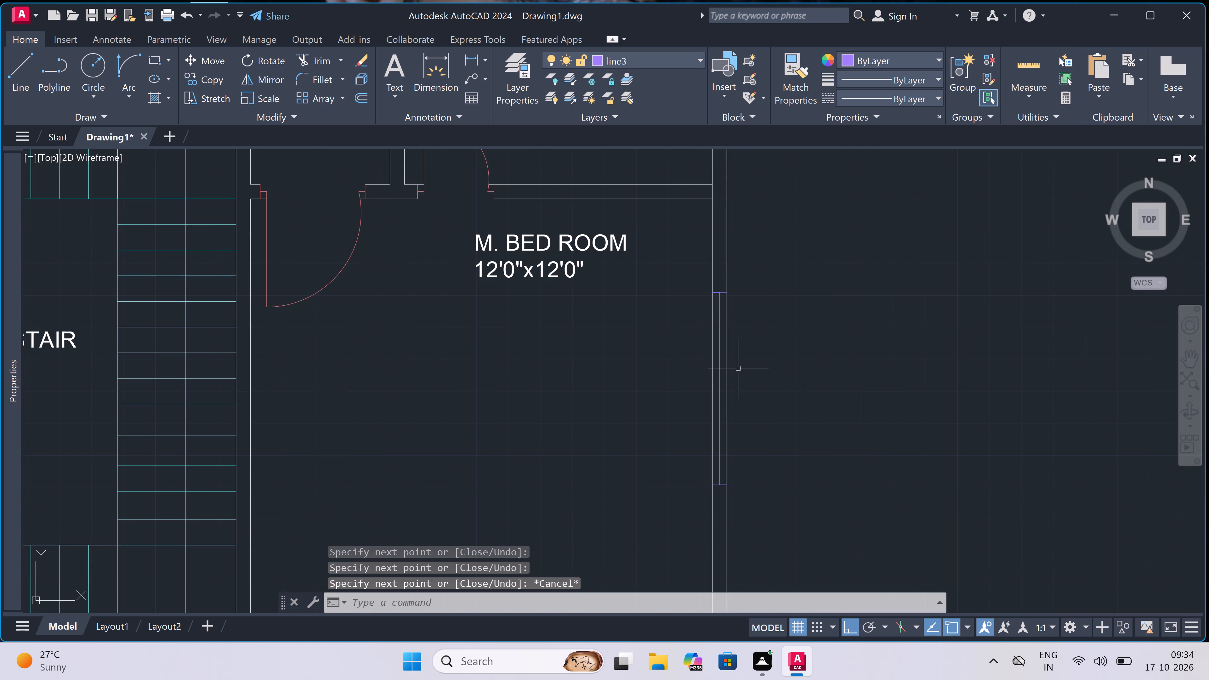
pyautogui.press('r')
pyautogui.press('space')
pyautogui.click(723, 380)
pyautogui.click(733, 379)
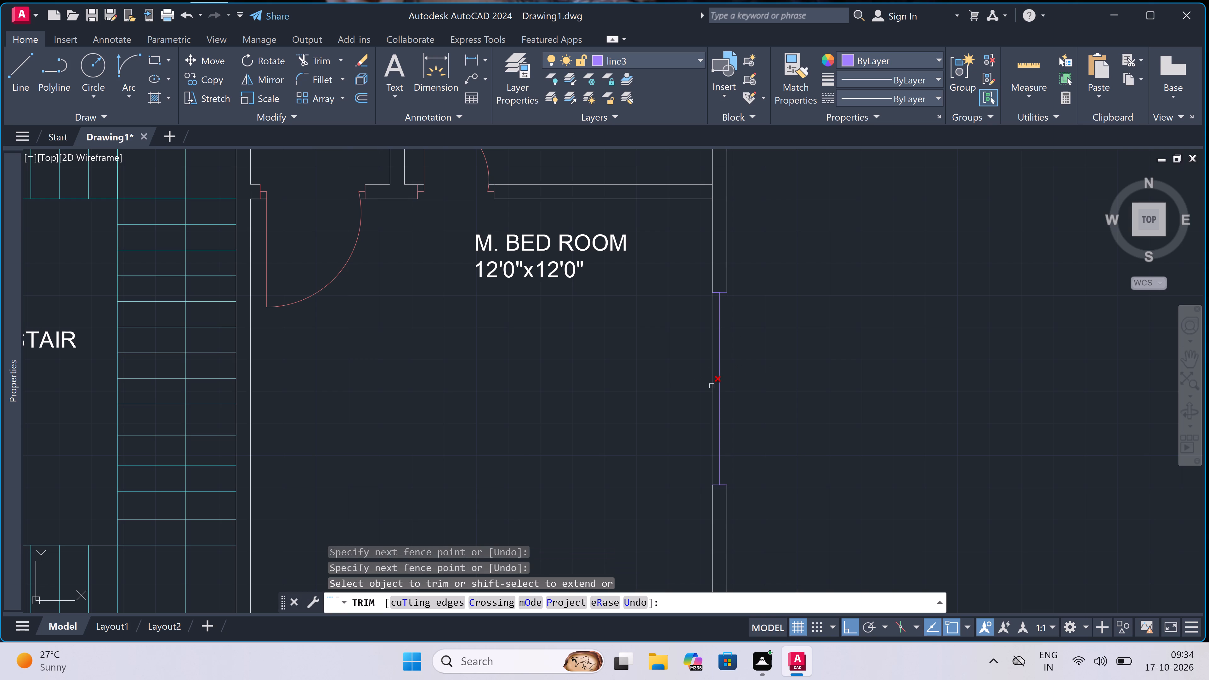
pyautogui.click(712, 386)
pyautogui.press('Escape')
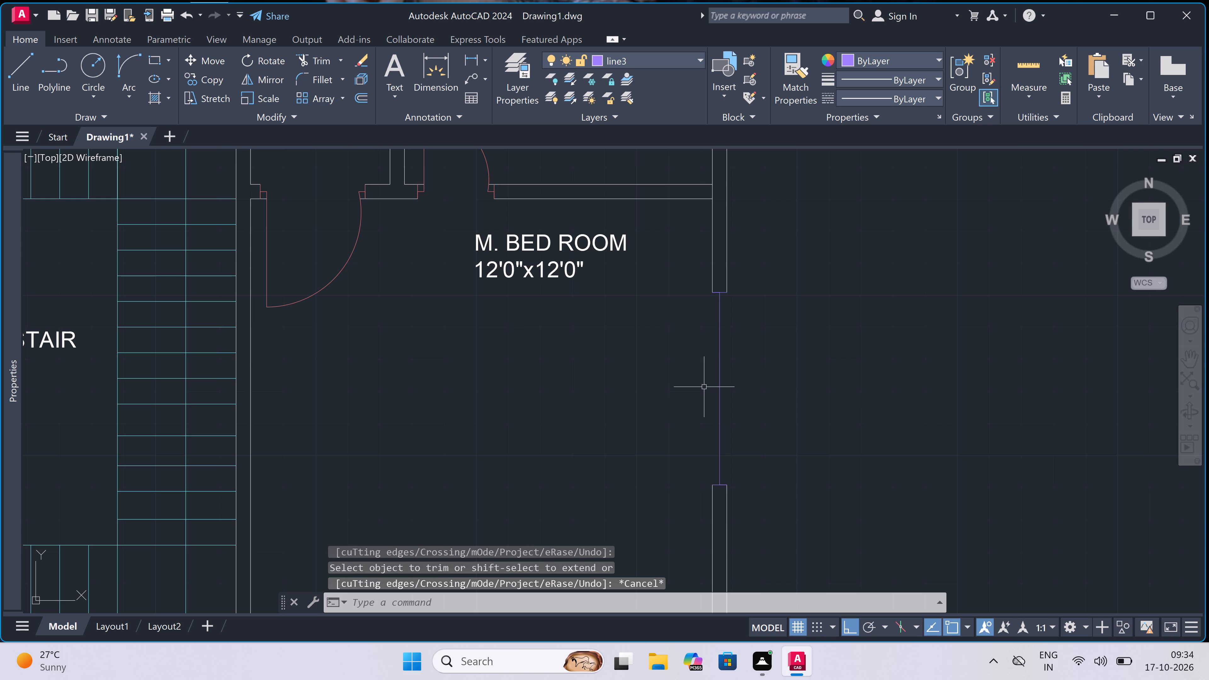
# Draw the east window's inner and outer face lines across the trimmed master bedroom wall opening.
pyautogui.press('l')
pyautogui.press('space')
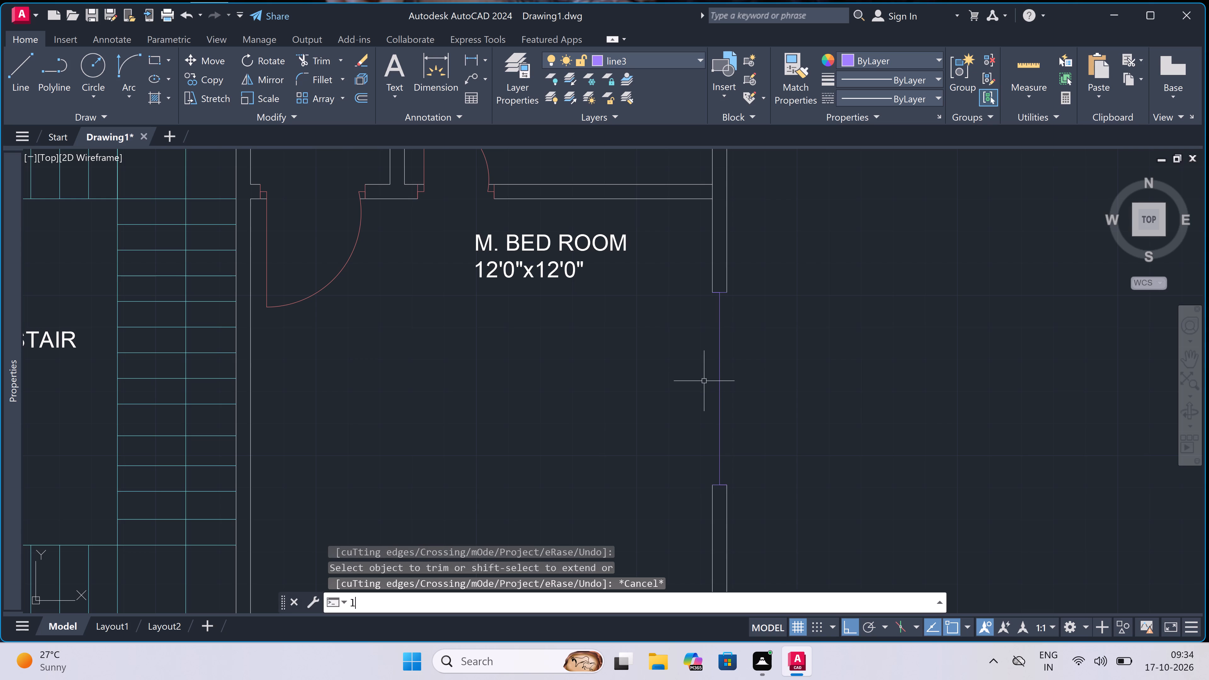
pyautogui.click(705, 290)
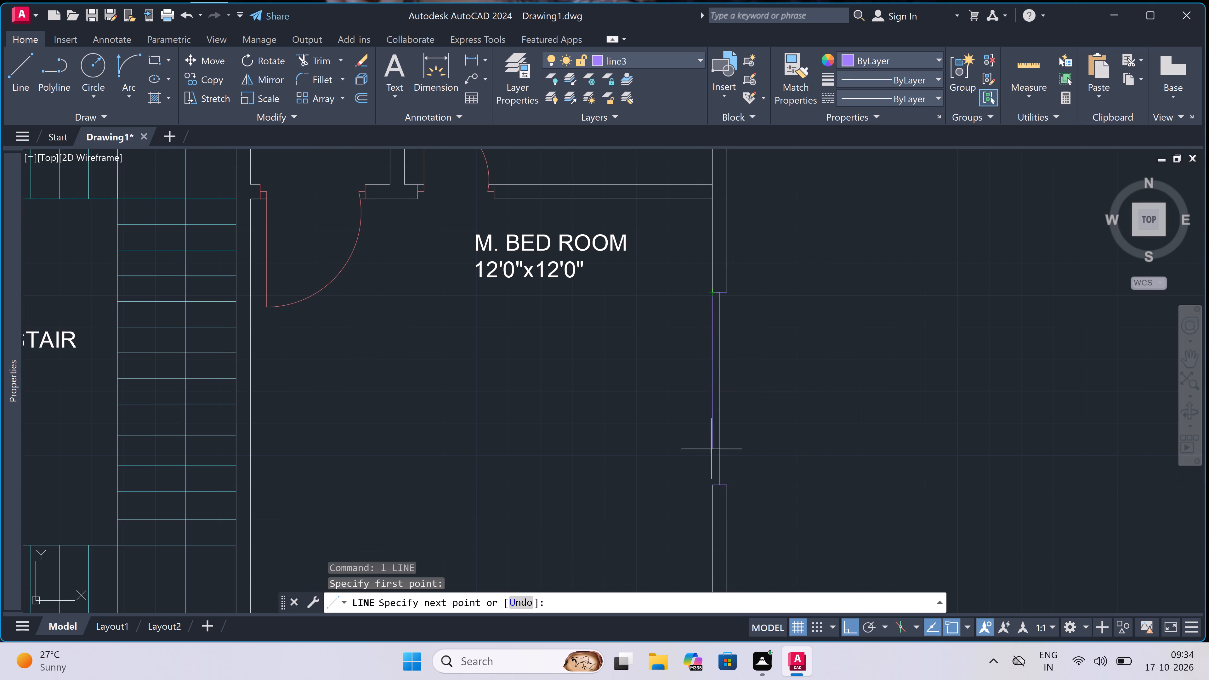
pyautogui.doubleClick(711, 481)
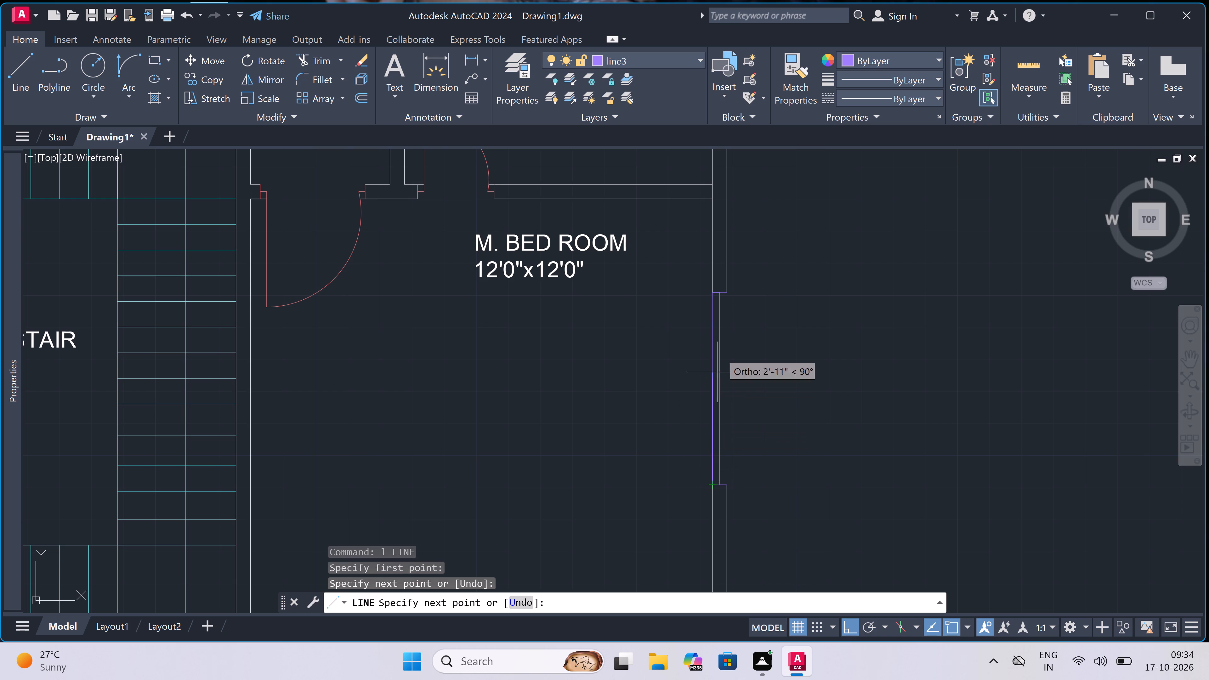
pyautogui.press('Escape')
pyautogui.press('space')
pyautogui.click(729, 289)
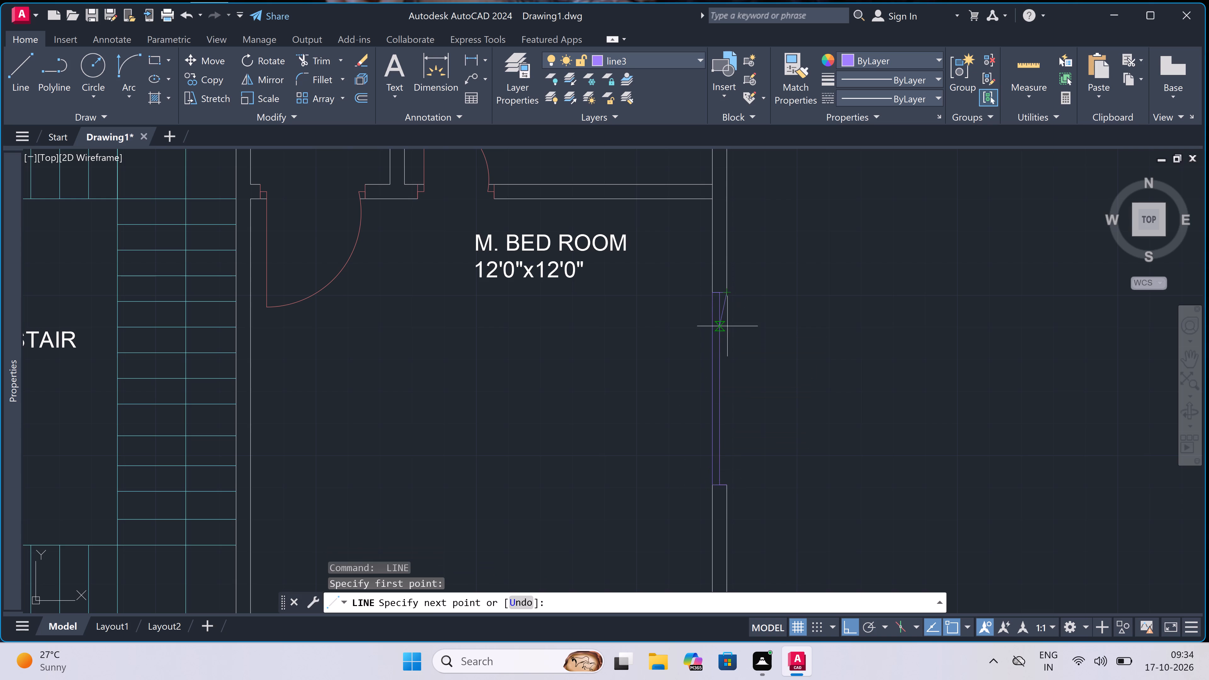
pyautogui.click(729, 487)
pyautogui.press('Escape')
# Draw a 4' window in the LIVING room's south wall, west of the double door, with a mid-wall line running east and a line across each end.
pyautogui.scroll(-2, 783, 324)
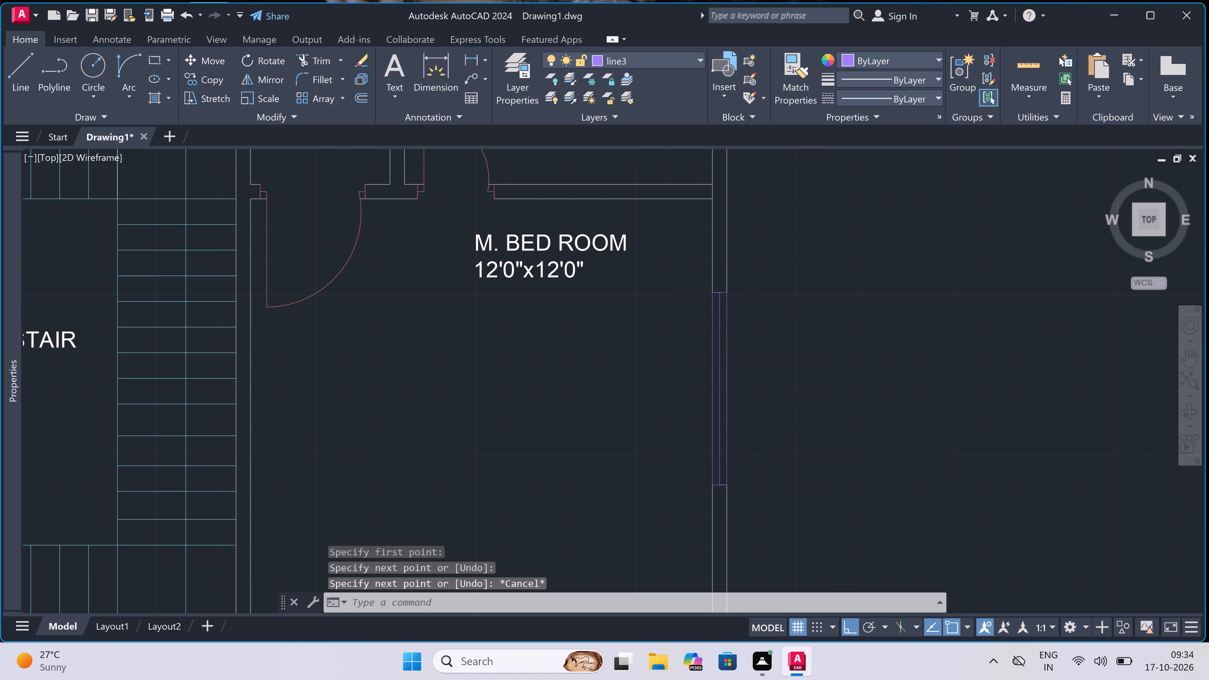
pyautogui.scroll(-2, 783, 324)
pyautogui.scroll(2, 600, 369)
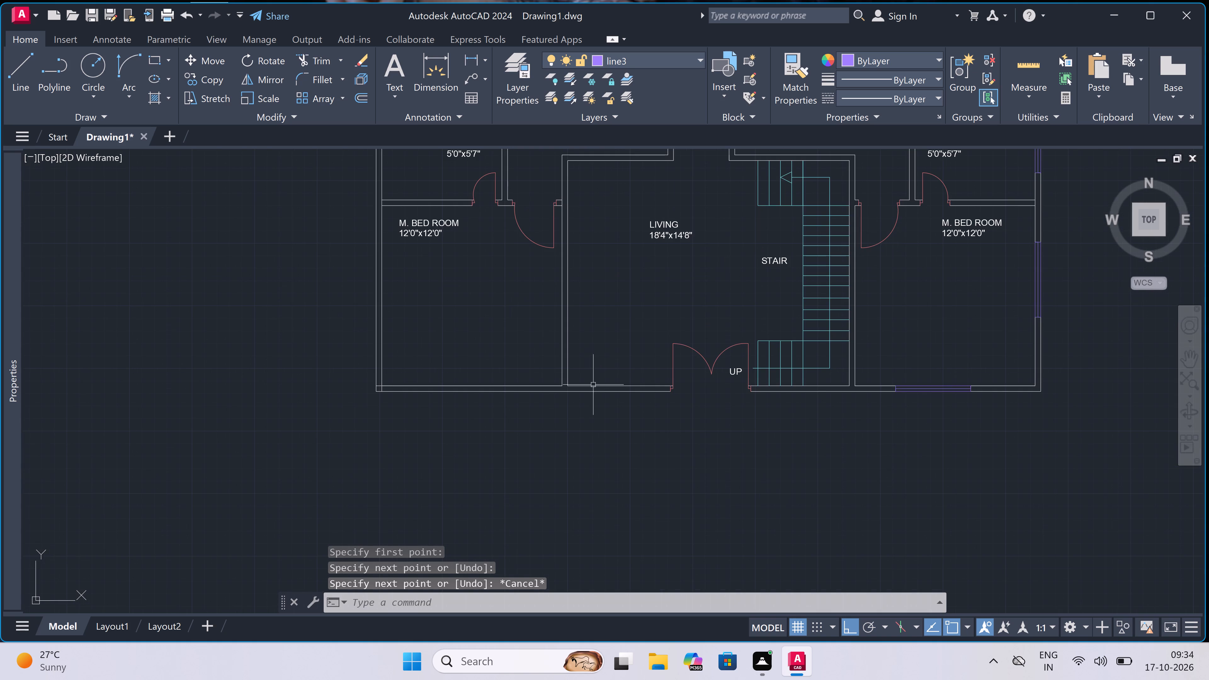
pyautogui.scroll(-3, 583, 441)
pyautogui.scroll(3, 589, 410)
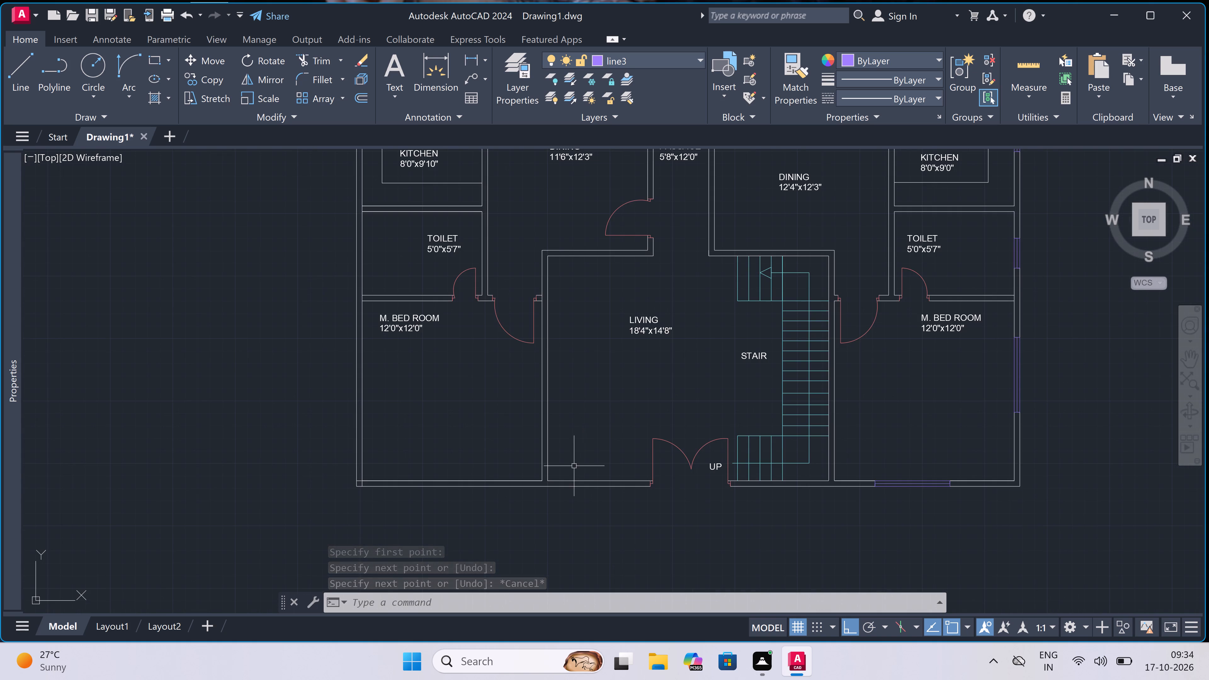
pyautogui.scroll(2, 562, 482)
pyautogui.press('space')
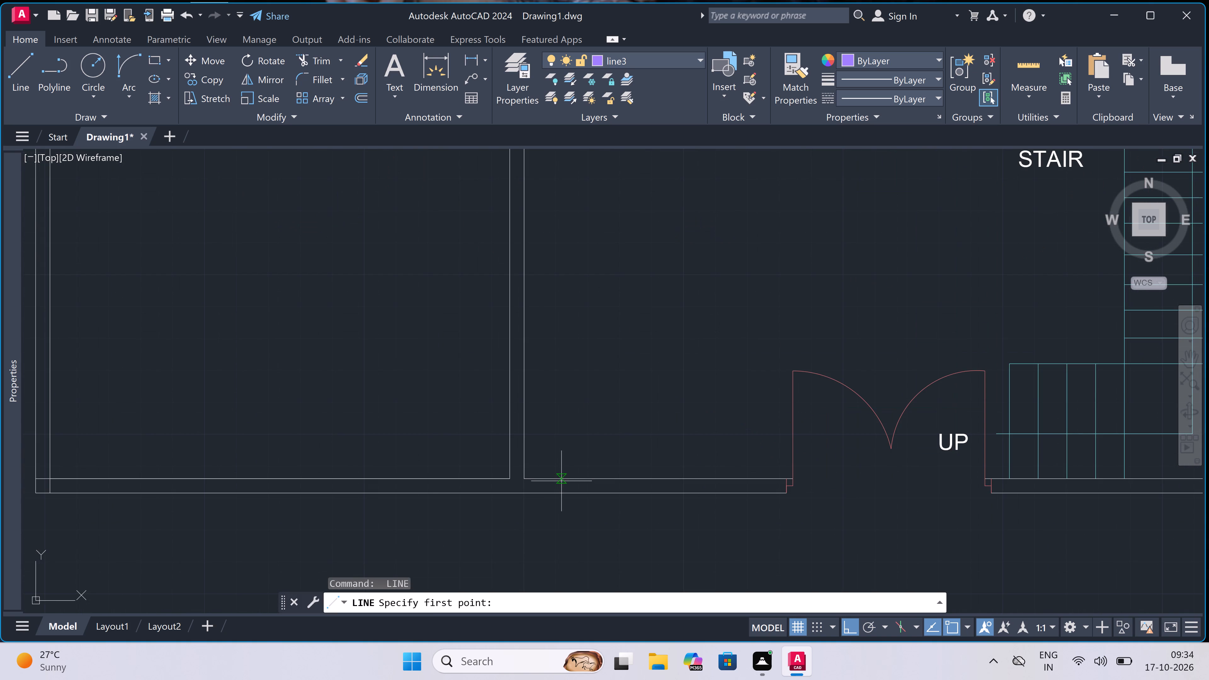
pyautogui.click(561, 480)
pyautogui.click(558, 496)
pyautogui.scroll(2, 559, 489)
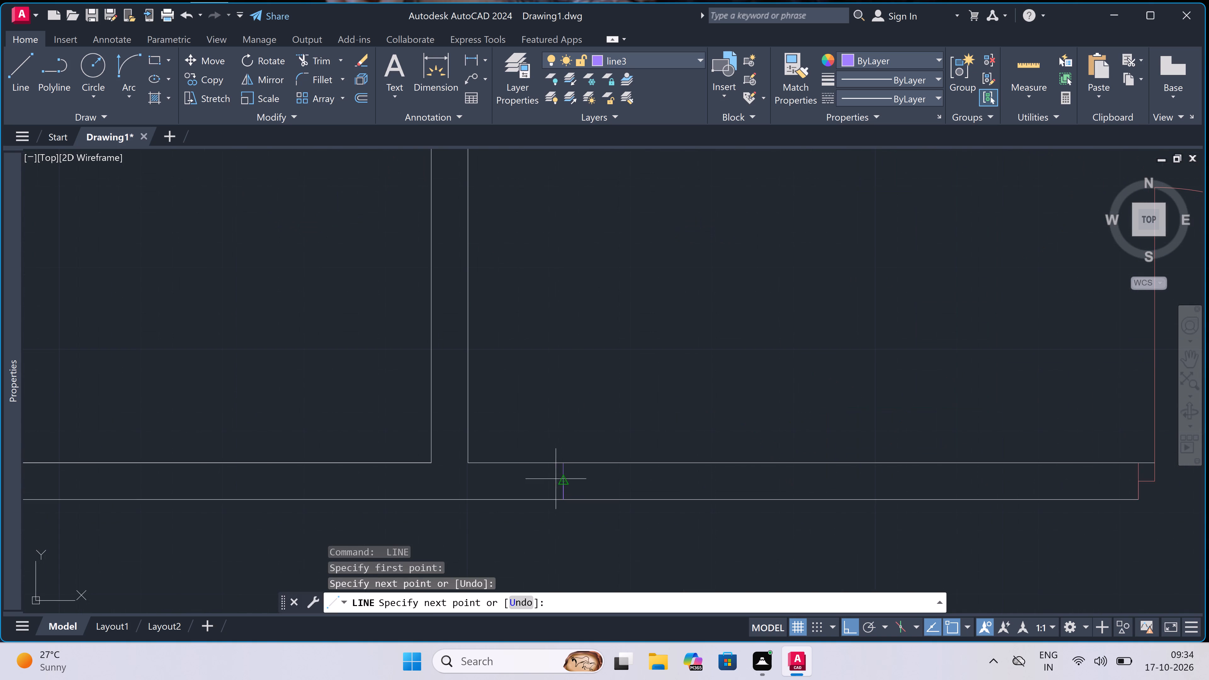
pyautogui.click(556, 479)
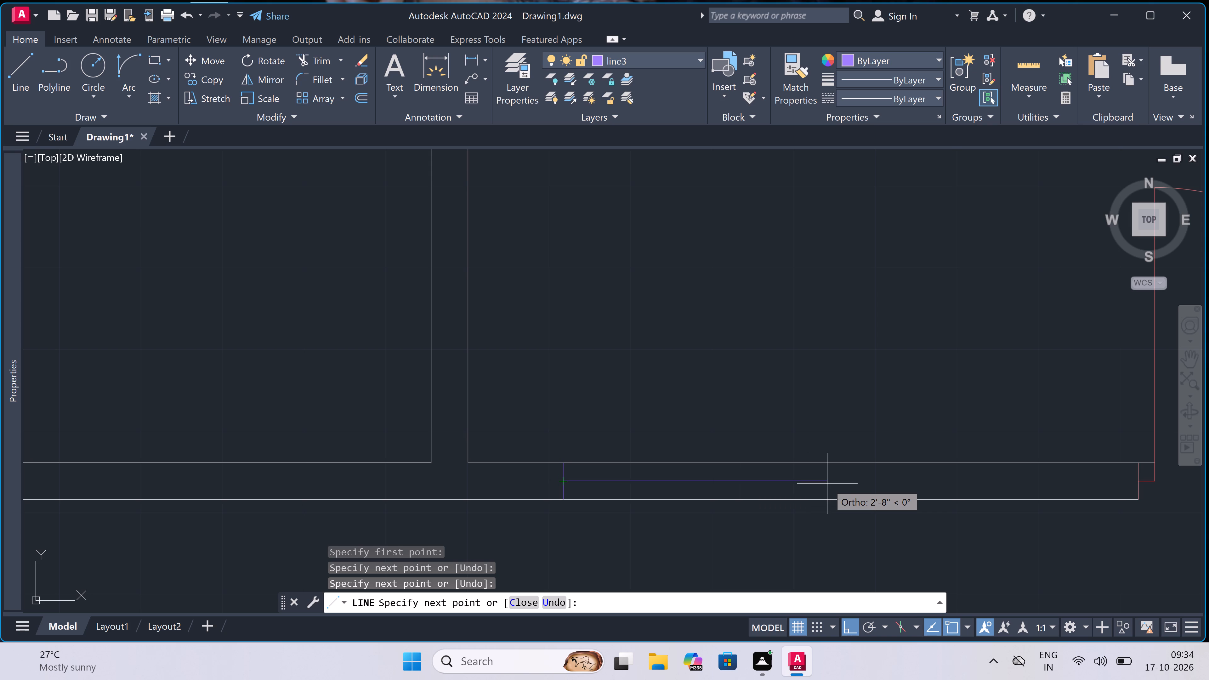
pyautogui.write("4'")
pyautogui.press('space')
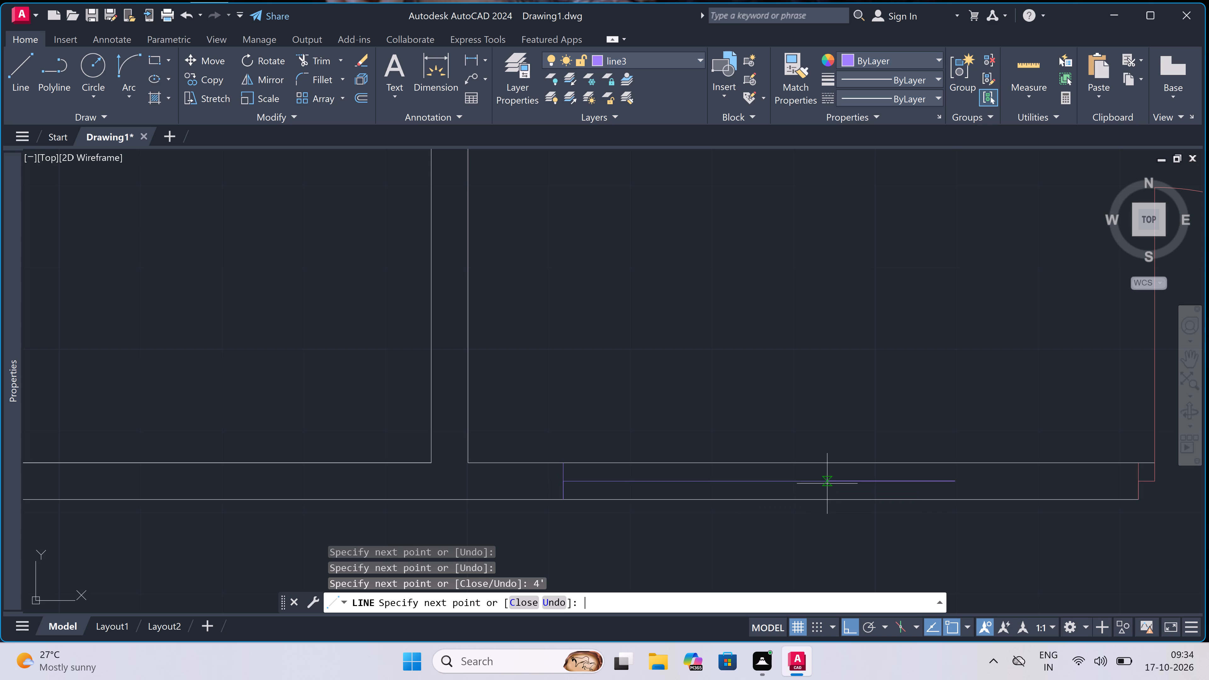
pyautogui.click(953, 461)
pyautogui.doubleClick(954, 499)
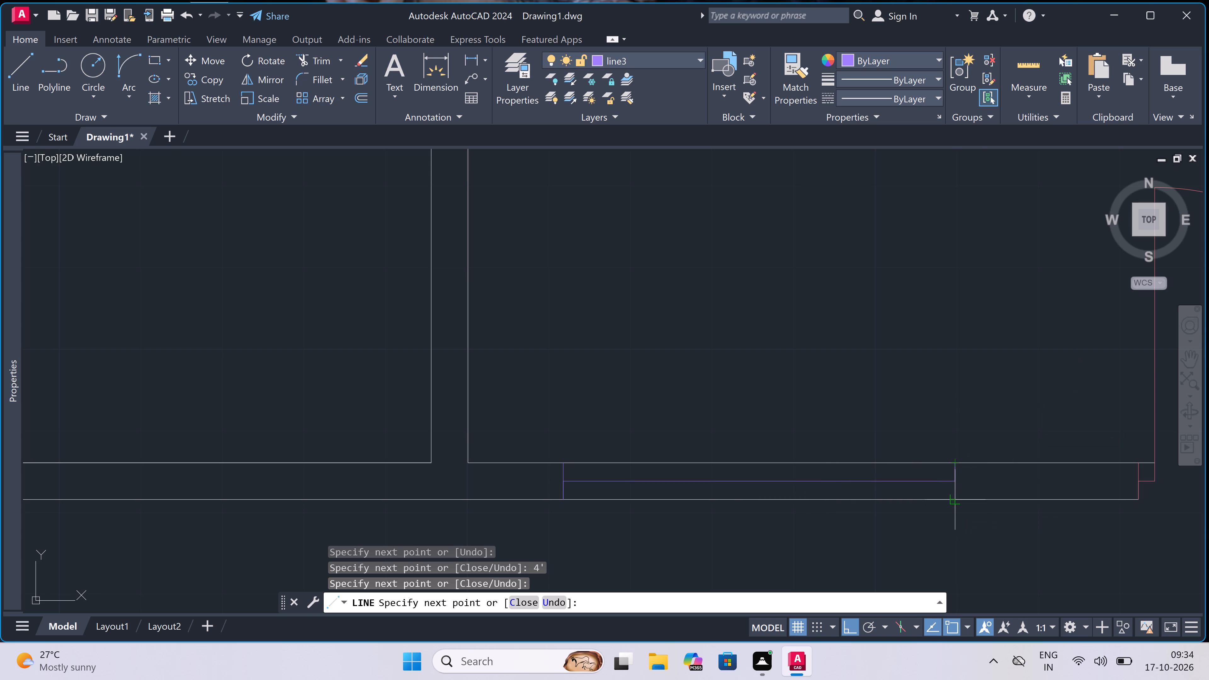
pyautogui.press('Escape')
# Trim both south wall lines between the two ends of the living room's 4' window.
pyautogui.press('t')
pyautogui.press('r')
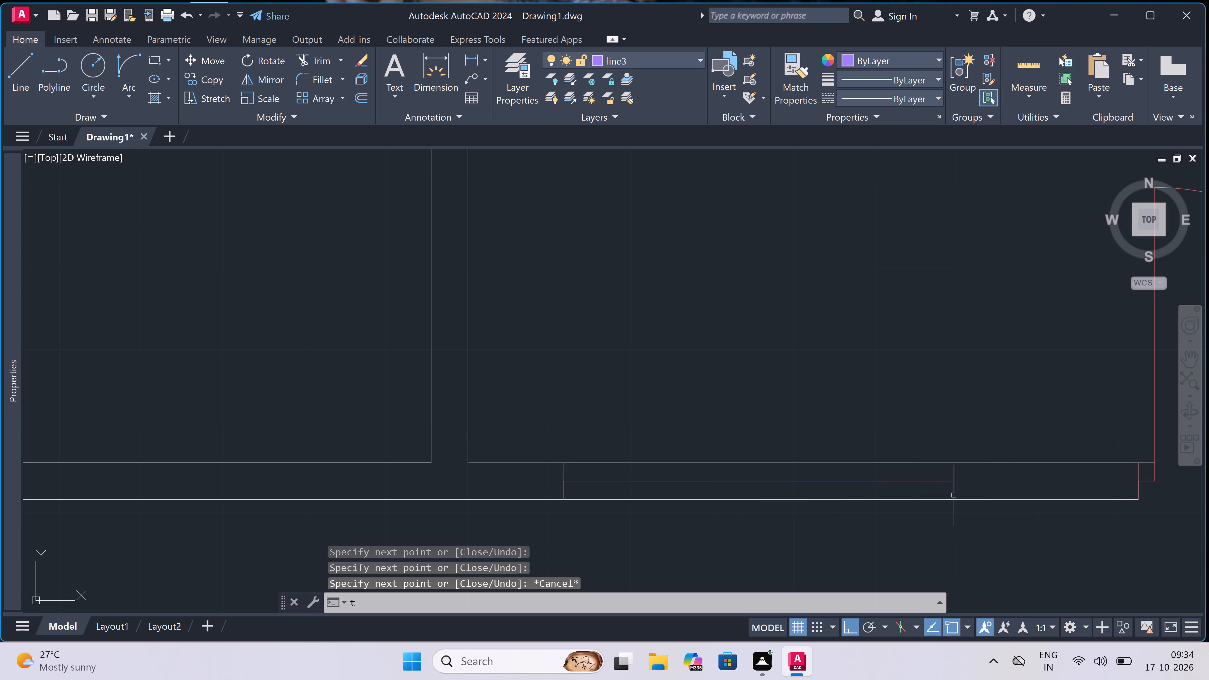
pyautogui.press('space')
pyautogui.click(896, 492)
pyautogui.click(820, 524)
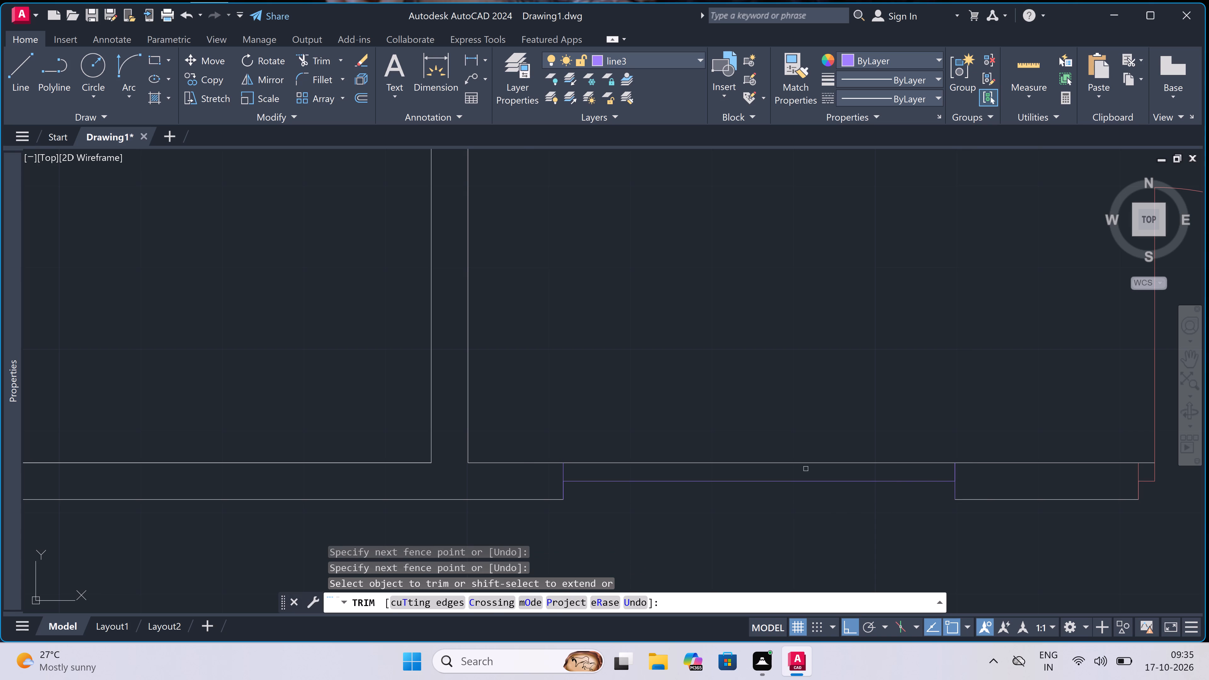
pyautogui.doubleClick(797, 464)
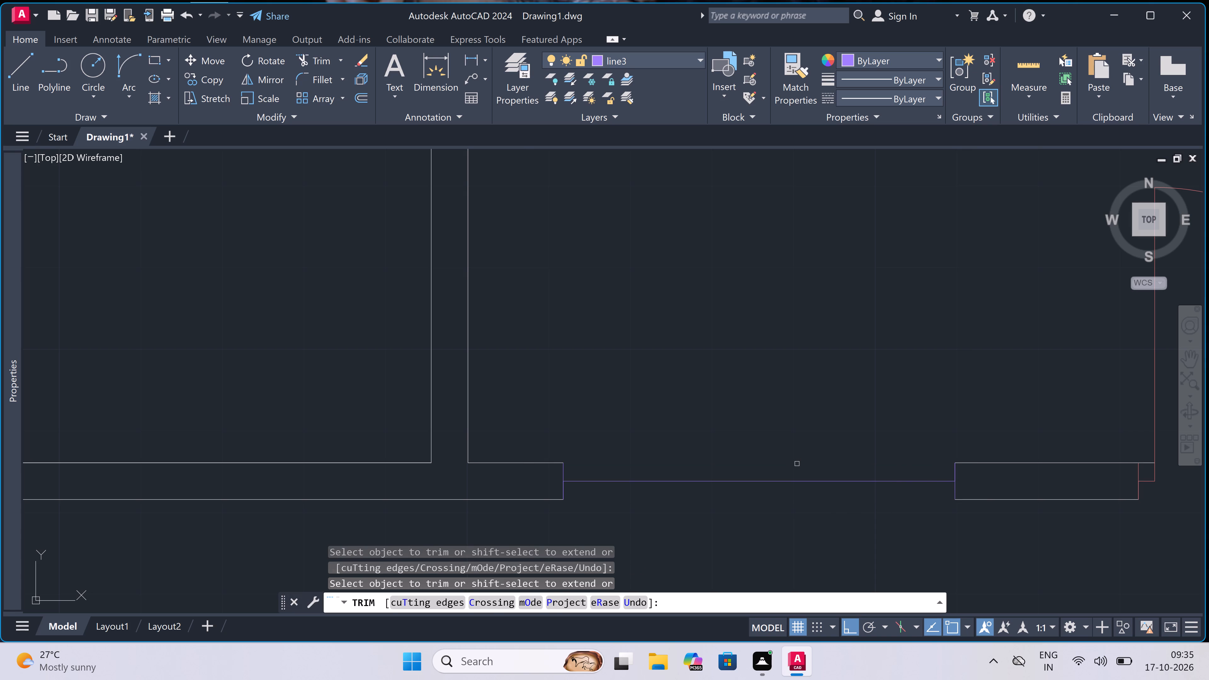
pyautogui.press('Escape')
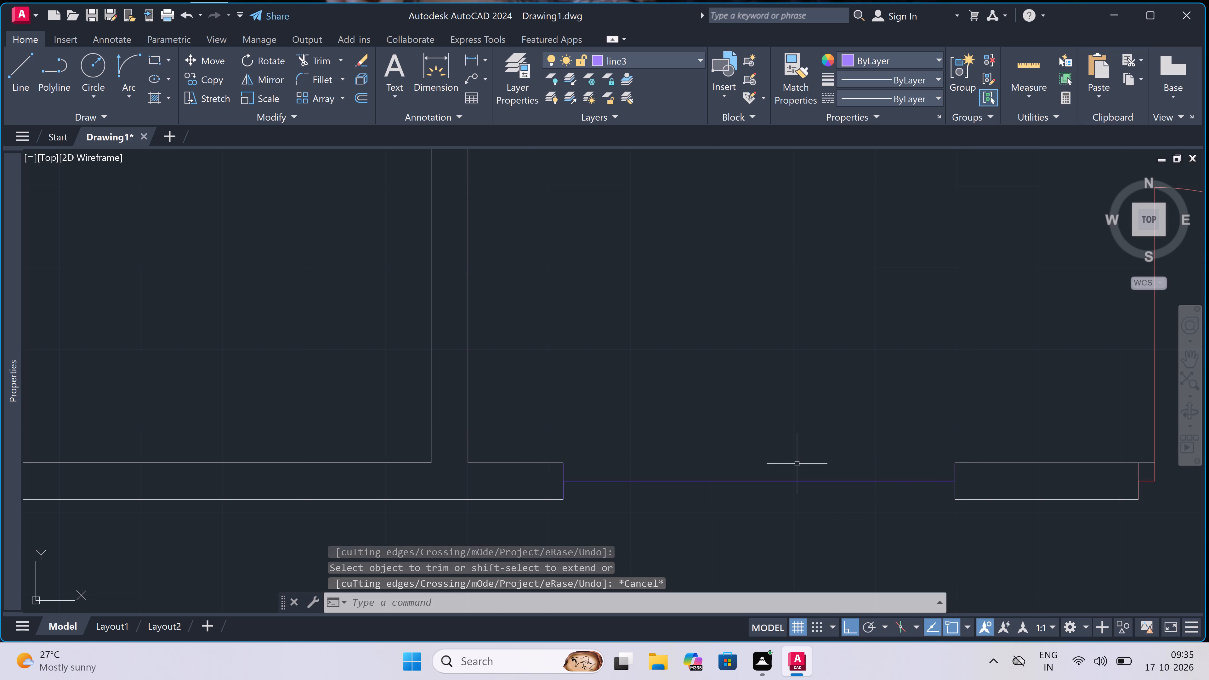
# Draw the window's face lines across the trimmed opening in the living room's south wall.
pyautogui.press('l')
pyautogui.press('space')
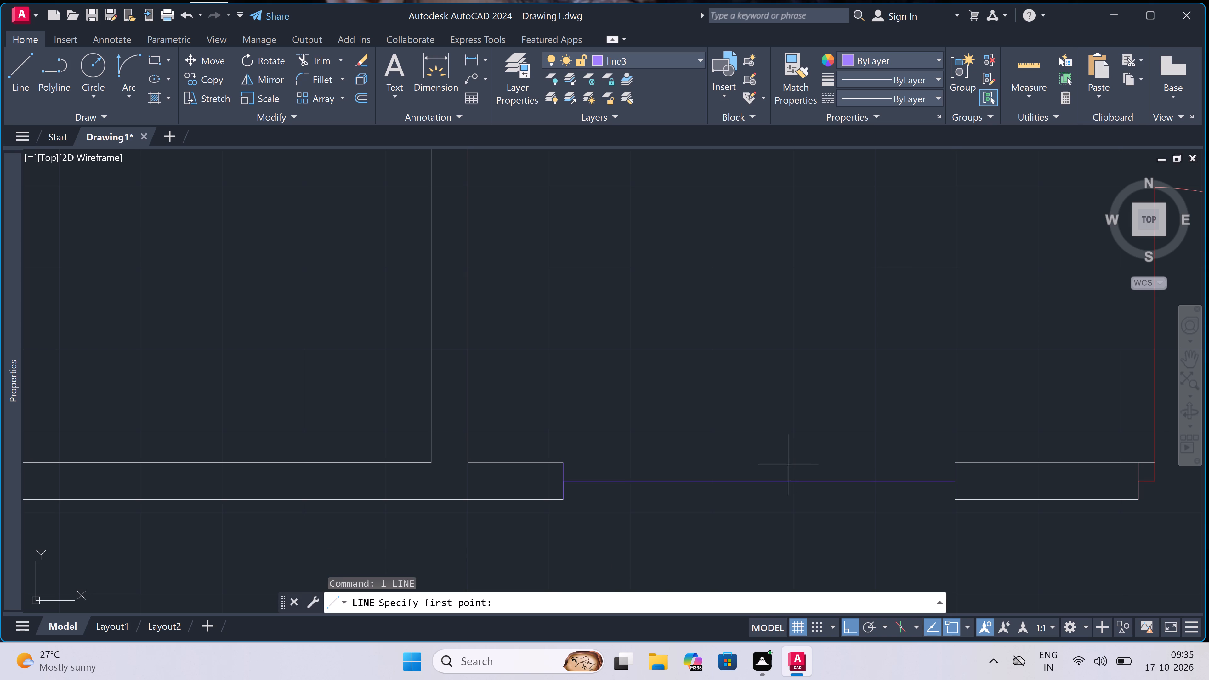
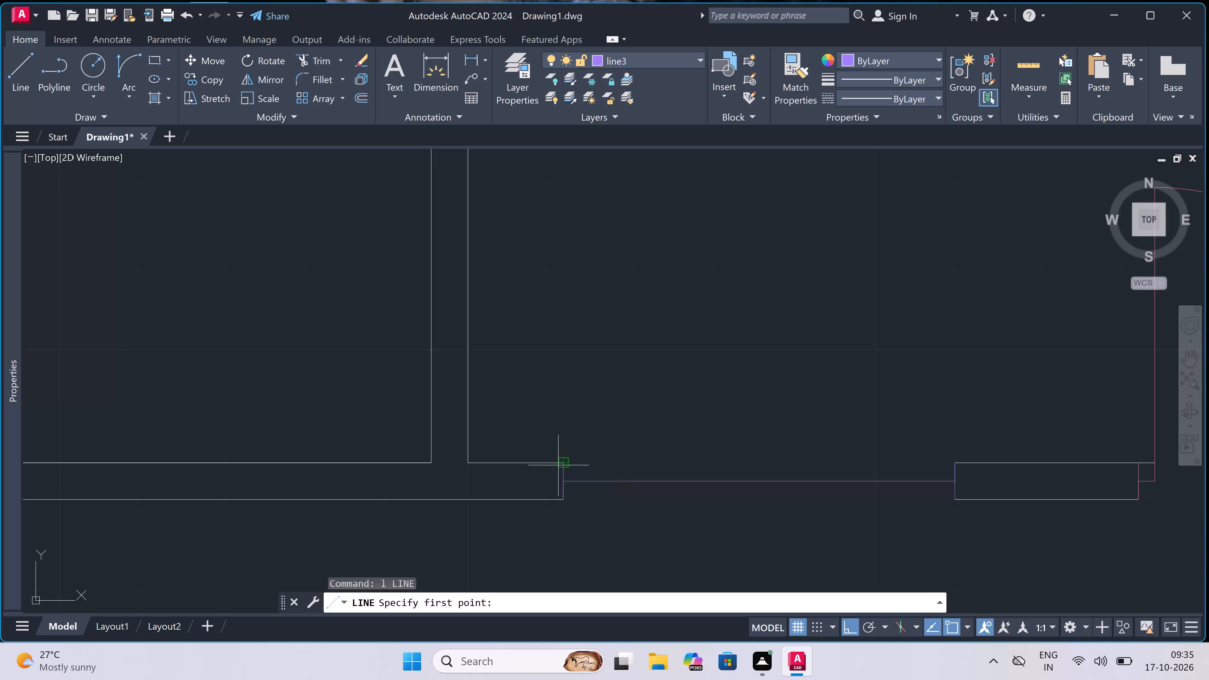
# Draw the inner and outer face lines across the living room's bottom-wall window opening, from jamb to jamb.
pyautogui.click(559, 460)
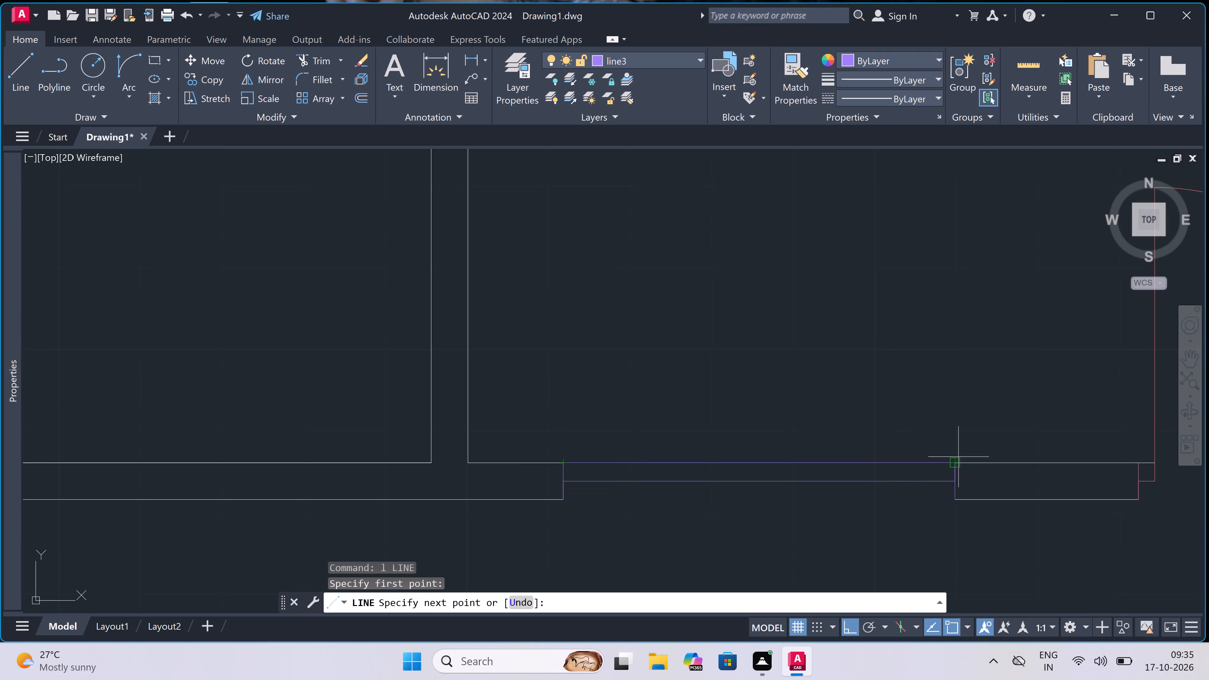
pyautogui.click(953, 461)
pyautogui.press('Escape')
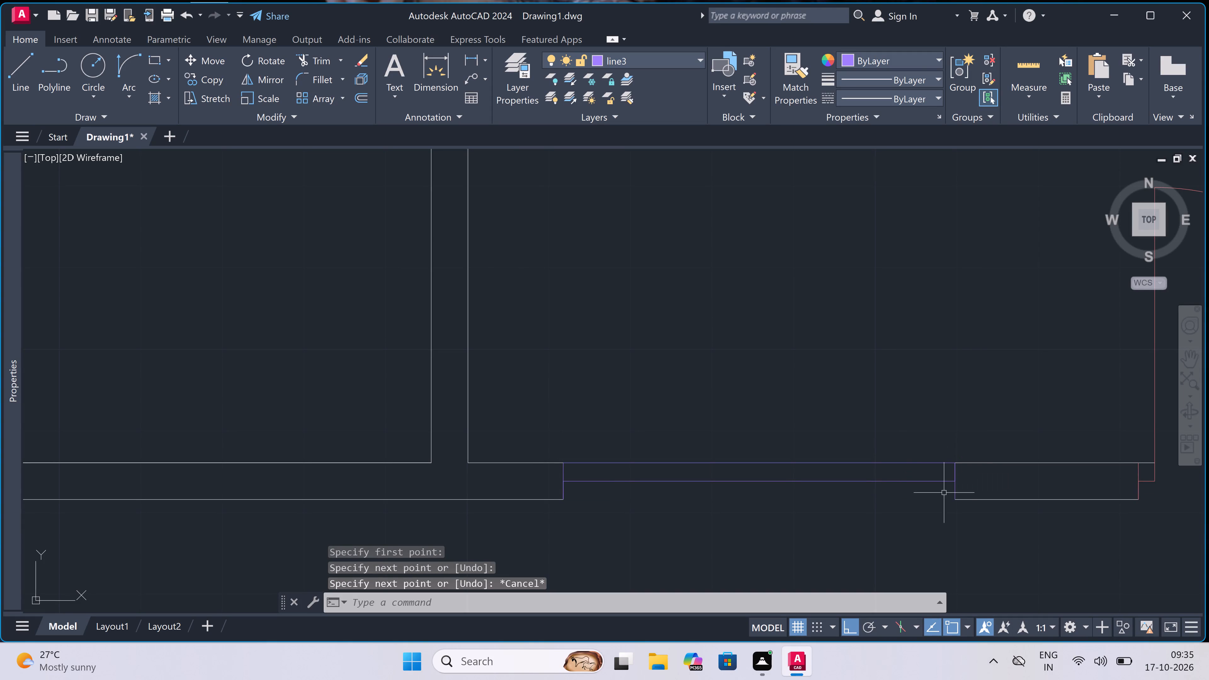
pyautogui.press('space')
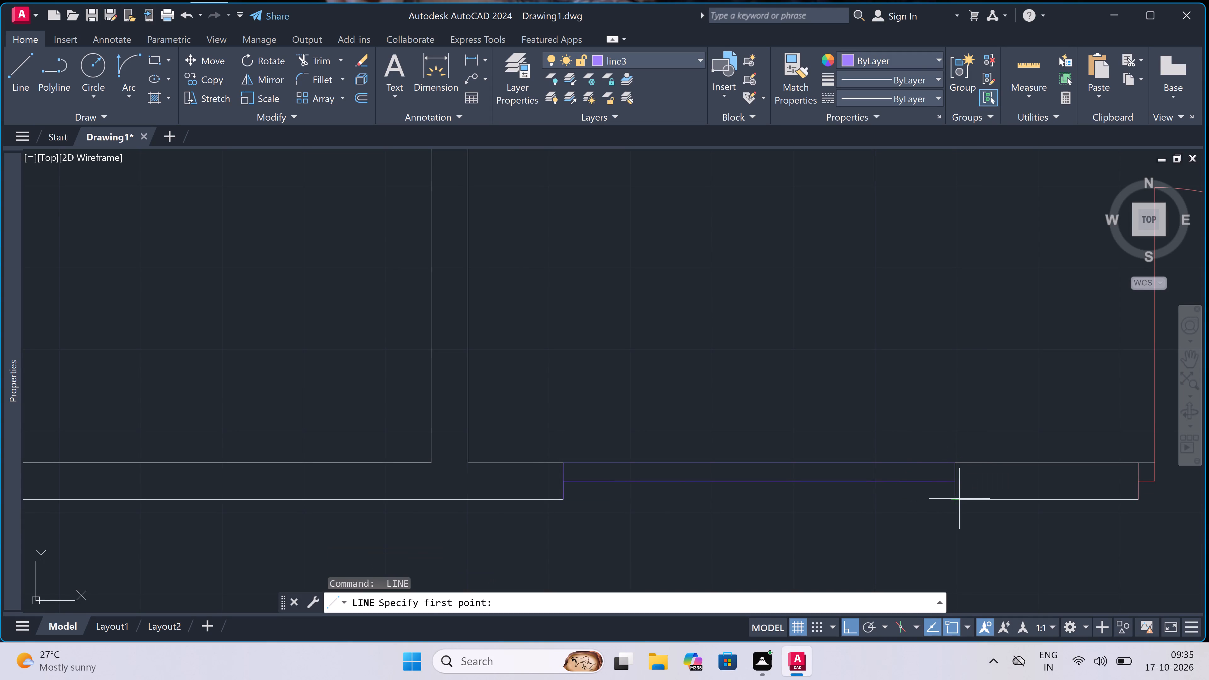
pyautogui.doubleClick(950, 505)
pyautogui.doubleClick(568, 501)
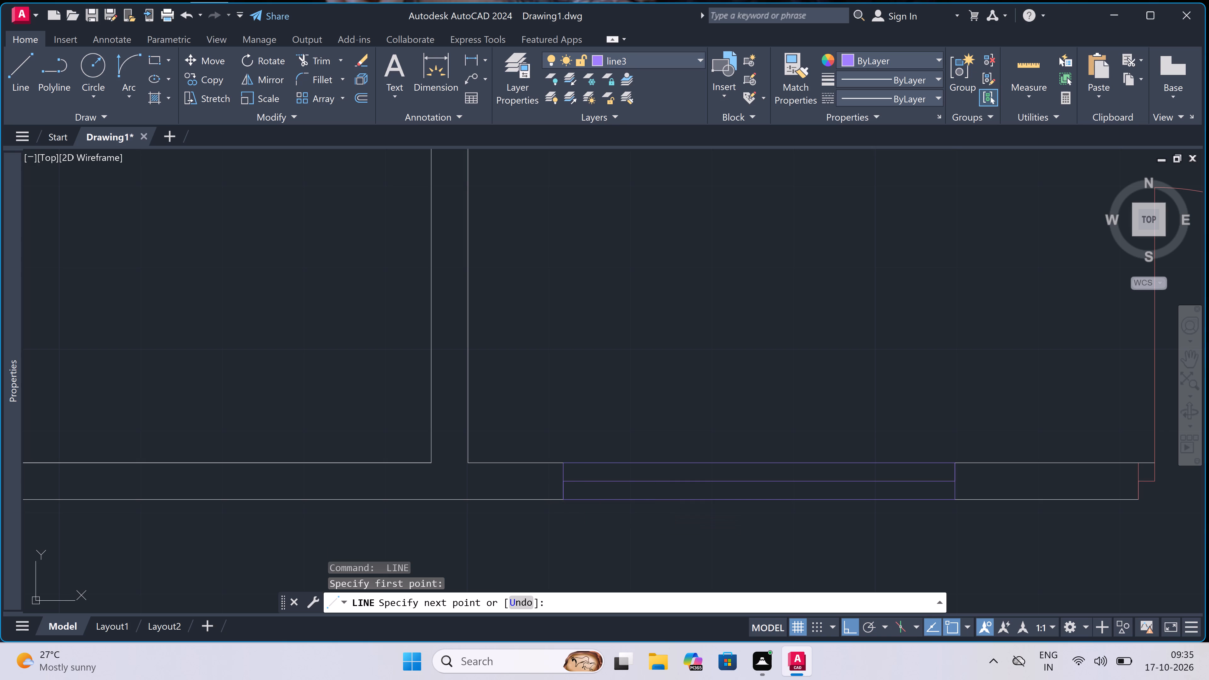
pyautogui.press('Escape')
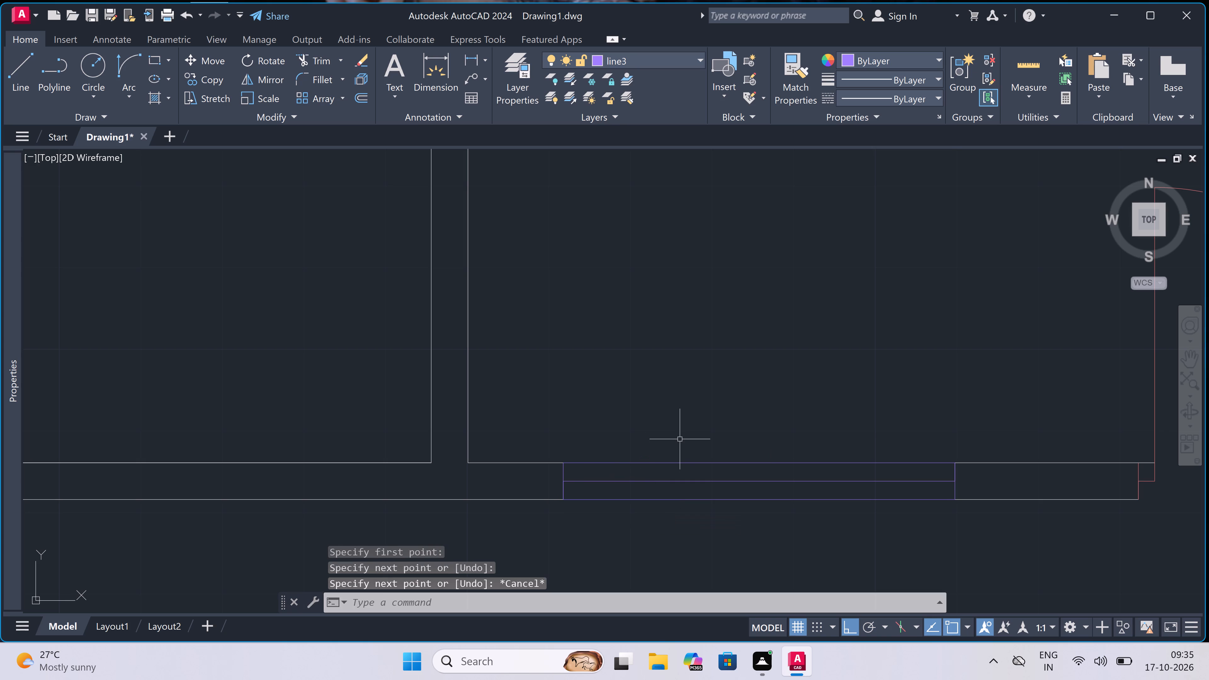
# Draw a 5' window centreline with a jamb line across the wall at each end in the left master bedroom's bottom wall.
pyautogui.scroll(-2, 680, 439)
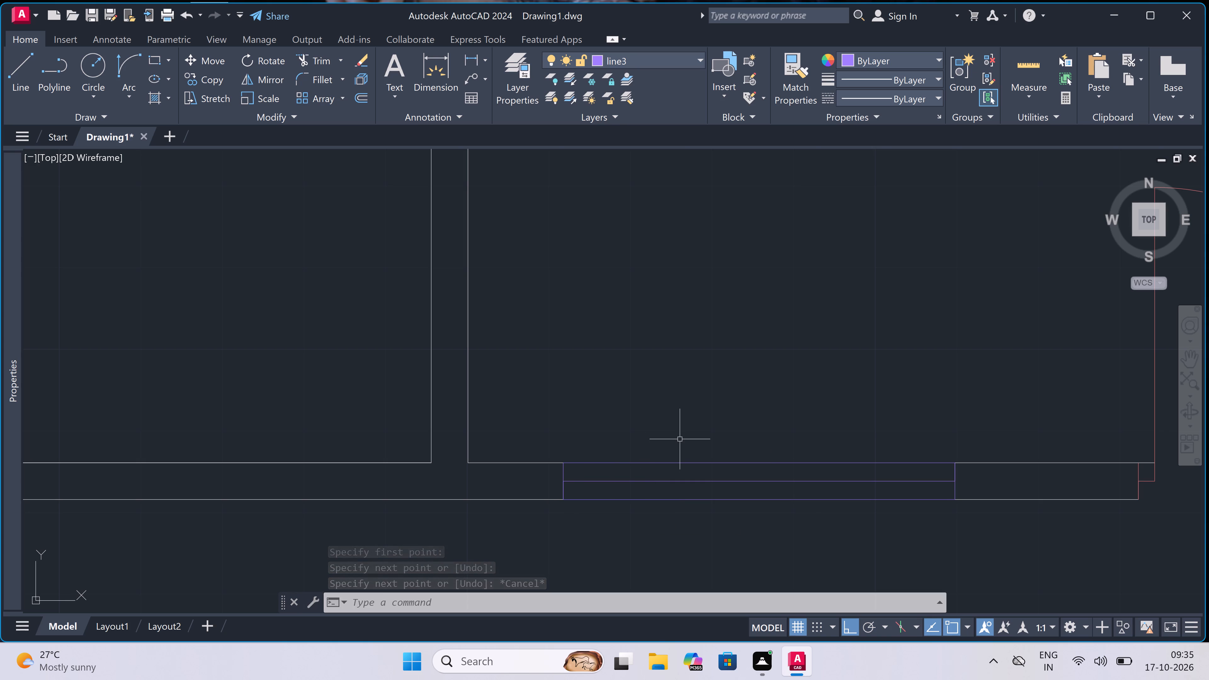
pyautogui.scroll(-3, 680, 439)
pyautogui.scroll(2, 600, 428)
pyautogui.scroll(1, 508, 493)
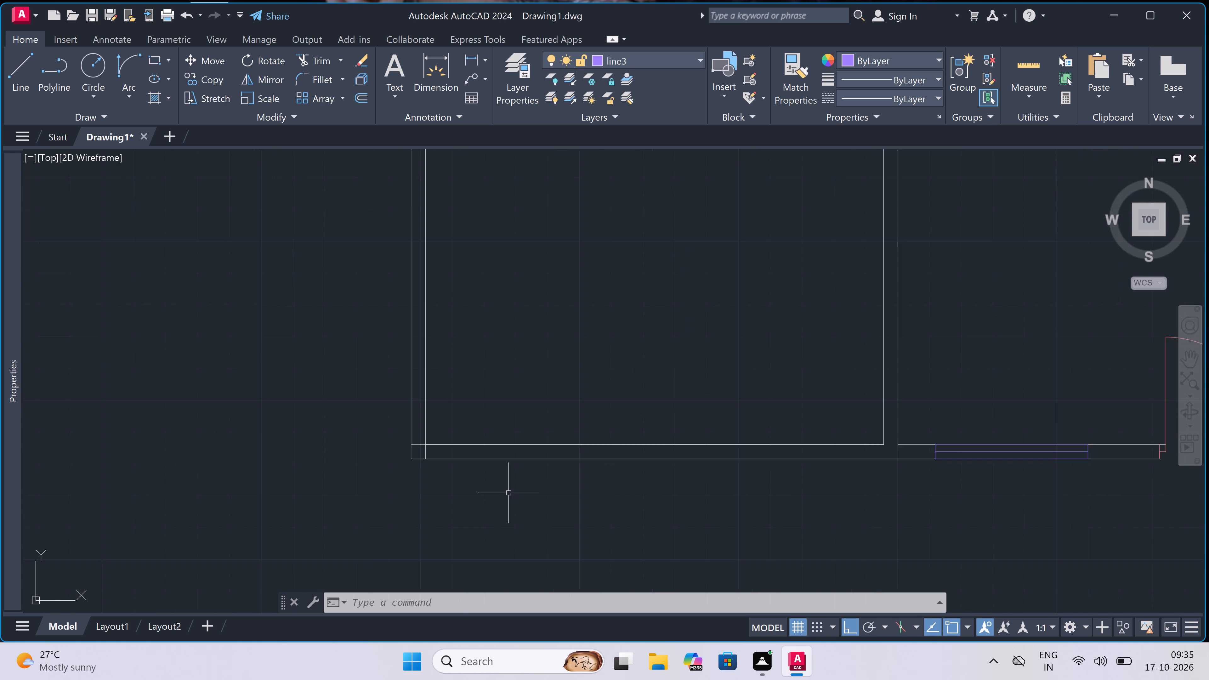
pyautogui.scroll(1, 508, 493)
pyautogui.press('space')
pyautogui.click(515, 417)
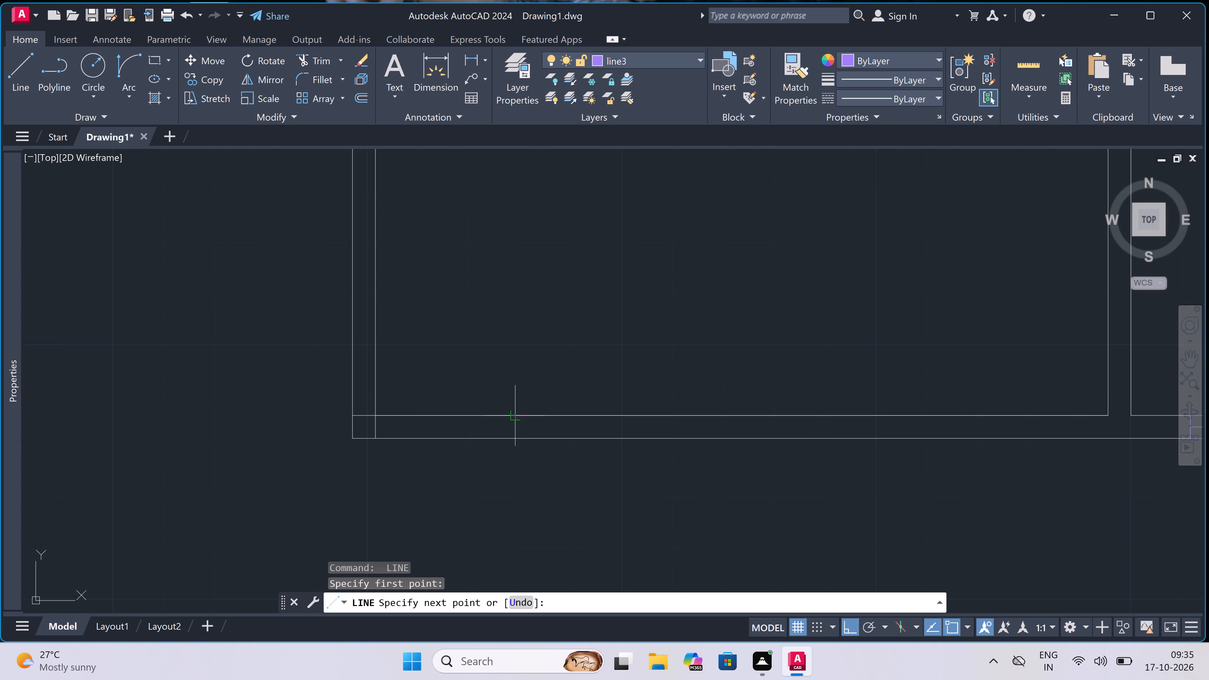
pyautogui.click(514, 436)
pyautogui.click(516, 425)
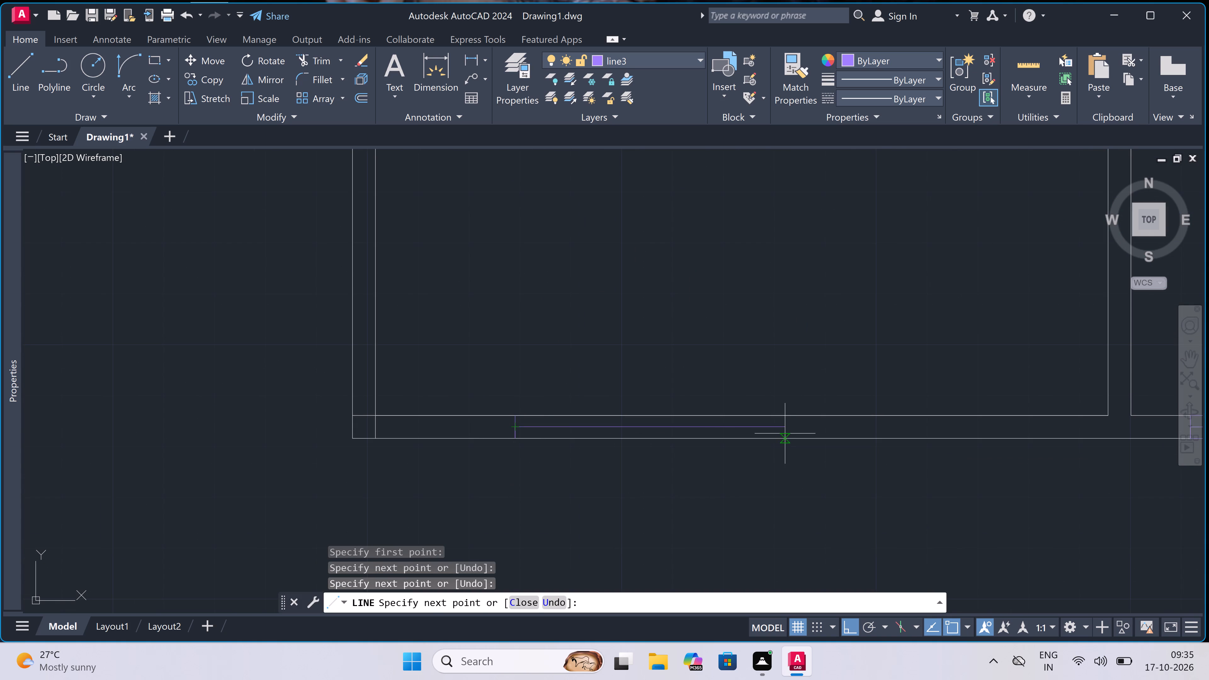
pyautogui.write("5'")
pyautogui.press('space')
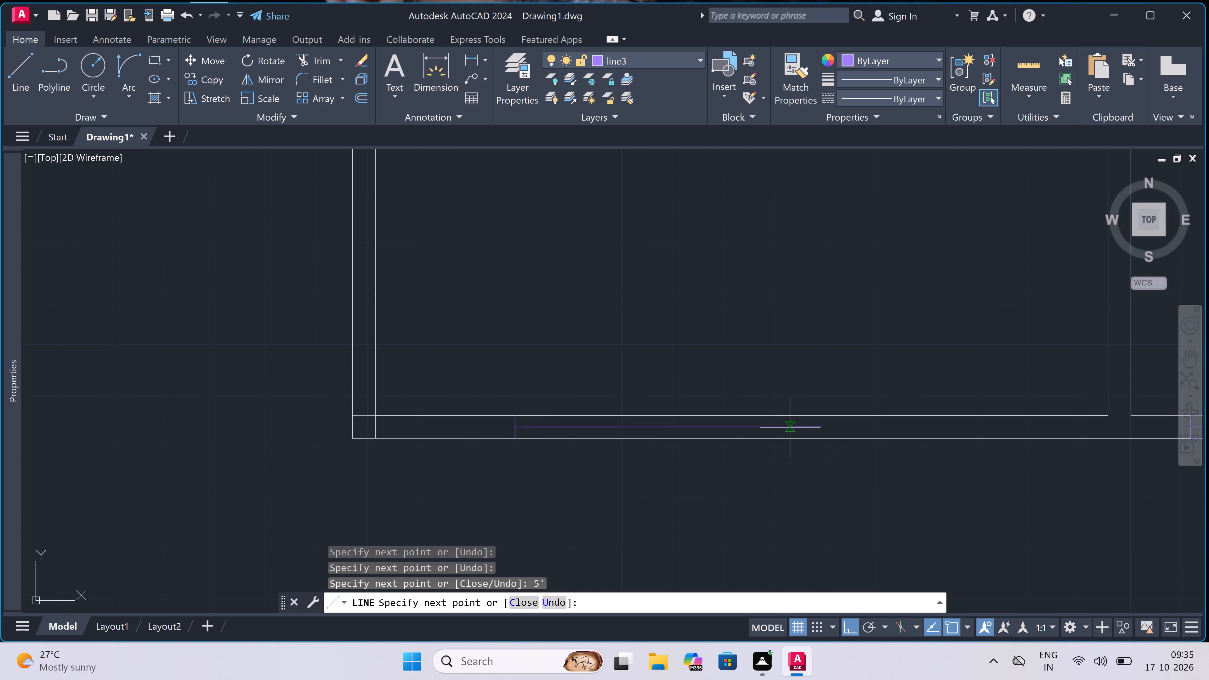
pyautogui.scroll(1, 797, 417)
pyautogui.click(837, 416)
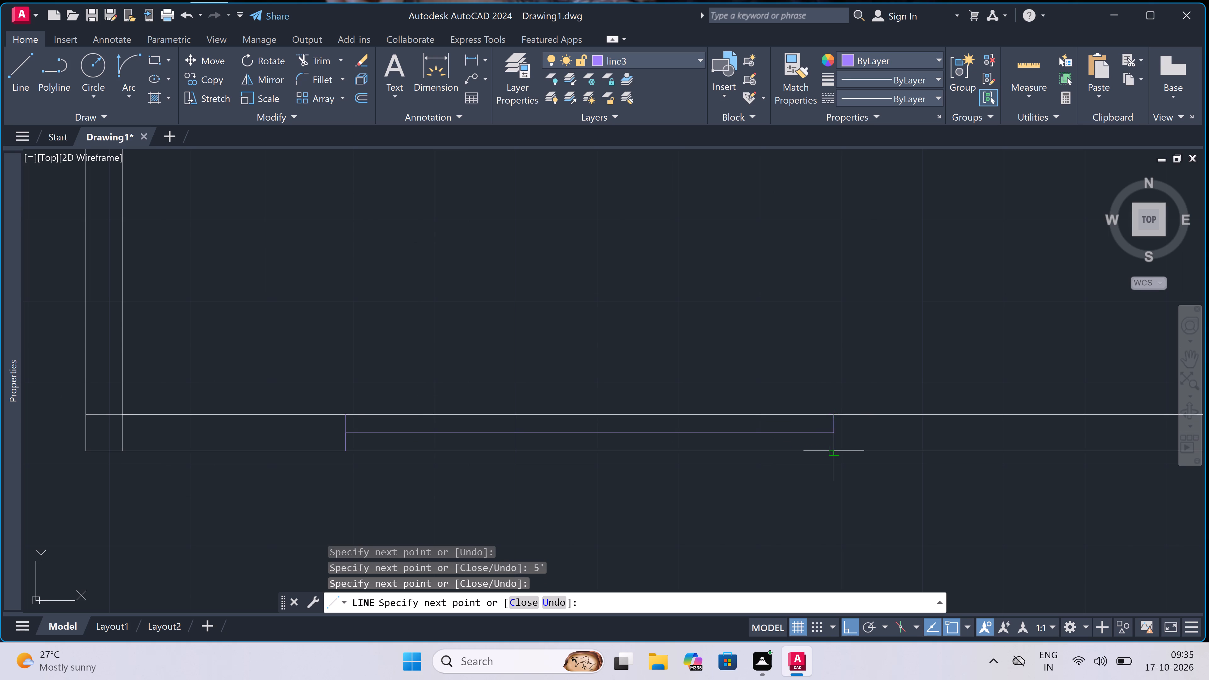
pyautogui.doubleClick(837, 456)
pyautogui.press('Escape')
# Trim both wall lines between the jambs of the left master bedroom's bottom-wall window.
pyautogui.press('t')
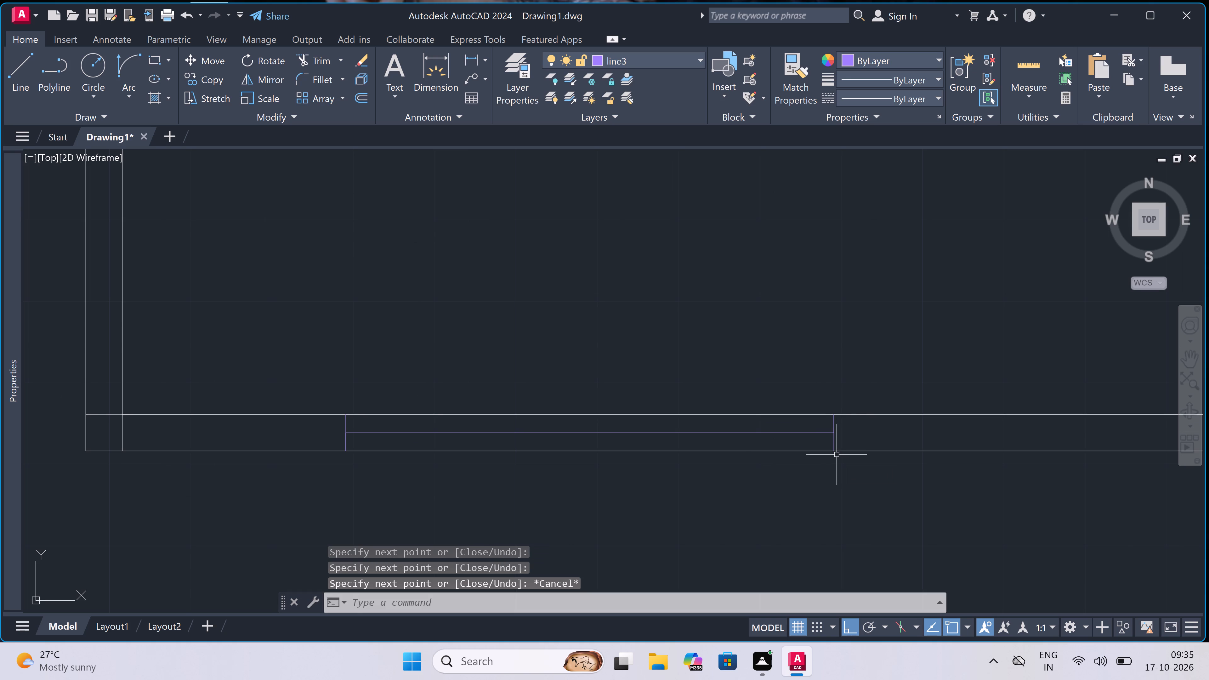
pyautogui.press('r')
pyautogui.press('space')
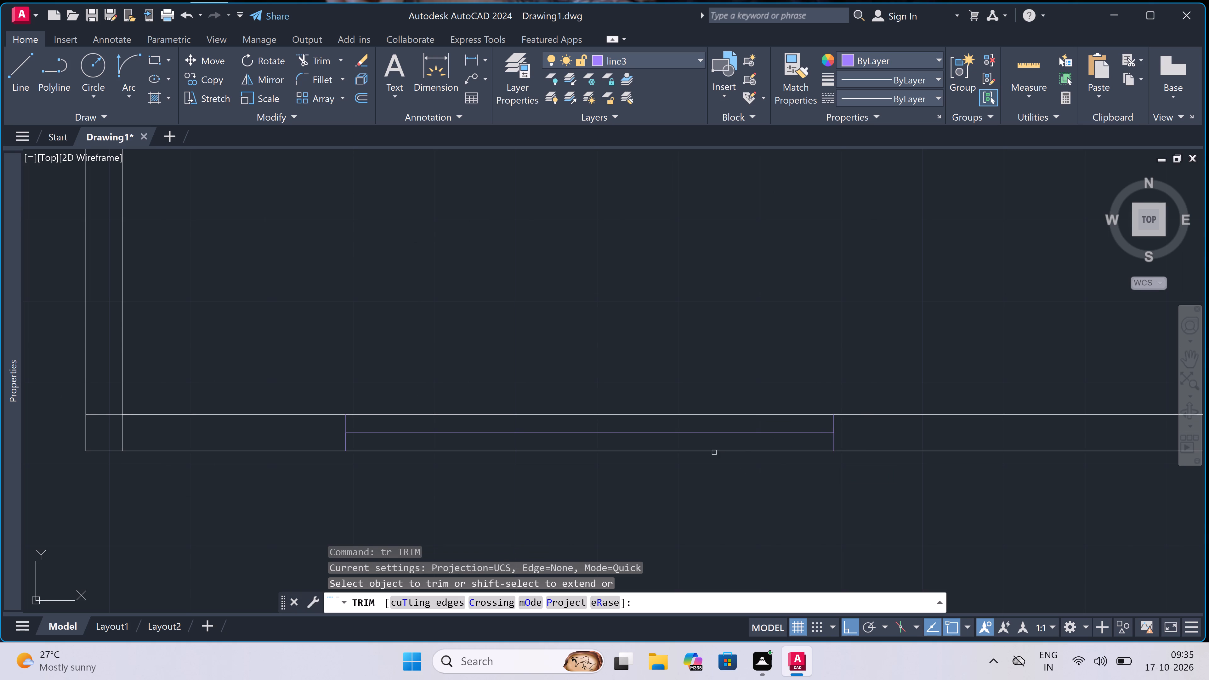
pyautogui.click(708, 445)
pyautogui.moveTo(708, 444); pyautogui.dragTo(707, 440)
pyautogui.click(686, 462)
pyautogui.click(685, 446)
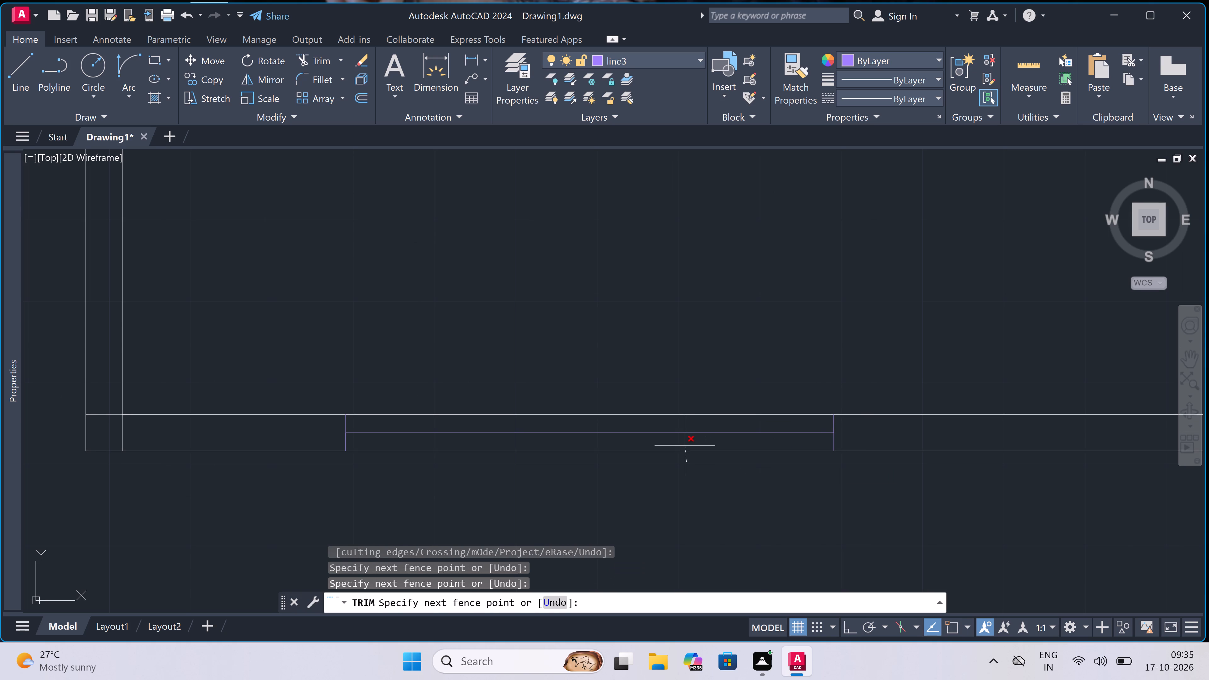
pyautogui.click(675, 414)
pyautogui.tripleClick(680, 400)
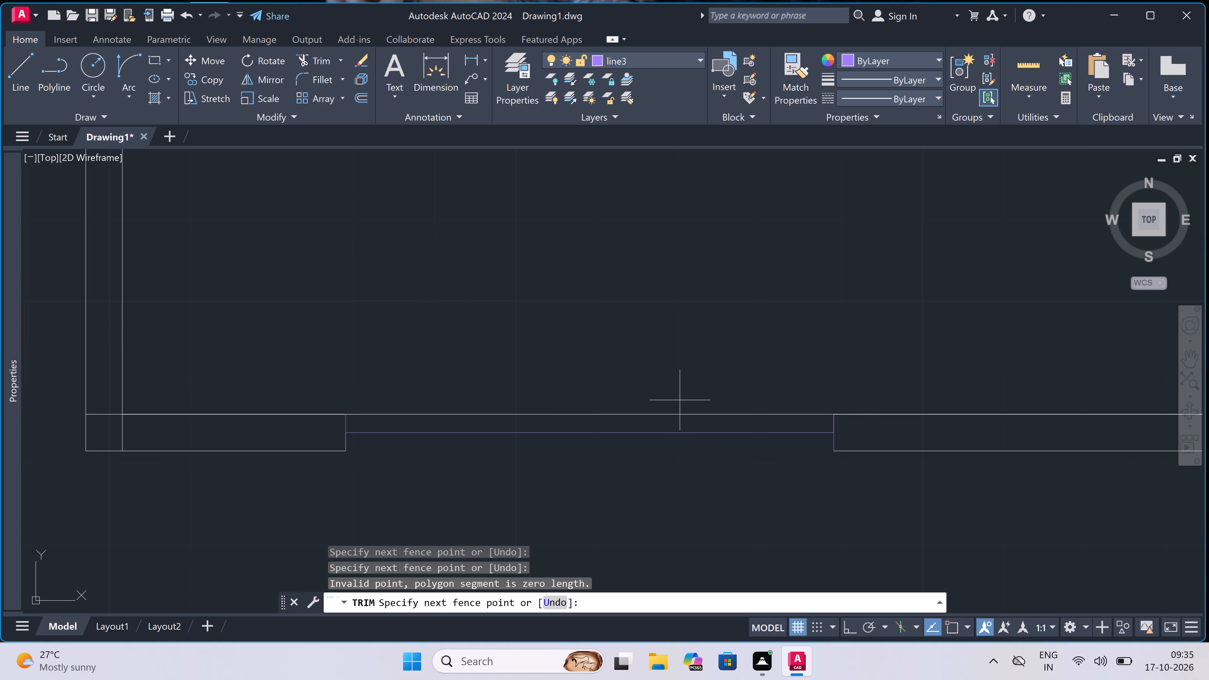
pyautogui.doubleClick(664, 421)
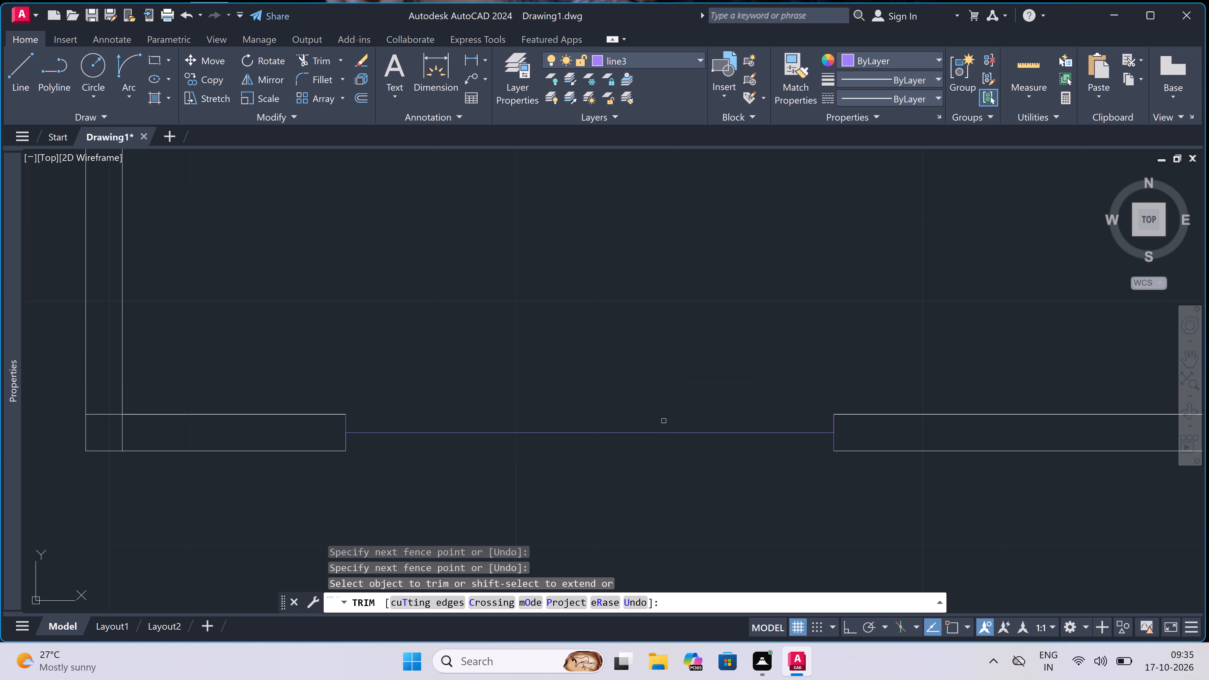
pyautogui.press('Escape')
# Draw the inner and outer face lines between the jambs of the left master bedroom's bottom-wall window.
pyautogui.press('l')
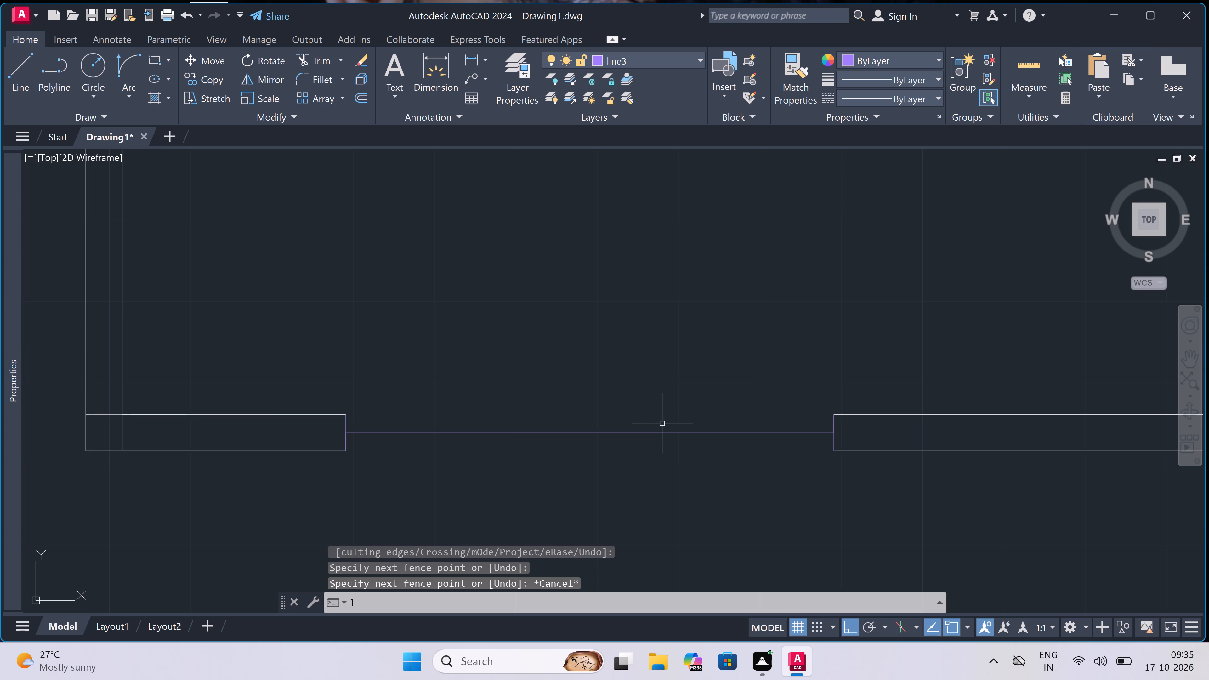
pyautogui.press('space')
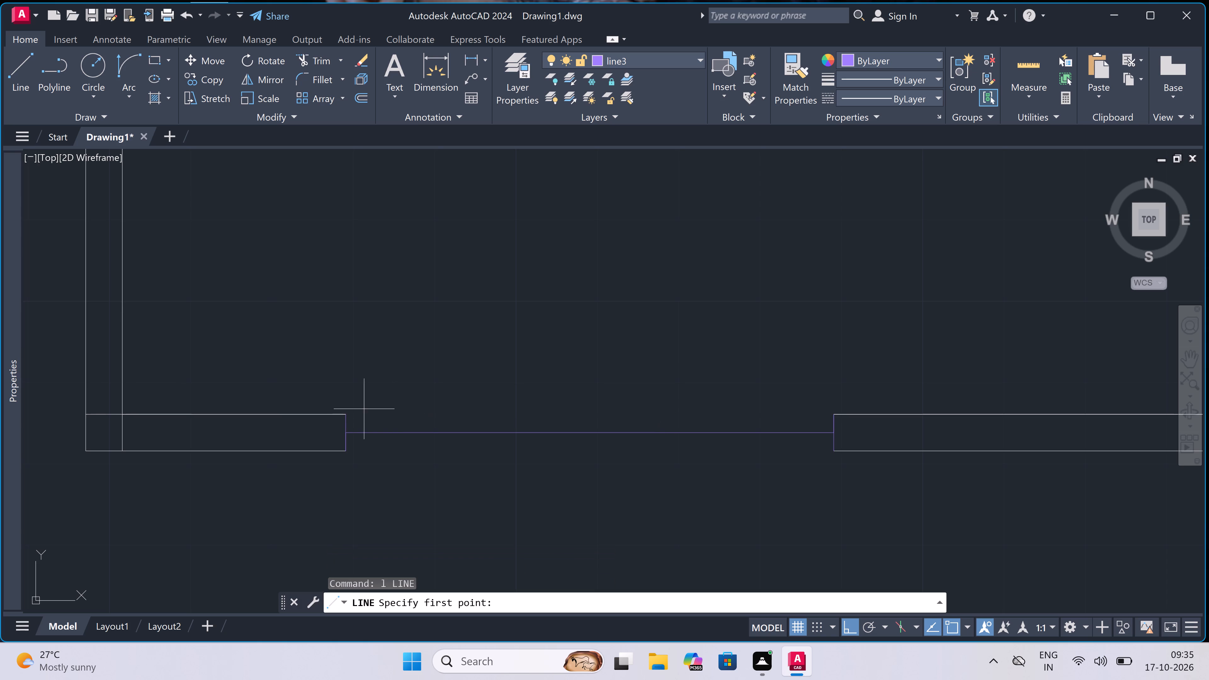
pyautogui.click(352, 413)
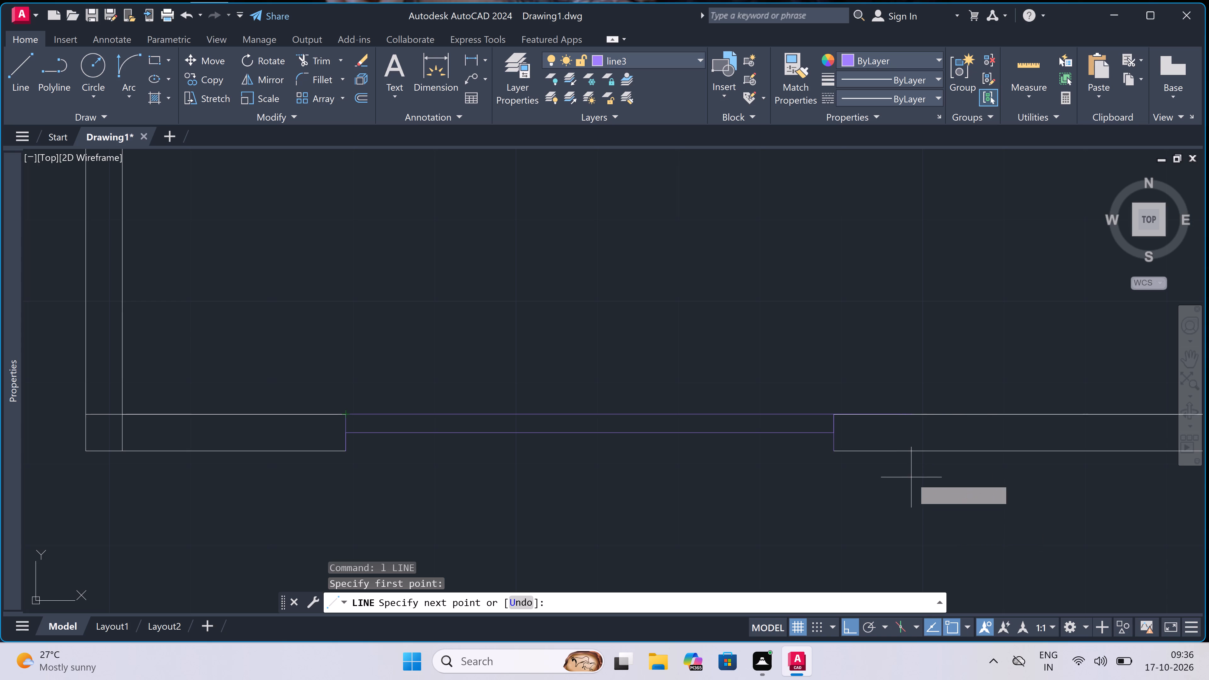
pyautogui.click(831, 417)
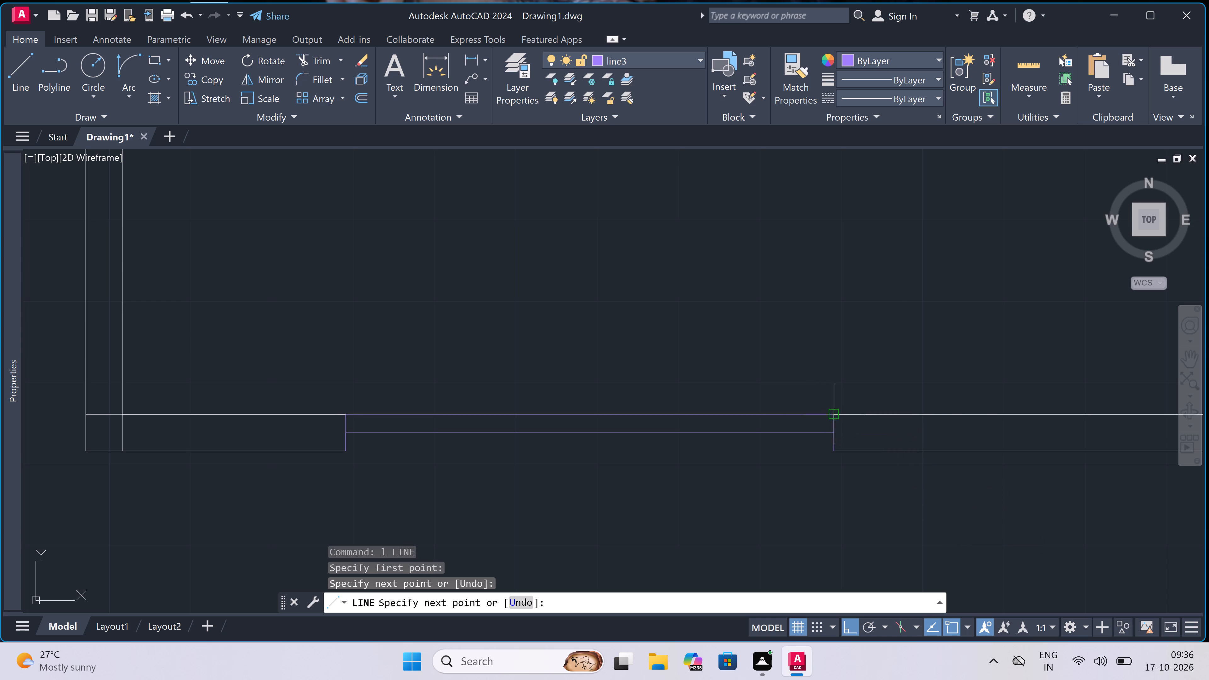
pyautogui.press('Escape')
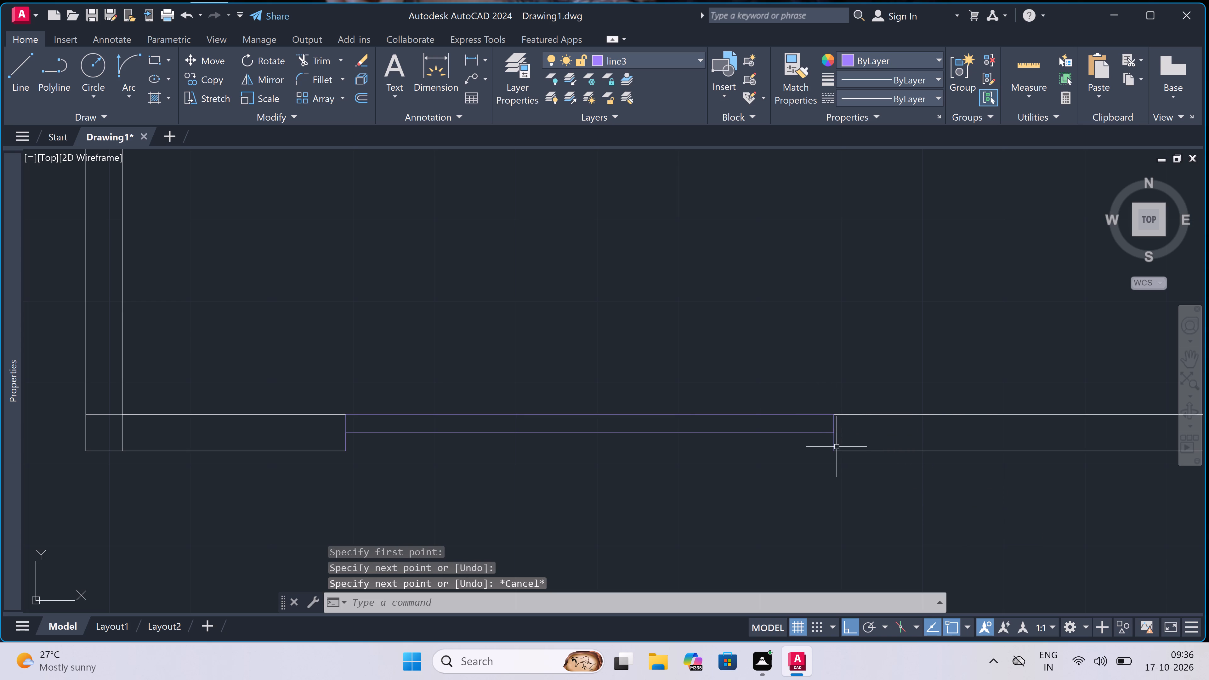
pyautogui.press('space')
pyautogui.click(830, 444)
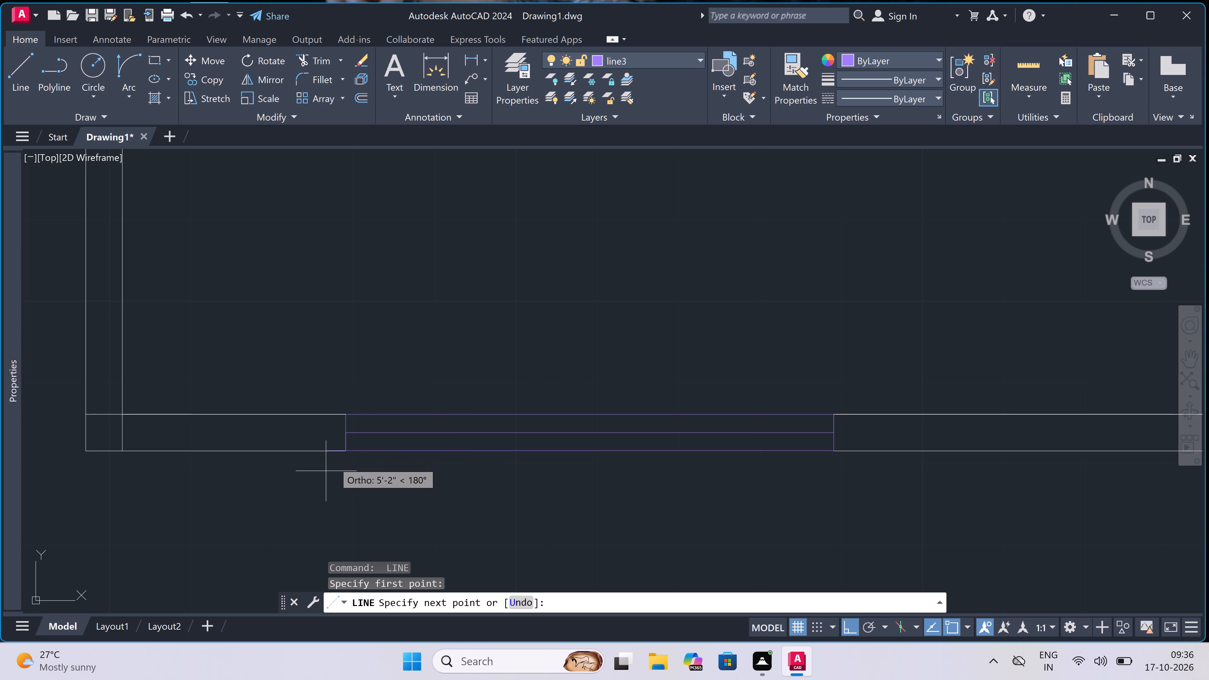
pyautogui.doubleClick(342, 451)
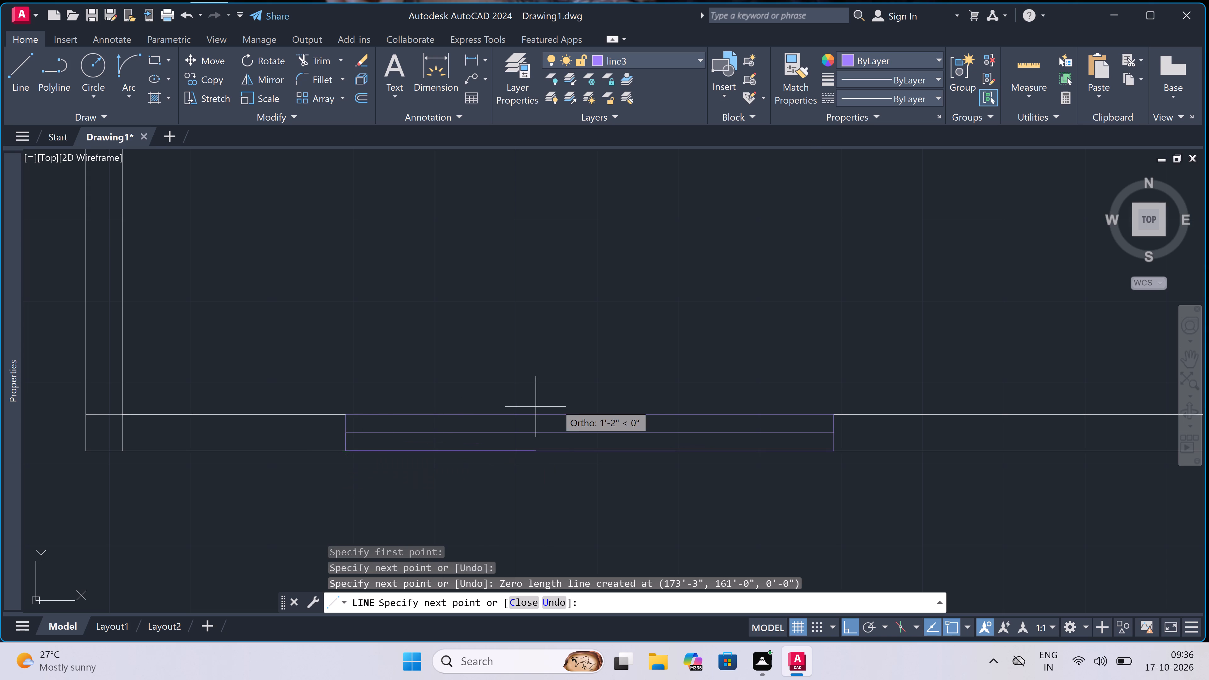
pyautogui.press('Escape')
# Trim the overlapping inner wall lines at the plan's lower-left exterior corner.
pyautogui.scroll(-4, 579, 397)
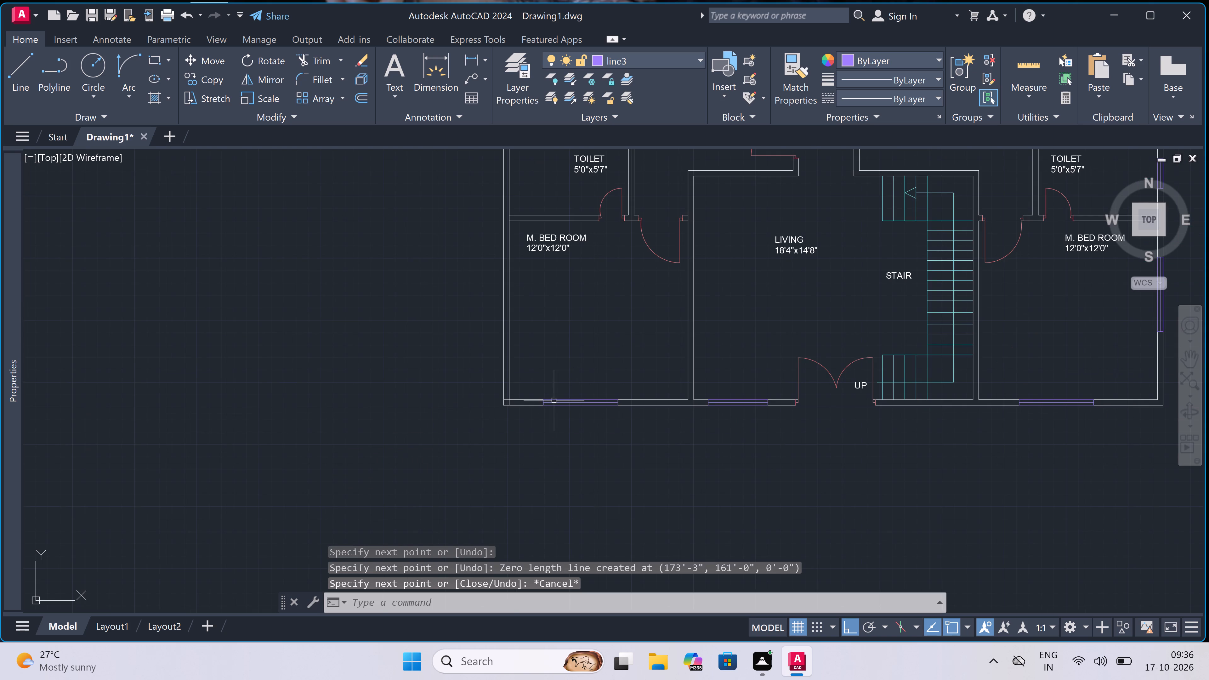
pyautogui.scroll(2, 517, 399)
pyautogui.scroll(3, 488, 418)
pyautogui.write('tr')
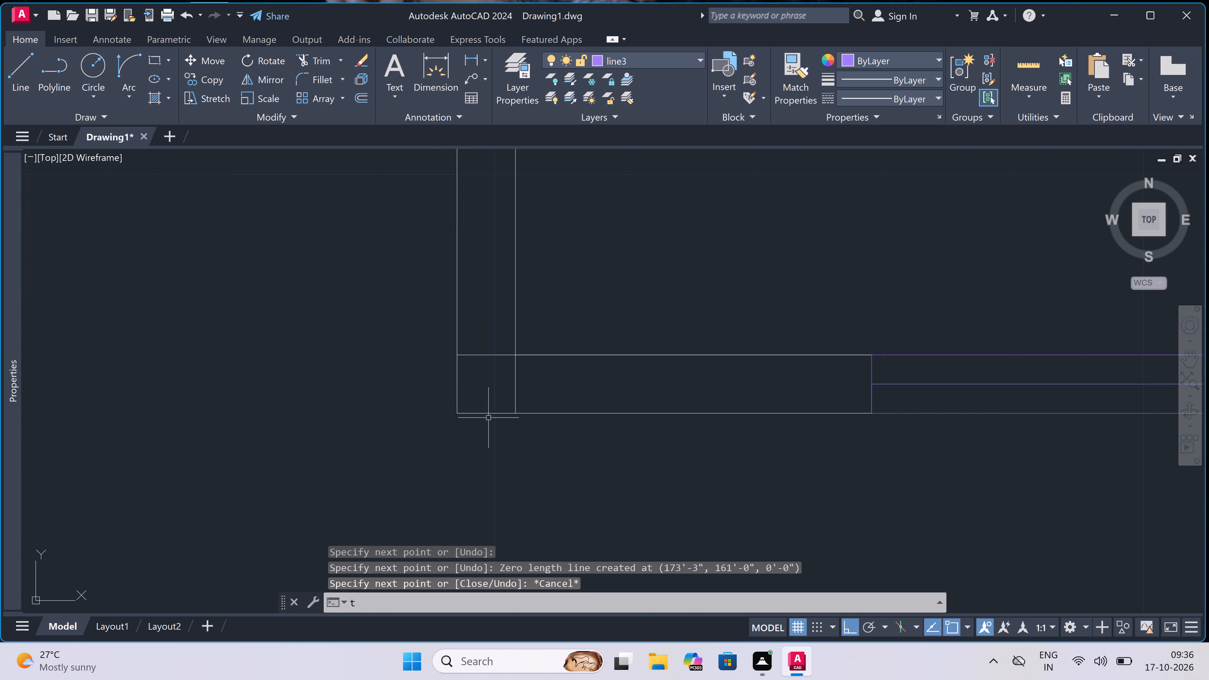
pyautogui.press('space')
pyautogui.click(488, 342)
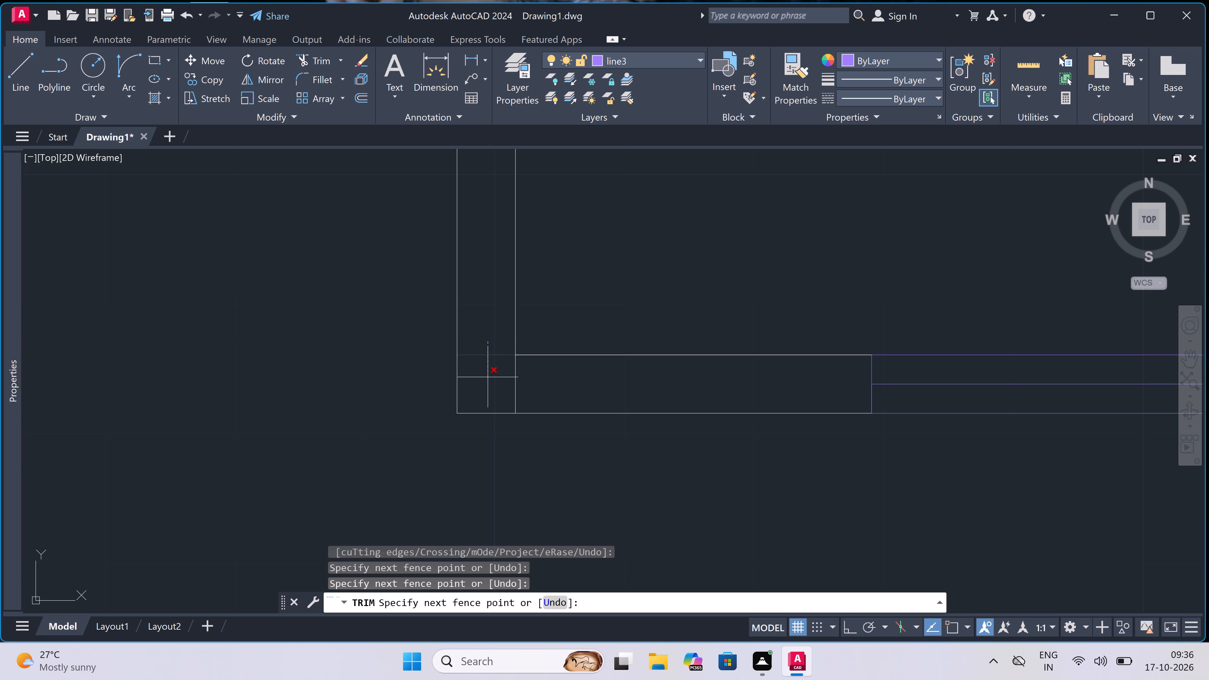
pyautogui.click(488, 377)
pyautogui.click(489, 383)
pyautogui.rightClick(569, 382)
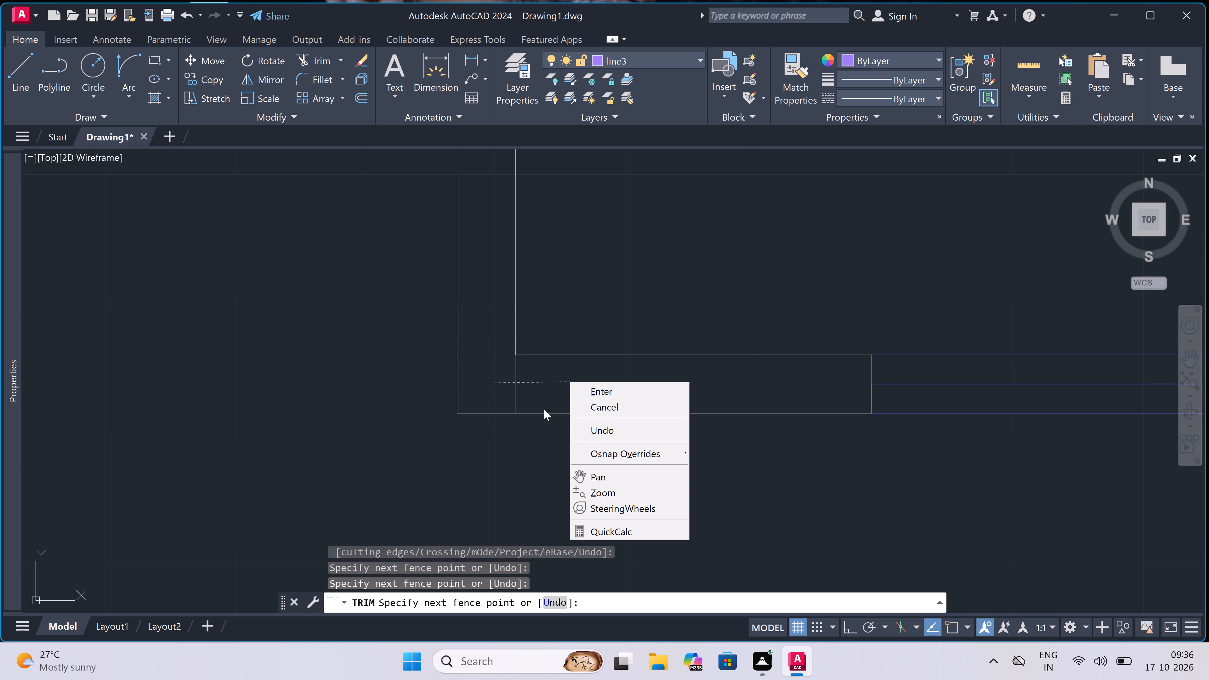
pyautogui.doubleClick(513, 388)
pyautogui.click(521, 384)
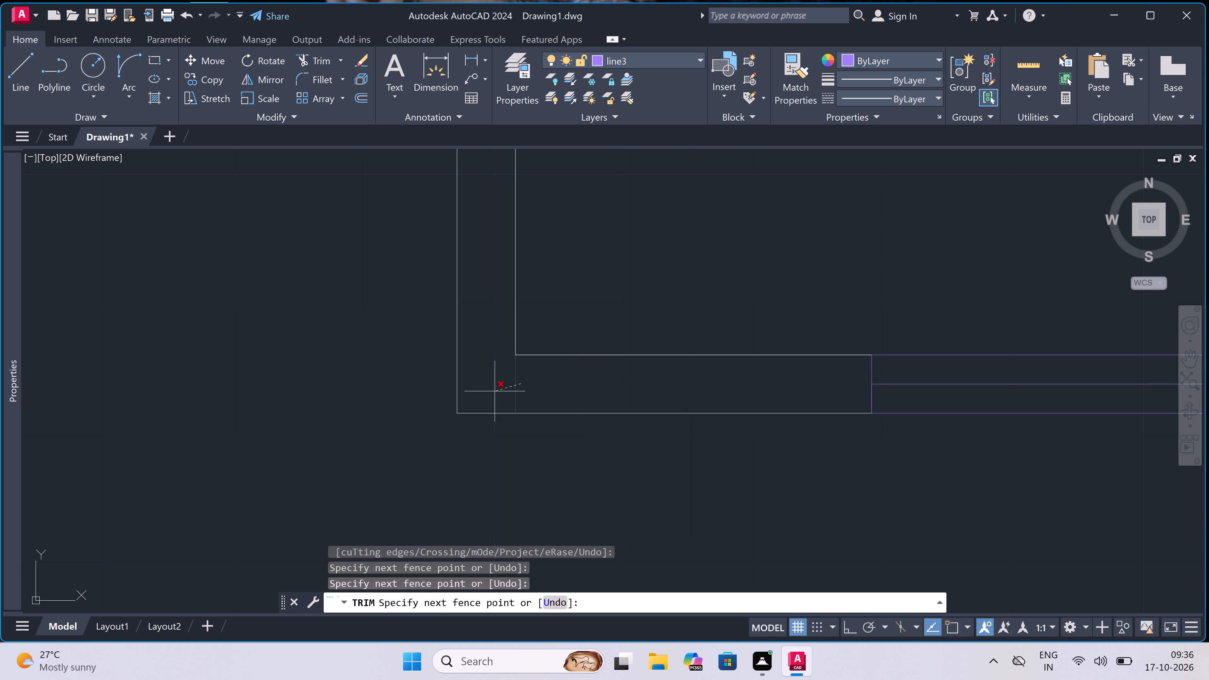
pyautogui.click(495, 391)
pyautogui.press('Escape')
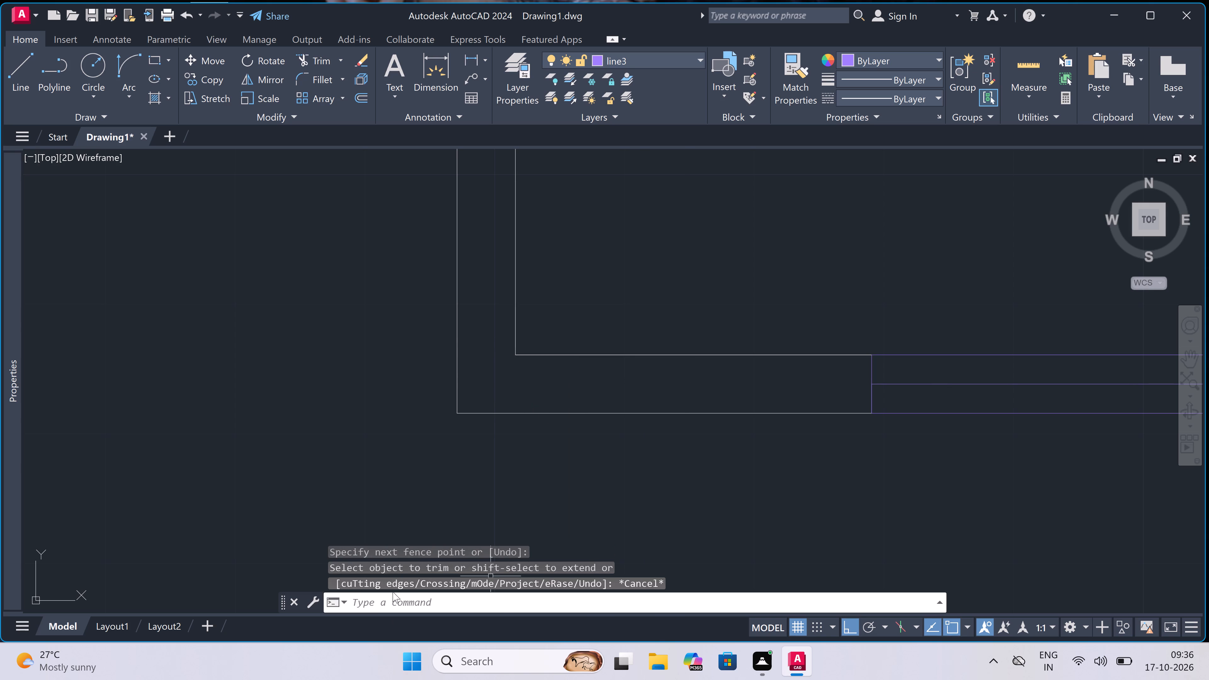
# Draw a 5' window centreline with a jamb line across the wall at each end in the left master bedroom's left exterior wall.
pyautogui.scroll(-3, 445, 454)
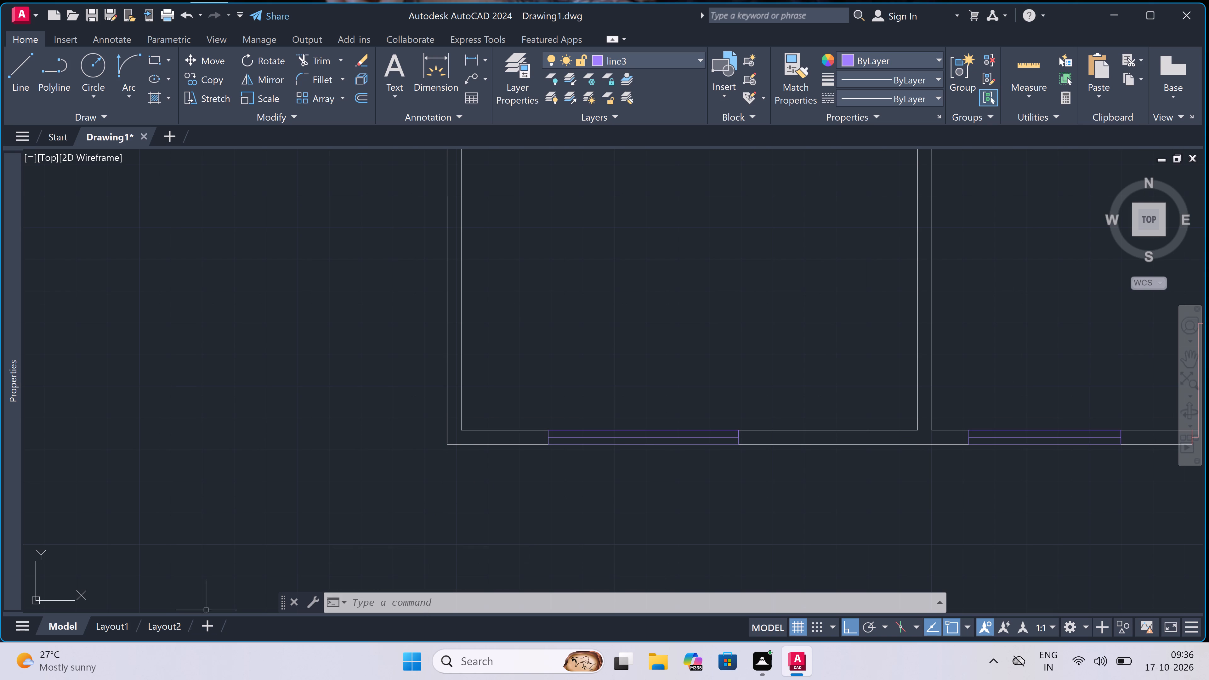
pyautogui.scroll(-4, 472, 425)
pyautogui.scroll(2, 475, 360)
pyautogui.press('l')
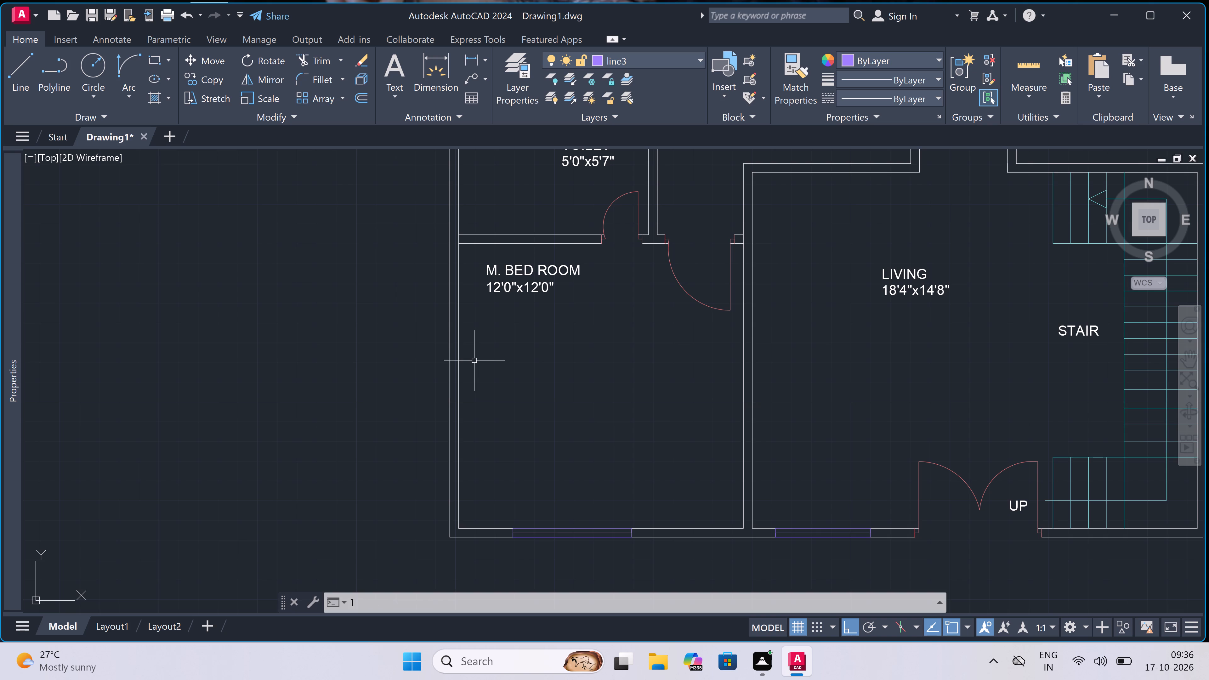
pyautogui.press('space')
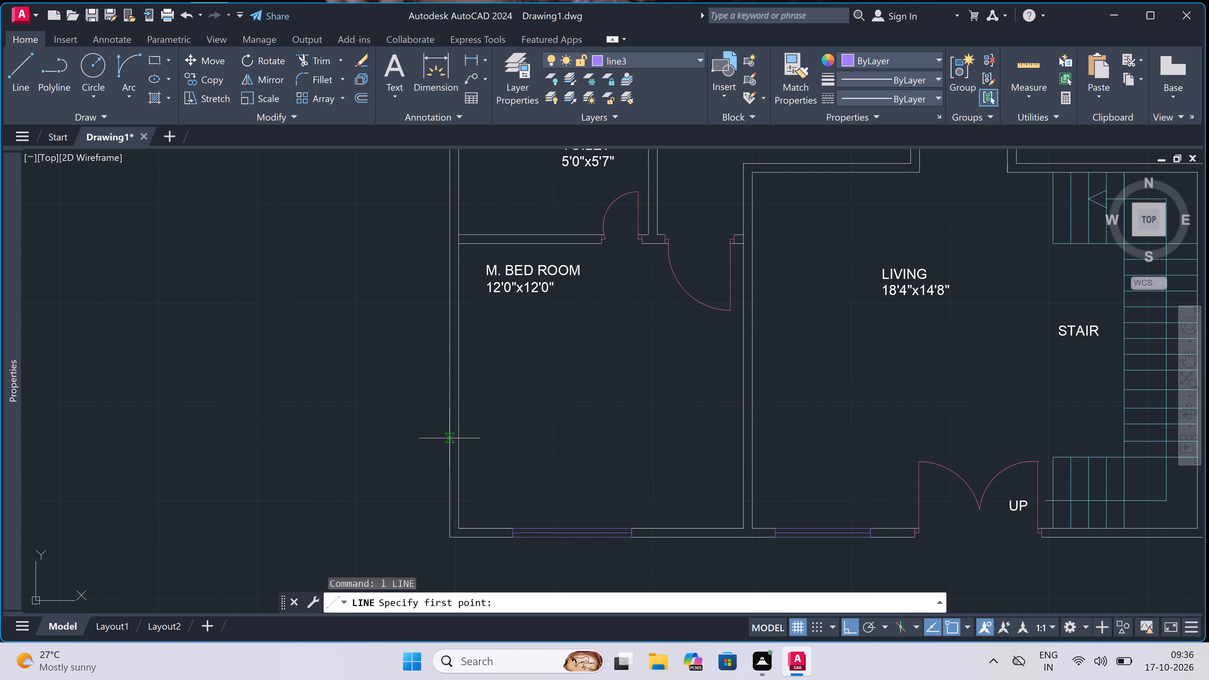
pyautogui.doubleClick(448, 428)
pyautogui.click(458, 427)
pyautogui.scroll(2, 454, 426)
pyautogui.click(450, 425)
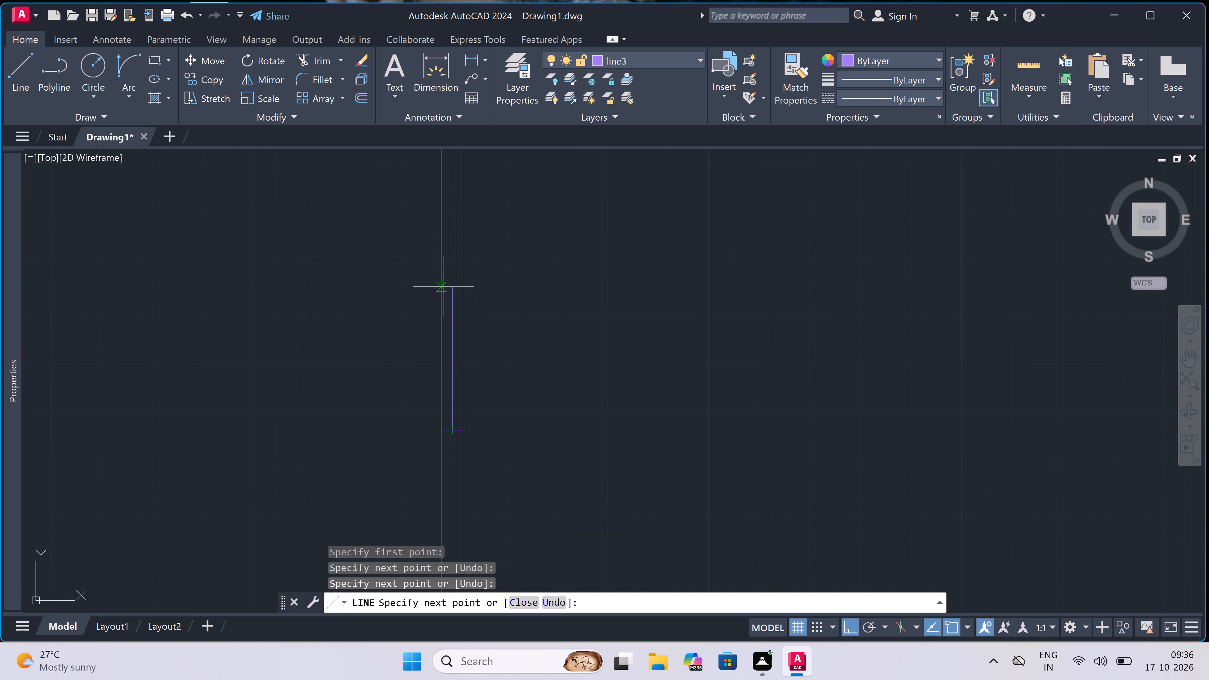
pyautogui.write("5'")
pyautogui.press('space')
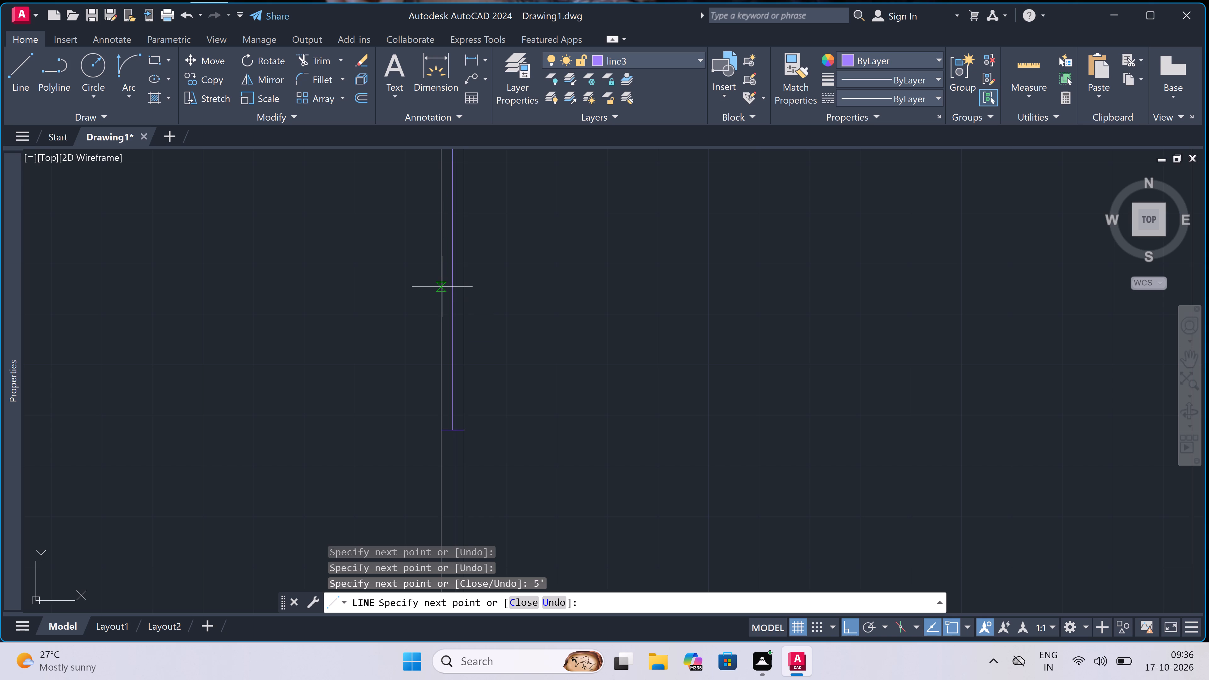
pyautogui.scroll(-3, 441, 302)
pyautogui.scroll(3, 434, 278)
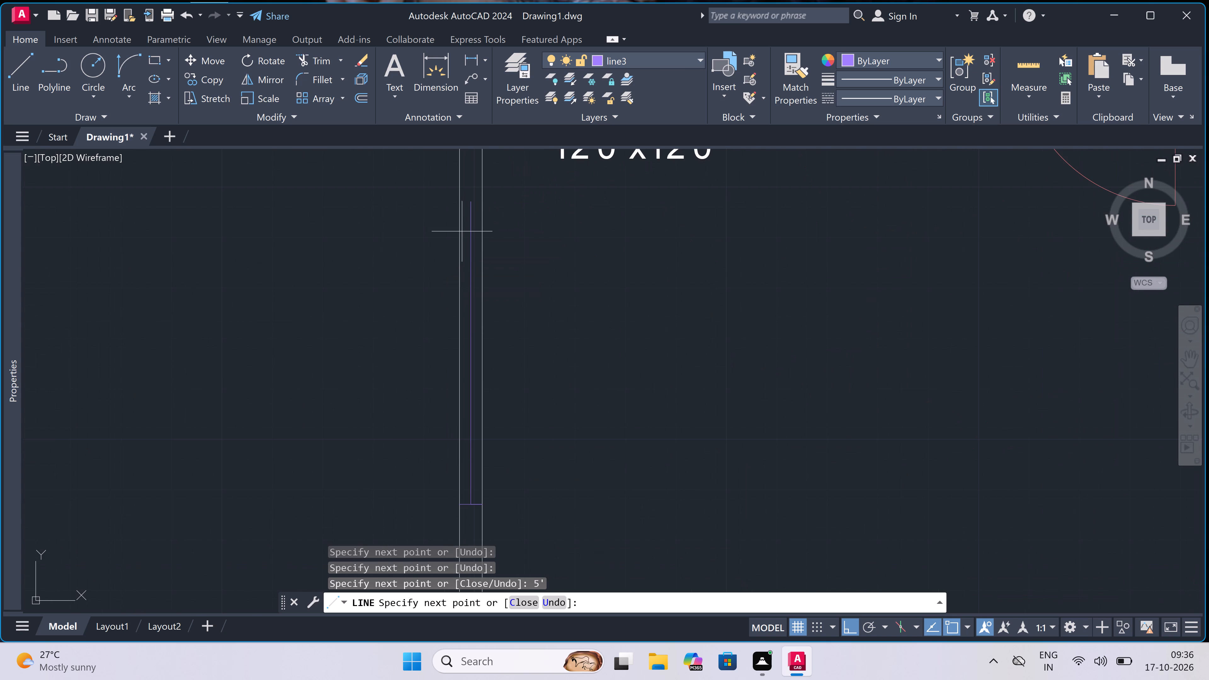
pyautogui.scroll(3, 465, 208)
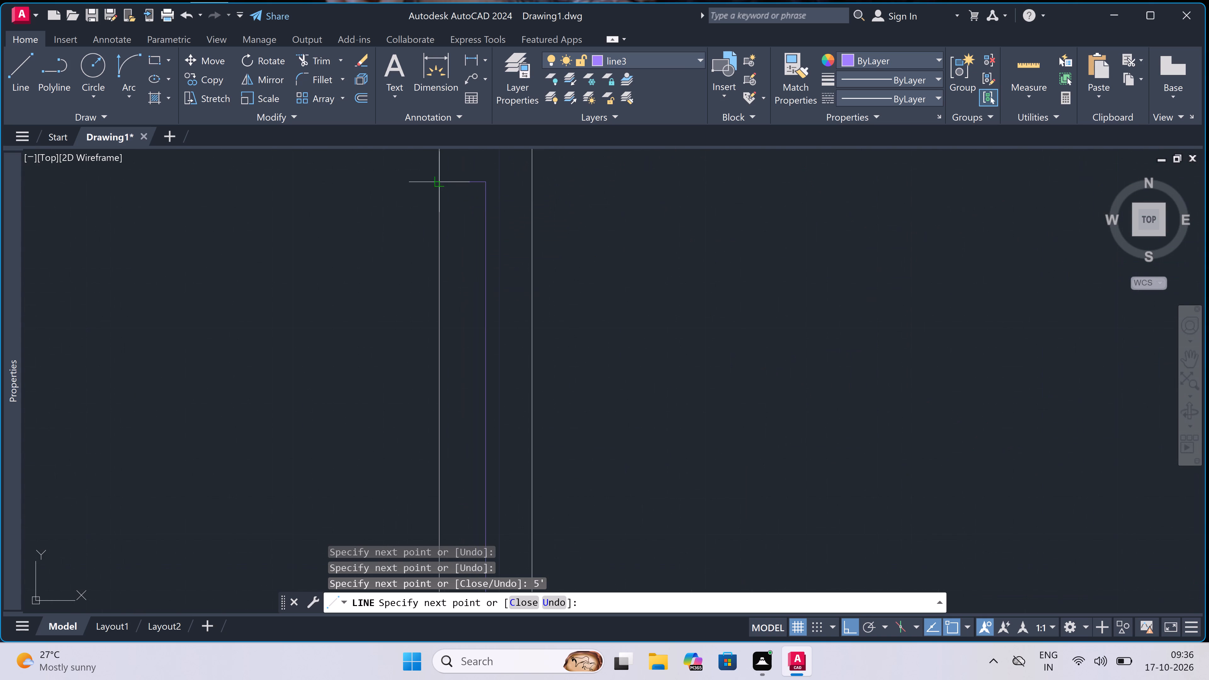
pyautogui.click(435, 182)
pyautogui.click(533, 182)
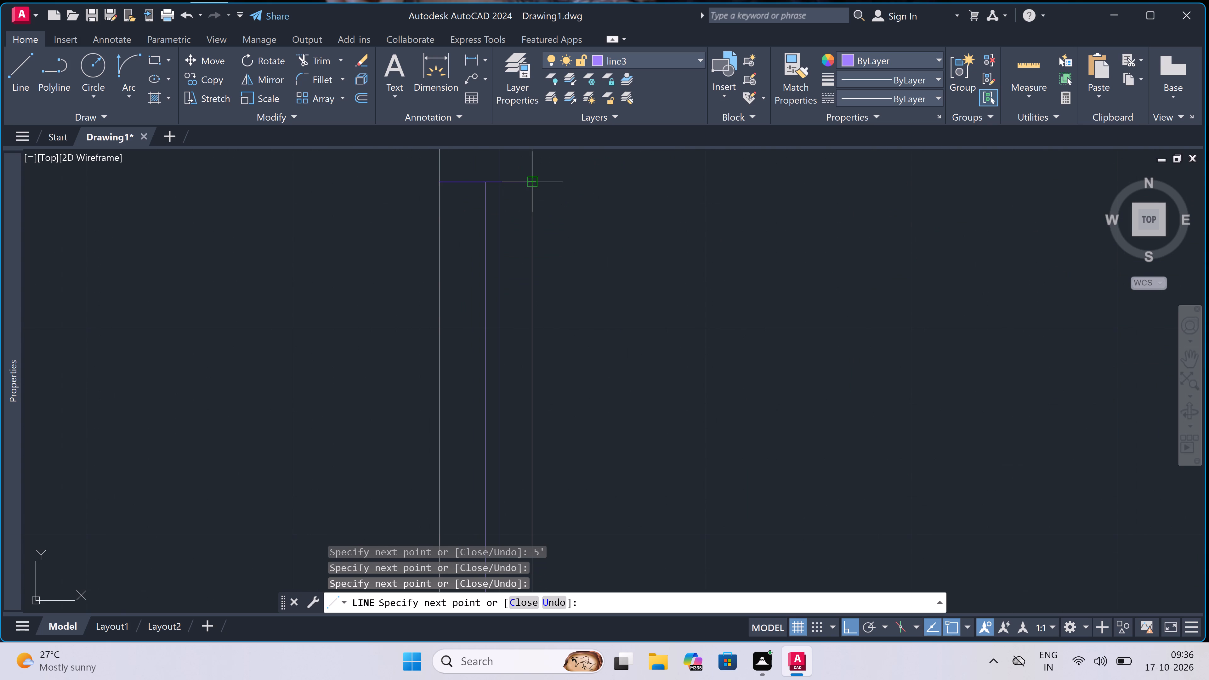
pyautogui.press('Escape')
# Trim both wall lines between the jambs of the left master bedroom's left-wall window.
pyautogui.scroll(-3, 533, 183)
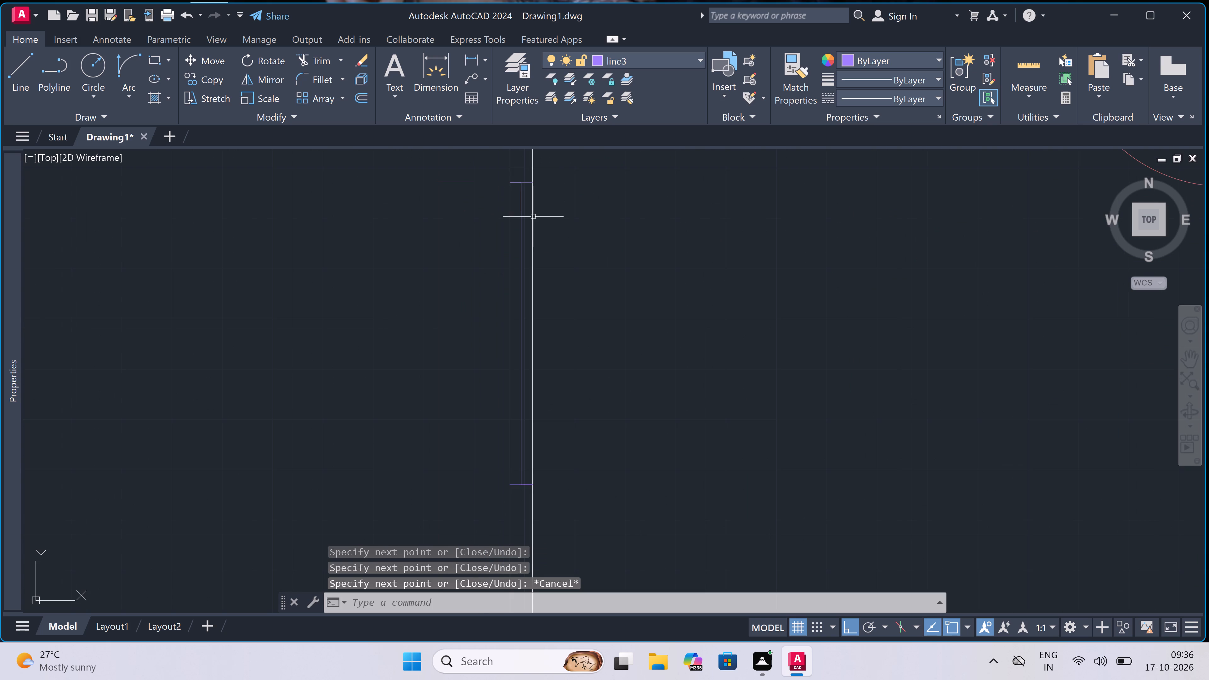
pyautogui.press('t')
pyautogui.press('r')
pyautogui.press('space')
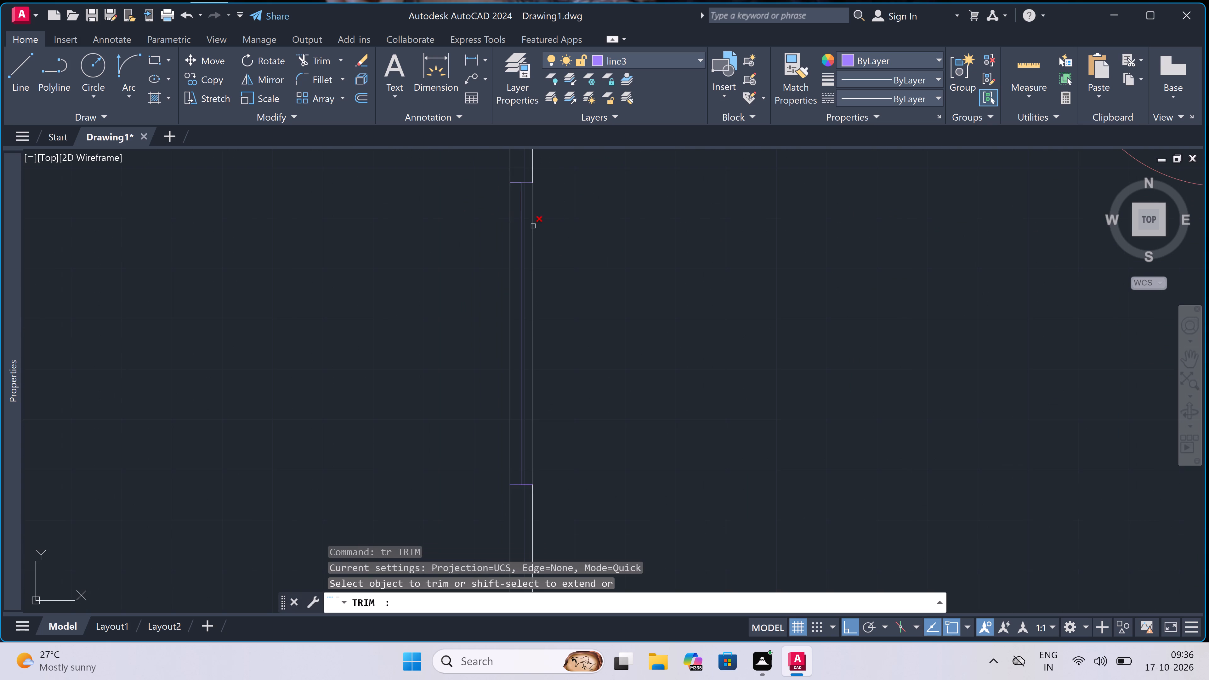
pyautogui.moveTo(534, 236); pyautogui.dragTo(536, 231)
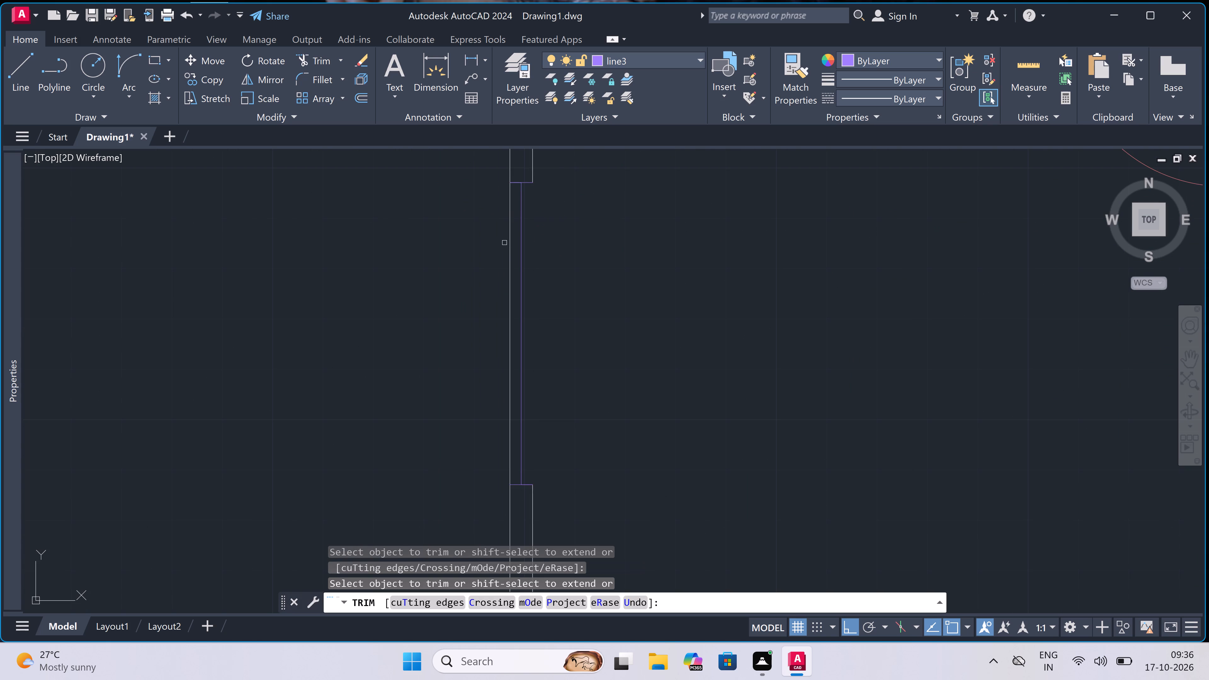
pyautogui.click(508, 236)
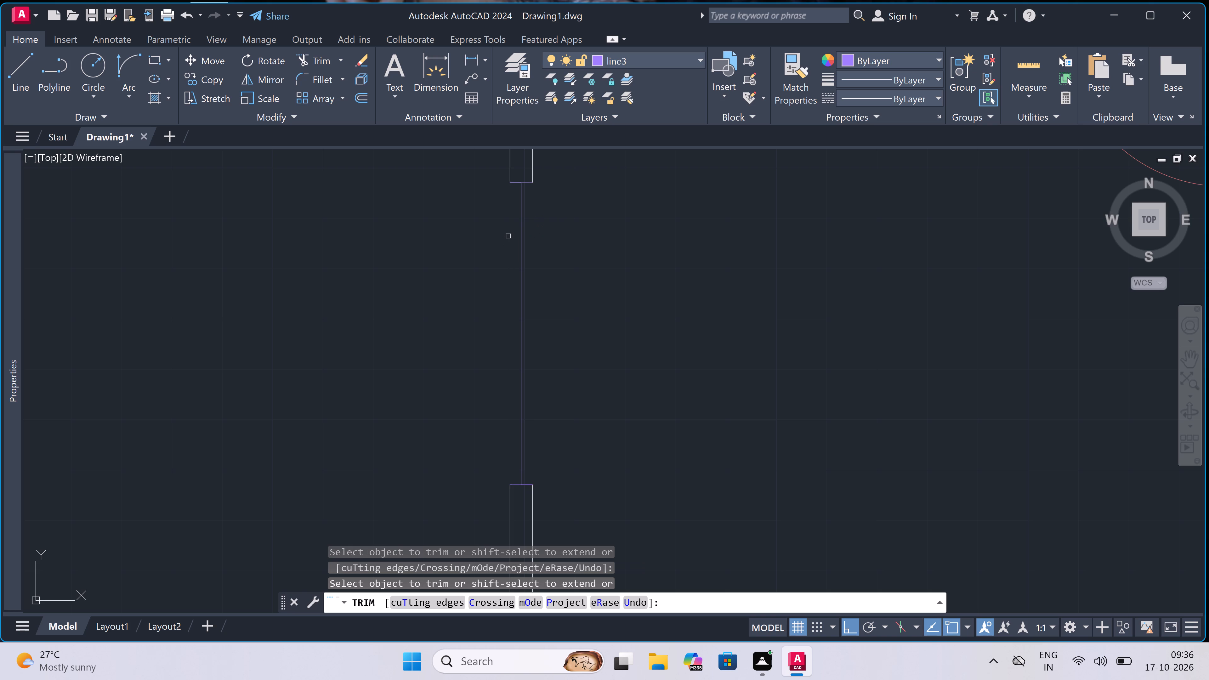
pyautogui.press('Escape')
# Draw the outer and inner face lines between the jambs of the left master bedroom's left-wall window.
pyautogui.press('l')
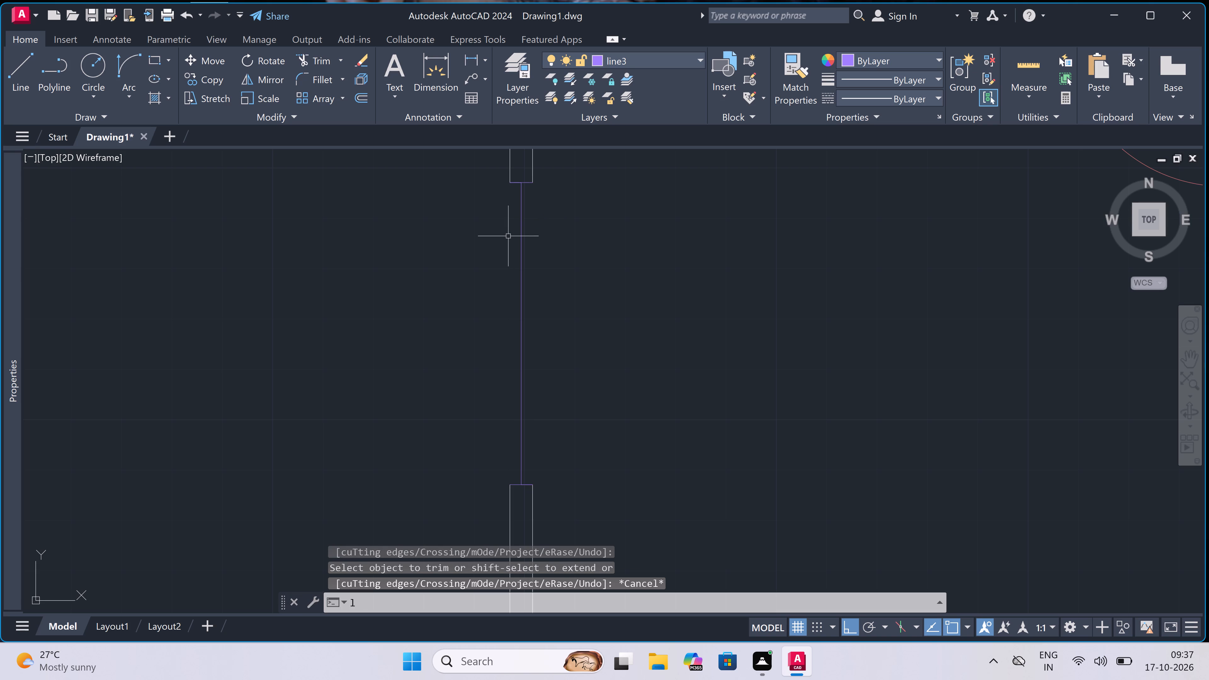
pyautogui.press('space')
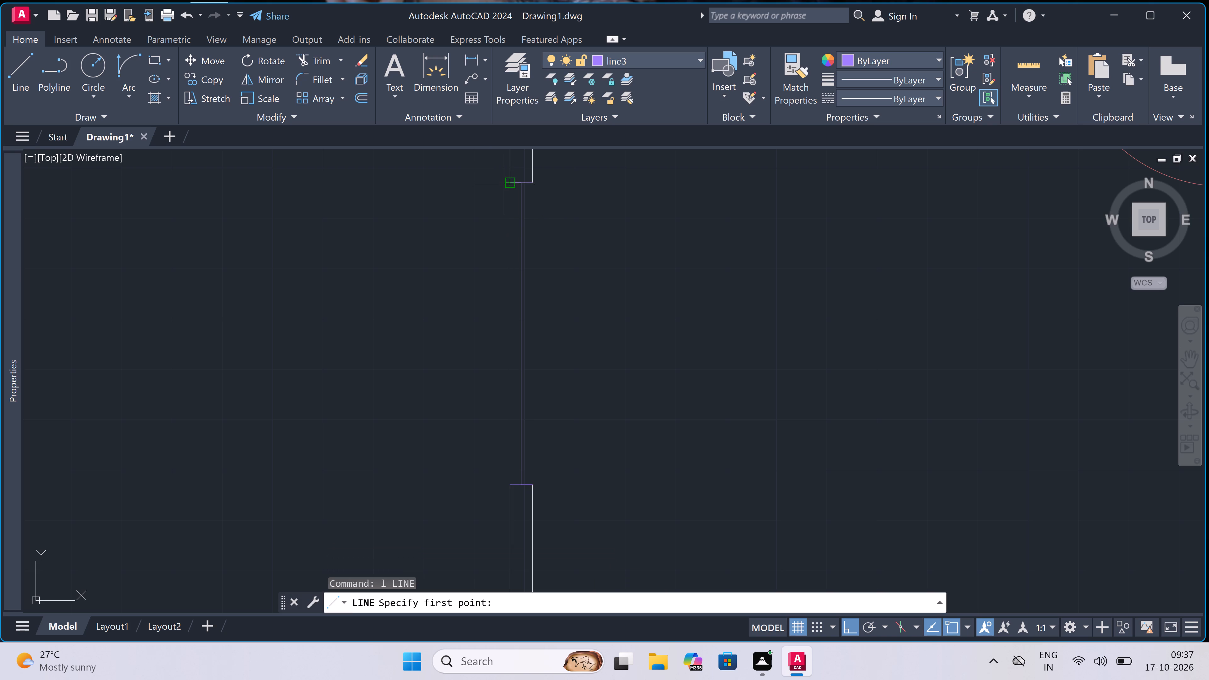
pyautogui.click(508, 182)
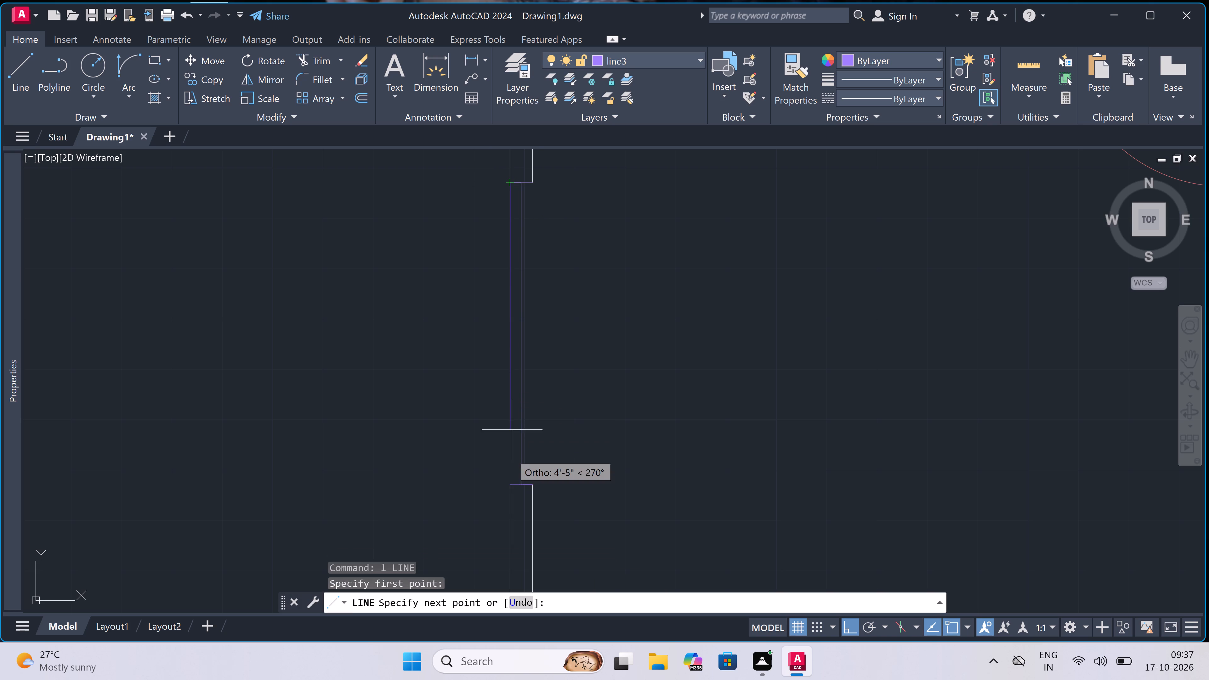
pyautogui.click(510, 488)
pyautogui.press('Escape')
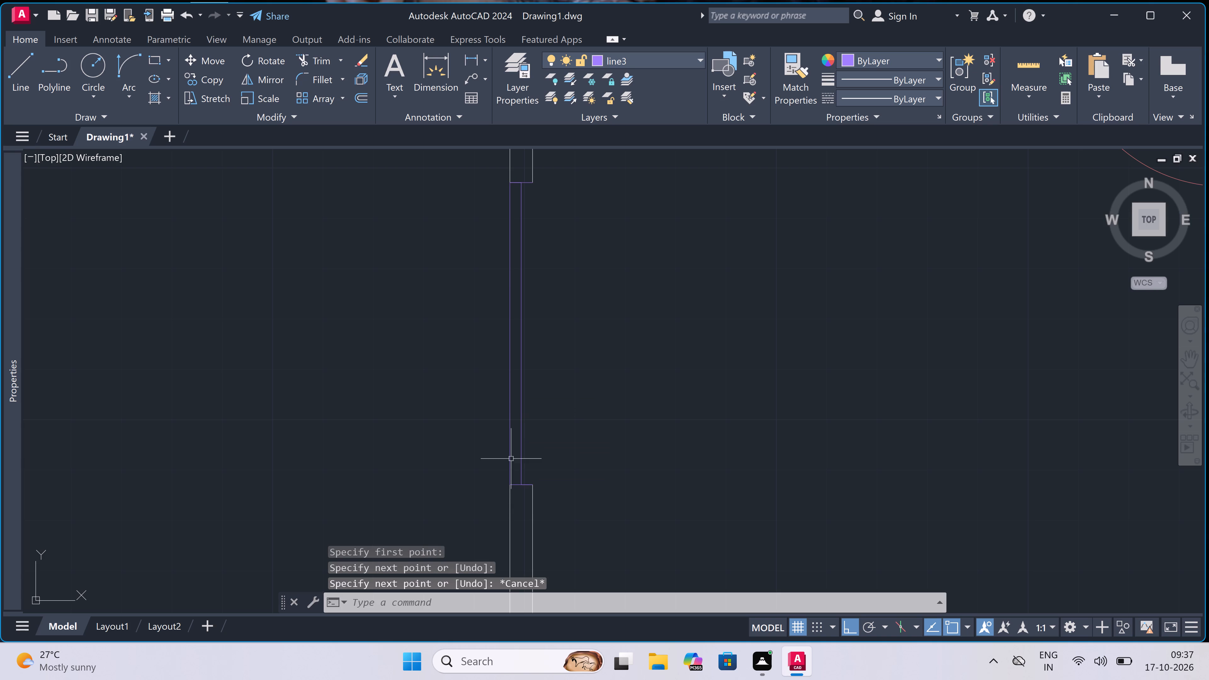
pyautogui.press('space')
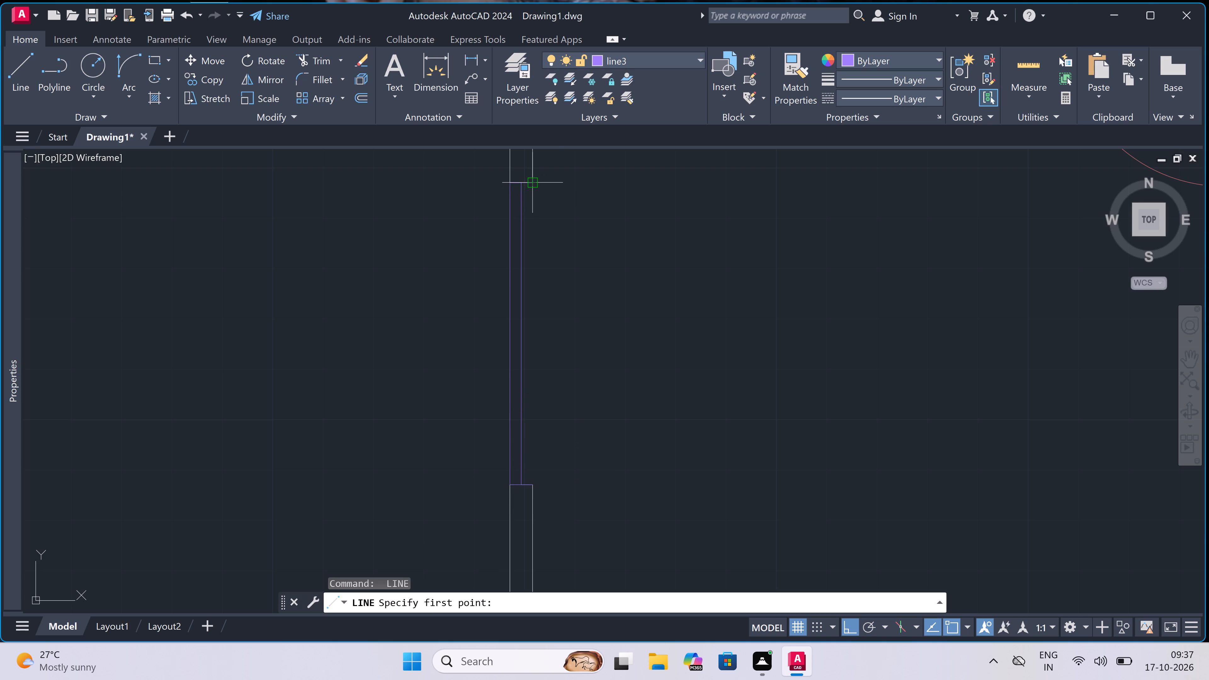
pyautogui.click(531, 183)
pyautogui.moveTo(534, 488); pyautogui.dragTo(526, 480)
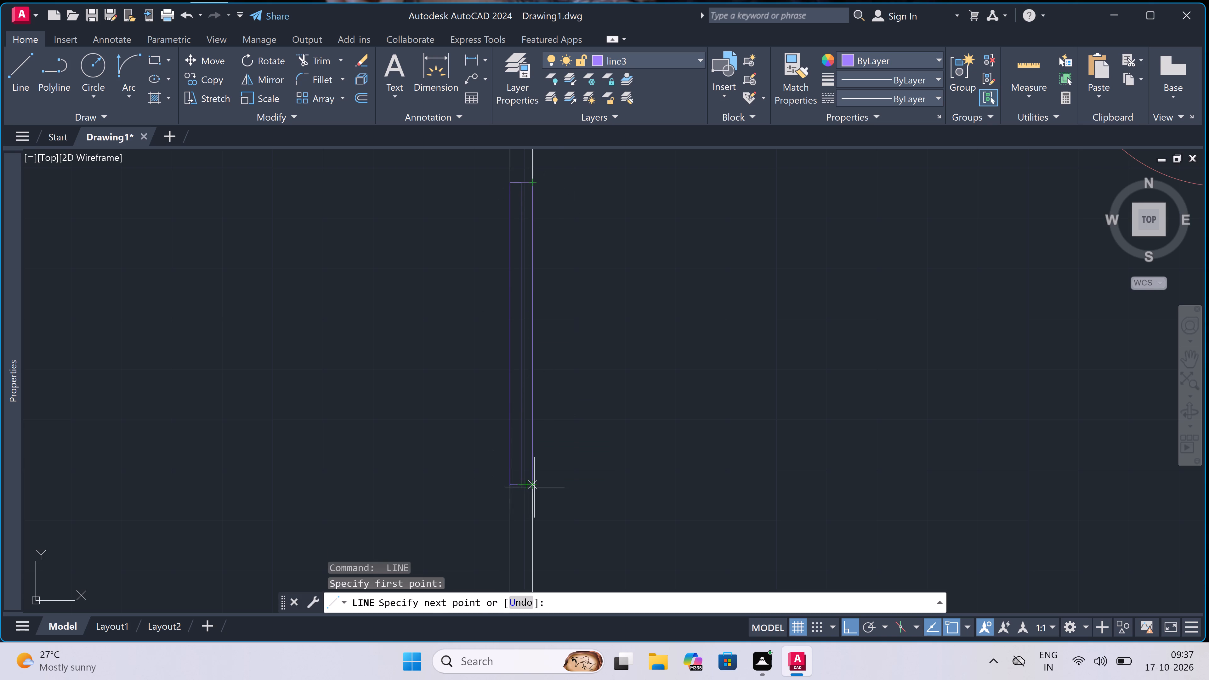
pyautogui.press('Escape')
# Draw a 2' window centreline with a jamb line across the wall at each end in the left 5'0"x5'7" toilet's exterior wall.
pyautogui.scroll(-4, 474, 435)
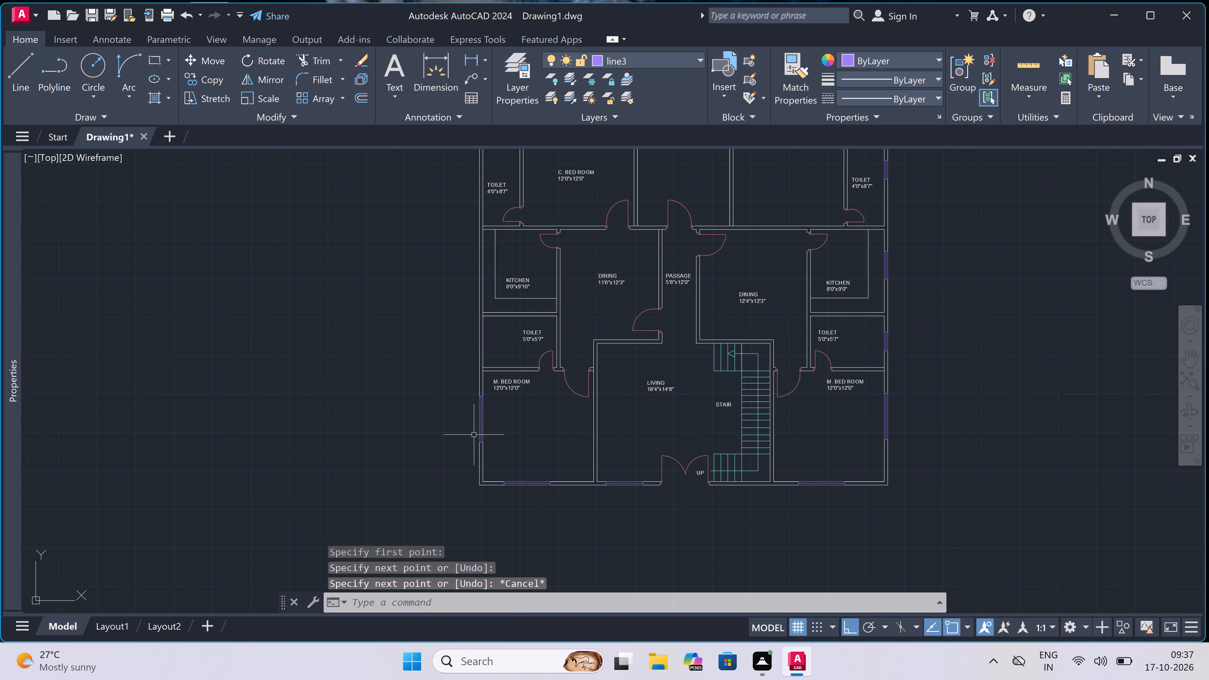
pyautogui.scroll(-2, 364, 437)
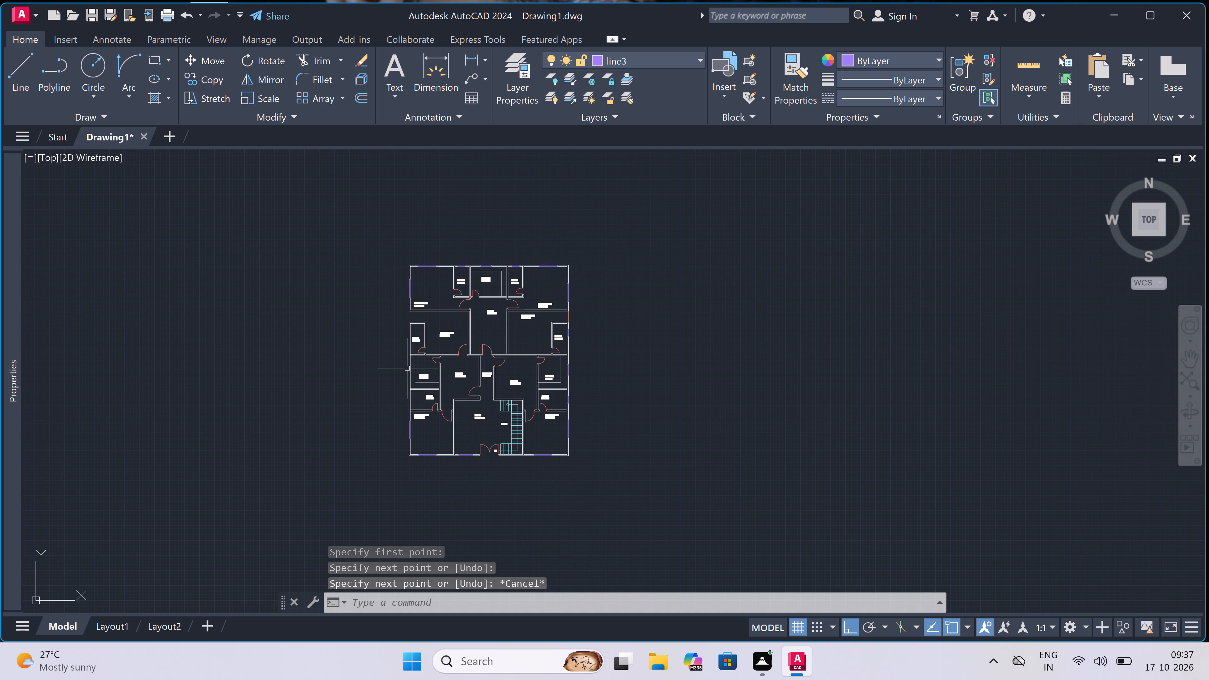
pyautogui.scroll(3, 402, 375)
pyautogui.scroll(-4, 410, 399)
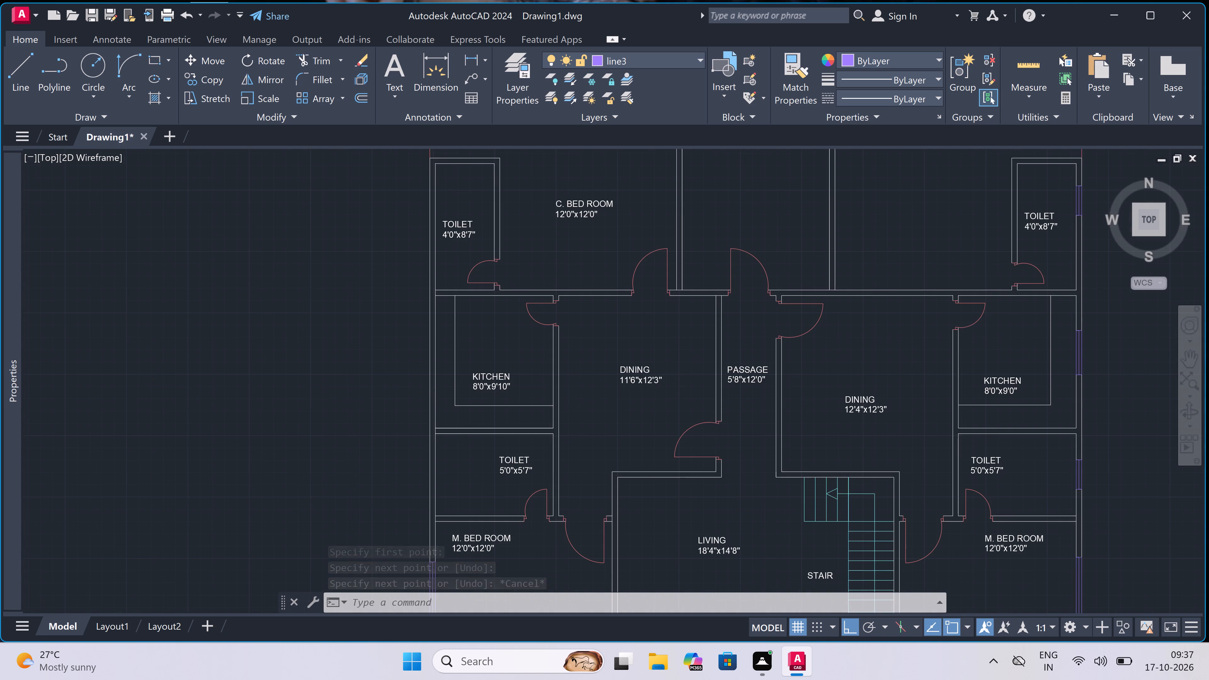
pyautogui.scroll(3, 406, 428)
pyautogui.scroll(2, 411, 357)
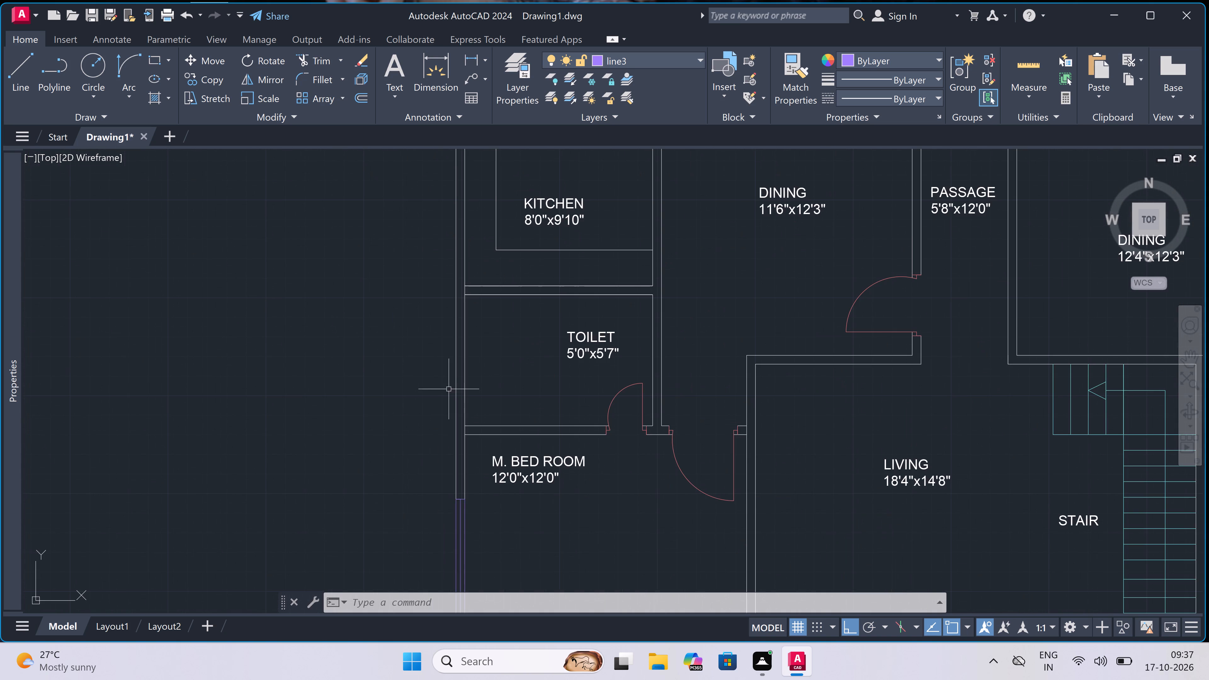
pyautogui.press('space')
pyautogui.scroll(1, 449, 390)
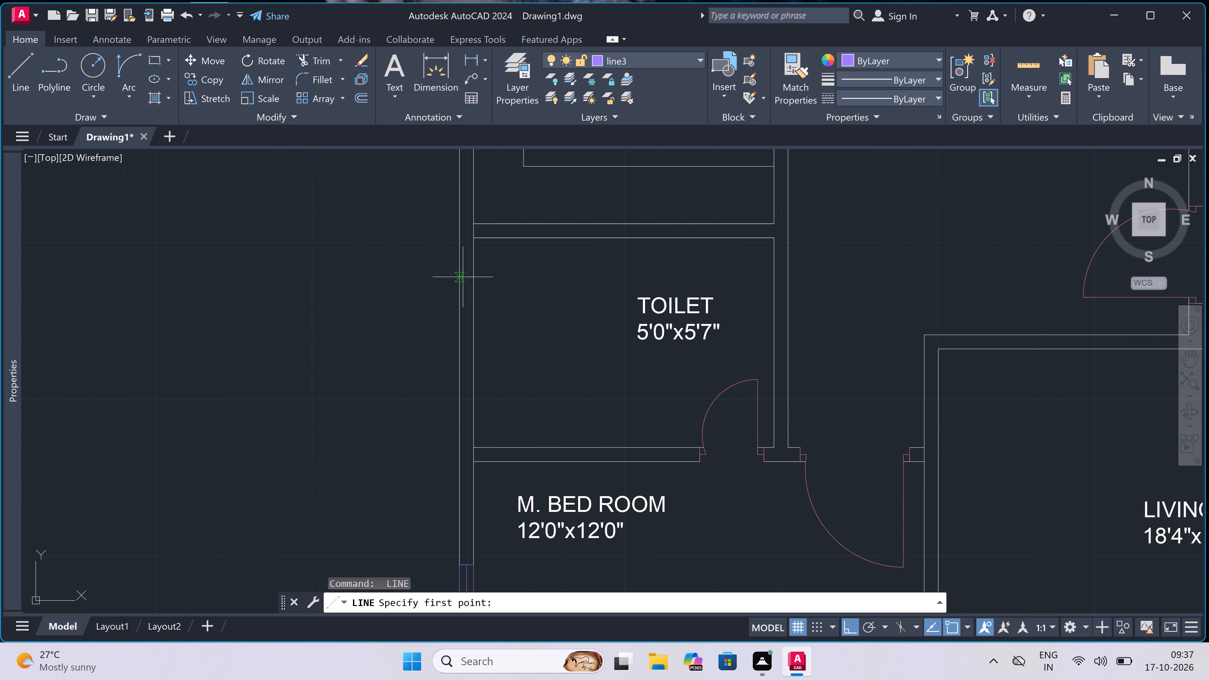
pyautogui.click(463, 268)
pyautogui.click(476, 271)
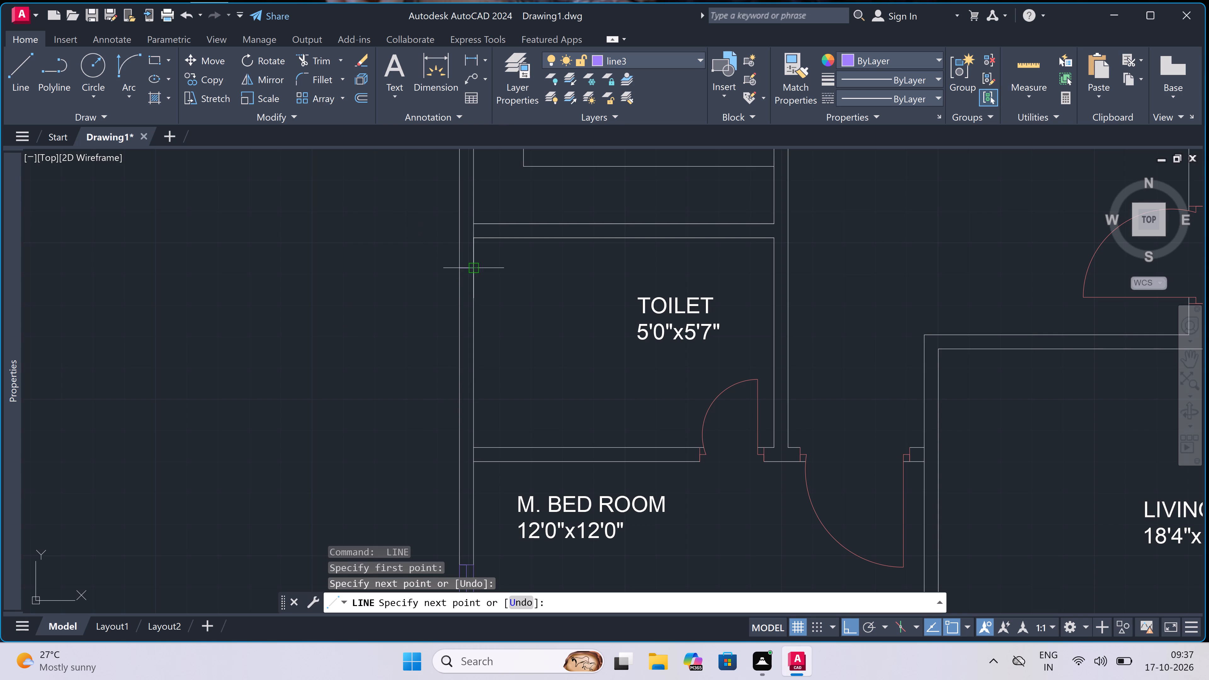
pyautogui.click(467, 268)
pyautogui.press('2')
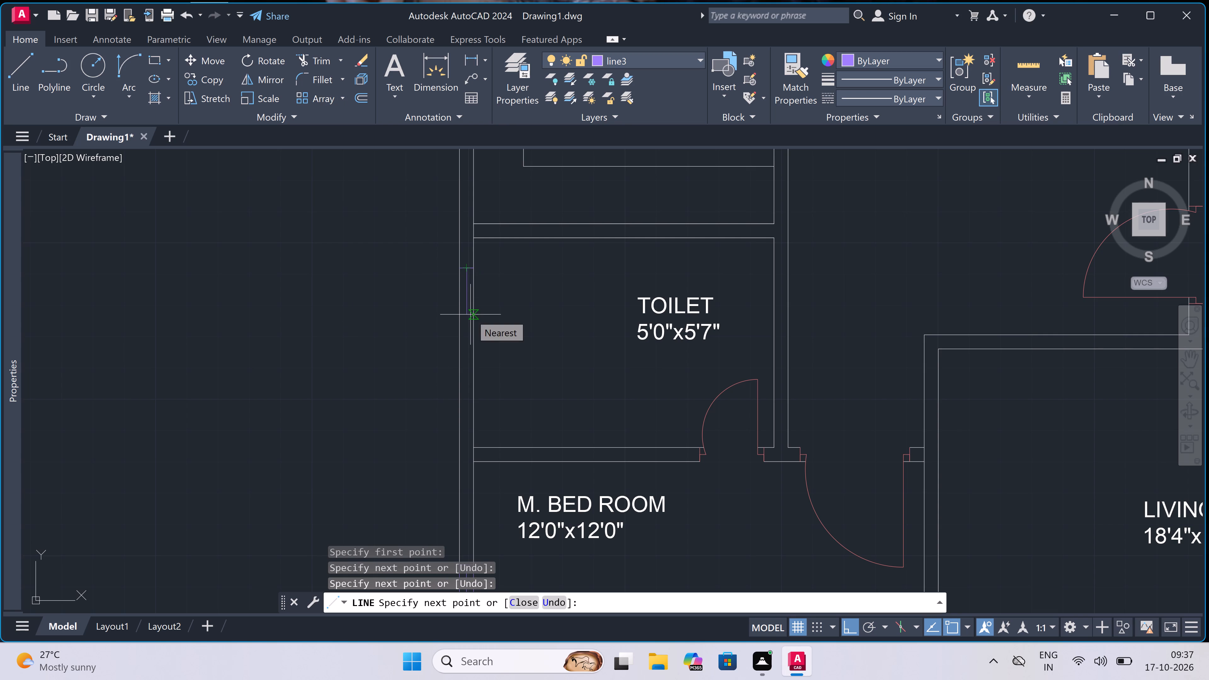
pyautogui.press("'")
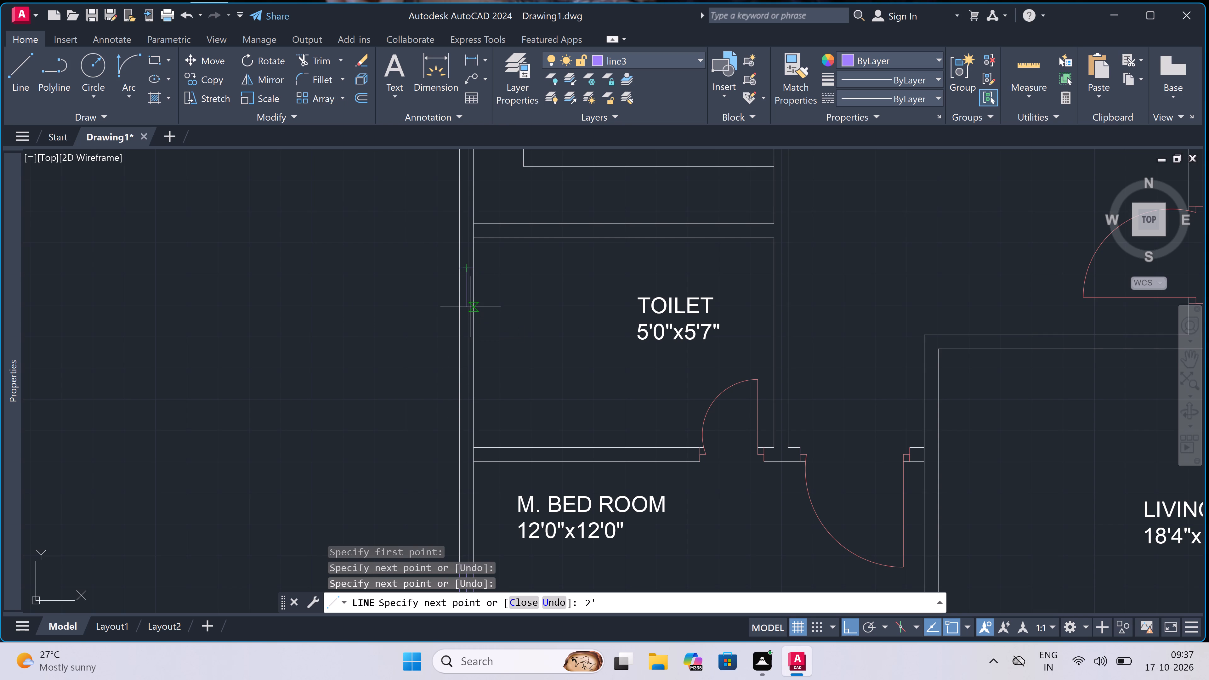
pyautogui.press('space')
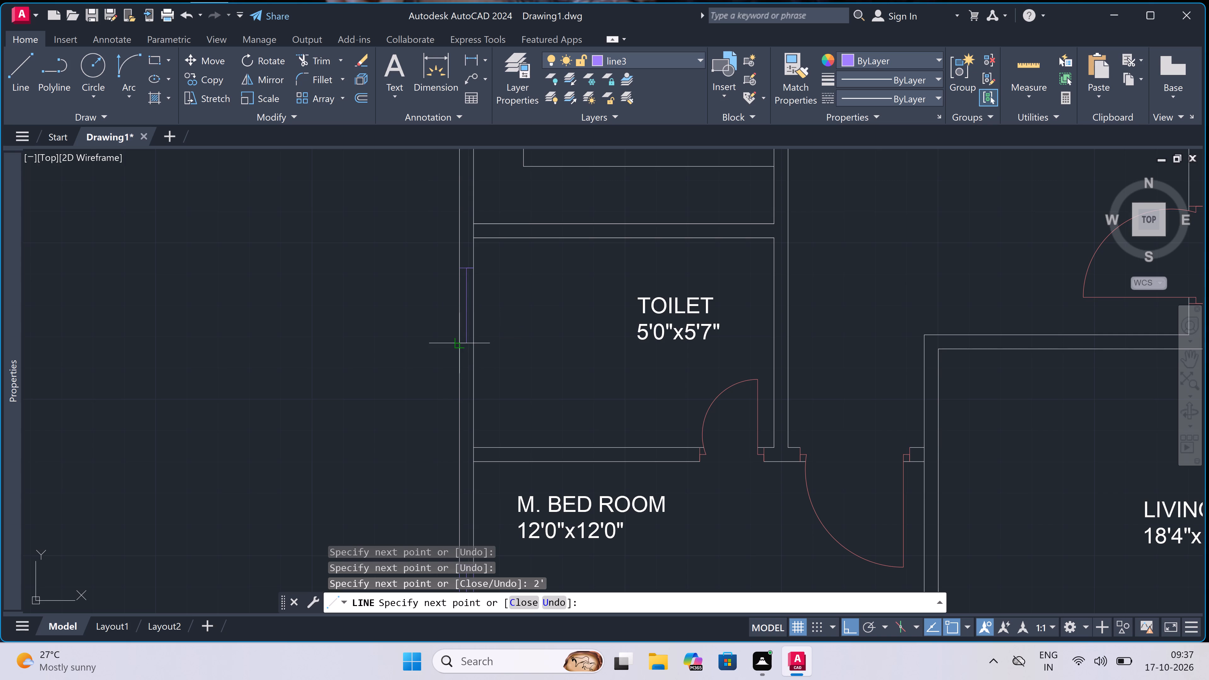
pyautogui.scroll(4, 459, 344)
pyautogui.click(457, 339)
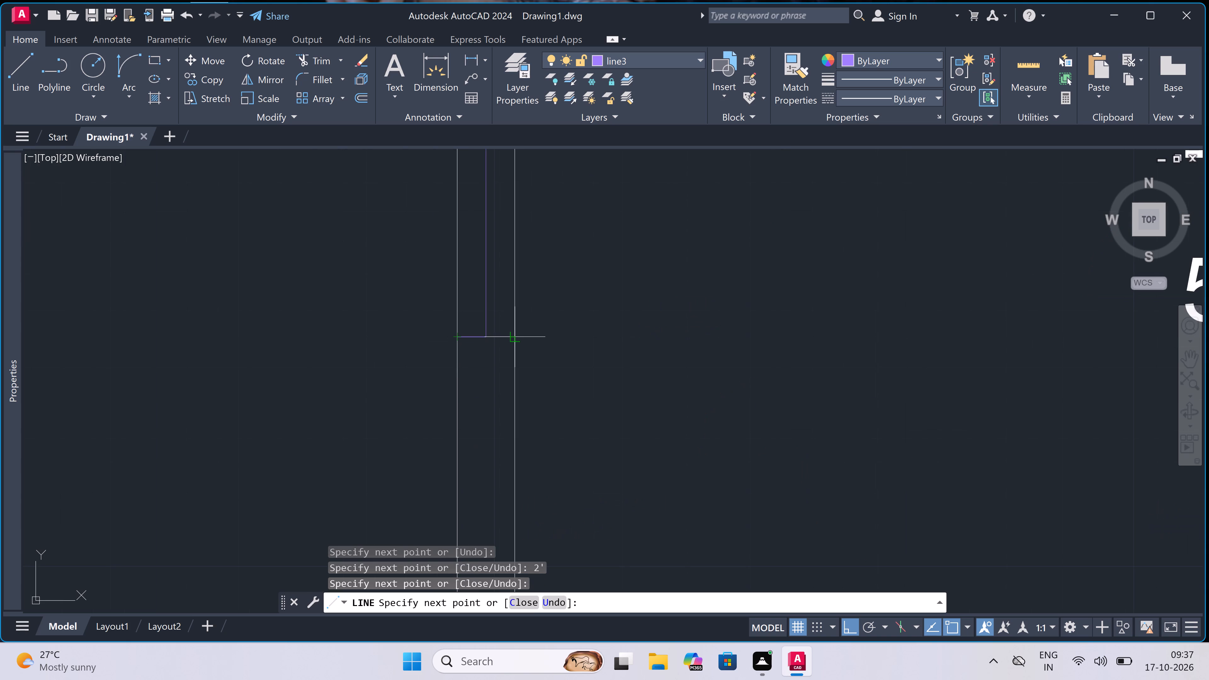
pyautogui.click(514, 334)
pyautogui.press('Escape')
# Trim both wall lines between the jambs of the left 5'0"x5'7" toilet's window.
pyautogui.scroll(-2, 503, 360)
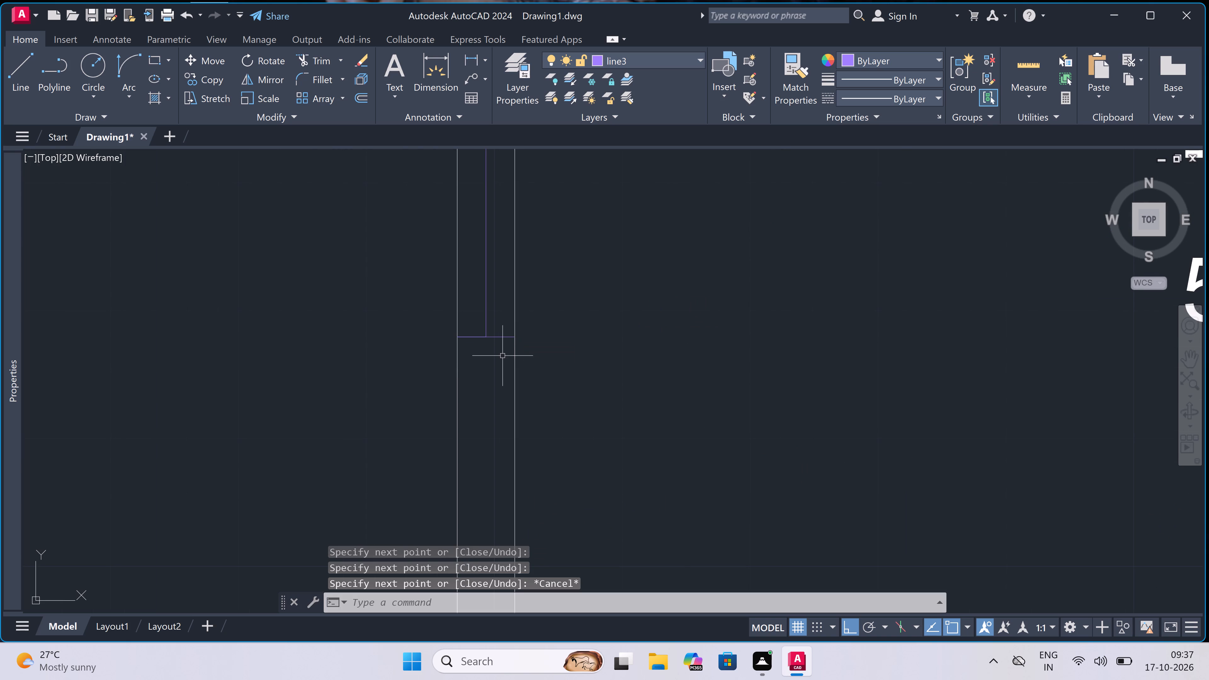
pyautogui.scroll(1, 493, 235)
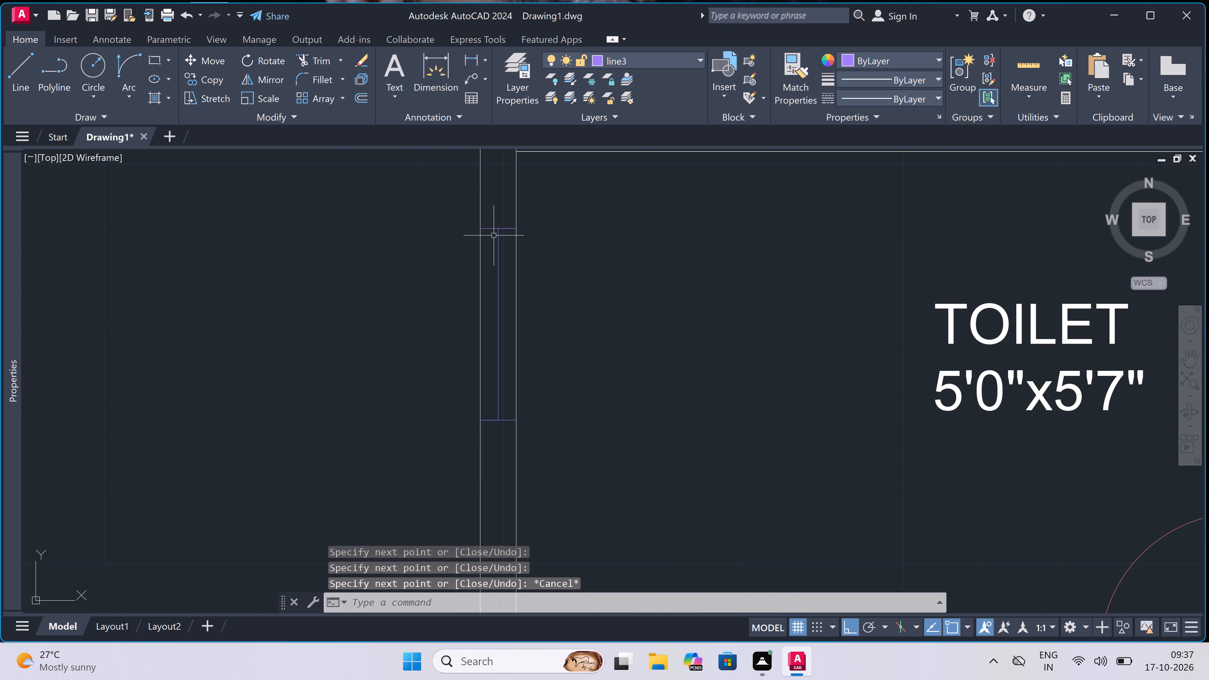
pyautogui.press('t')
pyautogui.press('r')
pyautogui.press('space')
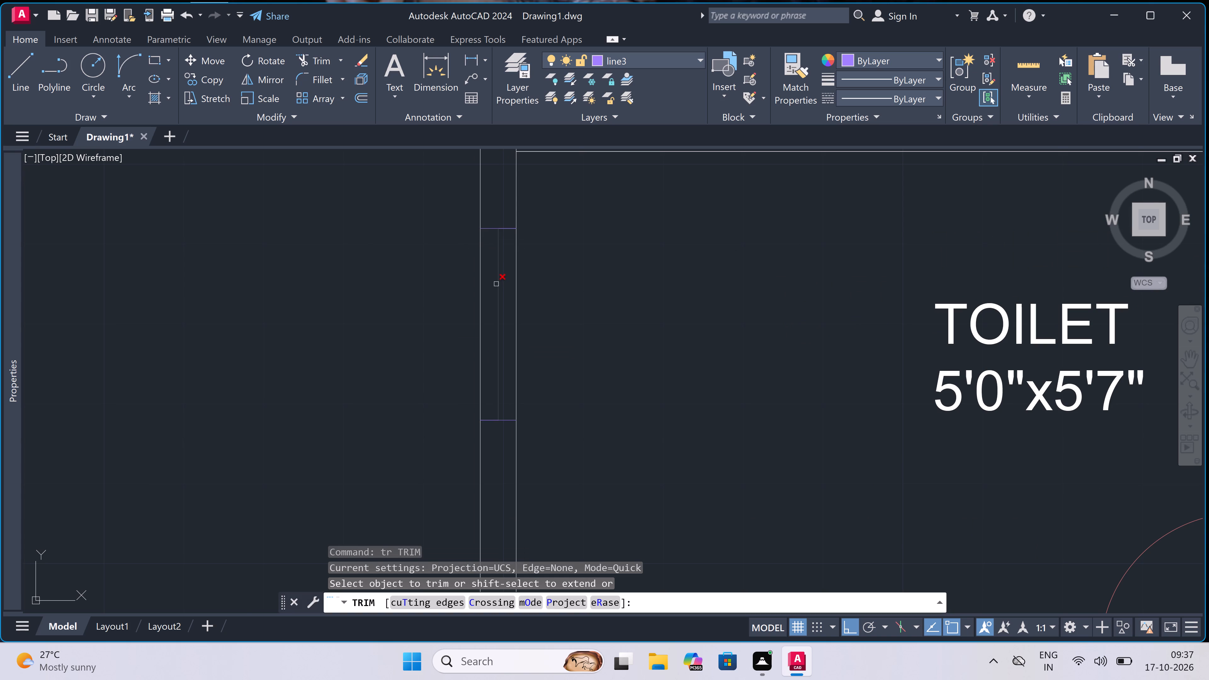
pyautogui.click(492, 281)
pyautogui.click(413, 317)
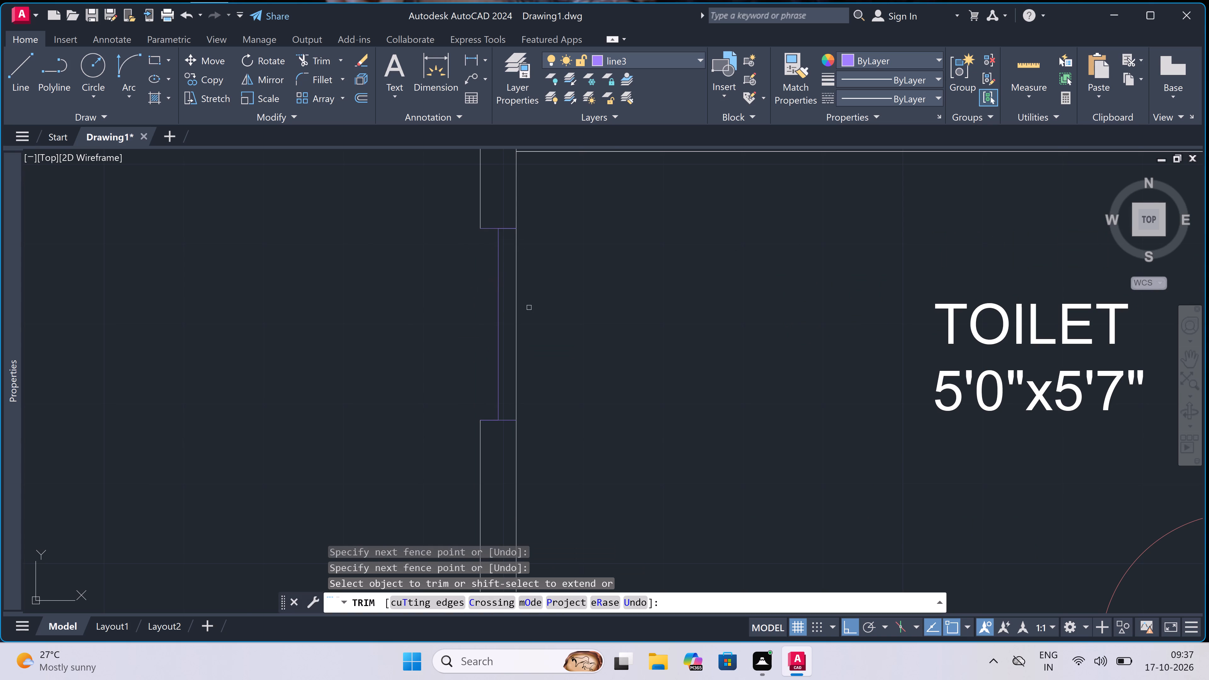
pyautogui.click(514, 300)
pyautogui.click(531, 299)
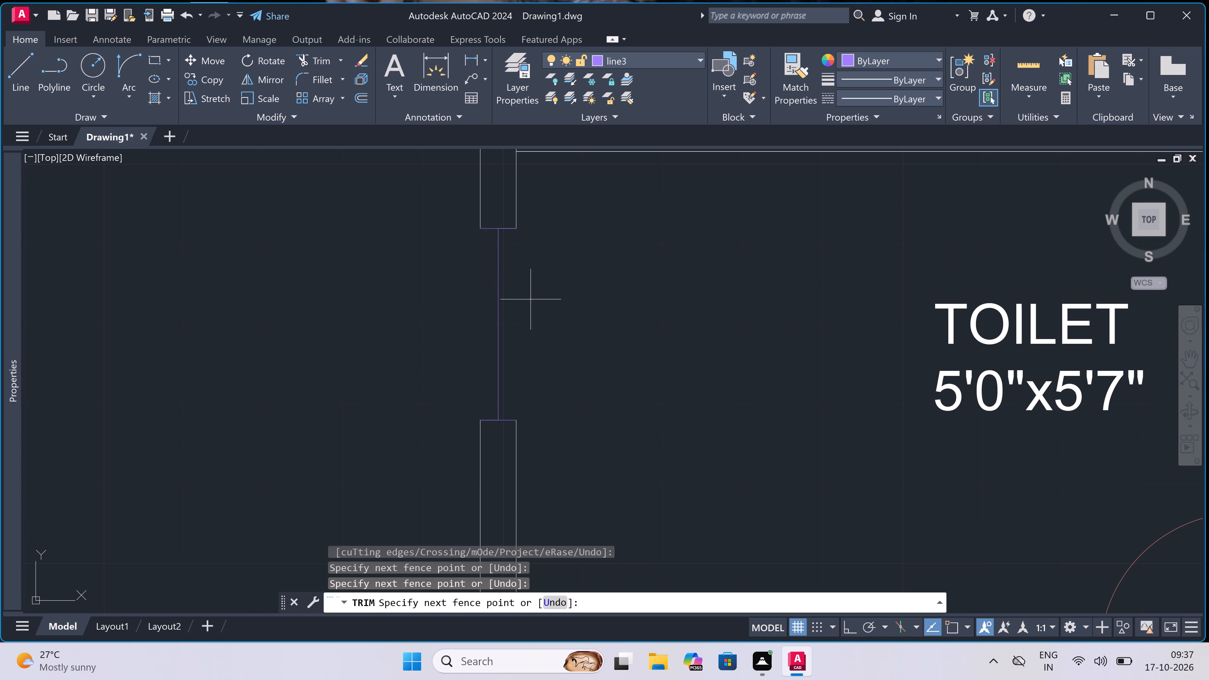
pyautogui.press('Escape')
# Draw the inner and outer face lines between the jambs of the left 5'0"x5'7" toilet's window.
pyautogui.press('l')
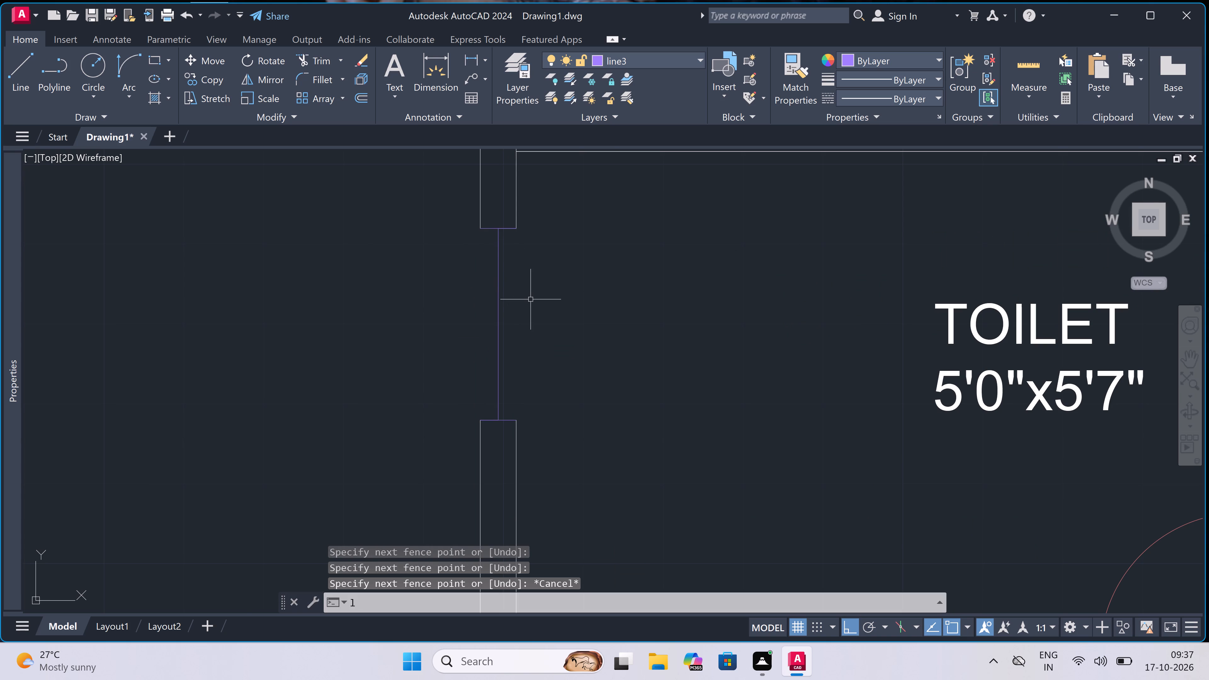
pyautogui.press('space')
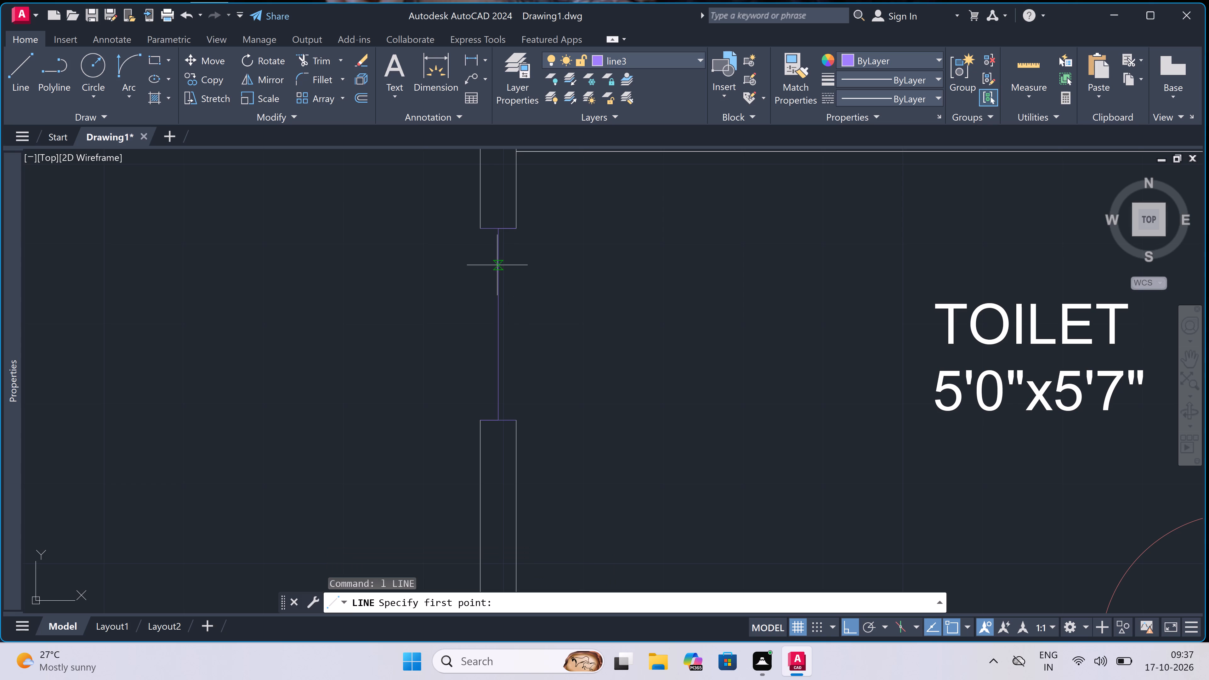
pyautogui.click(512, 229)
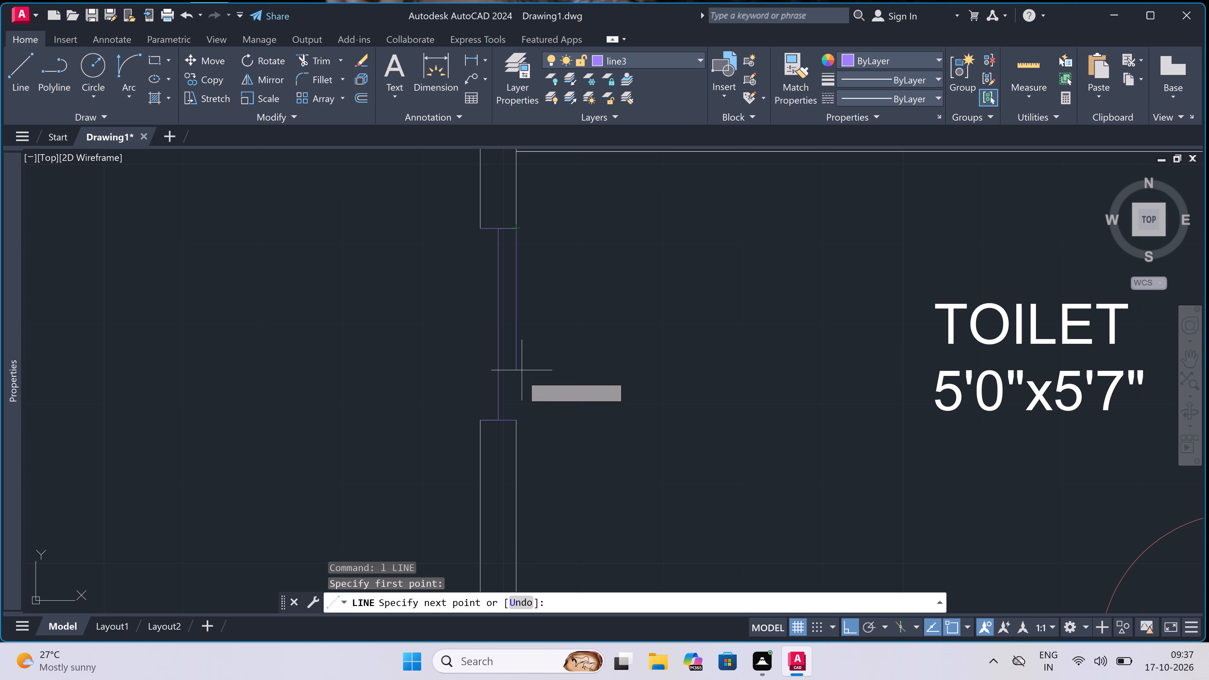
pyautogui.click(516, 415)
pyautogui.press('Escape')
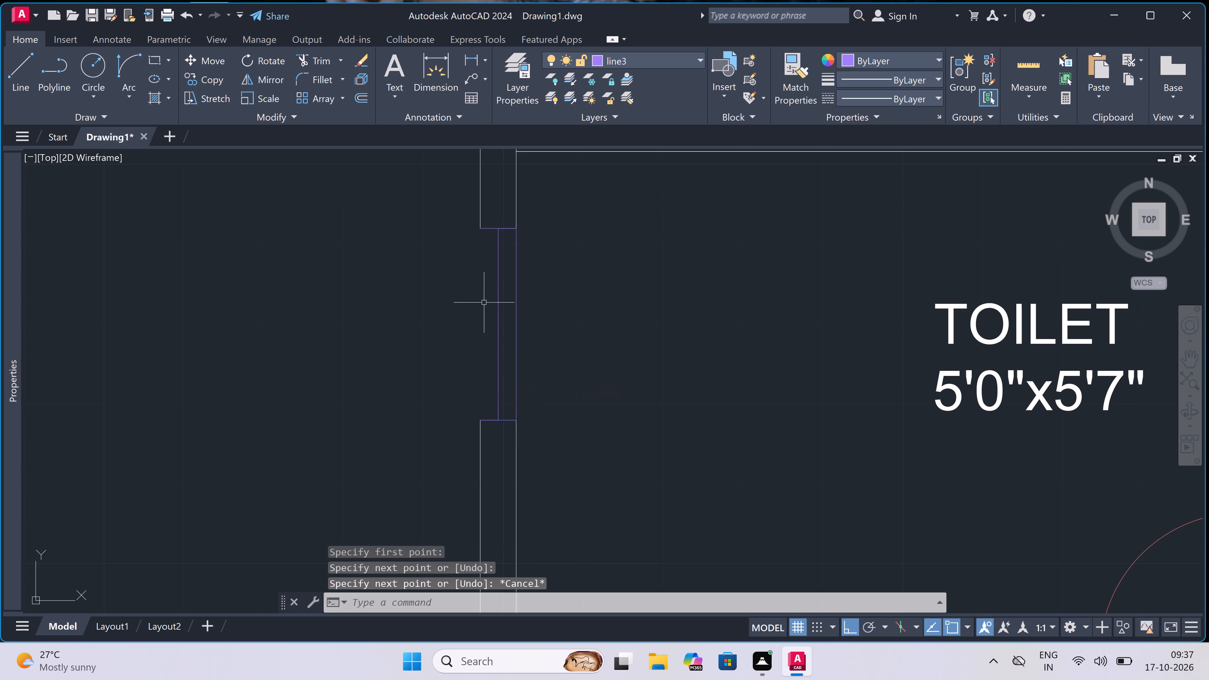
pyautogui.press('space')
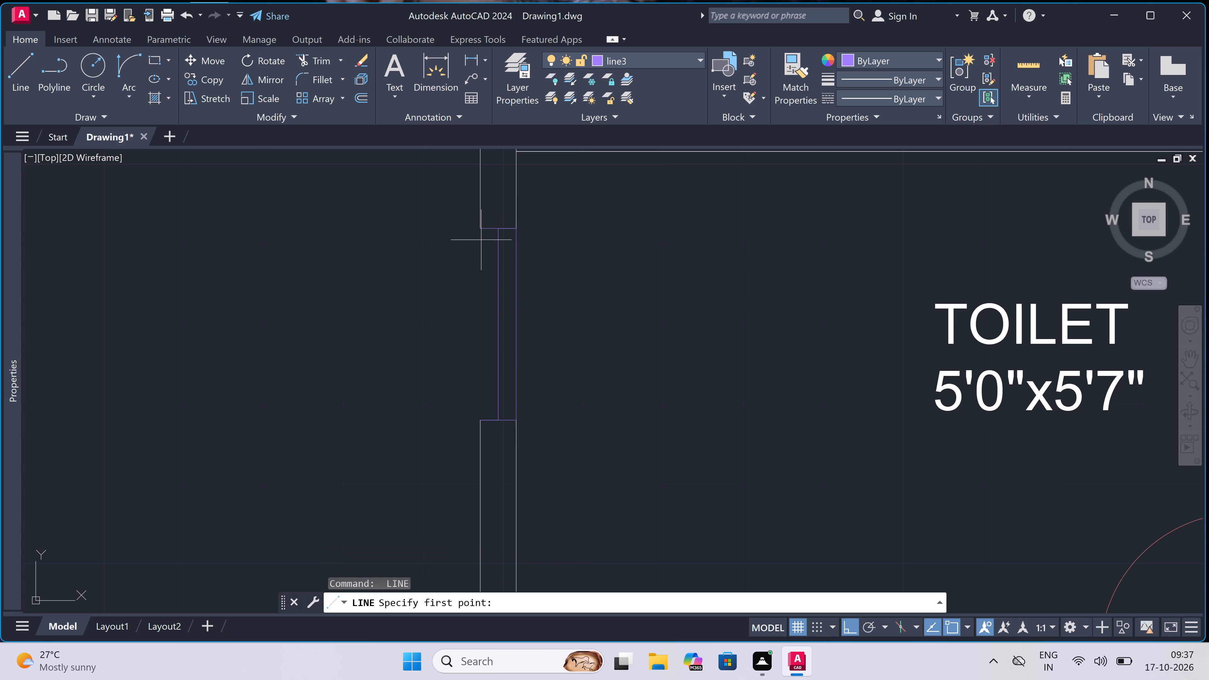
pyautogui.click(481, 231)
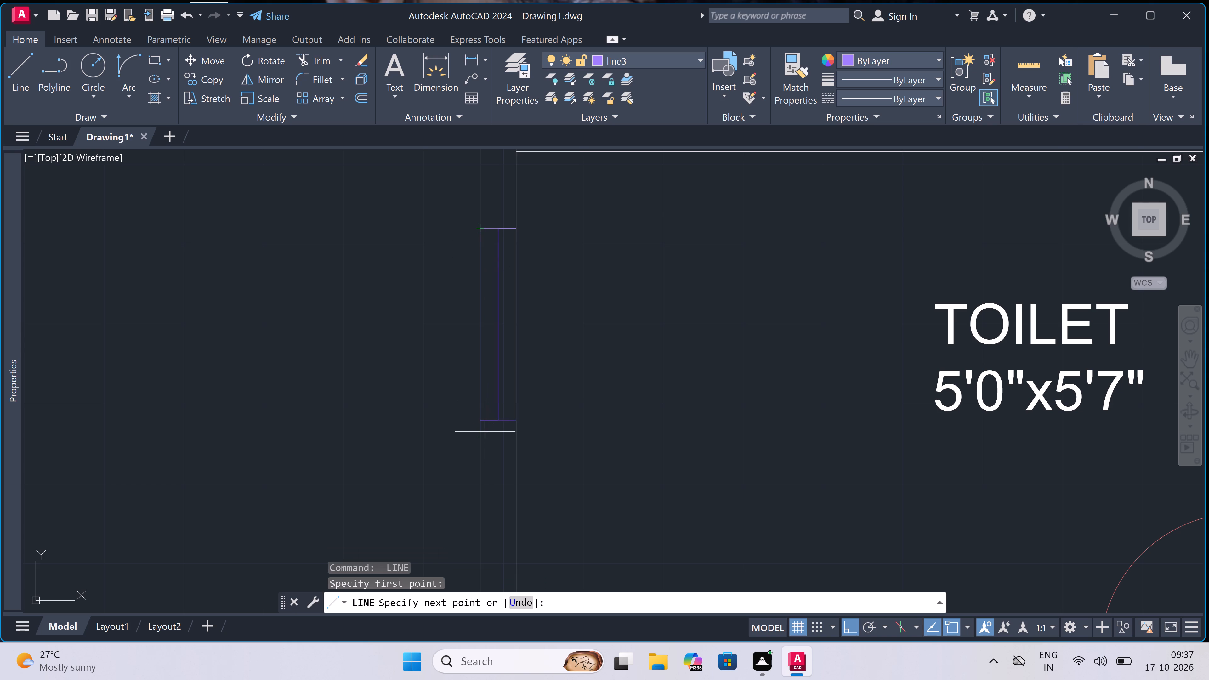
pyautogui.click(480, 420)
pyautogui.press('Escape')
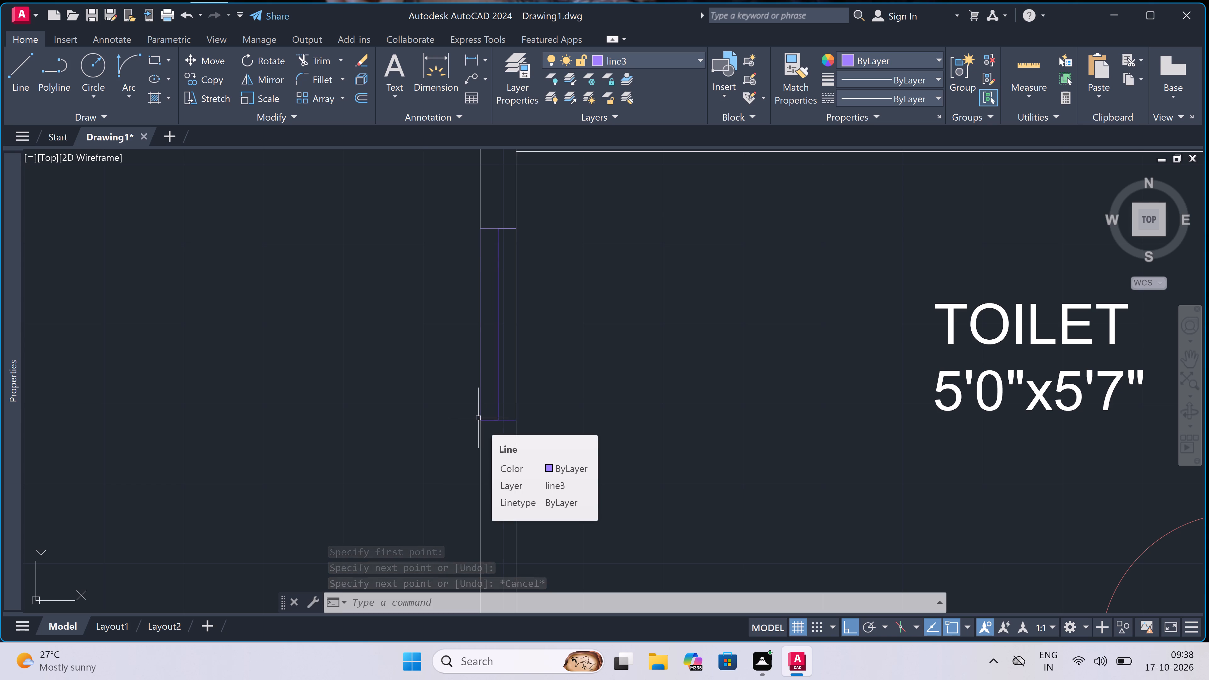
# Trim the left exterior wall's inner line where the 5'0"x5'7" toilet's lower and upper partition walls meet it.
pyautogui.scroll(-5, 478, 418)
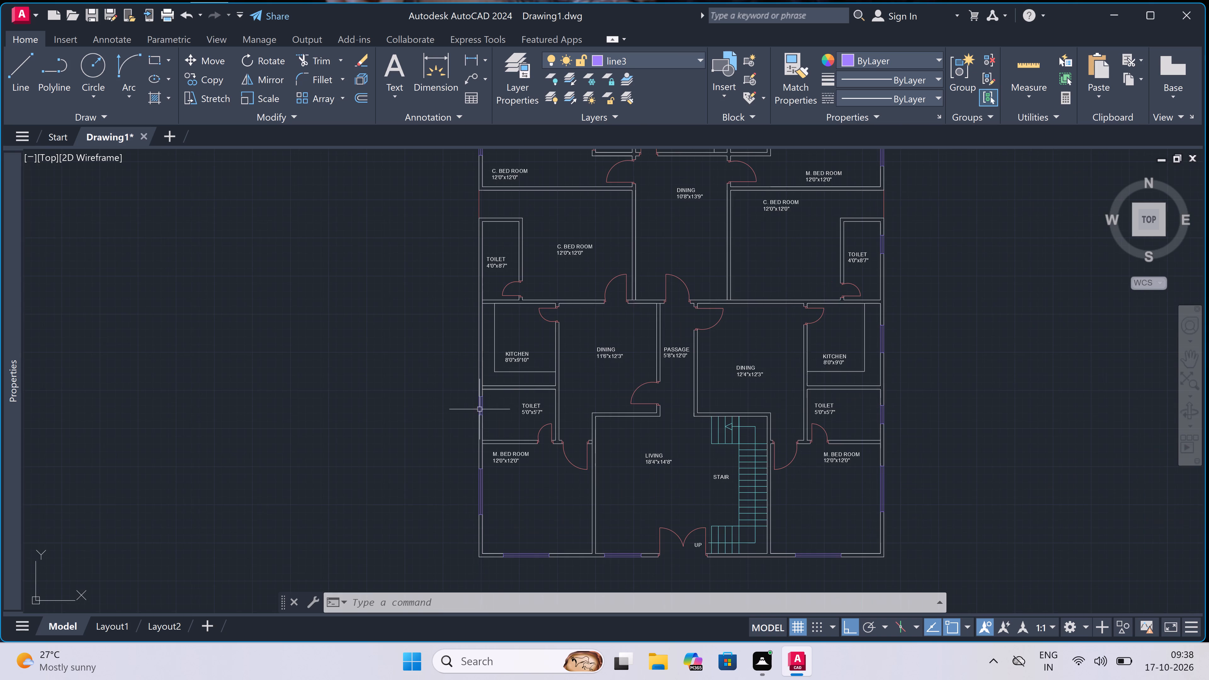
pyautogui.scroll(3, 481, 395)
pyautogui.scroll(-1, 481, 395)
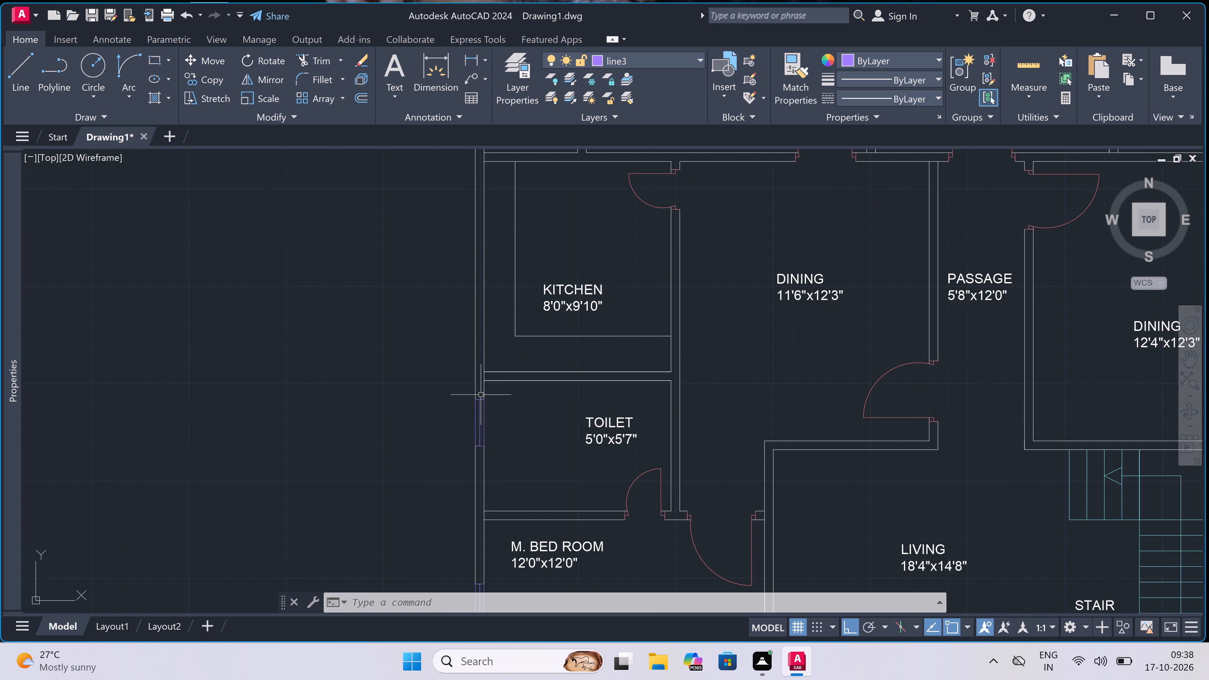
pyautogui.write('tr')
pyautogui.press('space')
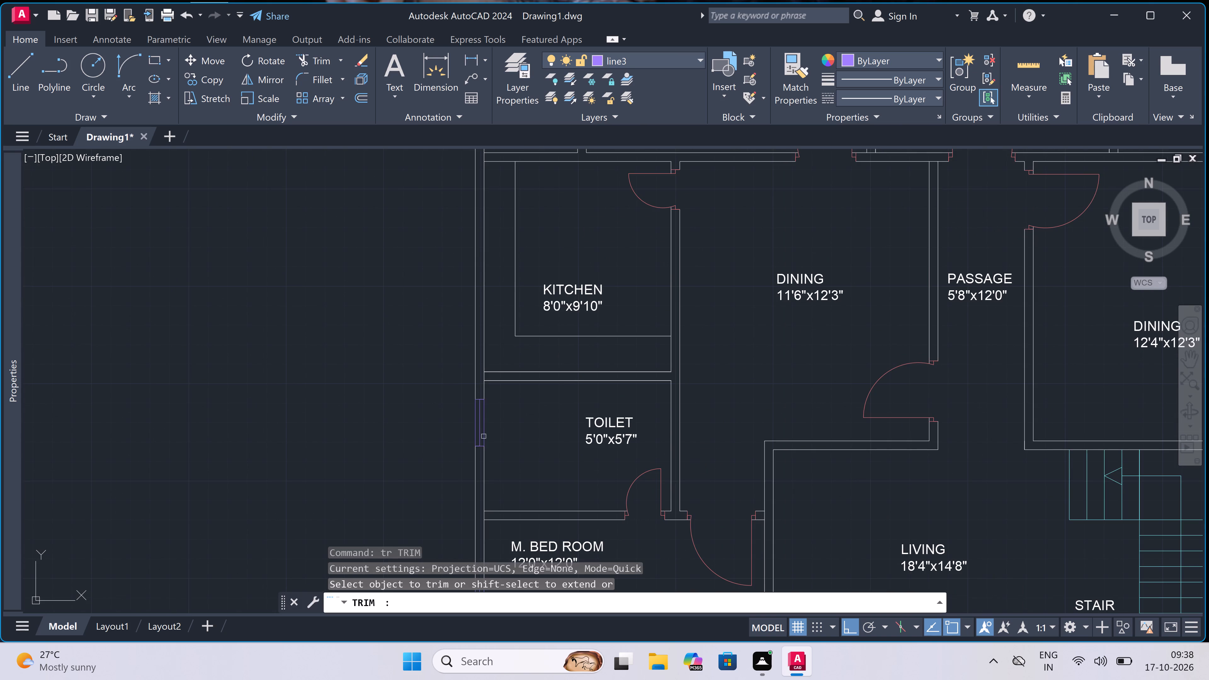
pyautogui.scroll(1, 480, 513)
pyautogui.click(484, 516)
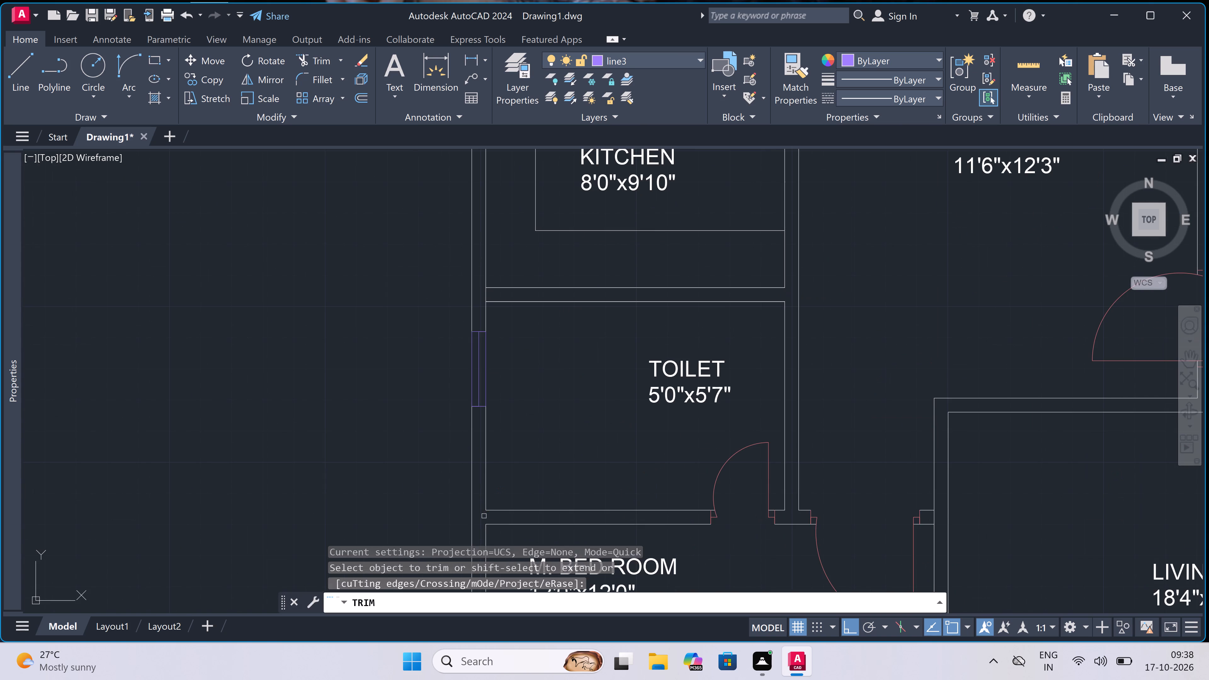
pyautogui.click(487, 295)
pyautogui.scroll(-4, 488, 296)
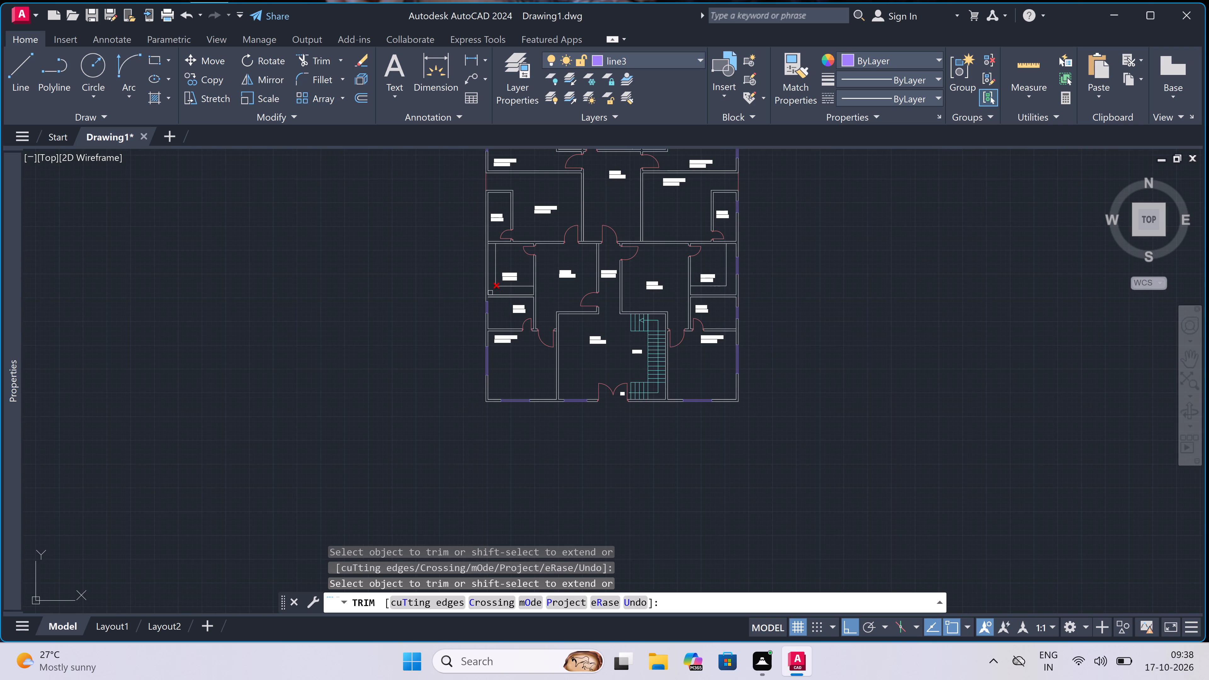
pyautogui.scroll(3, 479, 261)
pyautogui.press('Escape')
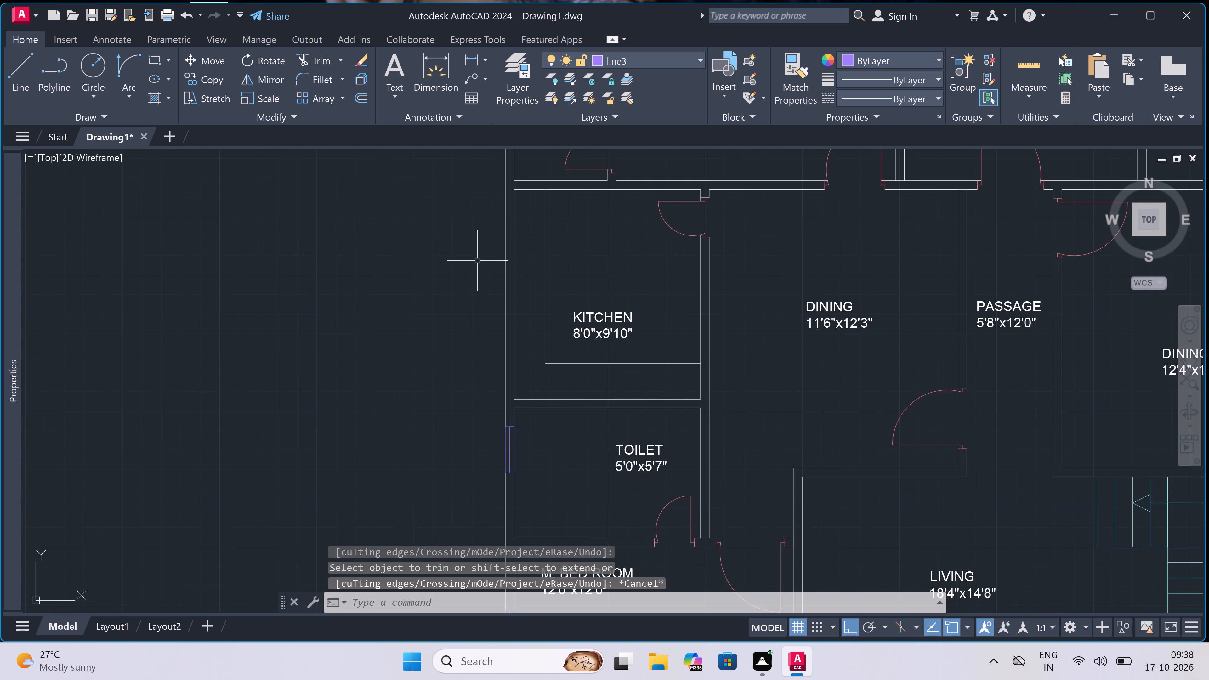
# Draw a 3' window centreline with a jamb line across the wall at each end in the left 8'0"x9'10" kitchen's exterior wall.
pyautogui.scroll(2, 495, 242)
pyautogui.scroll(-1, 494, 243)
pyautogui.press('l')
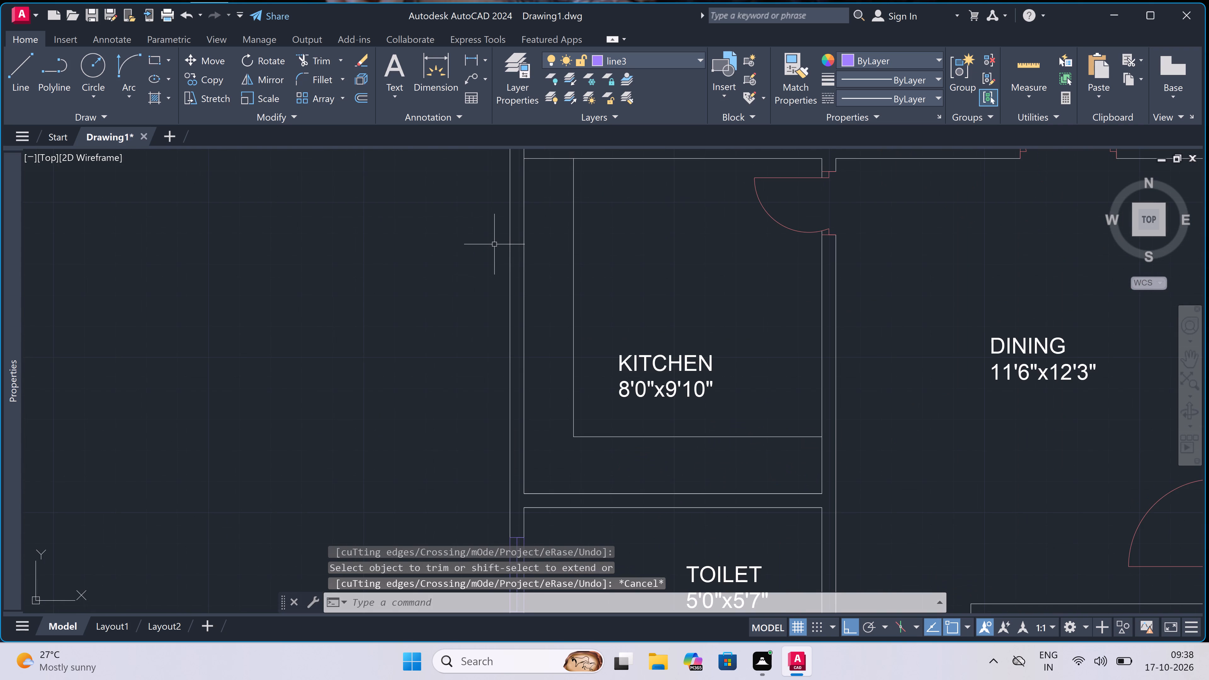
pyautogui.press('space')
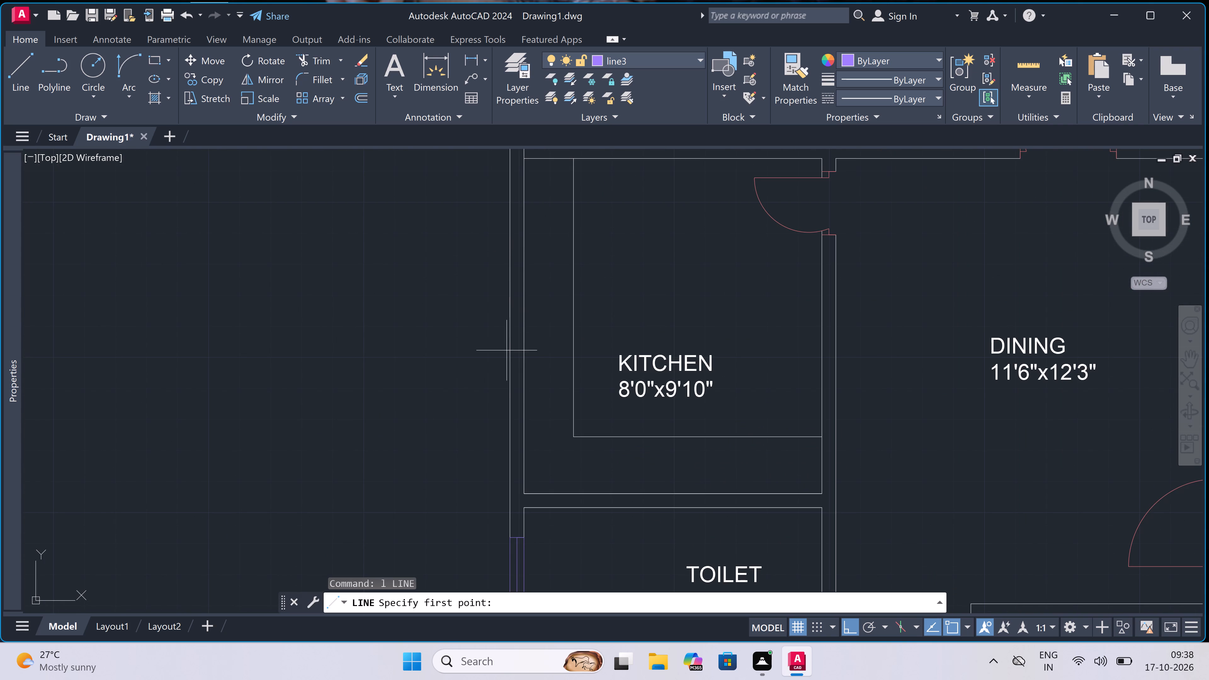
pyautogui.click(508, 365)
pyautogui.click(517, 363)
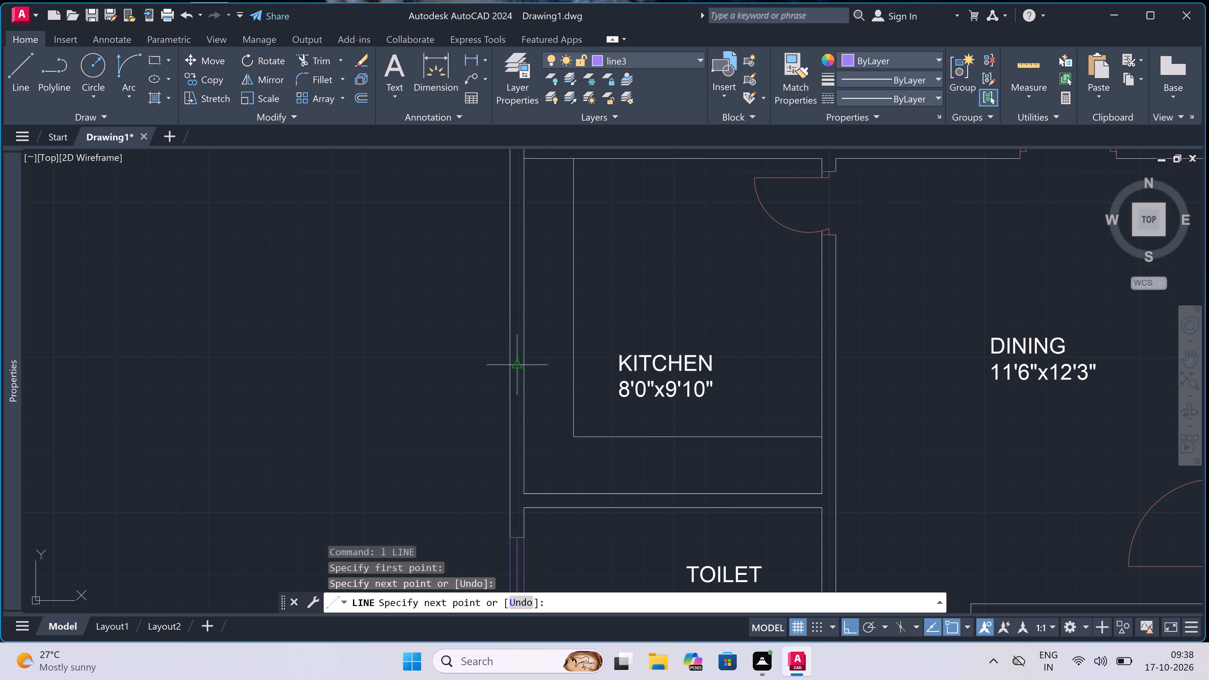
pyautogui.click(516, 364)
pyautogui.scroll(2, 515, 331)
pyautogui.write("3'")
pyautogui.press('space')
pyautogui.scroll(-4, 522, 337)
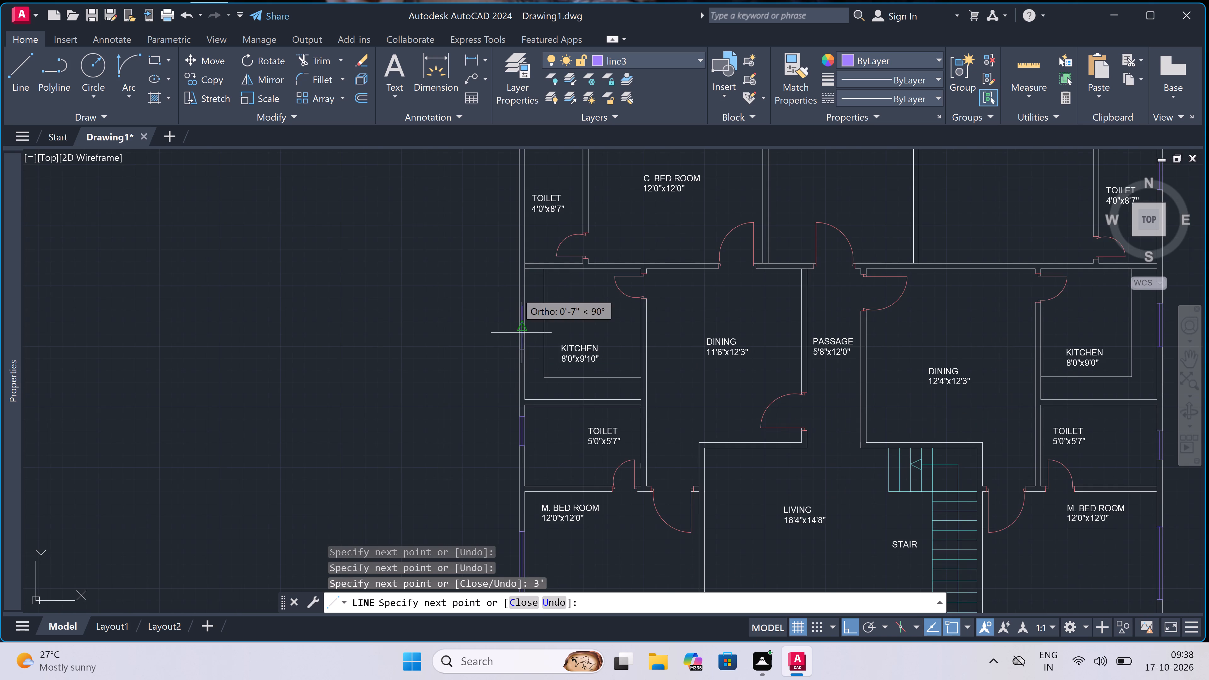
pyautogui.scroll(3, 514, 281)
pyautogui.scroll(1, 526, 381)
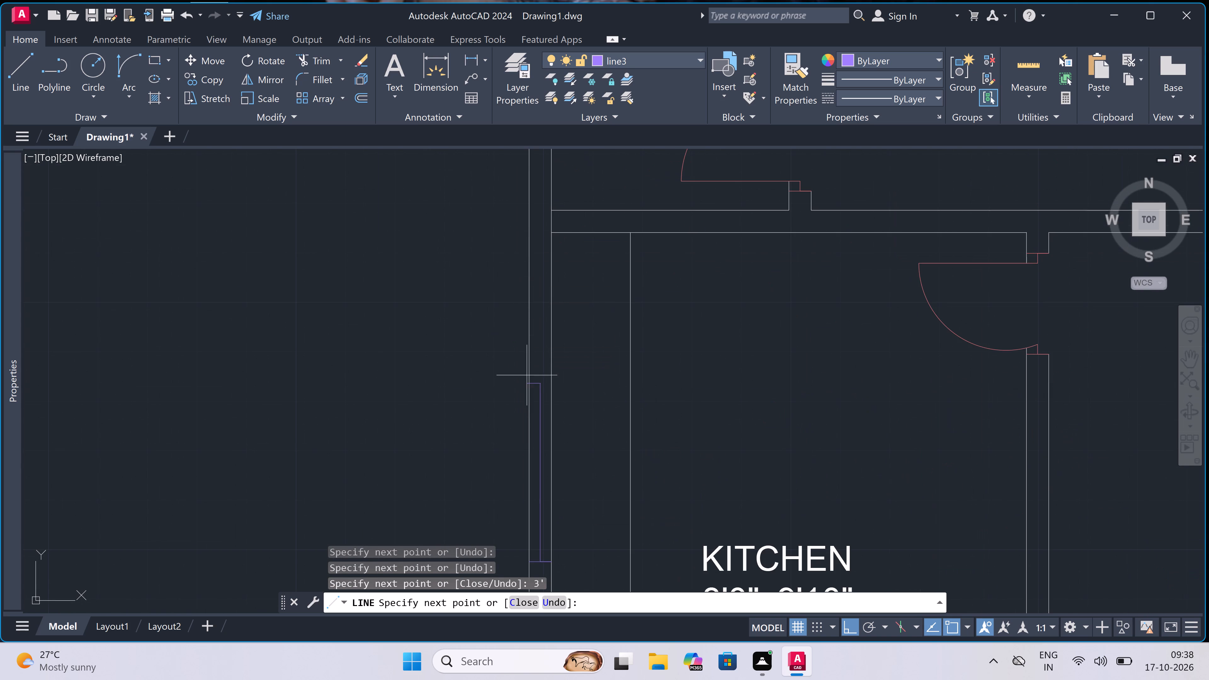
pyautogui.click(526, 382)
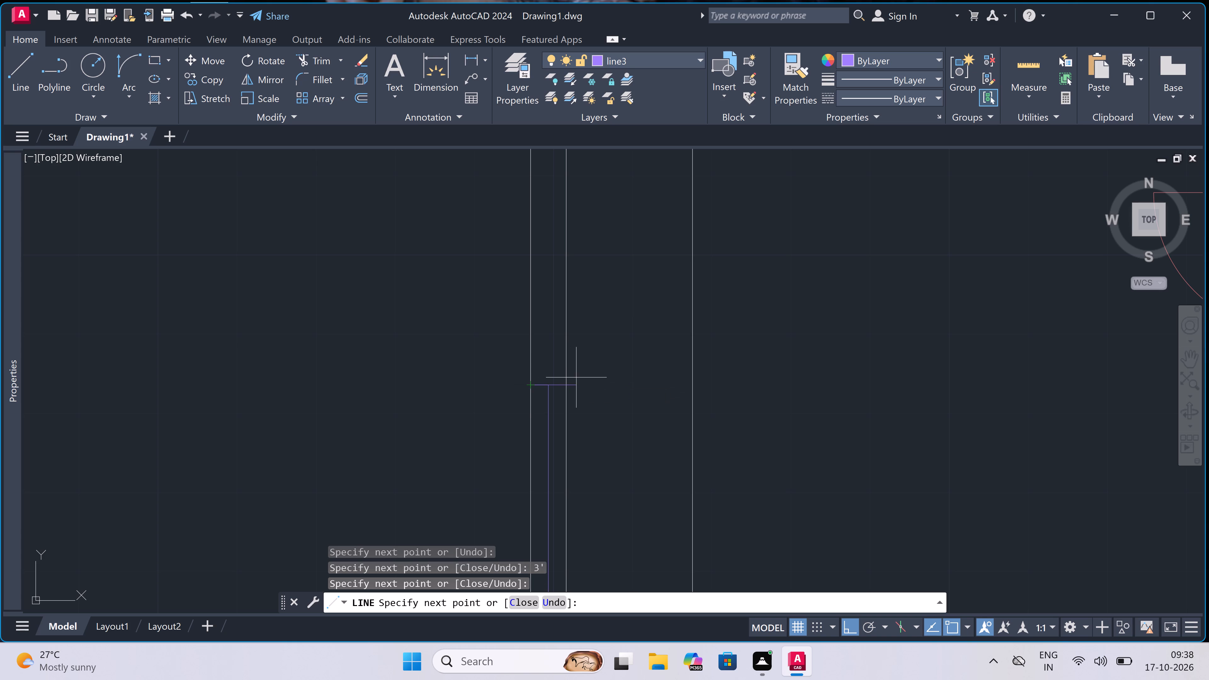
pyautogui.click(564, 385)
pyautogui.press('Escape')
# Trim both wall lines between the jambs of the left kitchen's window.
pyautogui.scroll(-1, 563, 333)
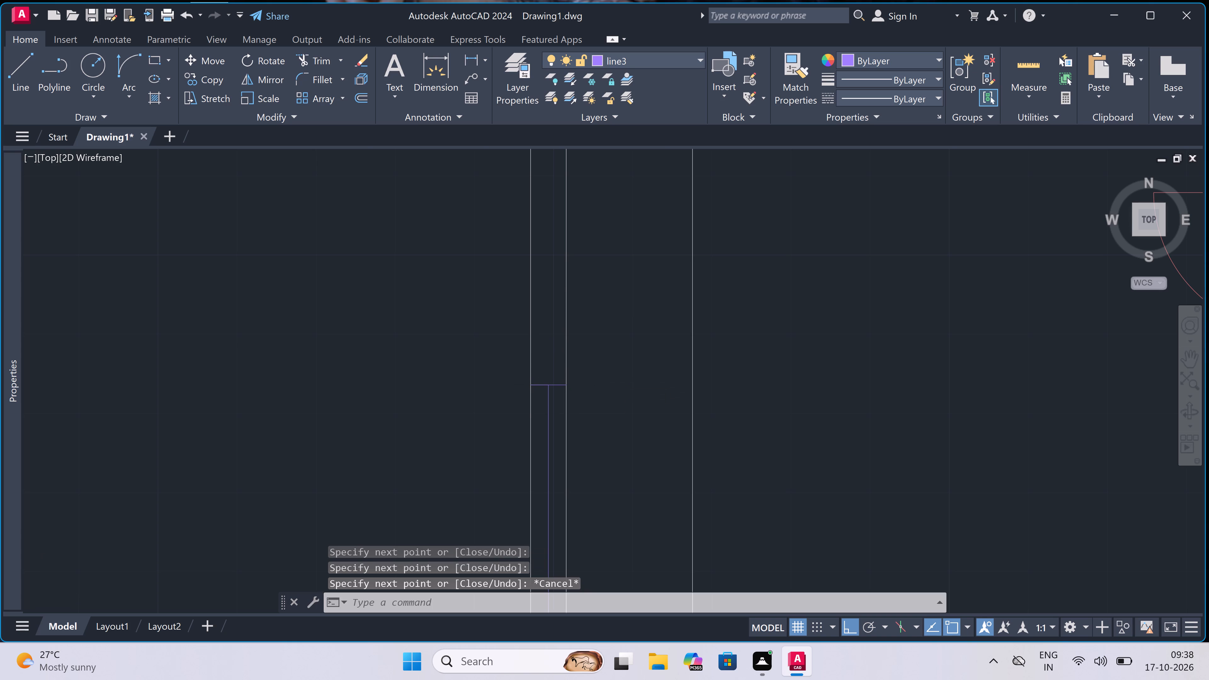
pyautogui.scroll(-2, 563, 333)
pyautogui.scroll(2, 562, 362)
pyautogui.scroll(-1, 562, 362)
pyautogui.scroll(1, 559, 399)
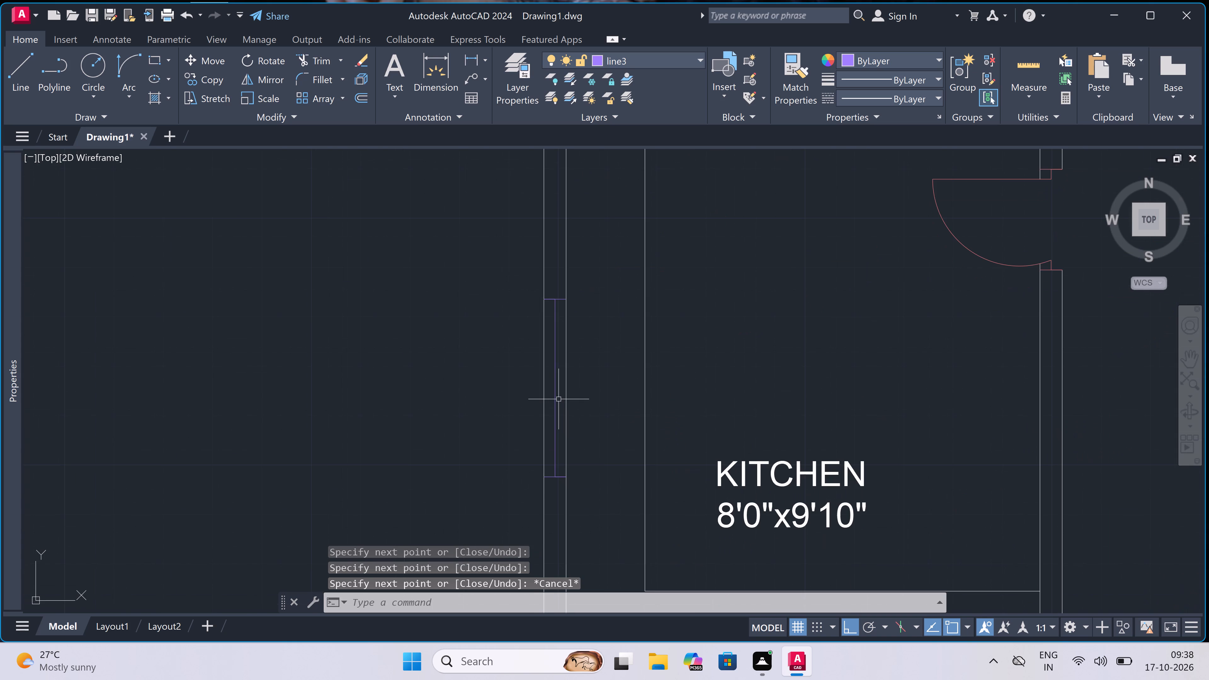
pyautogui.write('tr')
pyautogui.press('space')
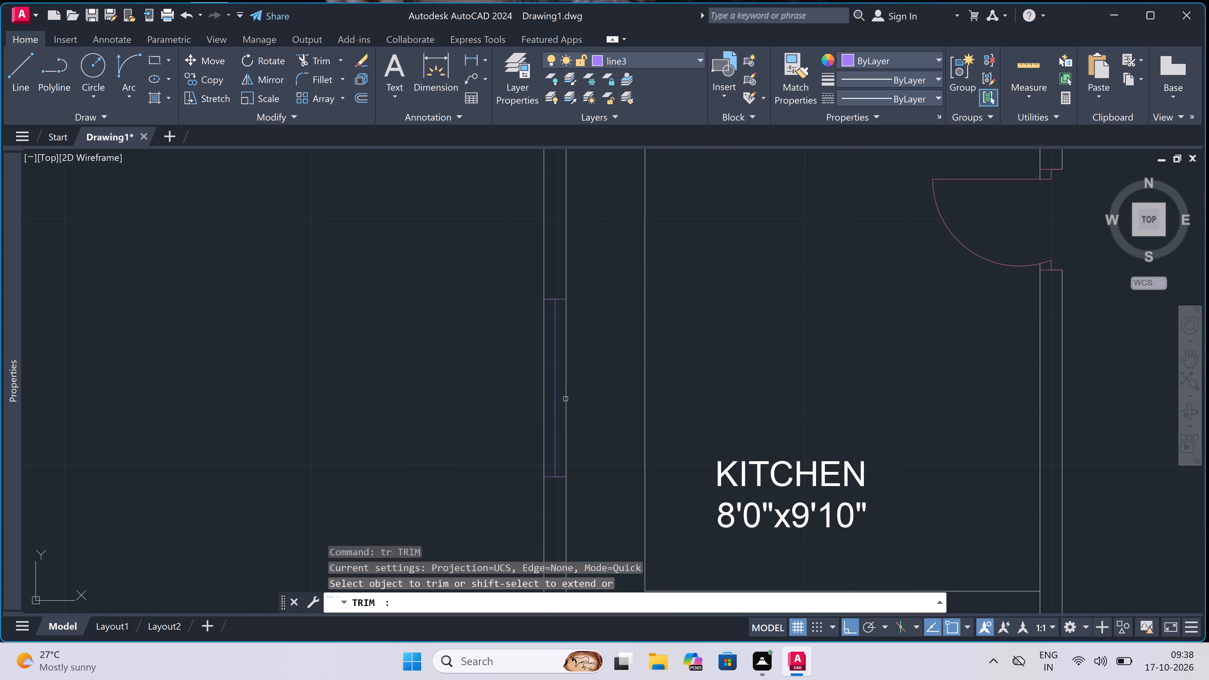
pyautogui.click(565, 399)
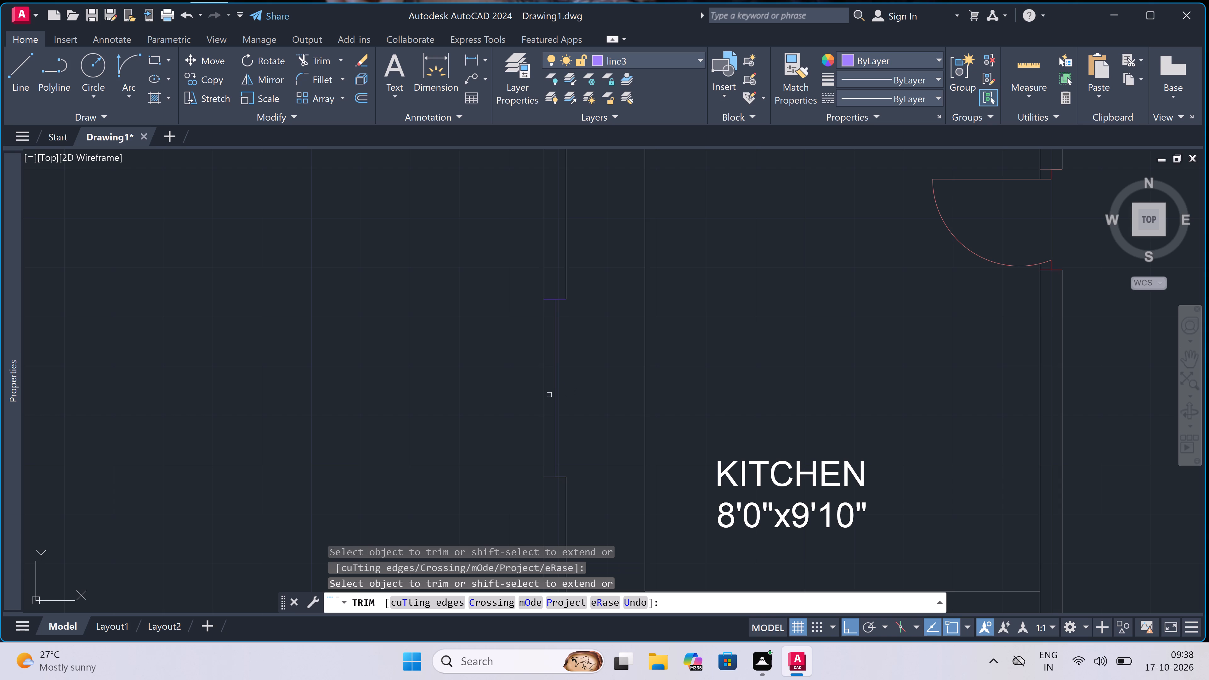
pyautogui.click(542, 392)
pyautogui.press('Escape')
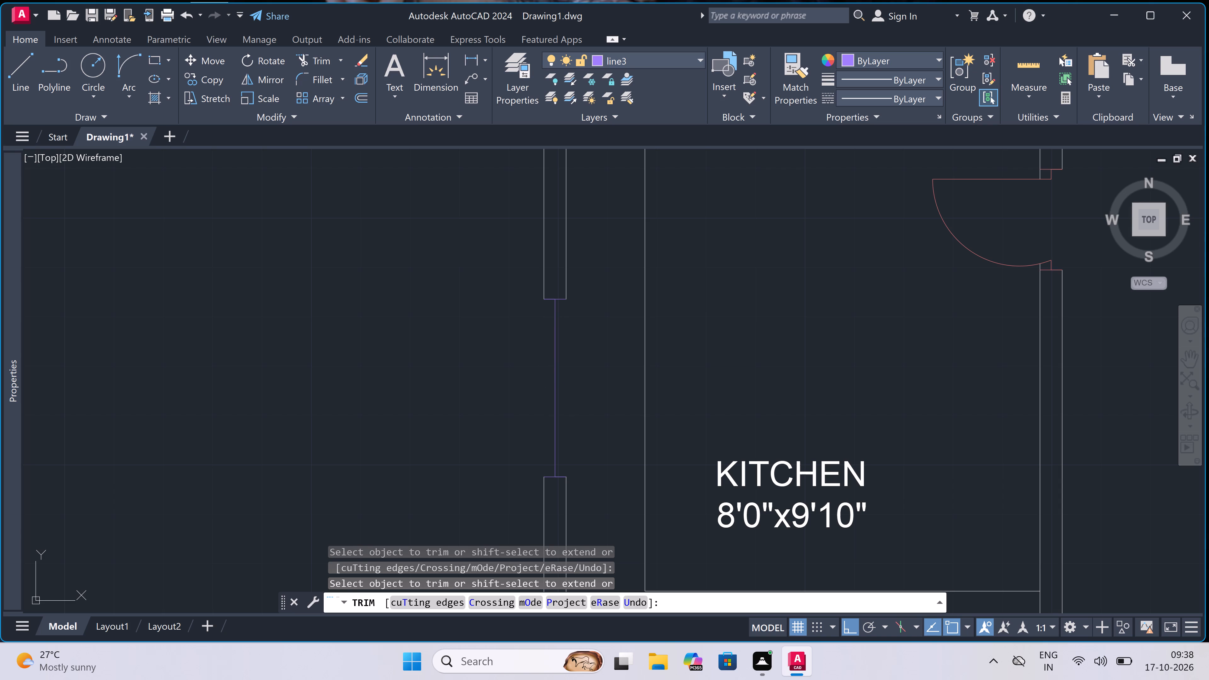
# Draw the outer and inner face lines between the jambs of the left kitchen's window.
pyautogui.press('l')
pyautogui.press('space')
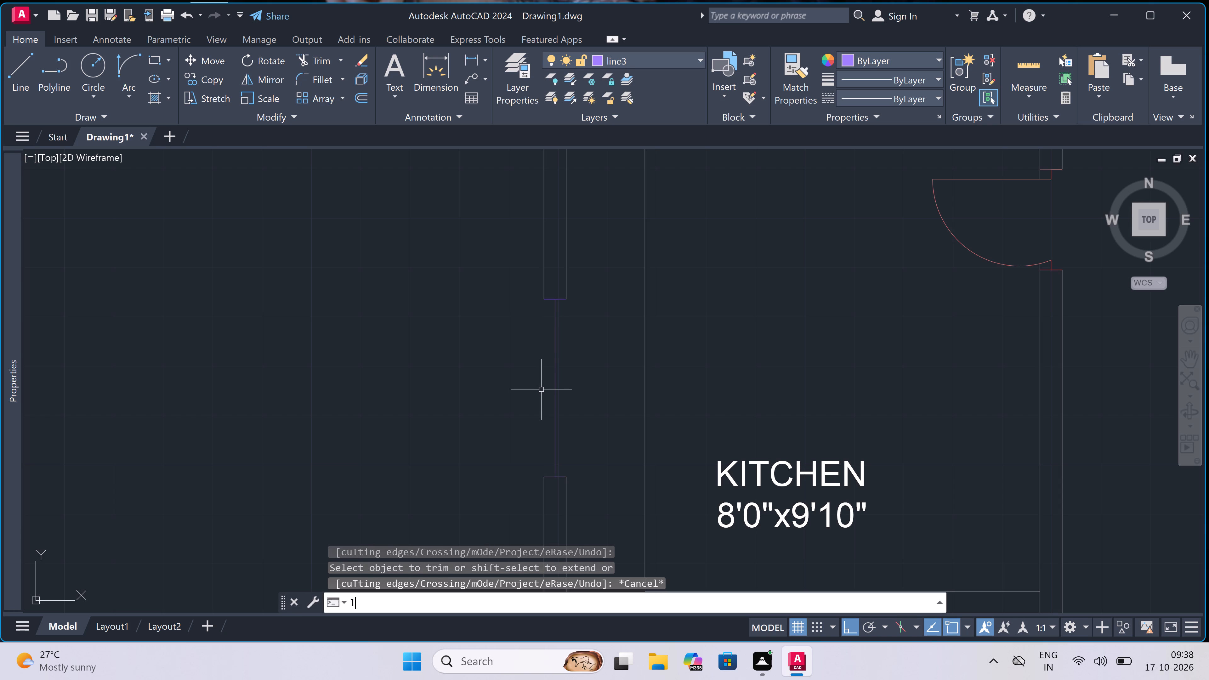
pyautogui.click(544, 305)
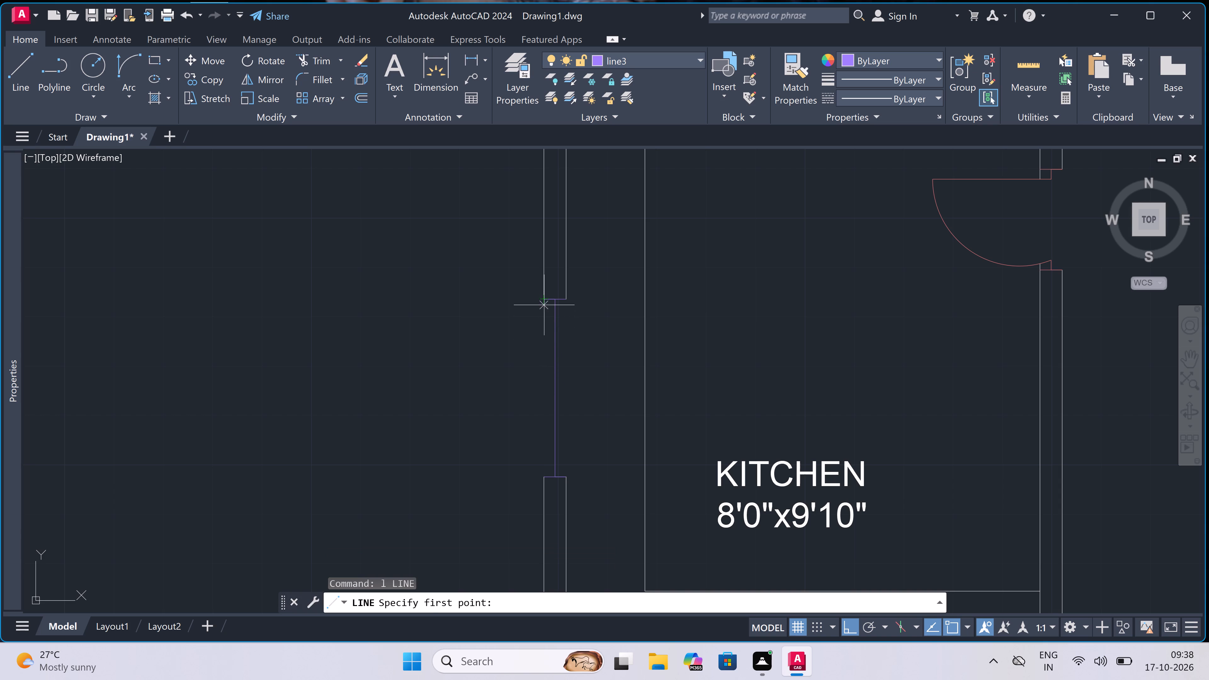
pyautogui.click(543, 473)
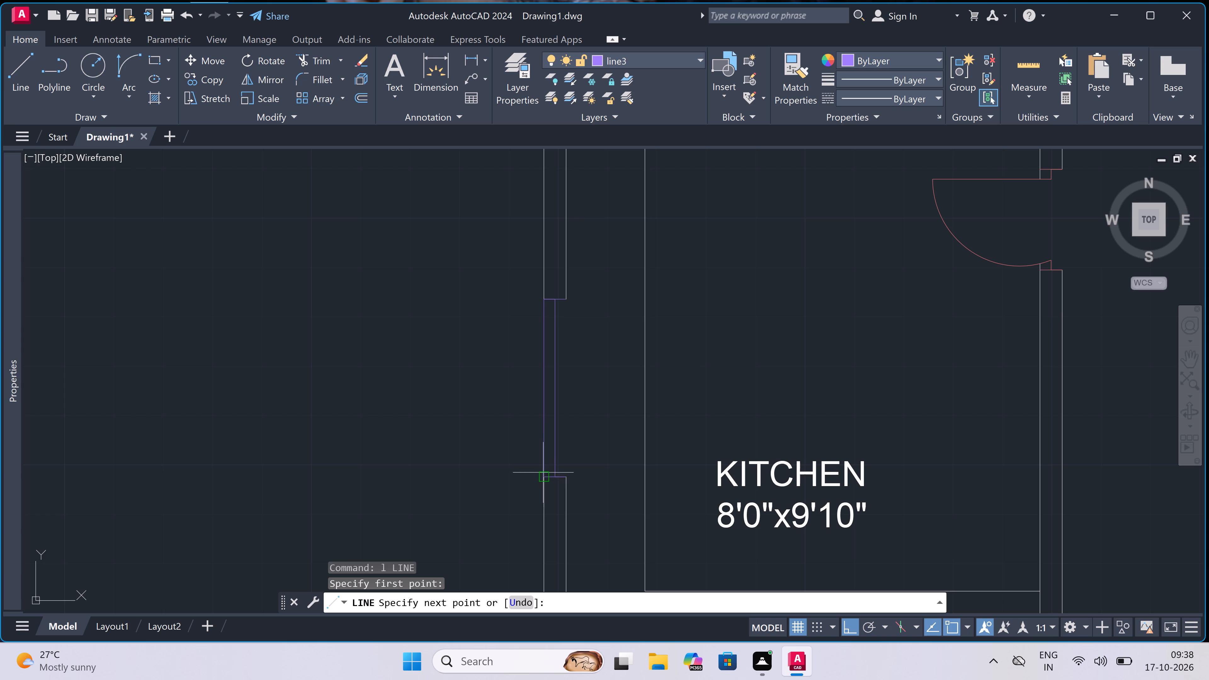
pyautogui.press('Escape')
pyautogui.press('space')
pyautogui.click(566, 304)
pyautogui.click(569, 479)
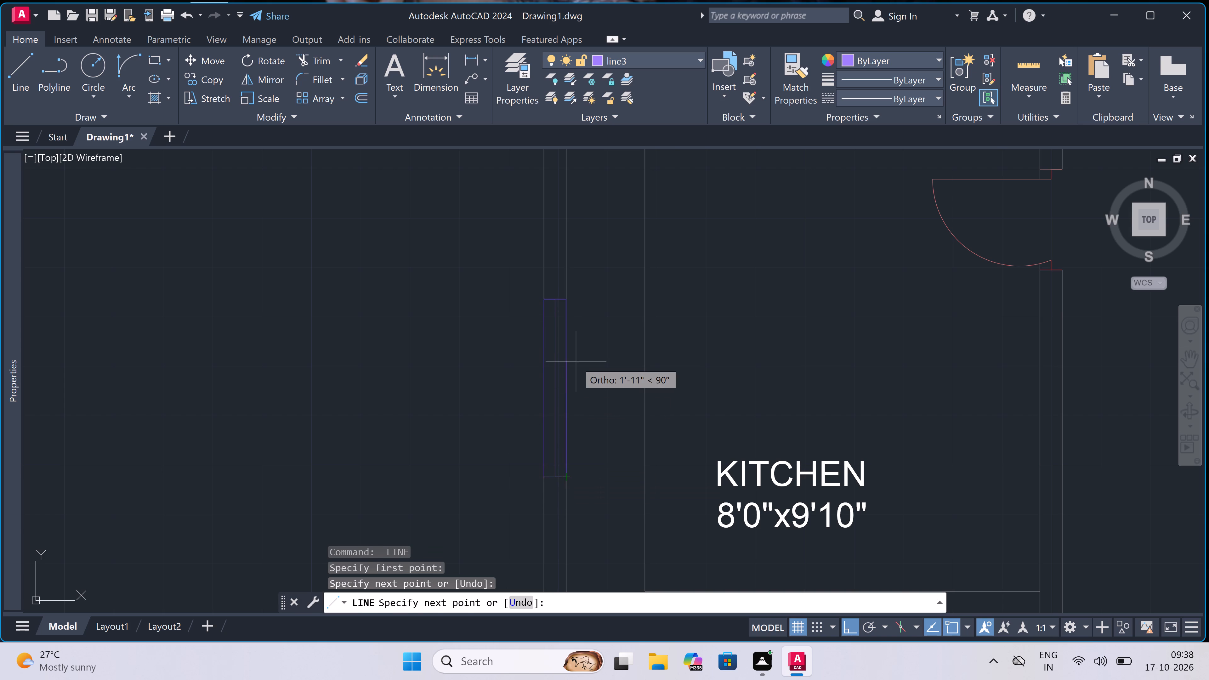
pyautogui.press('Escape')
# Draw a jamb line across the left 4'0"x8'7" toilet's exterior wall and a 2' window centreline upward from its midpoint.
pyautogui.scroll(-7, 576, 361)
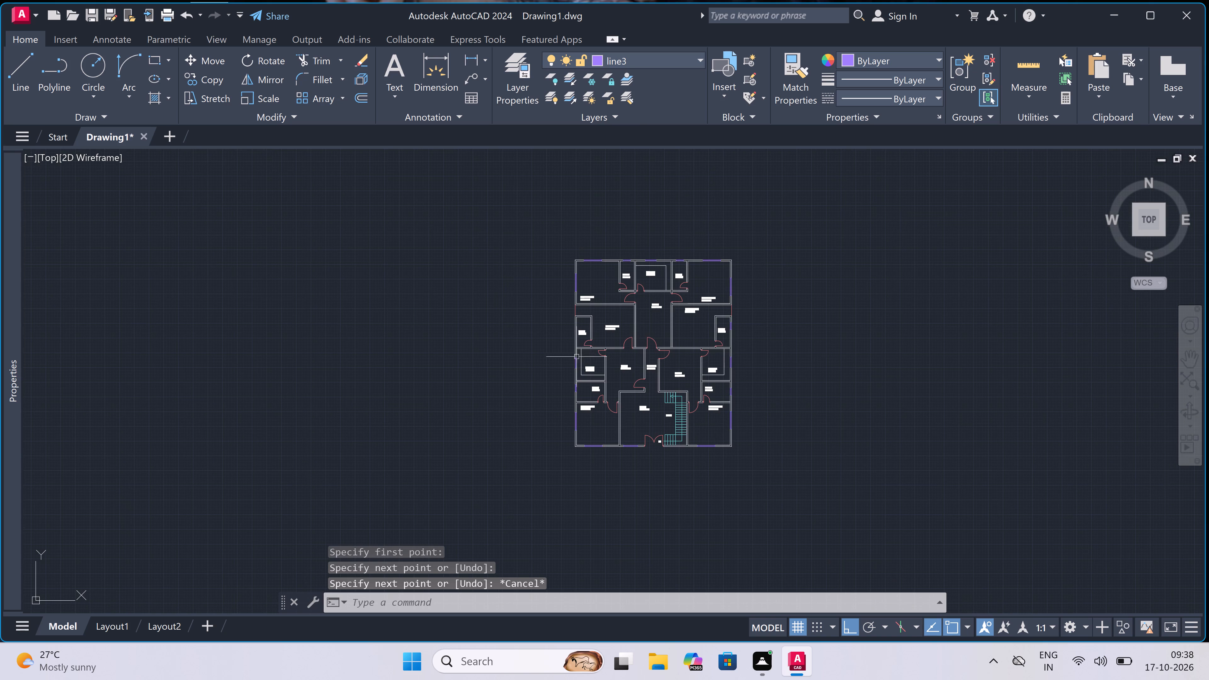
pyautogui.scroll(4, 573, 333)
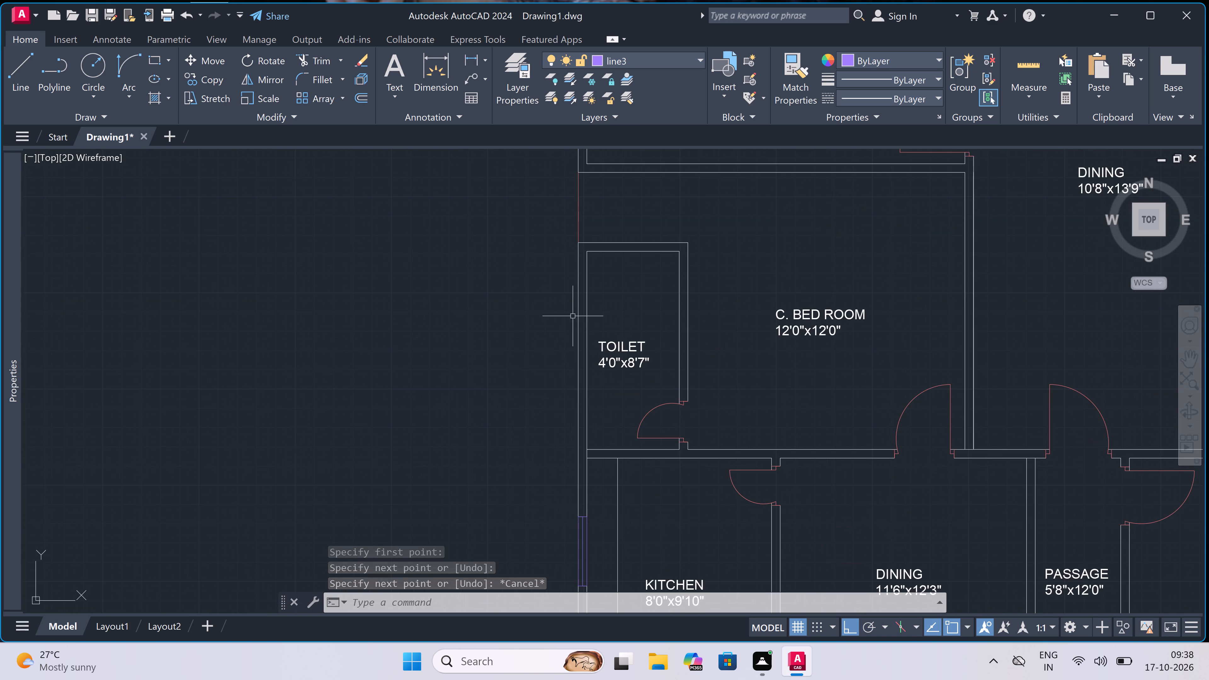
pyautogui.scroll(2, 575, 342)
pyautogui.press('space')
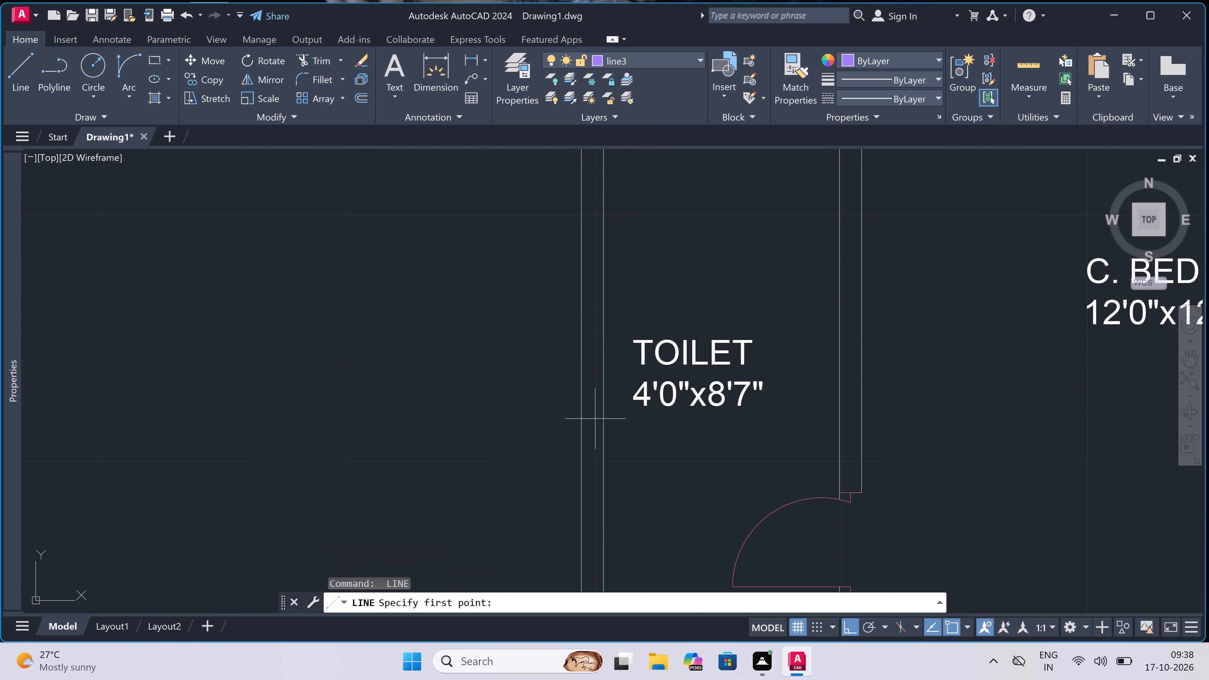
pyautogui.scroll(-2, 595, 419)
pyautogui.scroll(1, 595, 418)
pyautogui.click(596, 418)
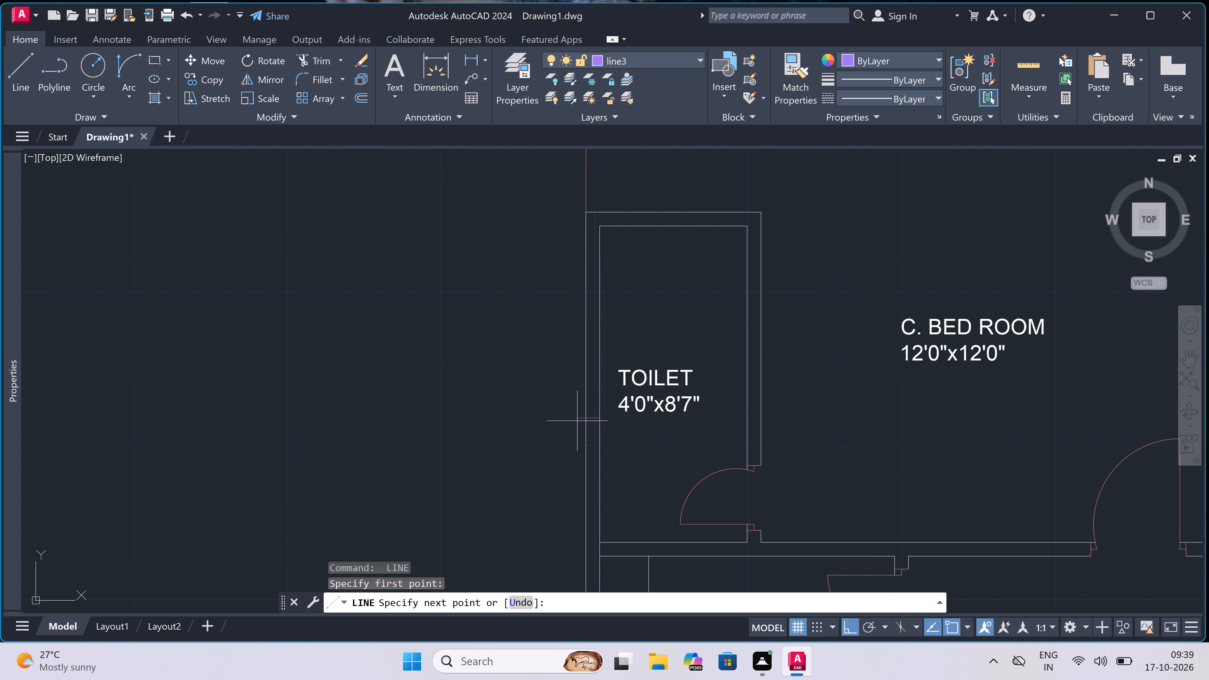
pyautogui.click(587, 422)
pyautogui.scroll(3, 587, 421)
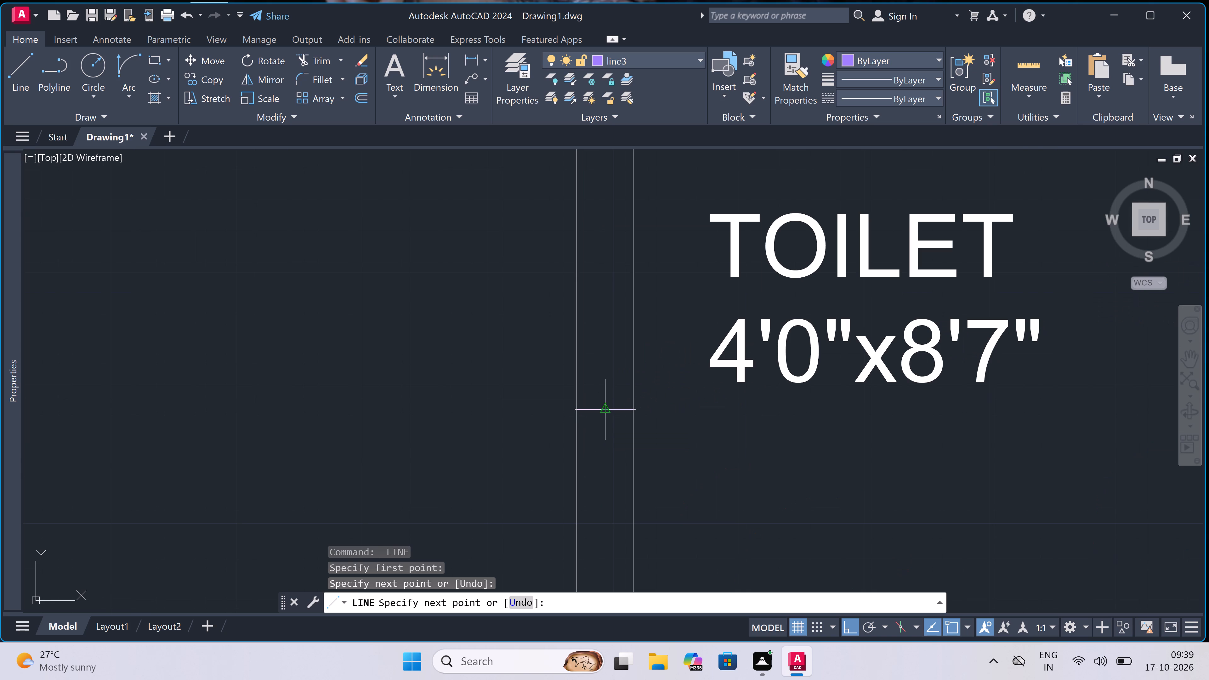
pyautogui.doubleClick(603, 411)
pyautogui.write("2'")
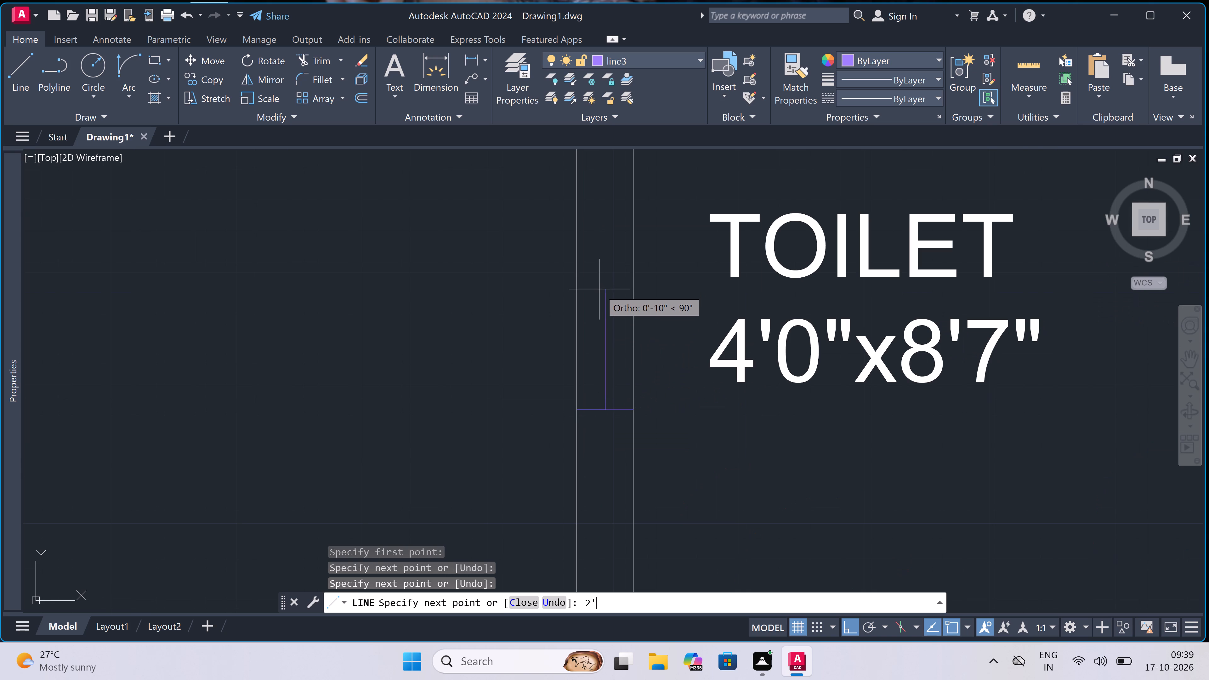
pyautogui.press('space')
# Draw the second jamb line across the wall at the upper end of the left 4'0"x8'7" toilet's window centreline.
pyautogui.scroll(-6, 597, 297)
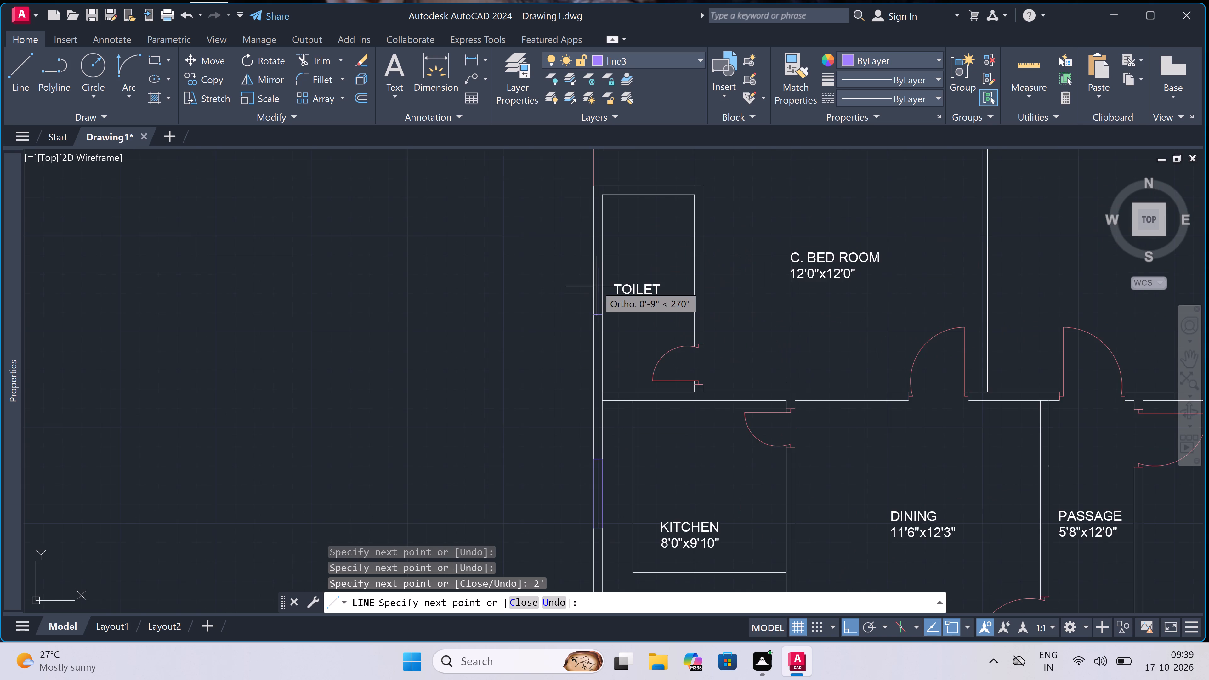
pyautogui.scroll(3, 589, 262)
pyautogui.scroll(2, 617, 281)
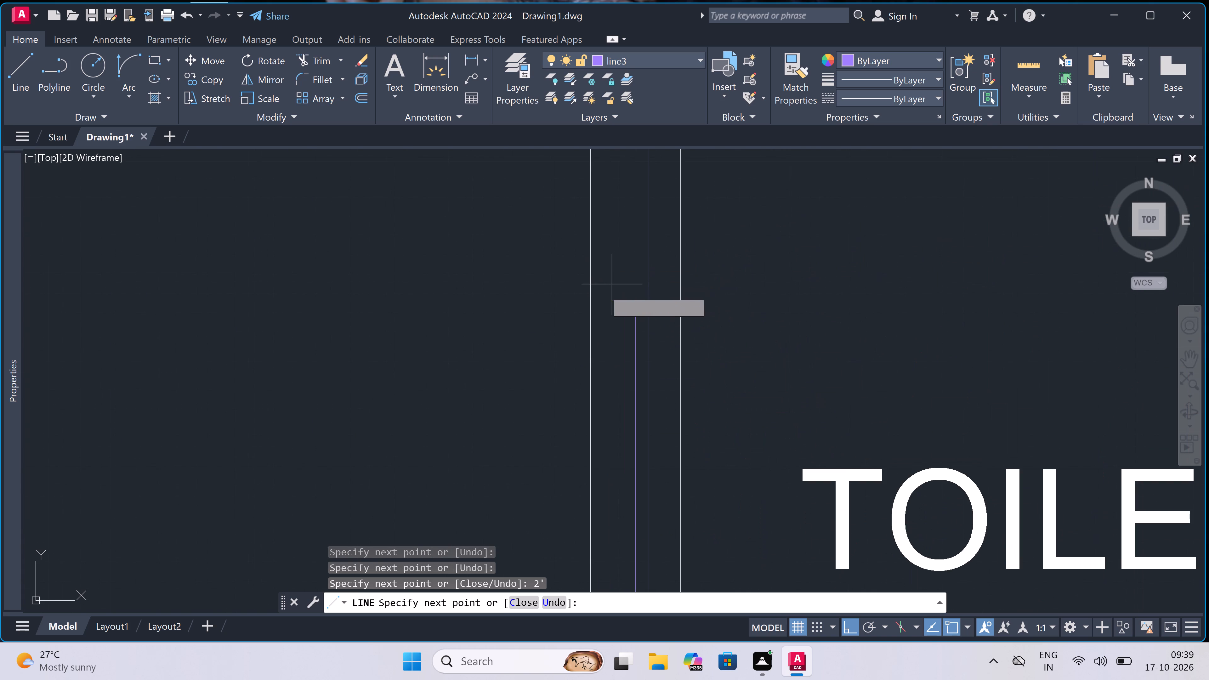
pyautogui.click(592, 297)
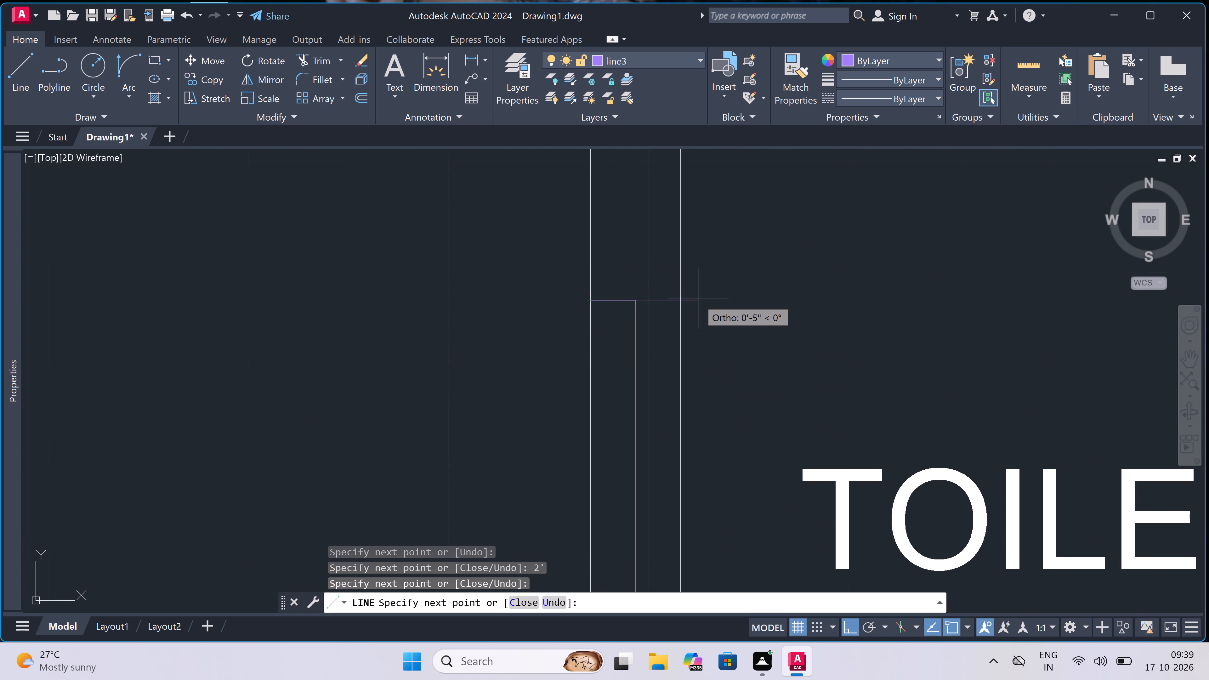
pyautogui.click(681, 302)
pyautogui.press('Escape')
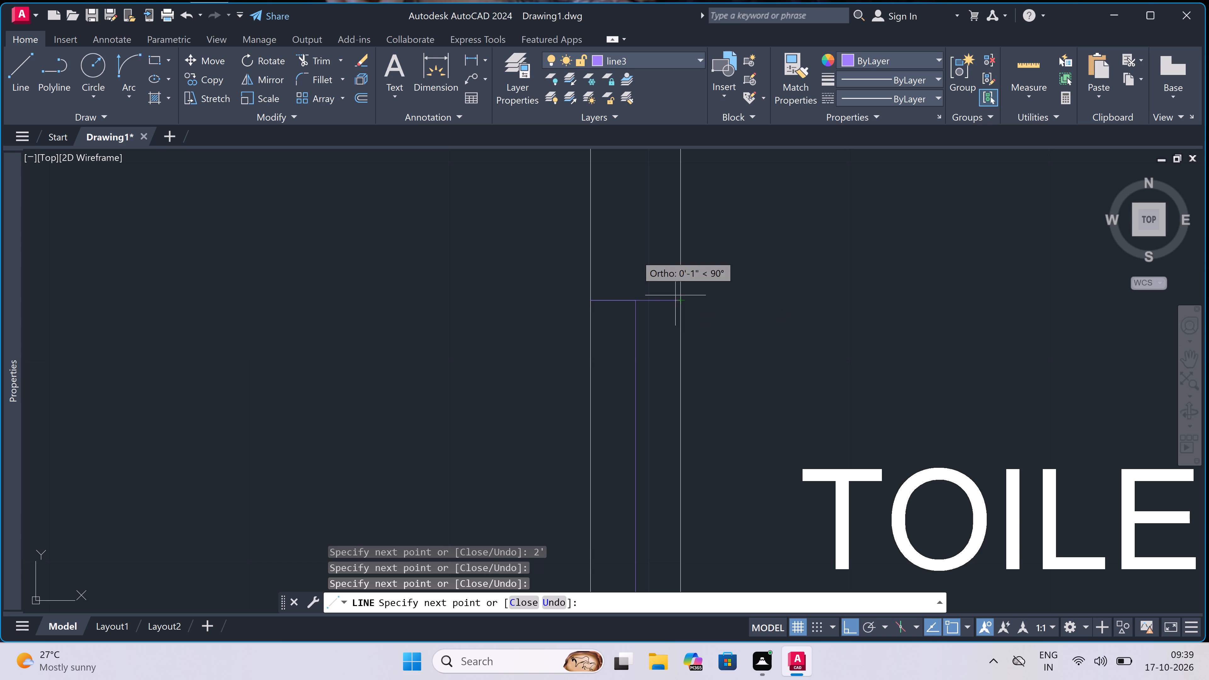
# Trim both wall lines between the jambs of the left 4'0"x8'7" toilet's window.
pyautogui.scroll(-4, 616, 239)
pyautogui.scroll(1, 627, 308)
pyautogui.write('tr')
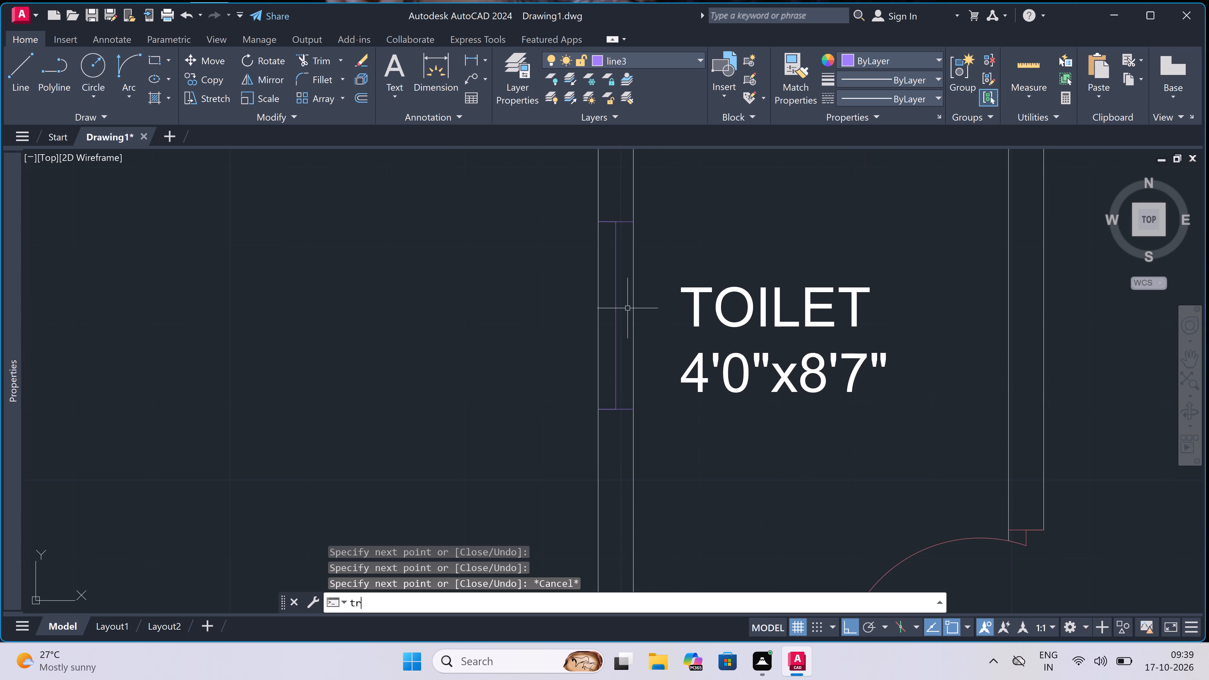
pyautogui.press('space')
pyautogui.click(635, 351)
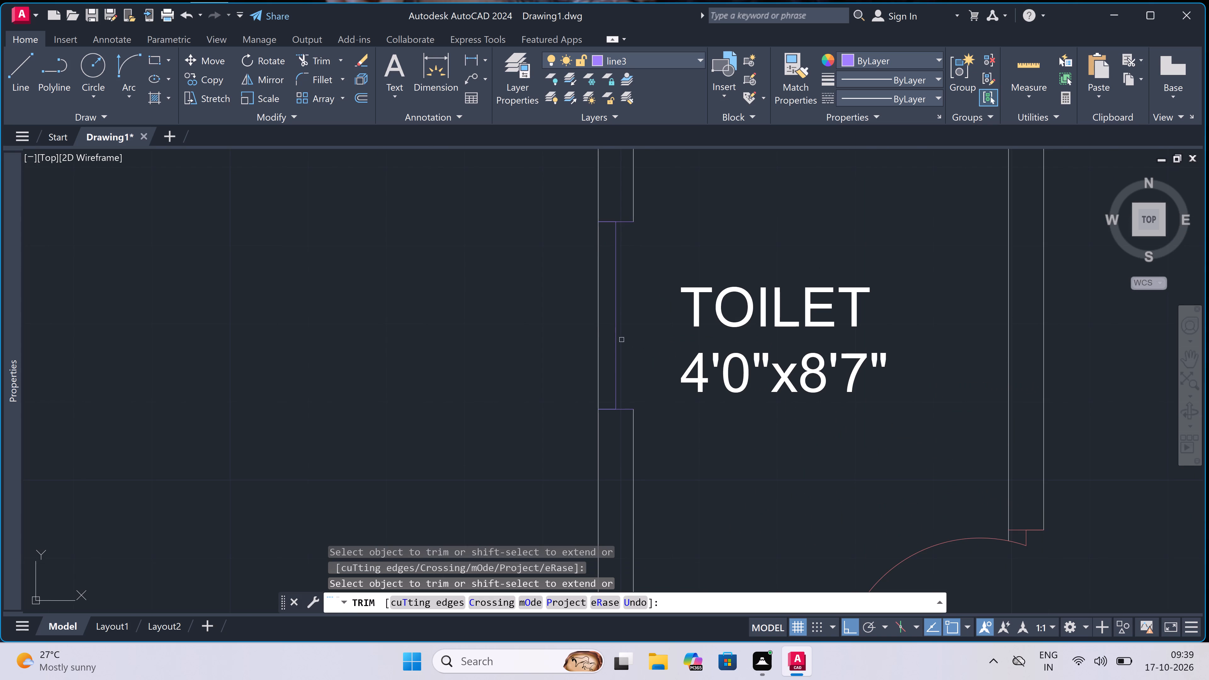
pyautogui.click(599, 329)
pyautogui.press('Escape')
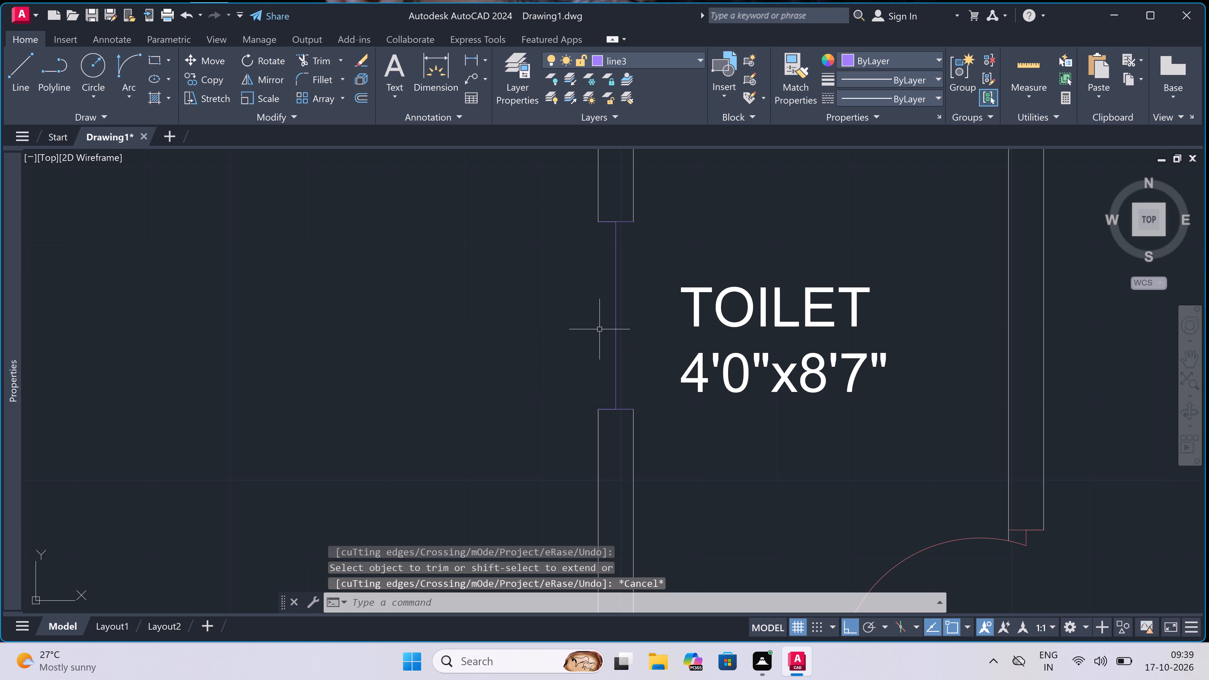
# Draw the outer and inner face lines between the jambs of the left 4'0"x8'7" toilet's window.
pyautogui.press('l')
pyautogui.press('space')
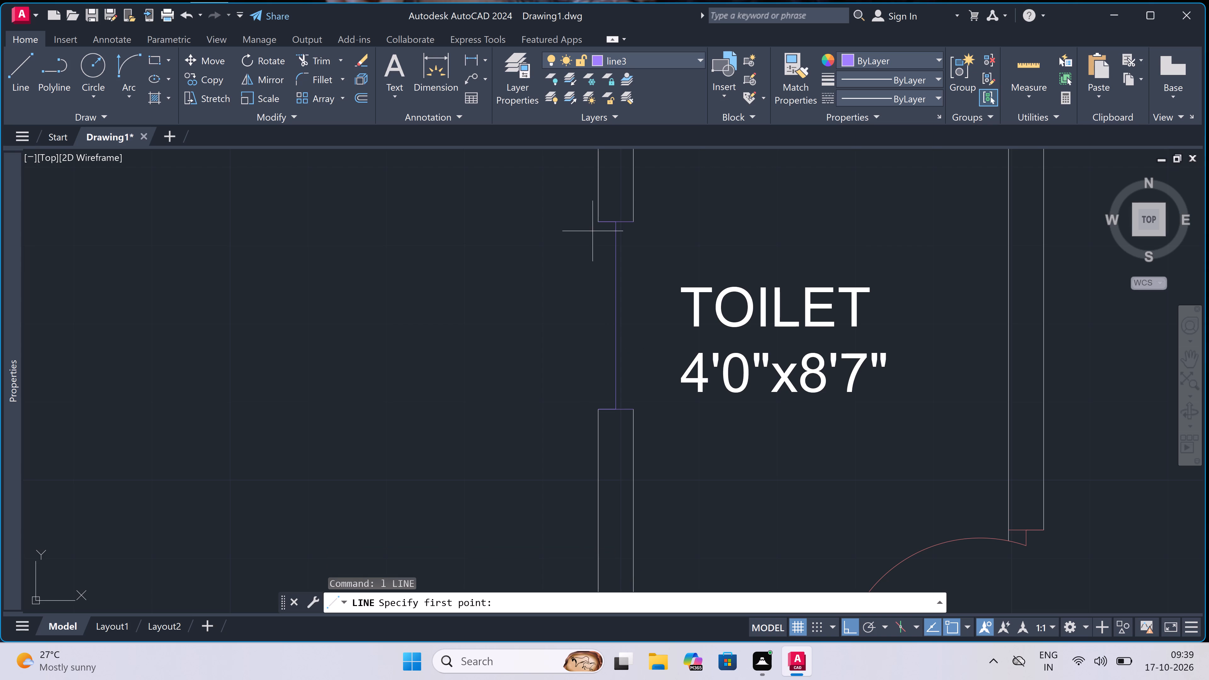
pyautogui.click(598, 222)
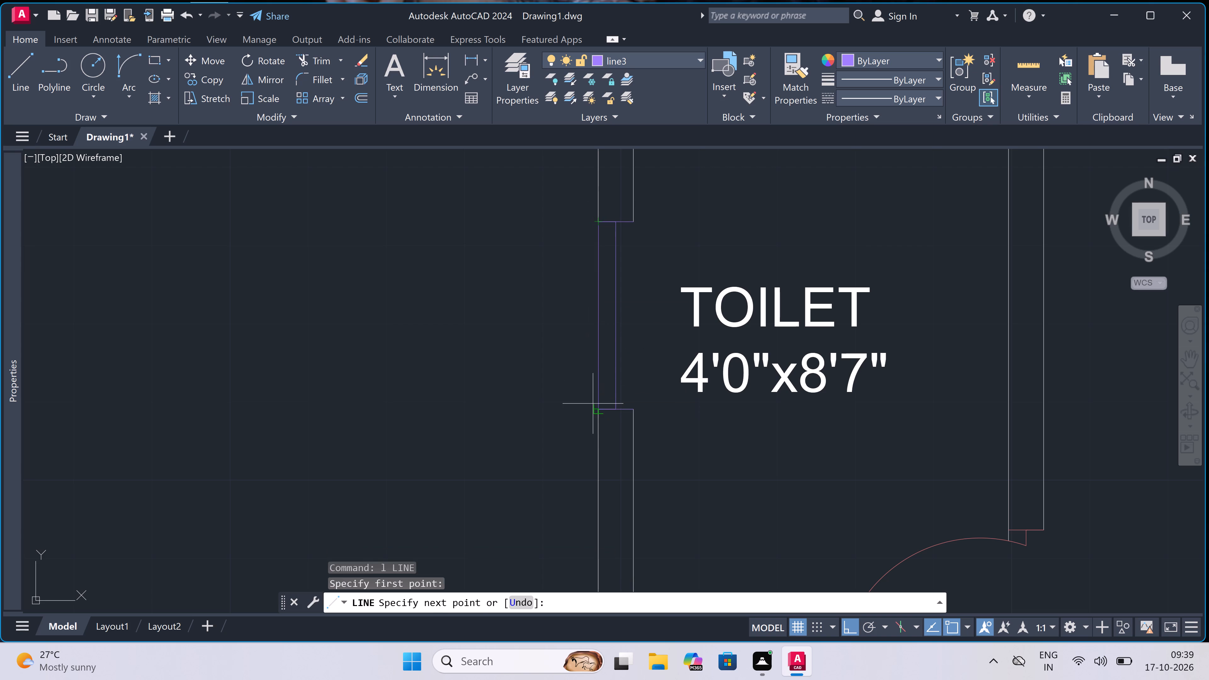
pyautogui.click(594, 410)
pyautogui.press('Escape')
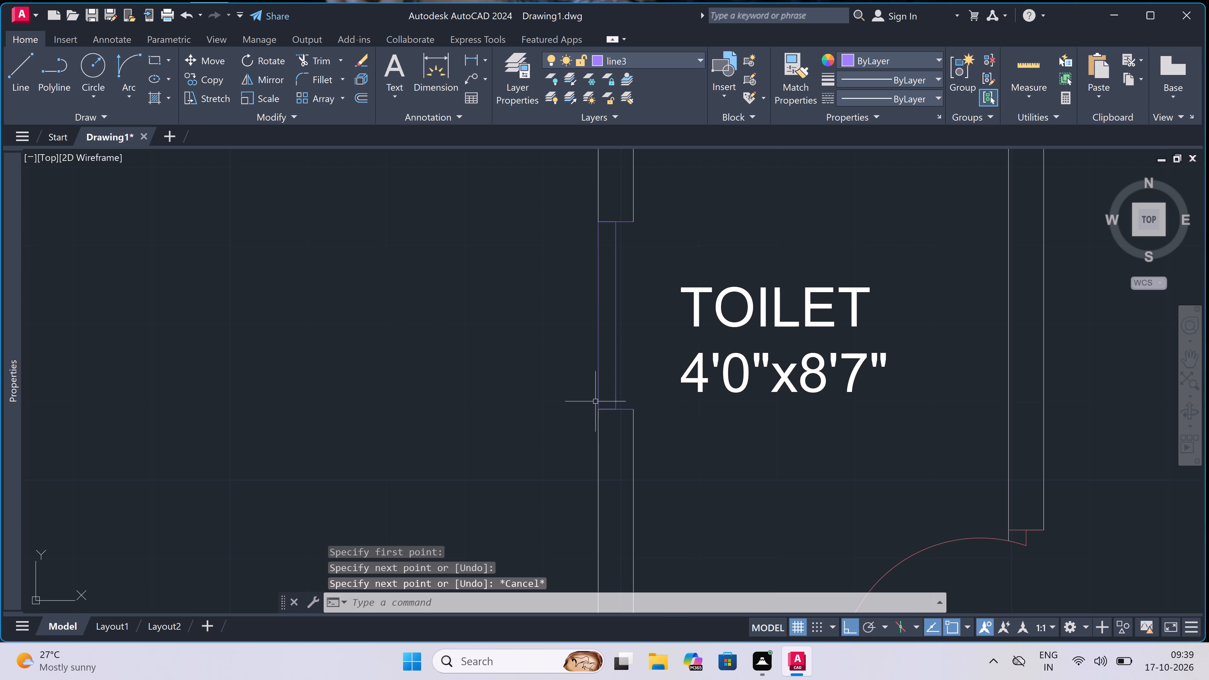
pyautogui.press('space')
pyautogui.click(633, 217)
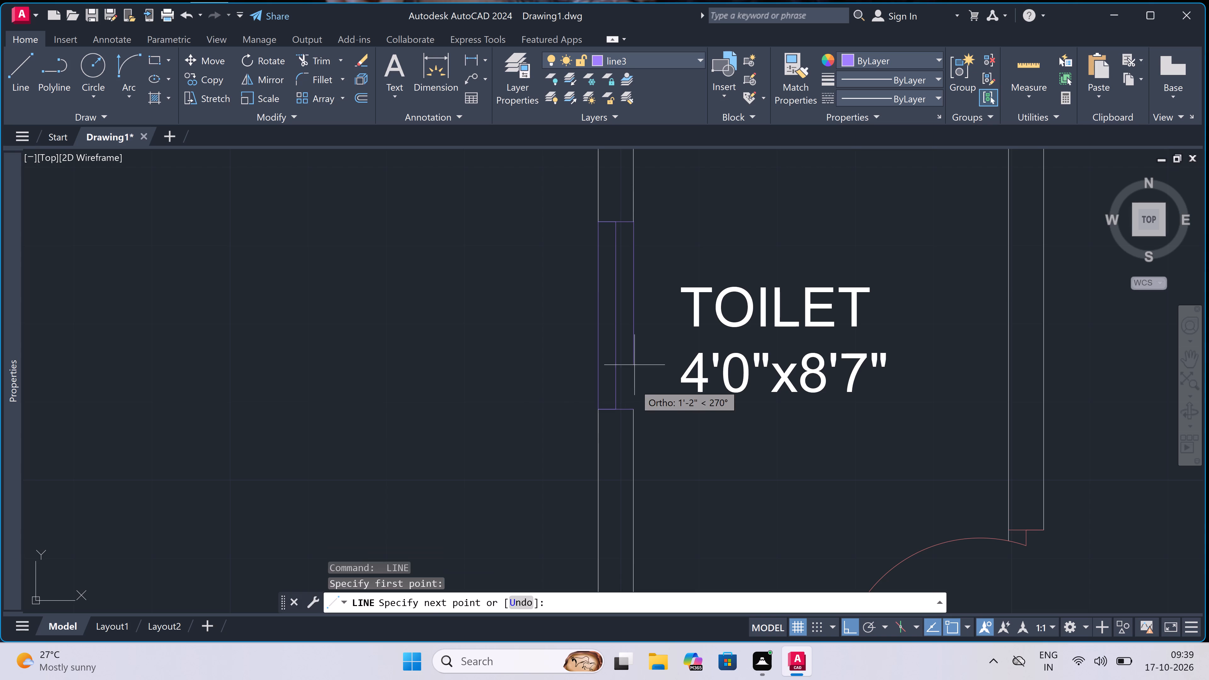
pyautogui.click(633, 404)
pyautogui.press('Escape')
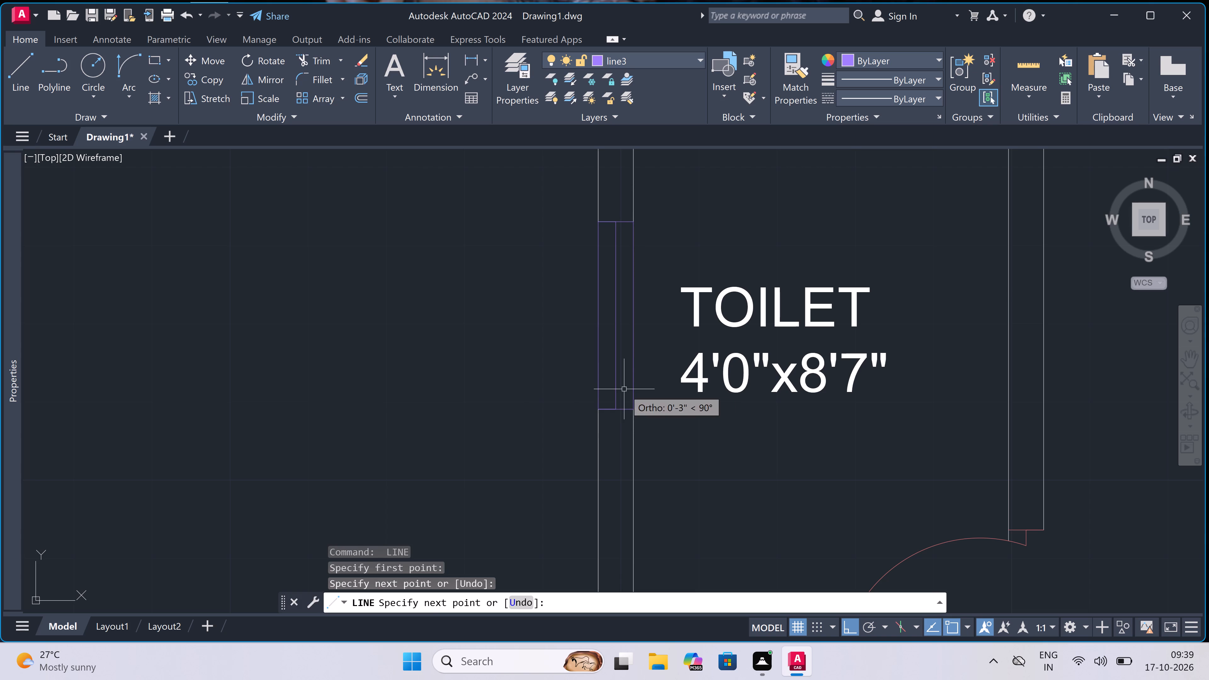
# Examine the plan's left exterior wall around the two 12'0"x12'0" C. bed rooms and the 4'0"x8'7" toilet.
pyautogui.scroll(-6, 542, 361)
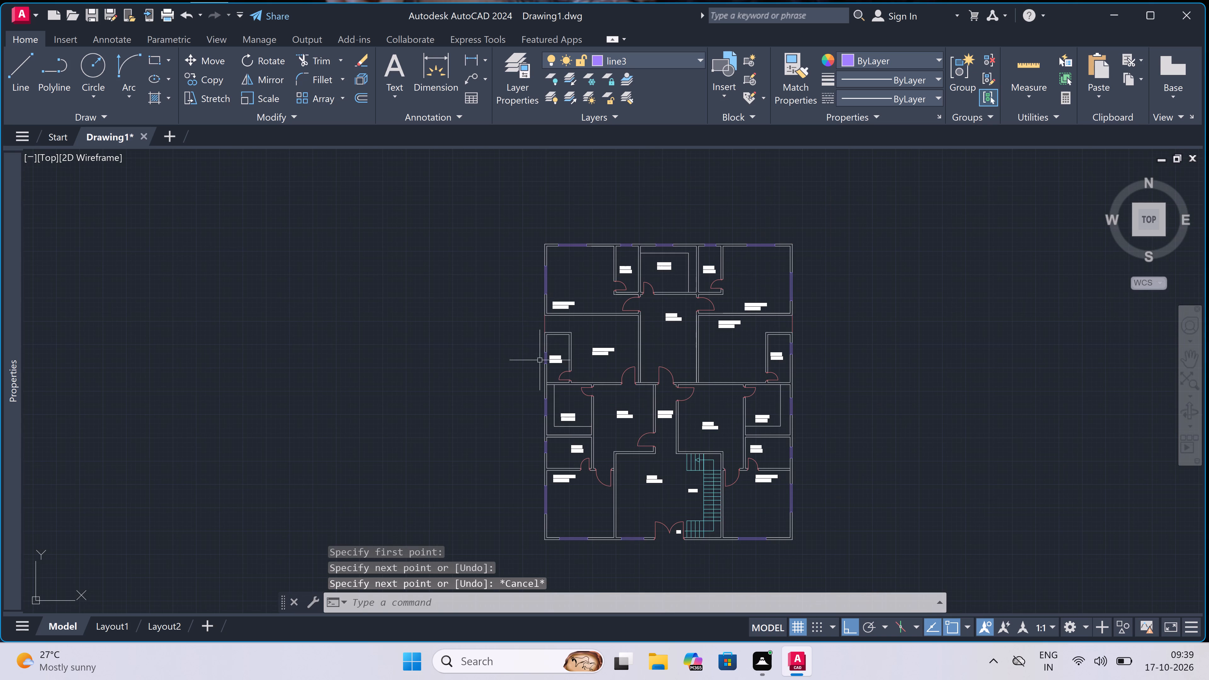
pyautogui.scroll(1, 564, 347)
pyautogui.scroll(-1, 564, 347)
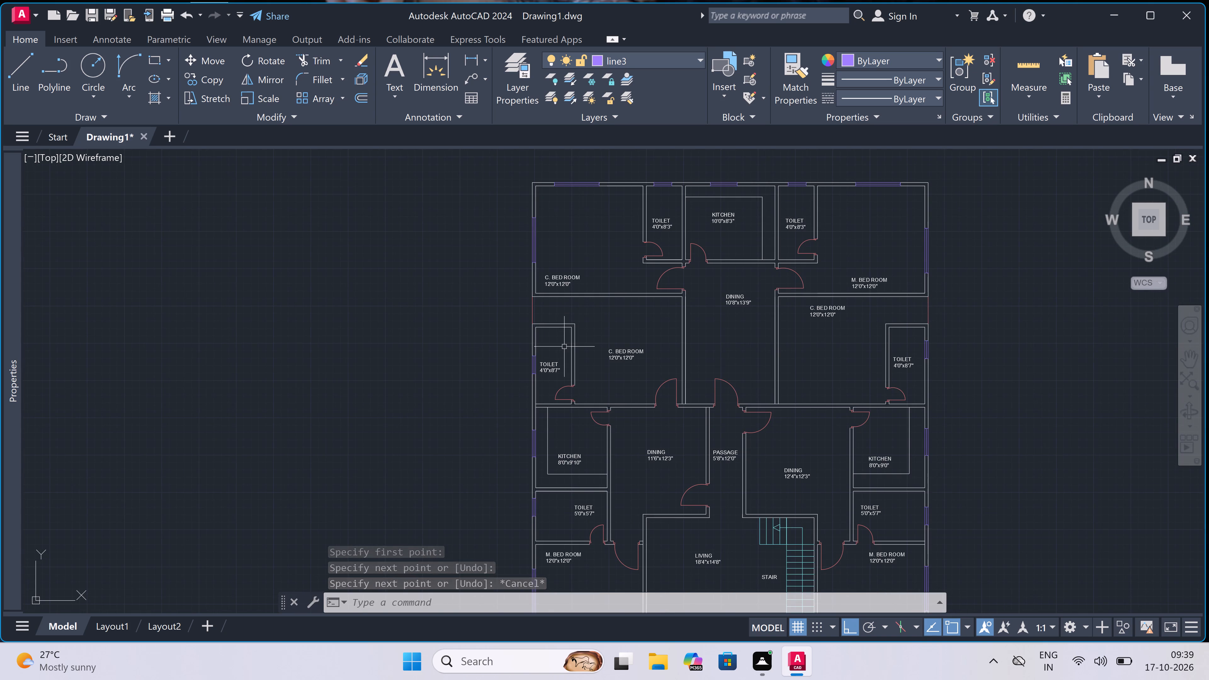
pyautogui.scroll(3, 561, 318)
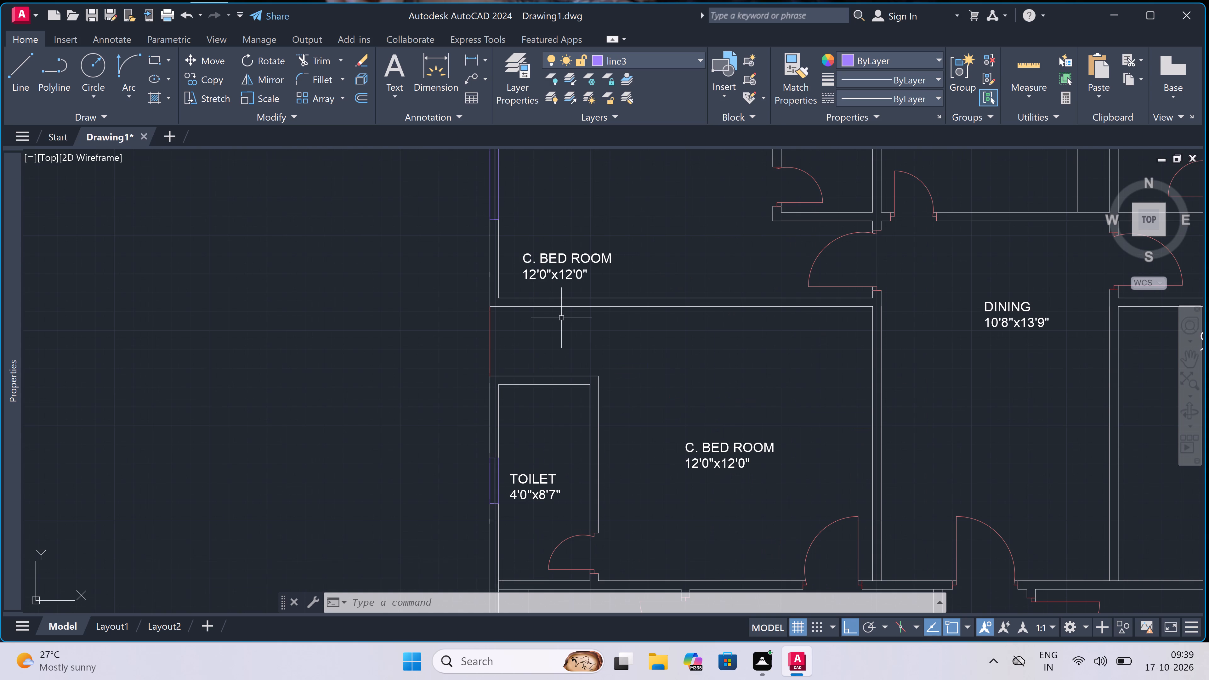
pyautogui.scroll(1, 562, 318)
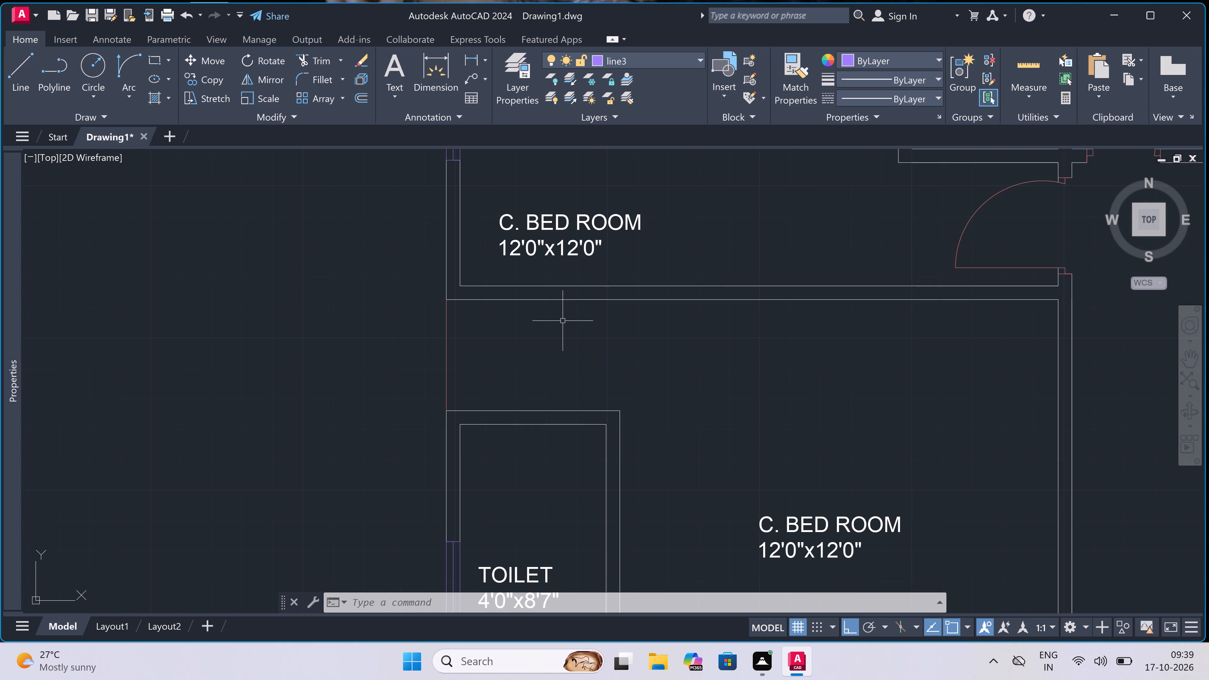
pyautogui.scroll(-4, 563, 321)
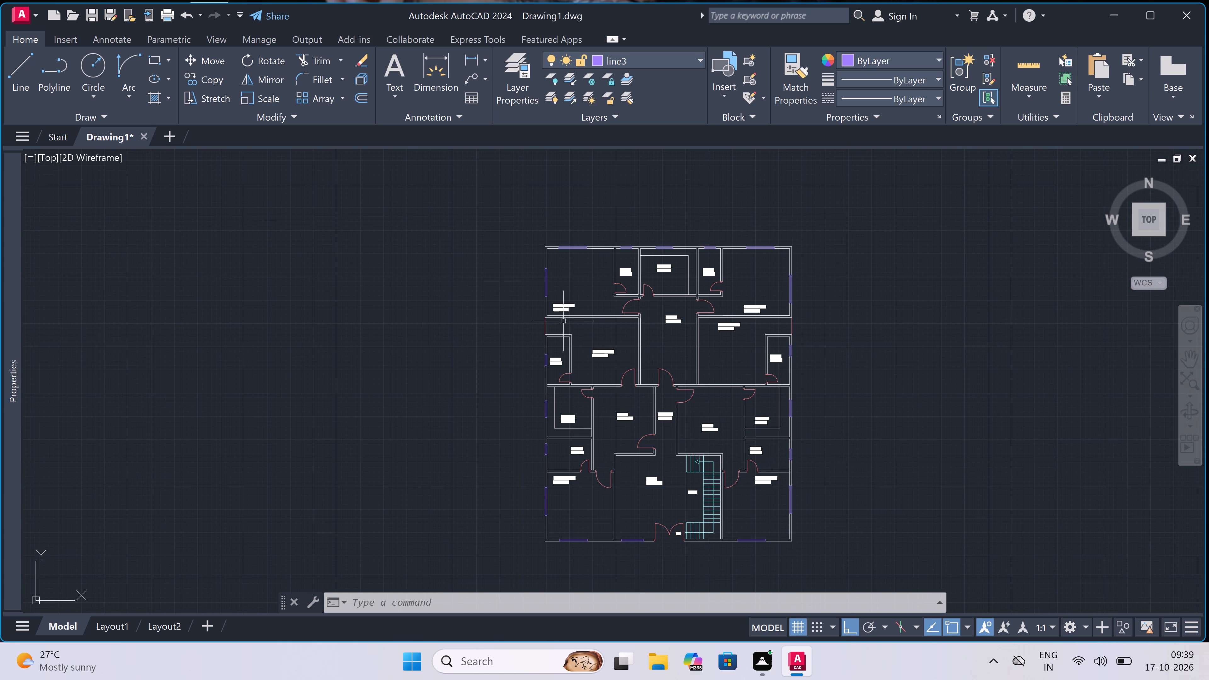
pyautogui.scroll(1, 564, 320)
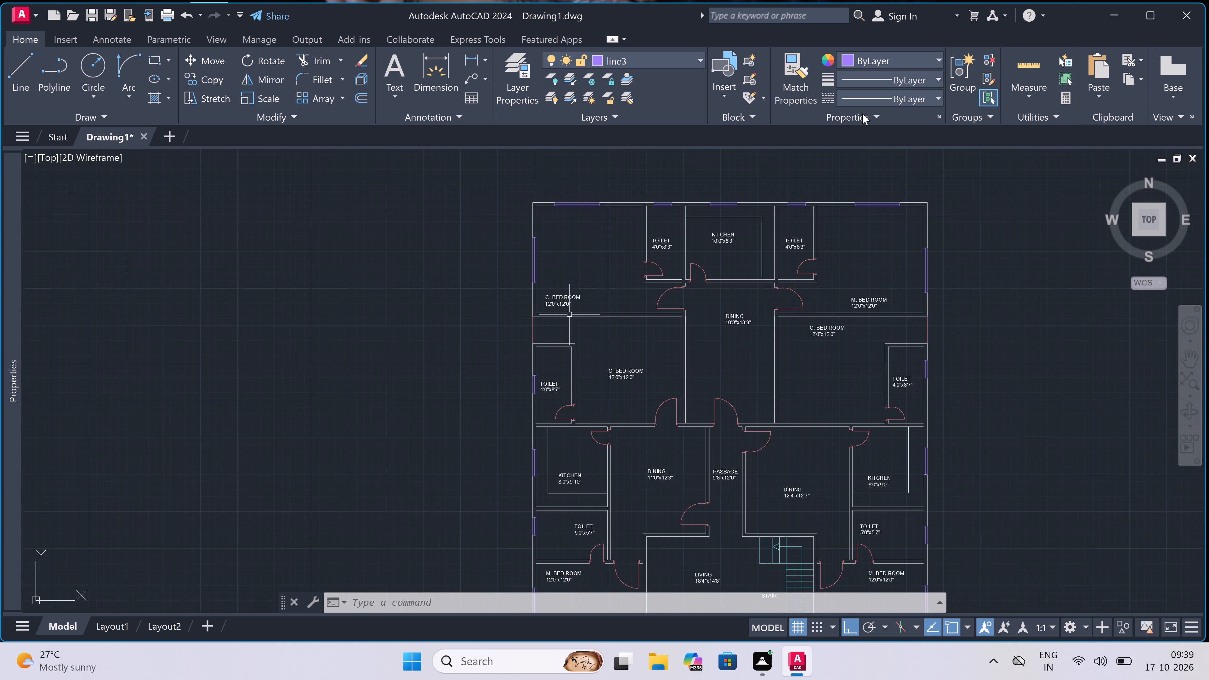
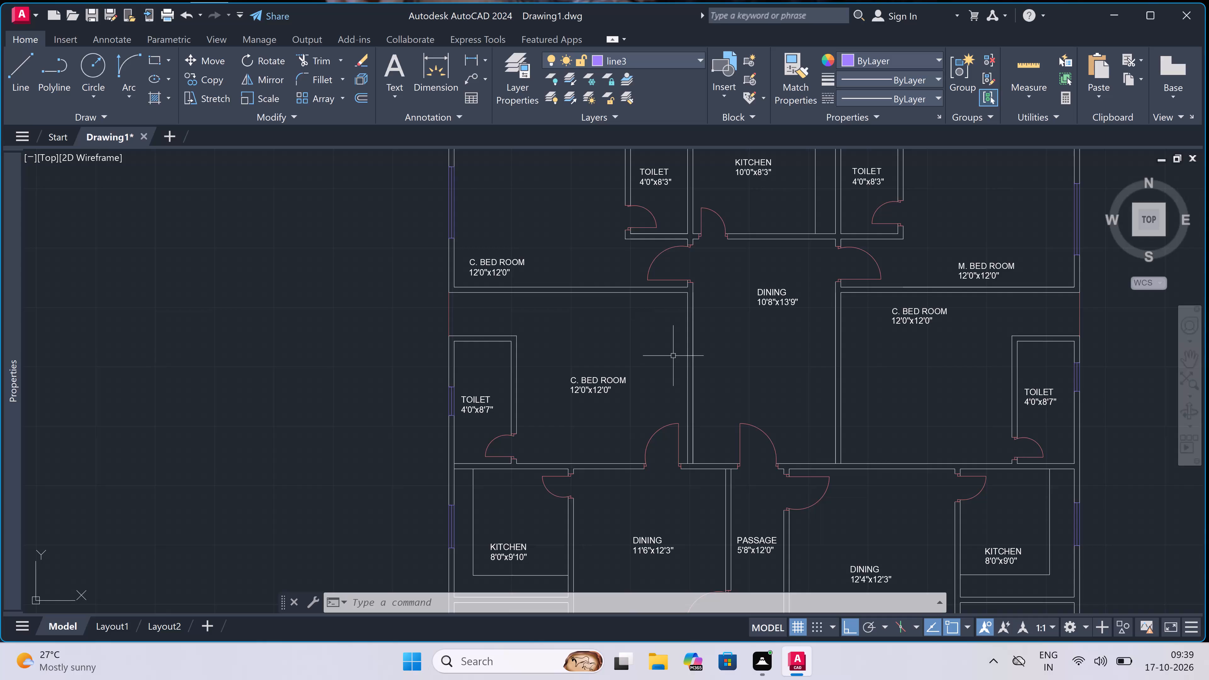
# Move the left lower C. BED ROOM 12'0"x12'0" label straight up, close to the room's upper wall.
pyautogui.scroll(-3, 637, 337)
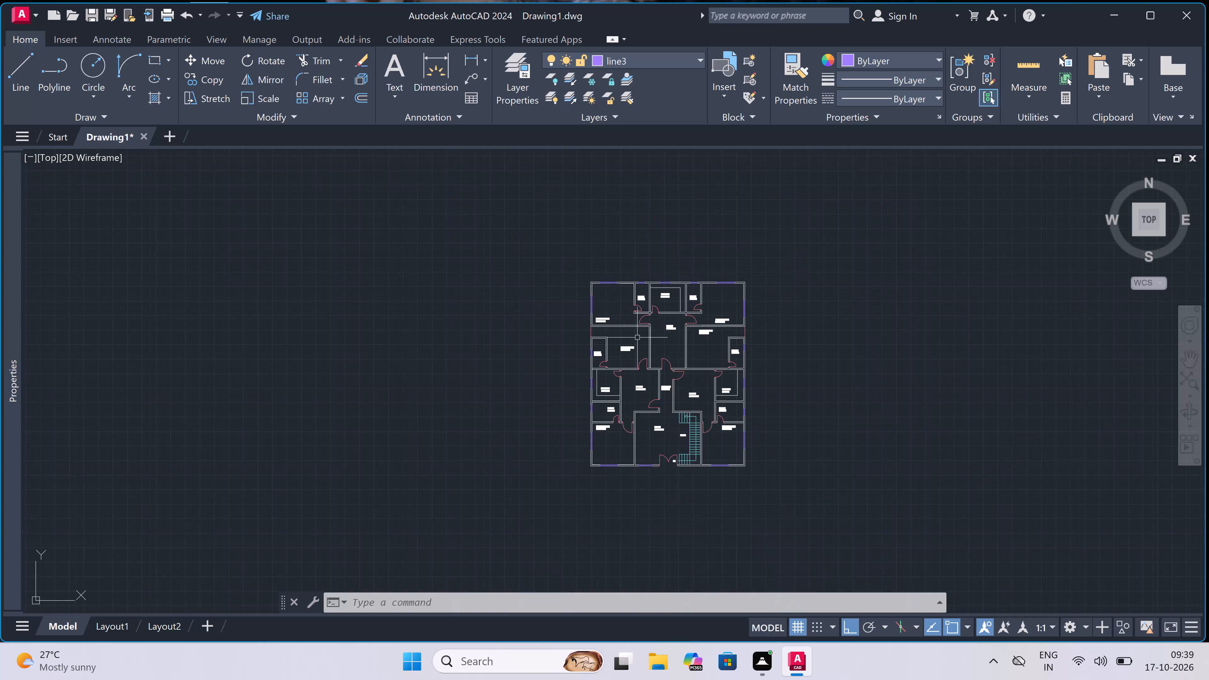
pyautogui.scroll(2, 637, 337)
pyautogui.scroll(-1, 636, 338)
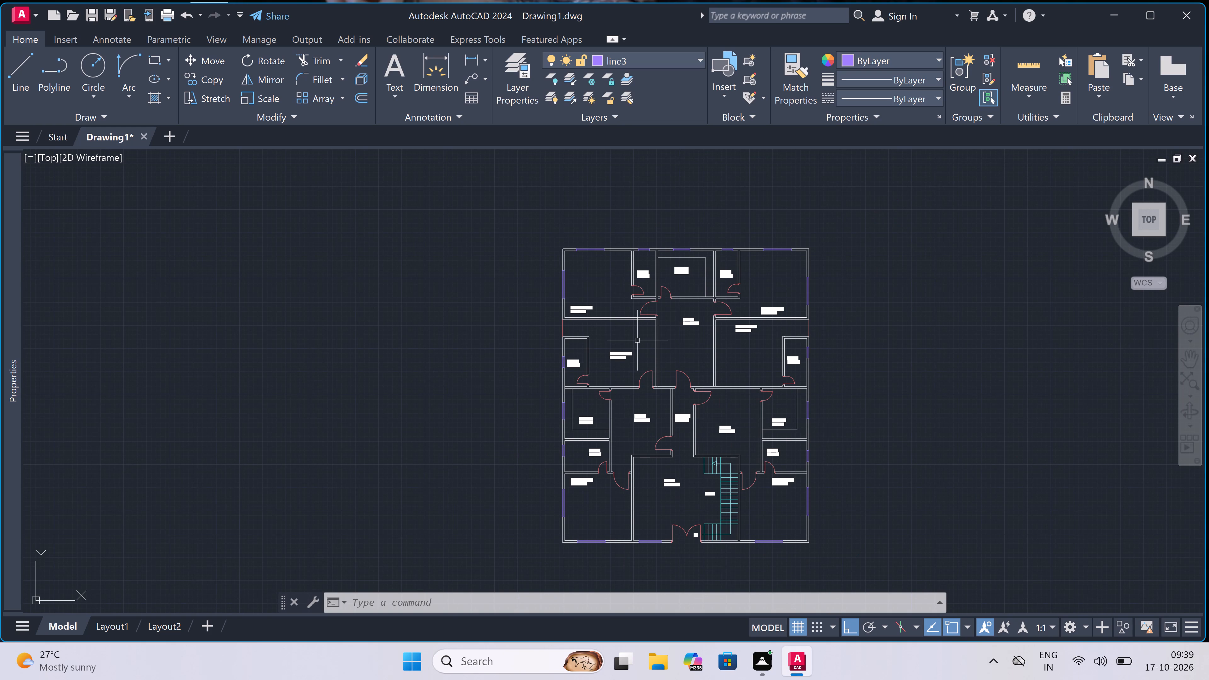
pyautogui.scroll(1, 637, 340)
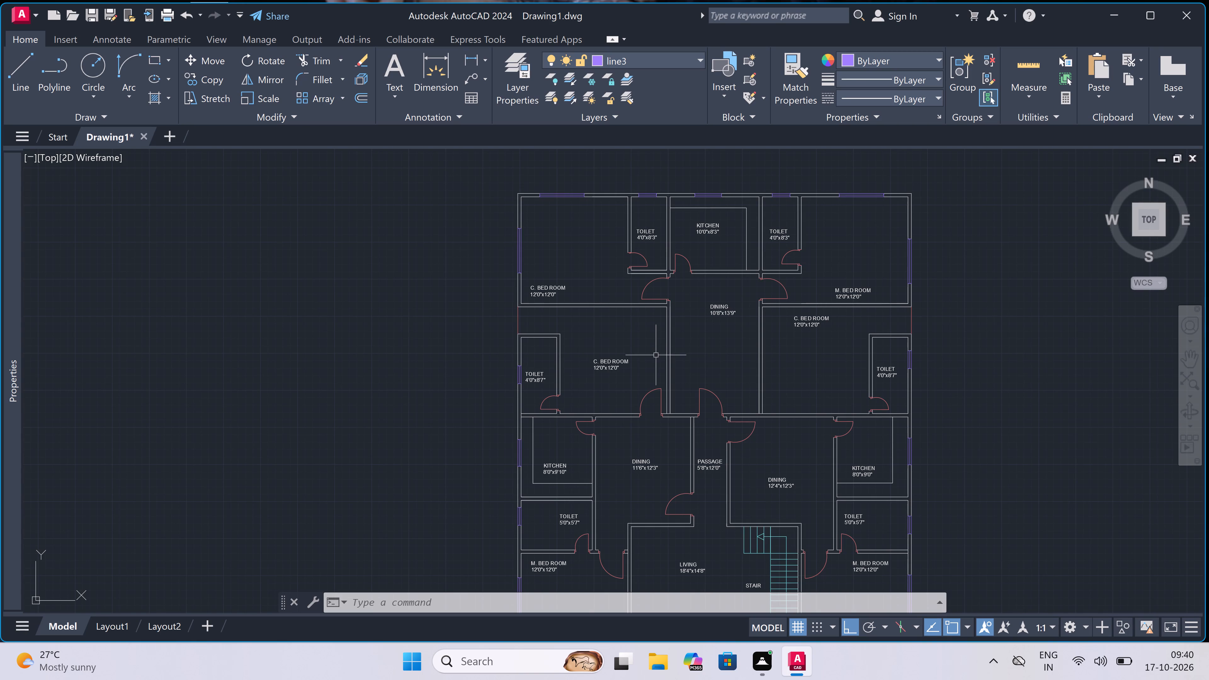
pyautogui.scroll(-2, 546, 349)
pyautogui.scroll(3, 562, 353)
pyautogui.scroll(1, 588, 360)
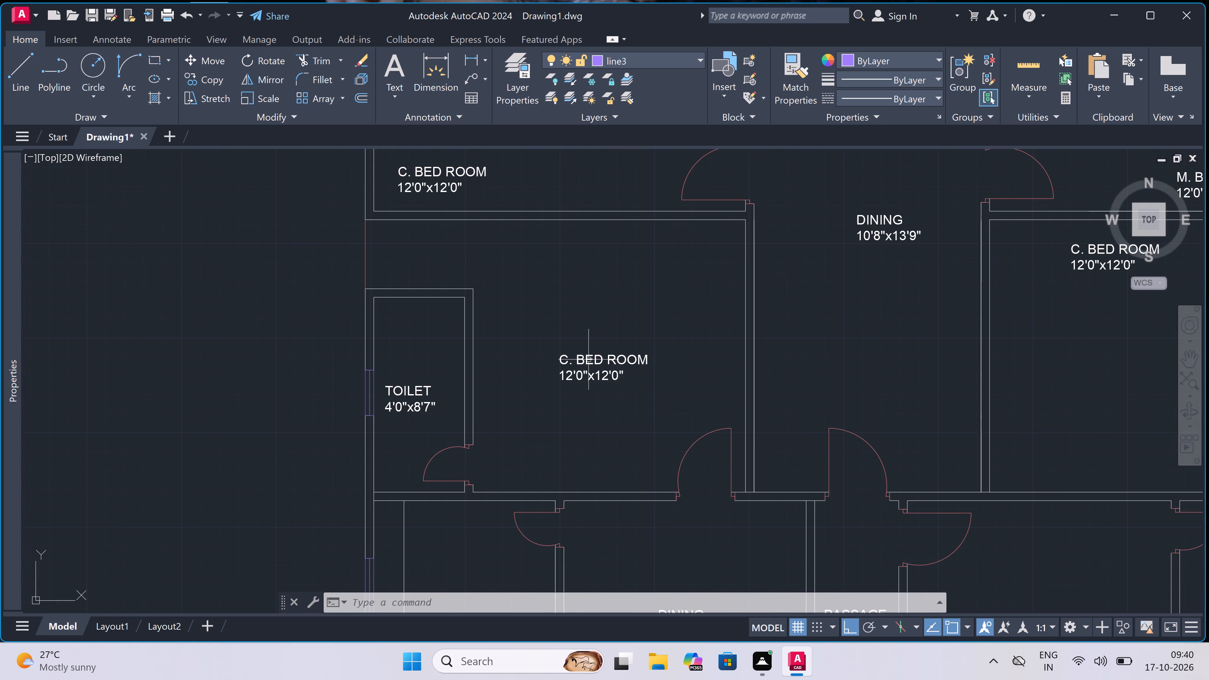
pyautogui.click(588, 360)
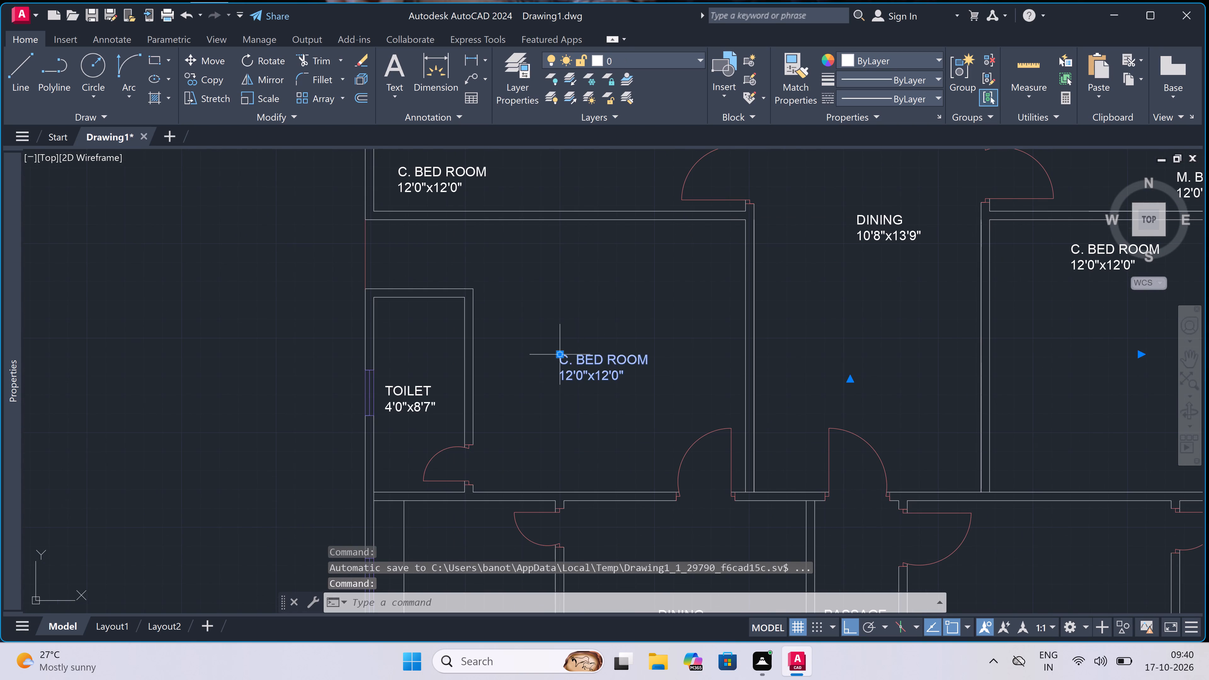
pyautogui.click(563, 356)
pyautogui.click(511, 249)
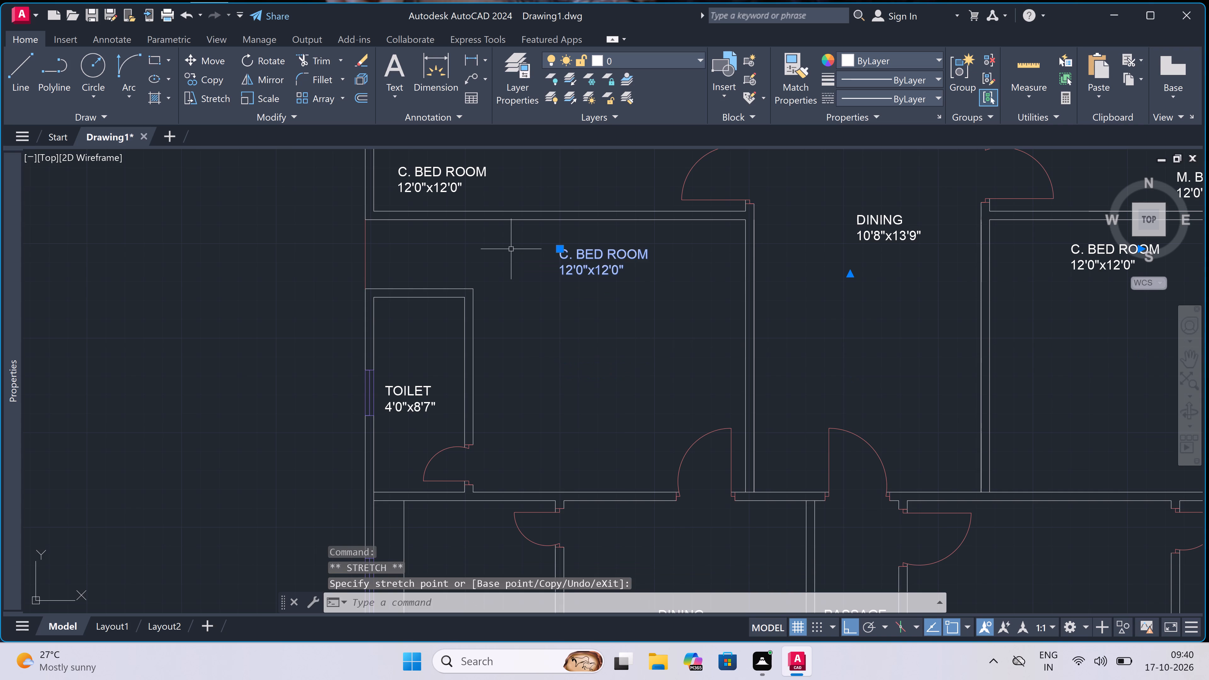
pyautogui.press('Escape')
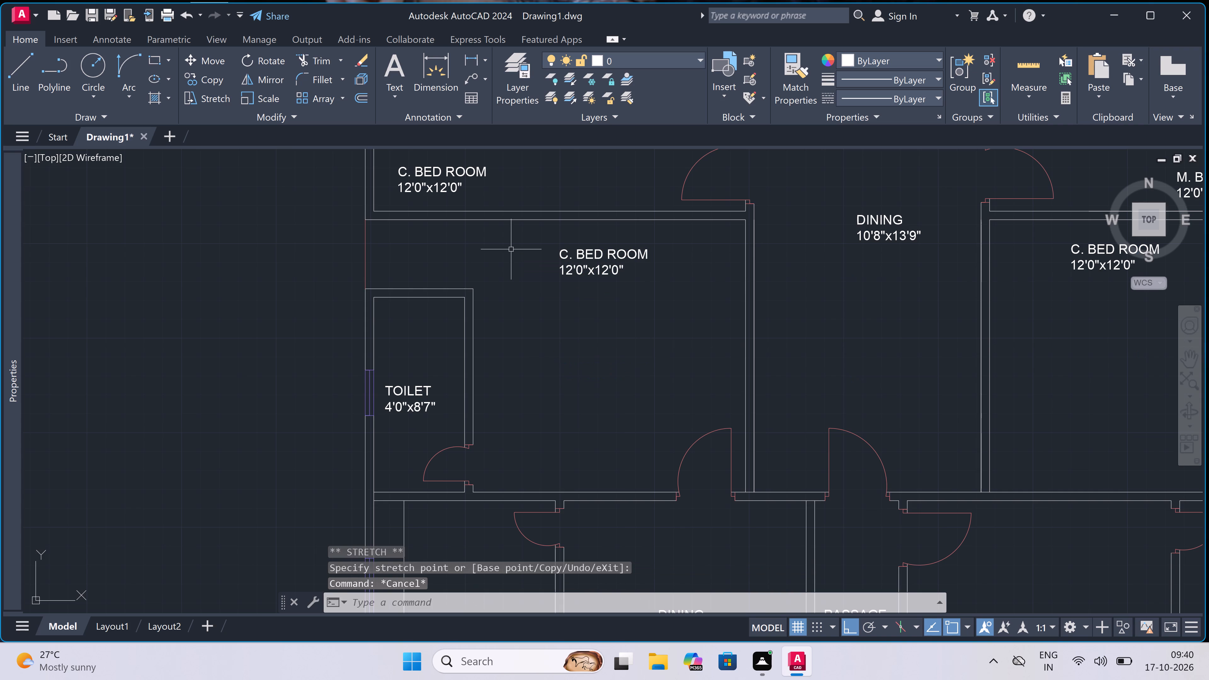
# On layer 0, draw a 4.5" thick wall from the left 4'0"x8'7" toilet's upper bedroom-side corner up to the partition above.
pyautogui.write('l')
pyautogui.press('space')
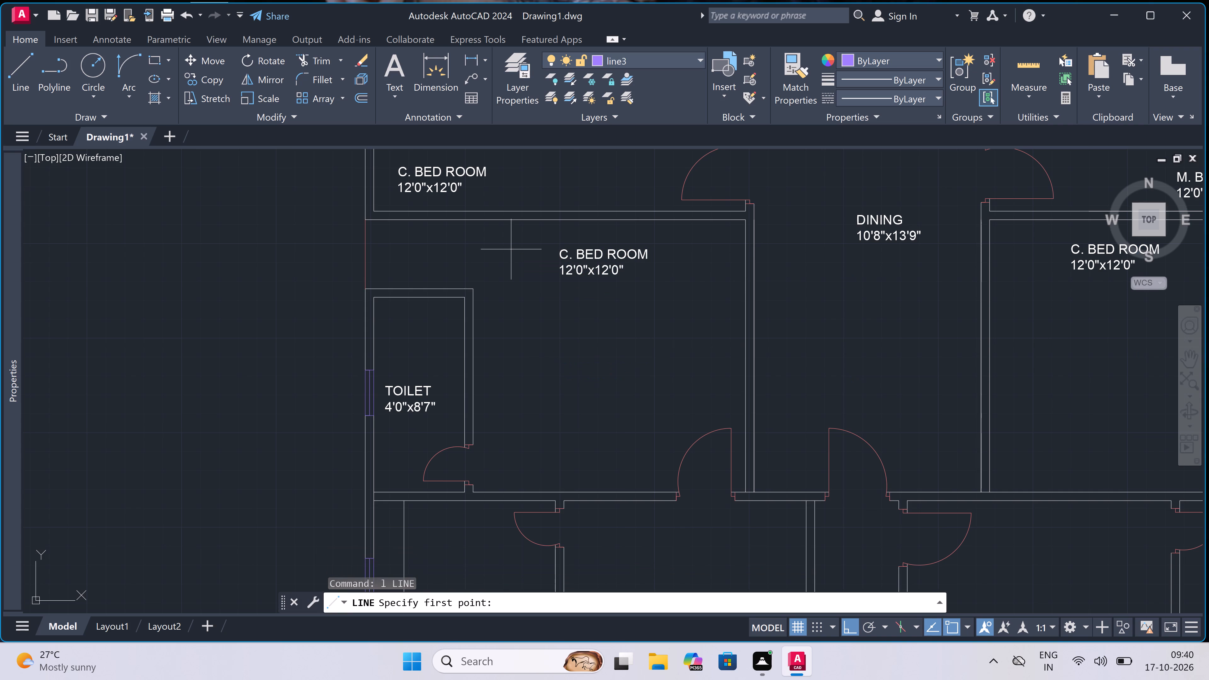
pyautogui.scroll(2, 457, 197)
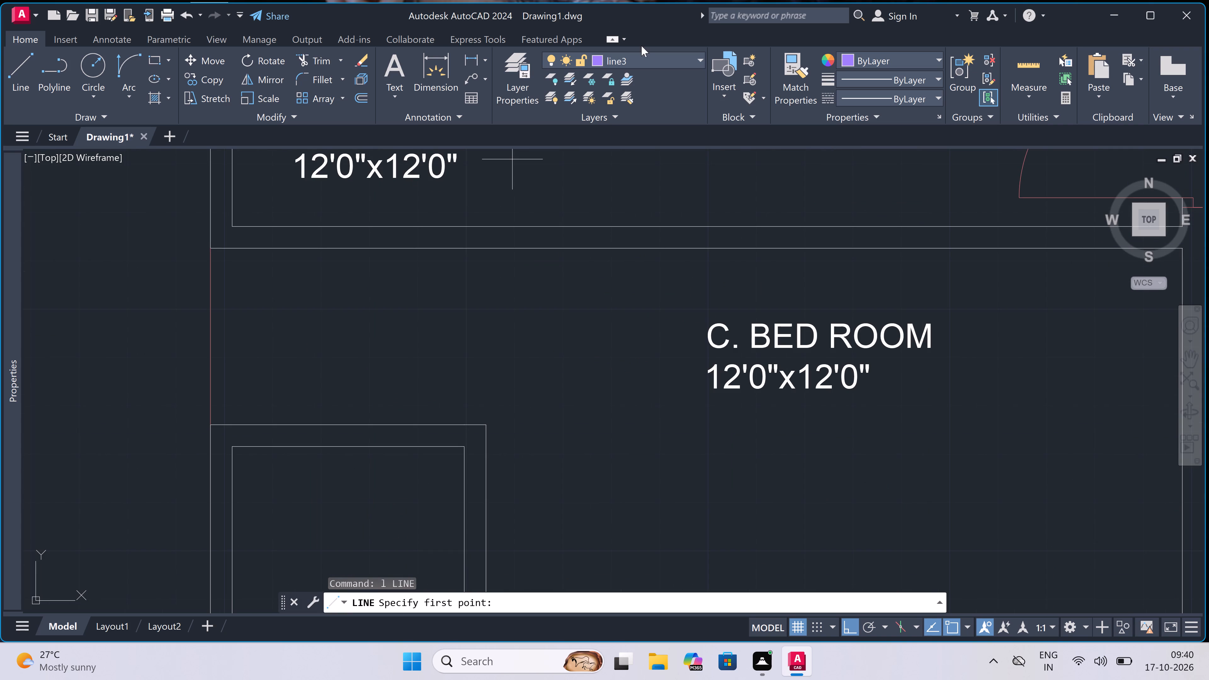
pyautogui.click(649, 56)
pyautogui.click(645, 78)
pyautogui.click(491, 431)
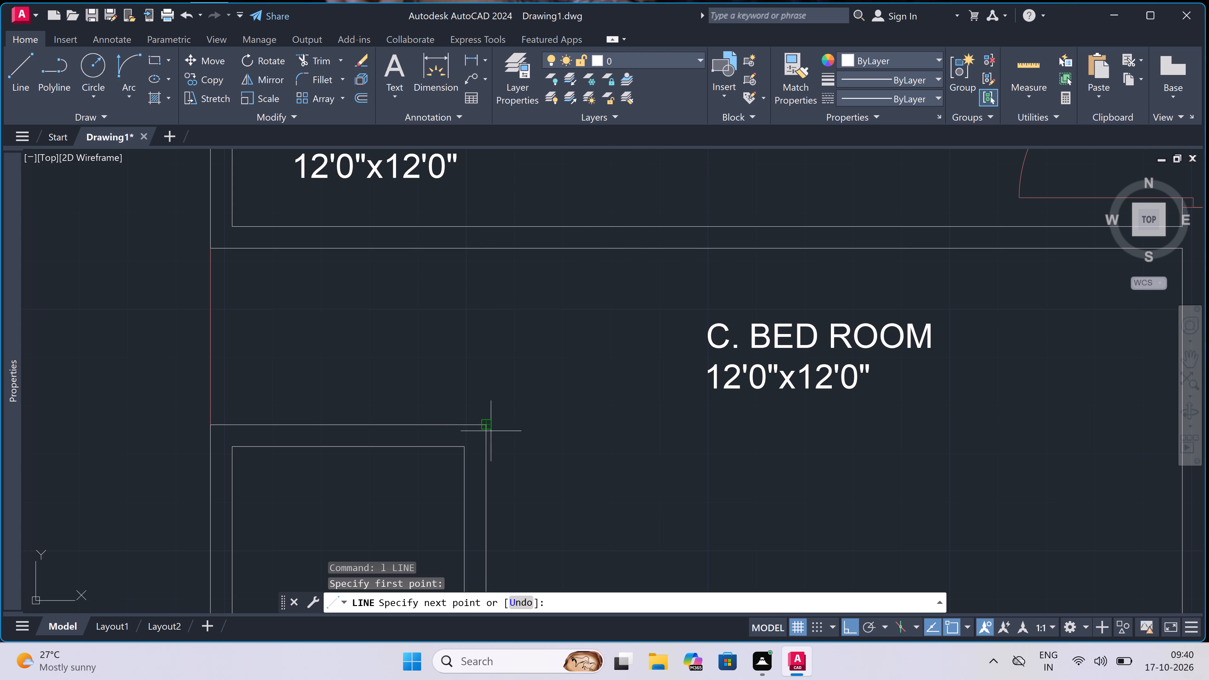
pyautogui.click(484, 250)
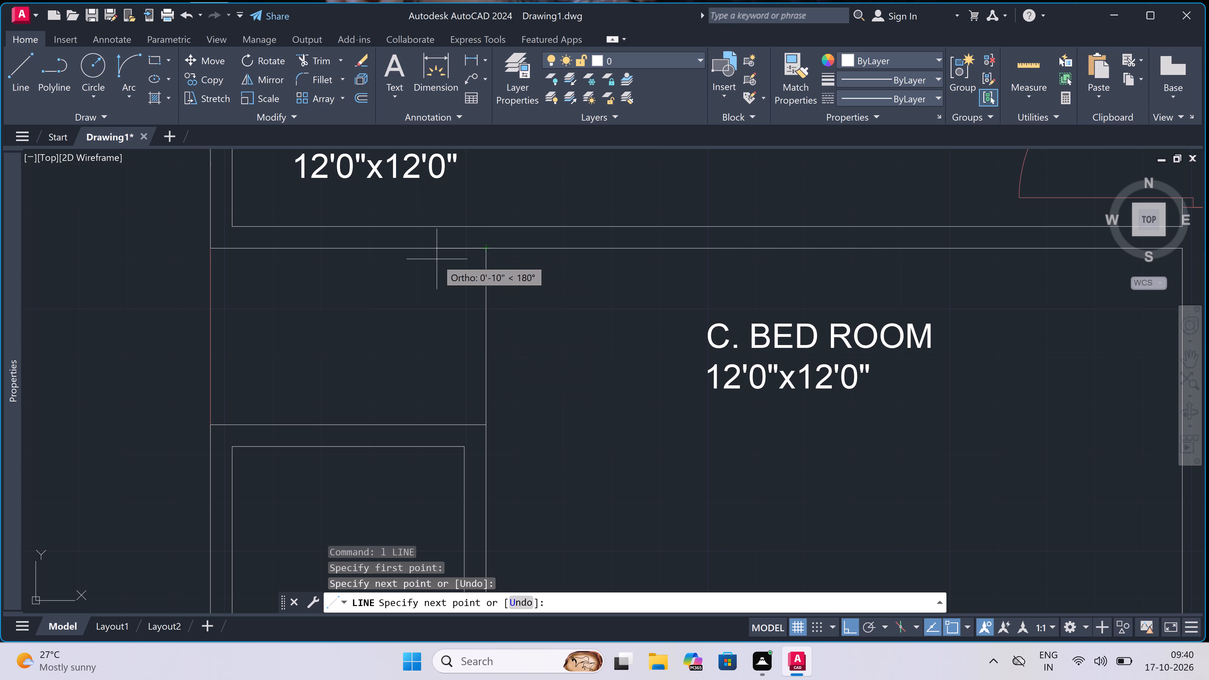
pyautogui.write('4.5')
pyautogui.write('"')
pyautogui.press('space')
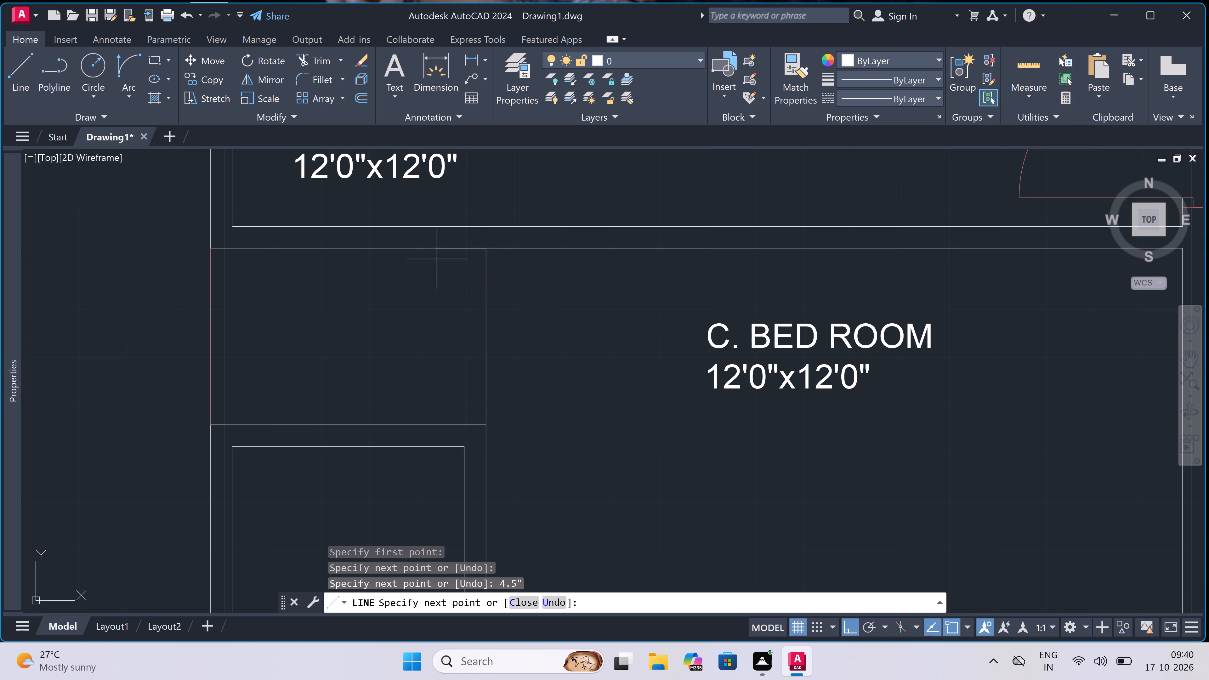
pyautogui.click(465, 428)
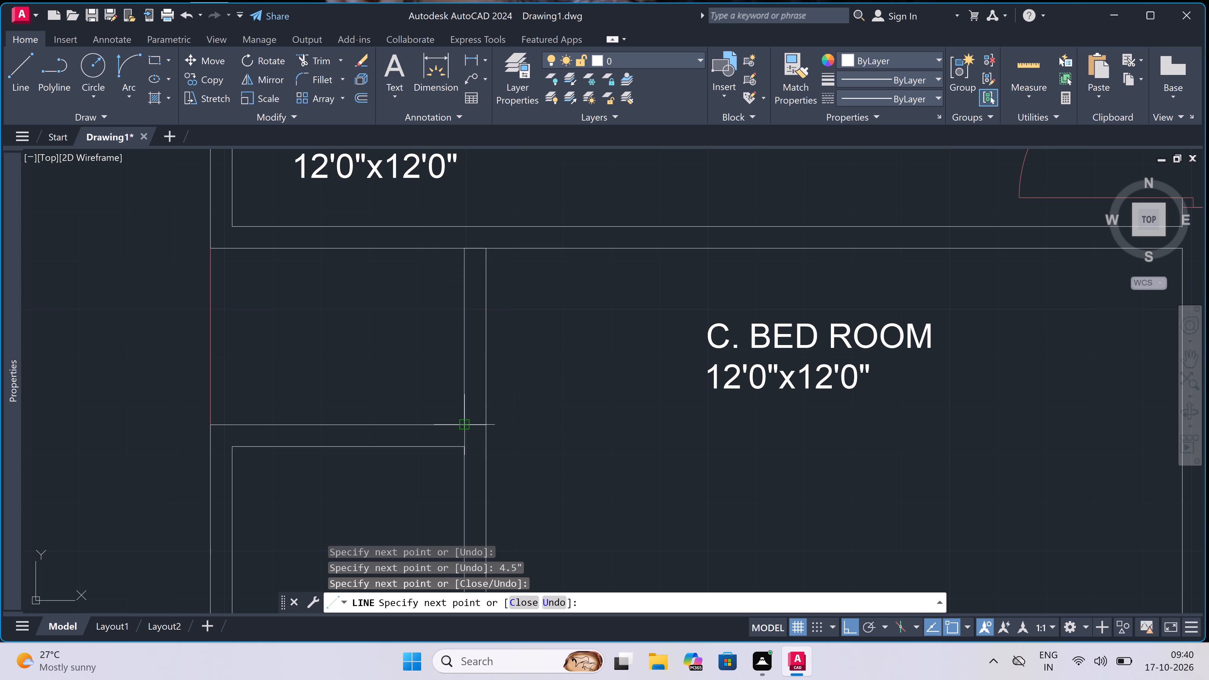
# Draw two crossing diagonals between the corners of the enclosed space above the left 4'0"x8'7" toilet.
pyautogui.click(210, 250)
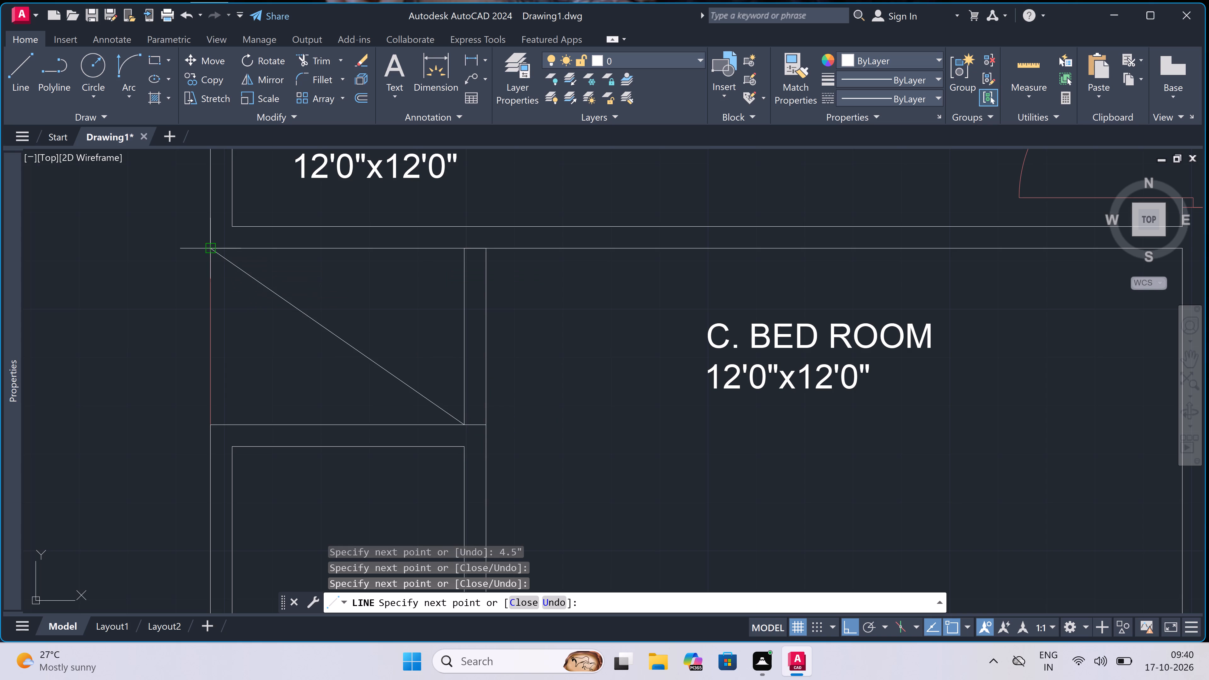
pyautogui.press('Escape')
pyautogui.press('space')
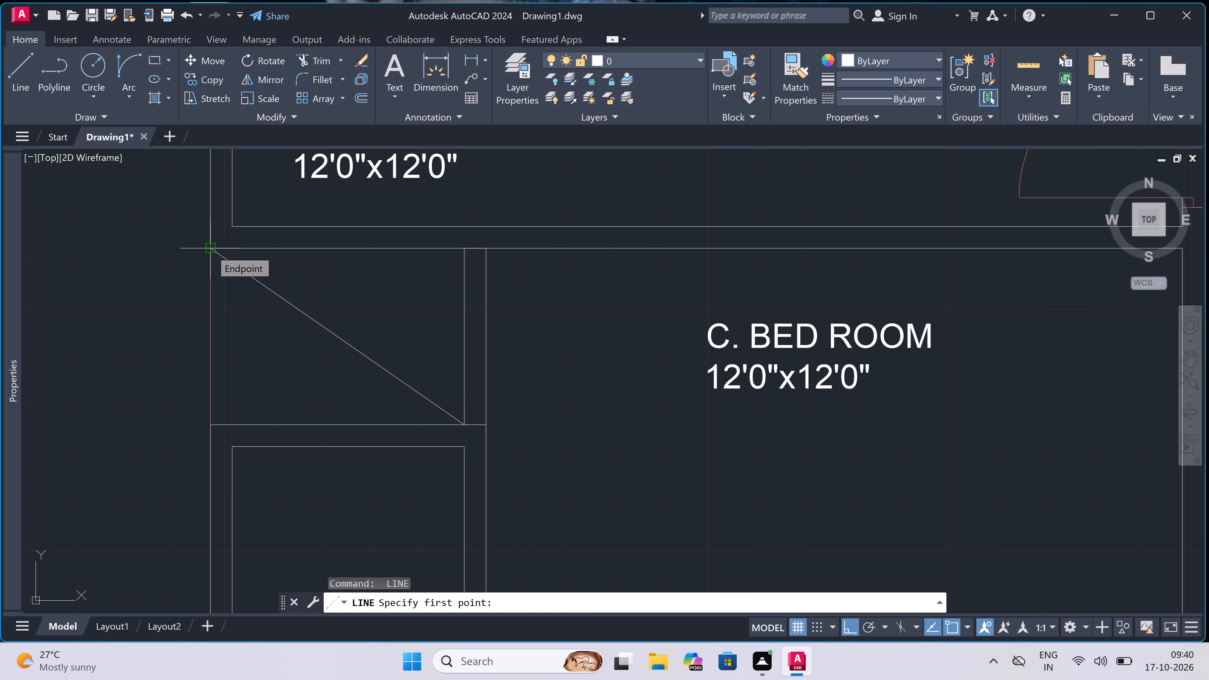
pyautogui.click(206, 425)
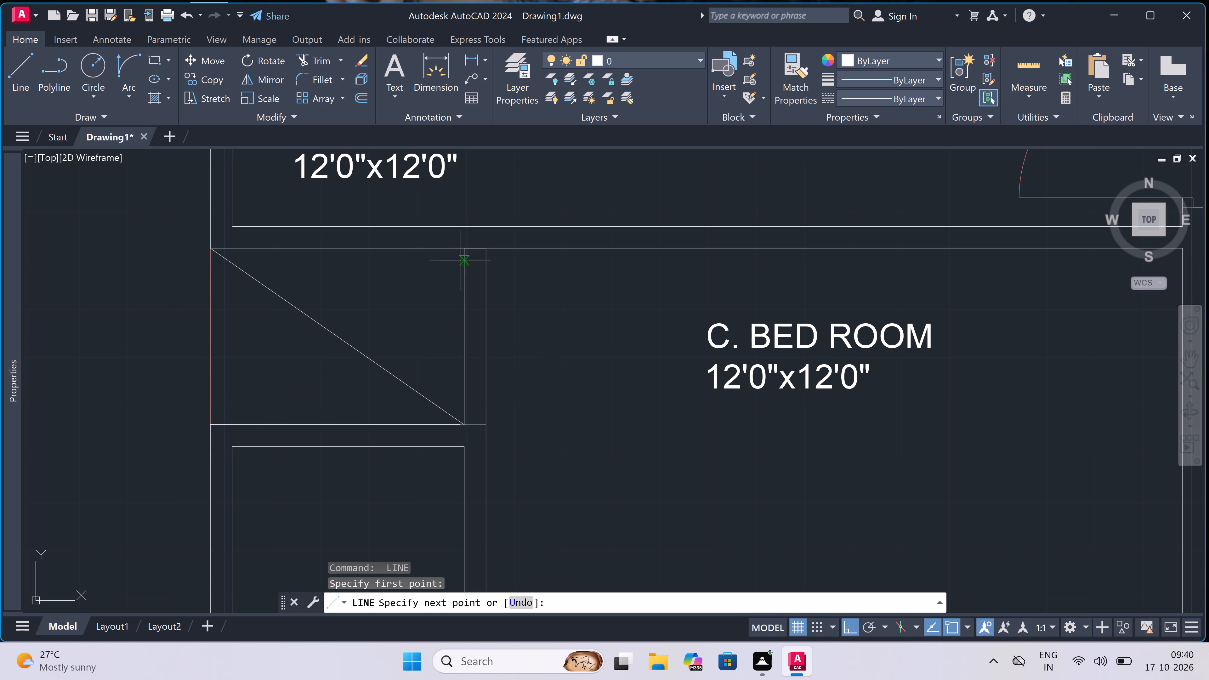
pyautogui.click(464, 248)
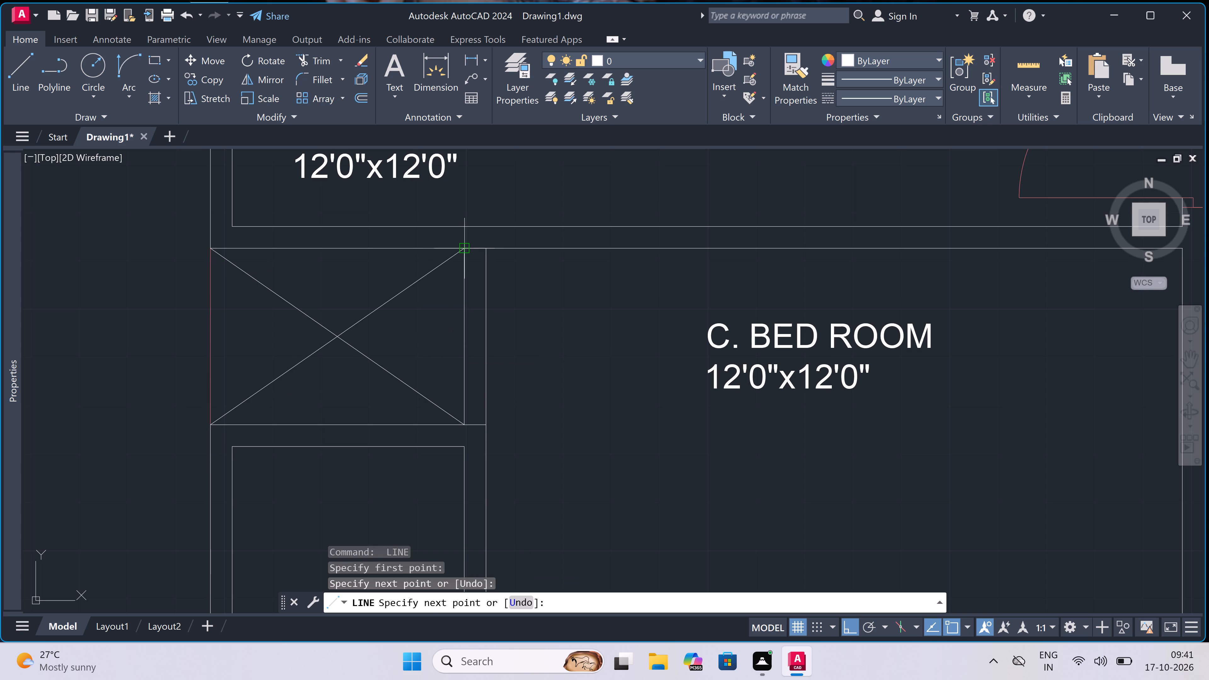
pyautogui.press('Escape')
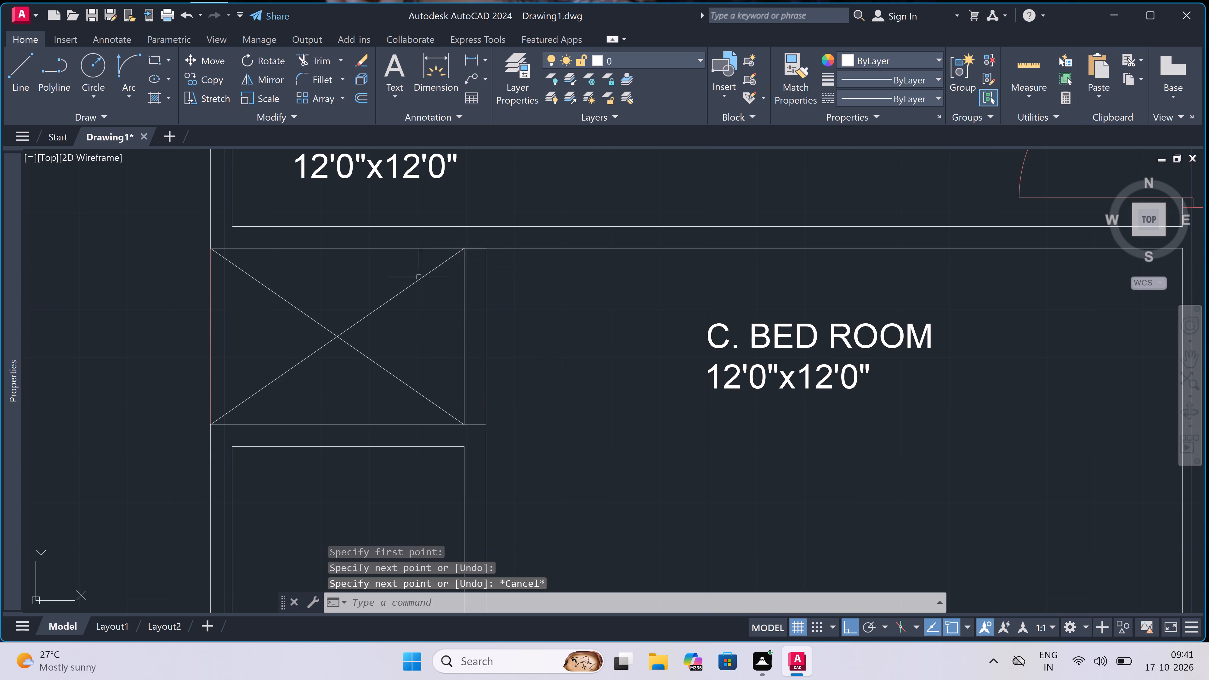
# Draw a 4.5" thick wall from the right 4'0"x8'7" toilet's upper bedroom-side corner up to the M. BED ROOM partition.
pyautogui.scroll(-4, 405, 285)
pyautogui.scroll(-1, 434, 281)
pyautogui.scroll(1, 673, 267)
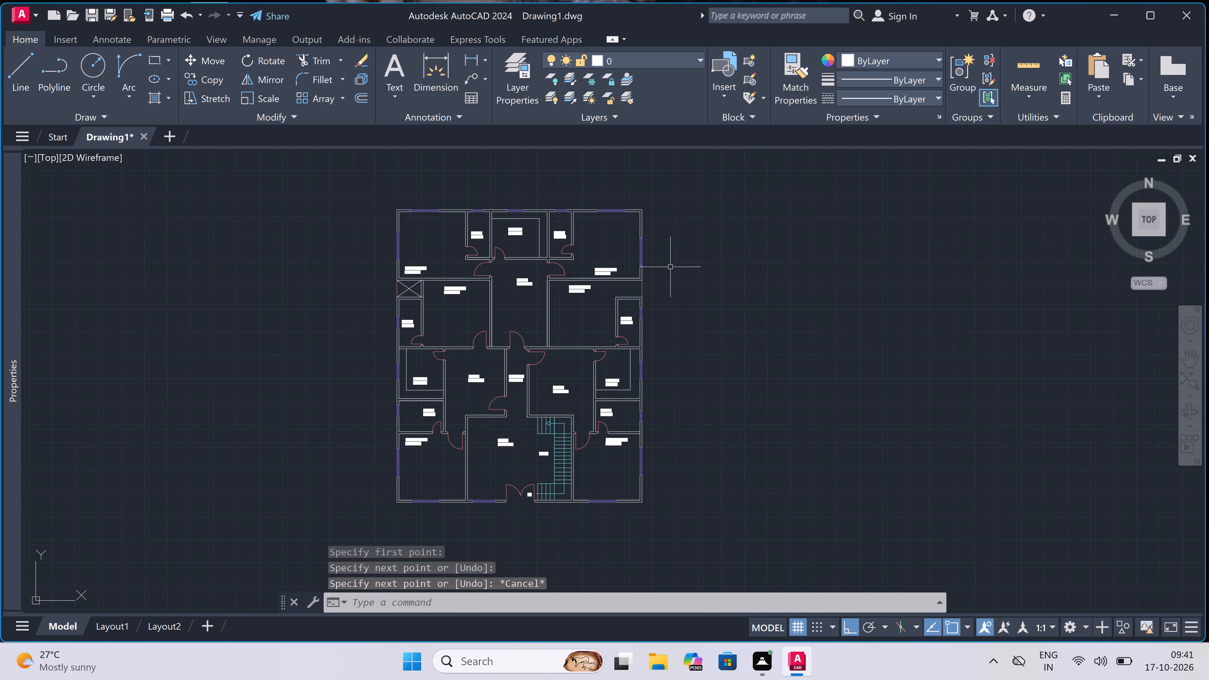
pyautogui.scroll(2, 672, 267)
pyautogui.scroll(2, 480, 339)
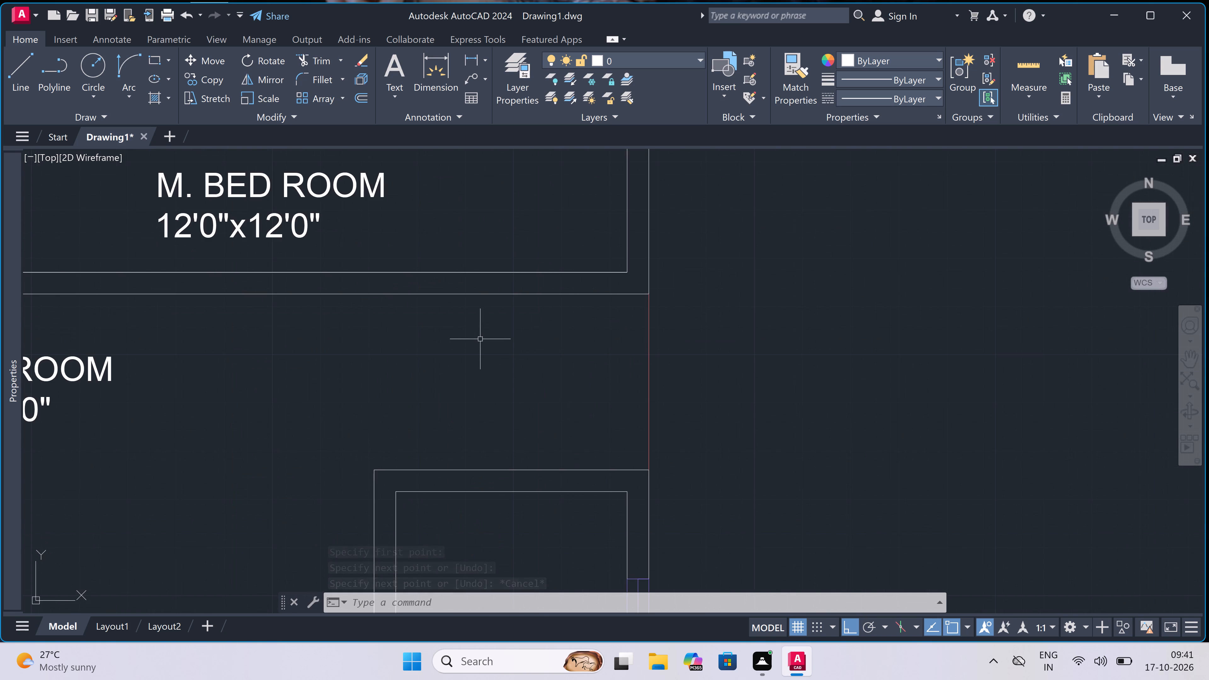
pyautogui.press('space')
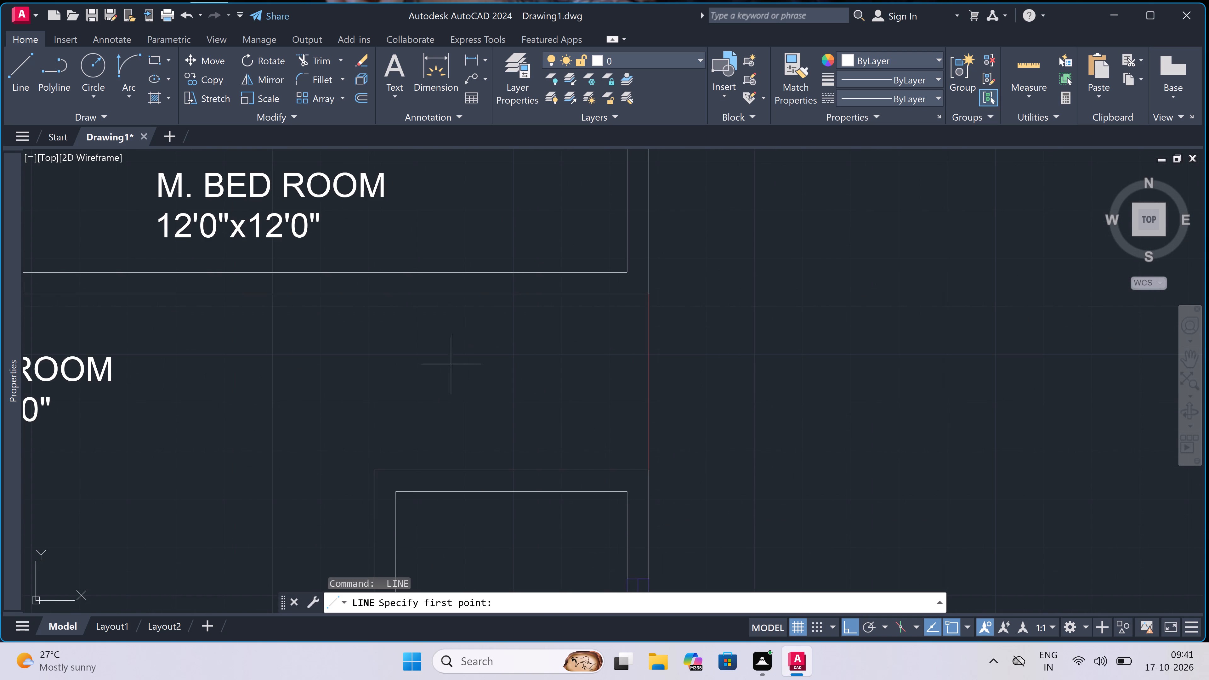
pyautogui.tripleClick(372, 469)
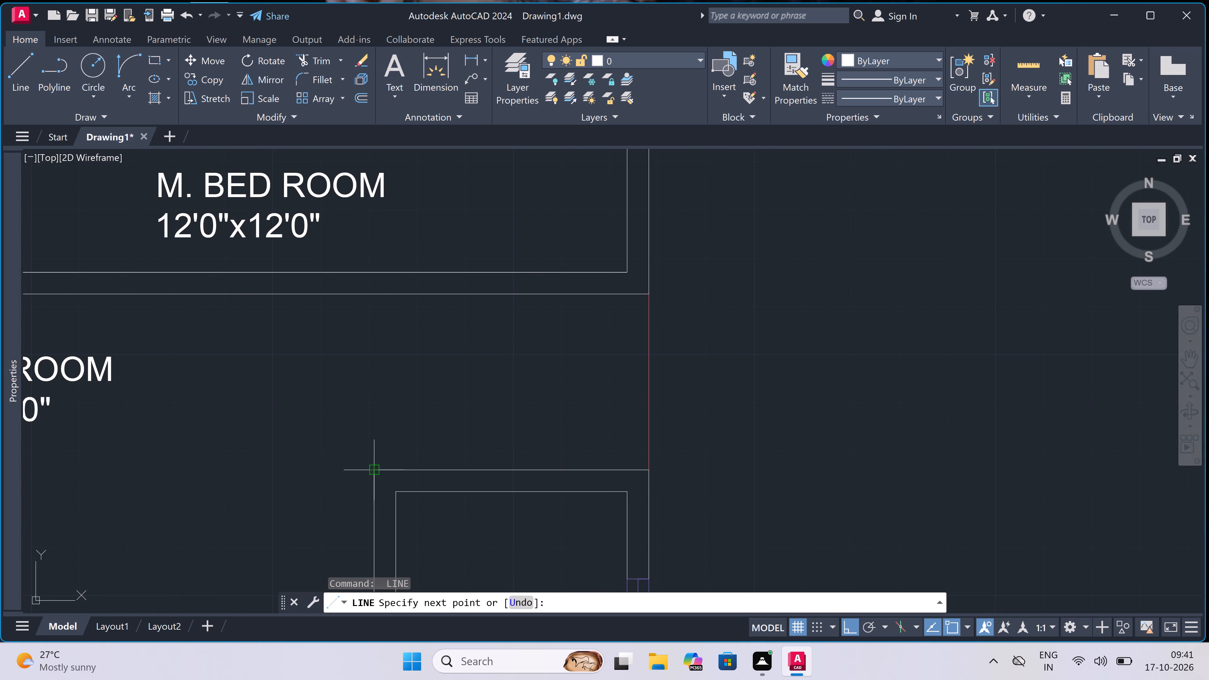
pyautogui.click(378, 293)
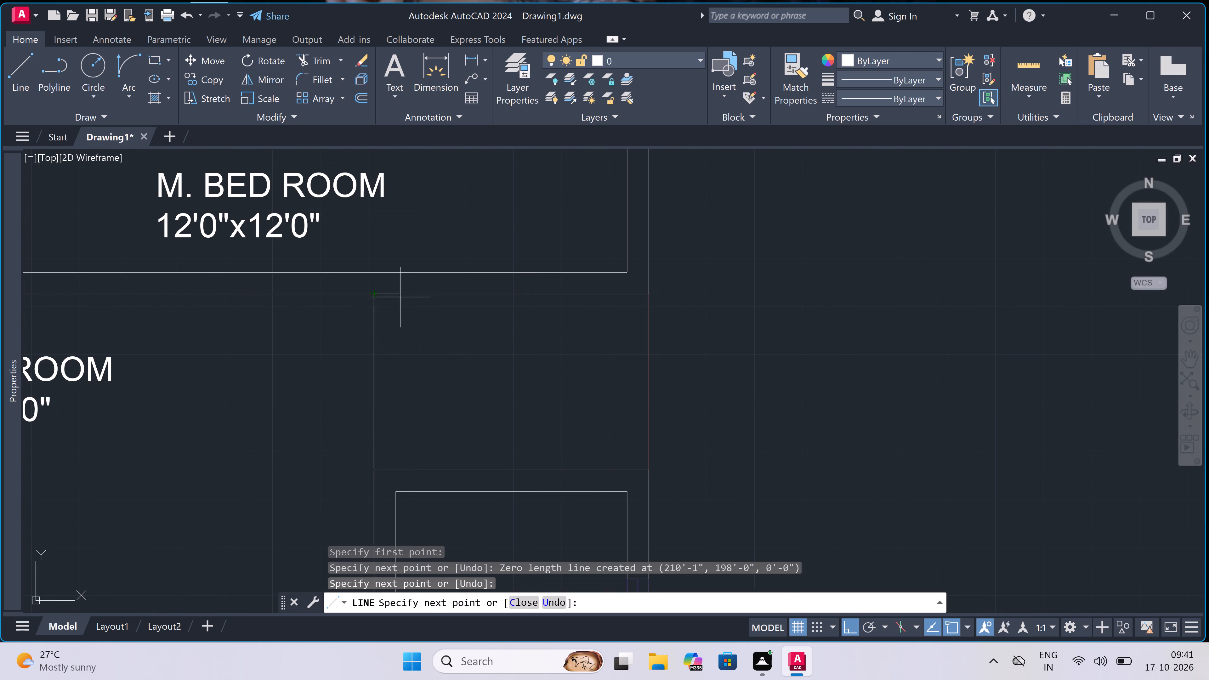
pyautogui.press('4')
pyautogui.press('.')
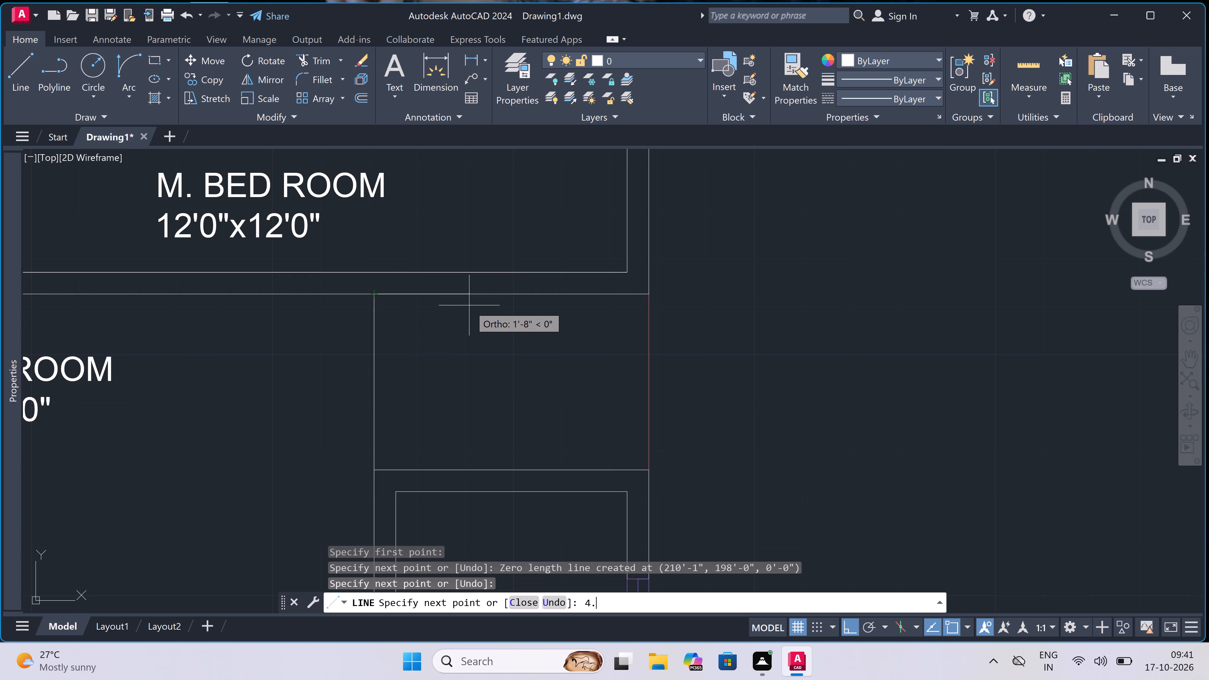
pyautogui.press('5')
pyautogui.write('"')
pyautogui.press('space')
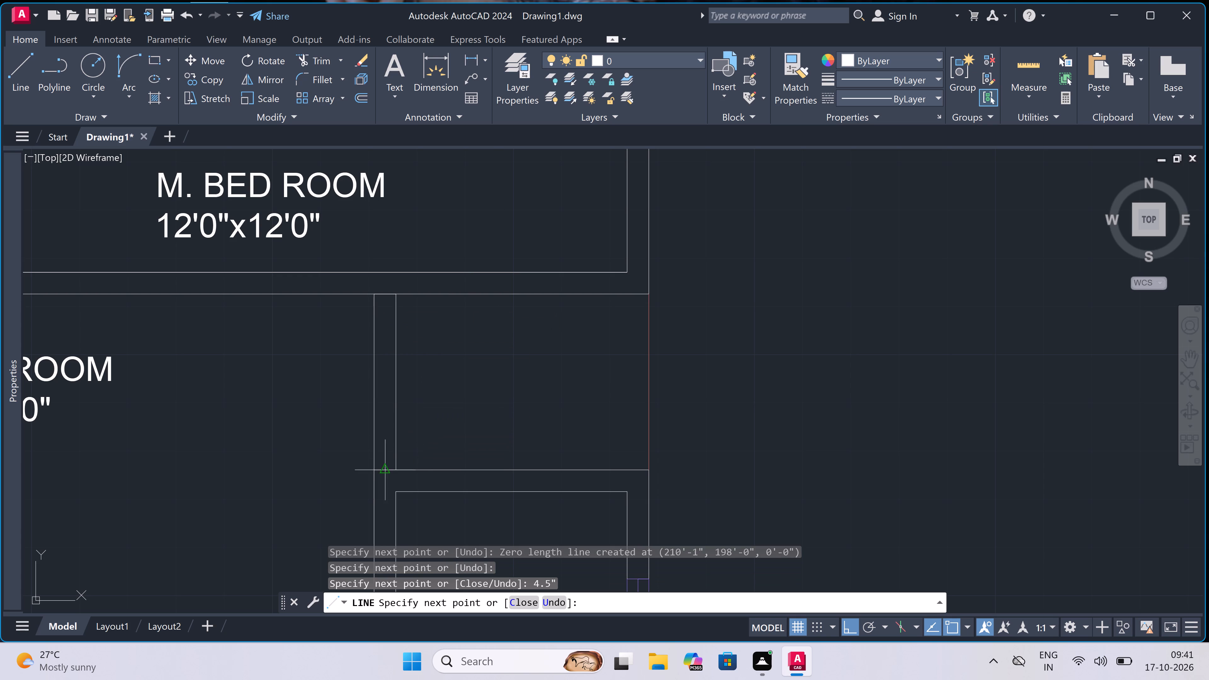
pyautogui.click(398, 470)
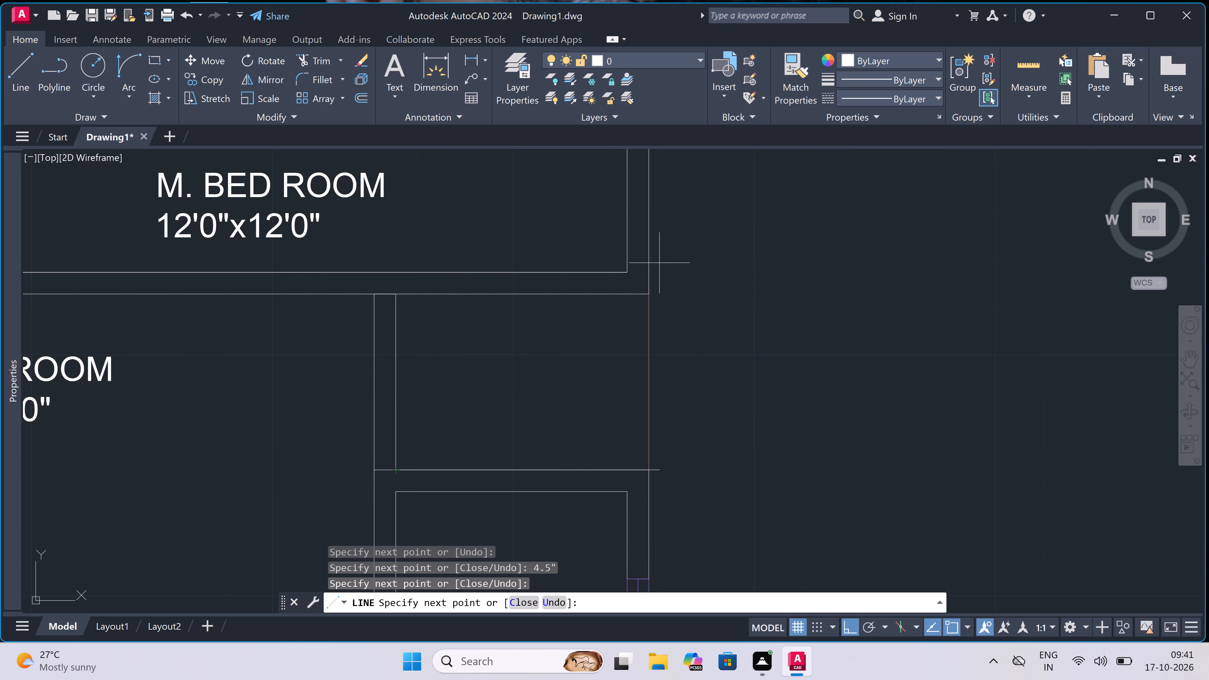
# Draw two crossing diagonals between the corners of the enclosed space above the right 4'0"x8'7" toilet.
pyautogui.doubleClick(643, 294)
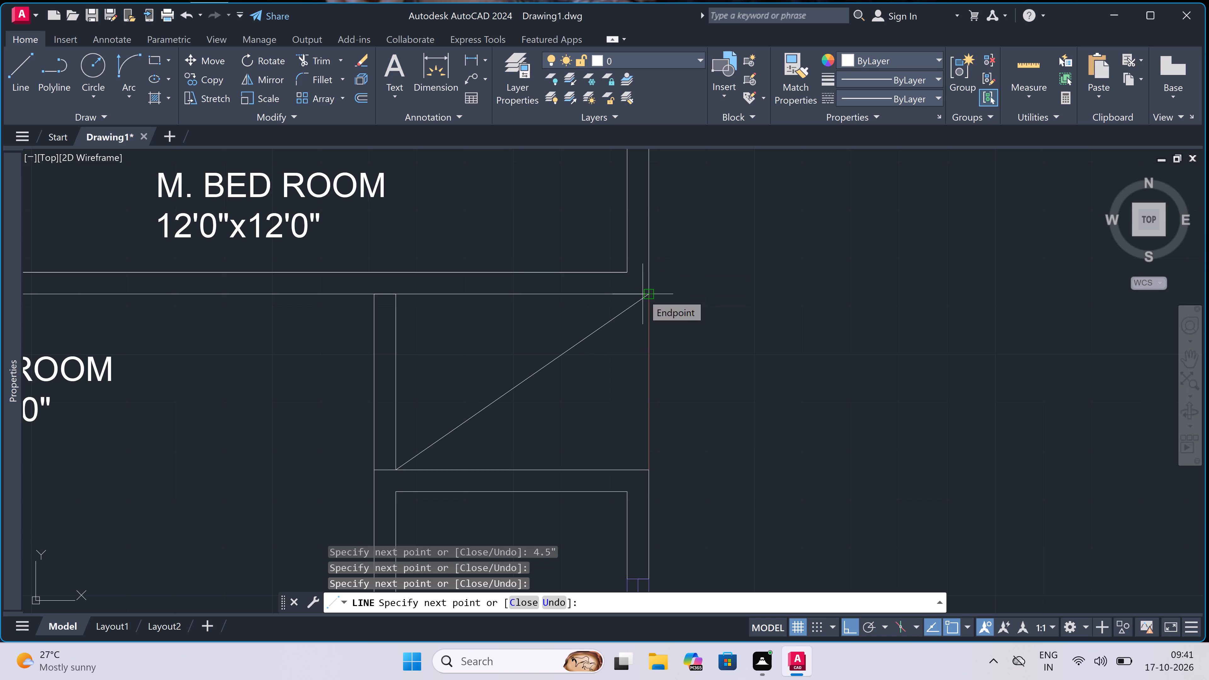
pyautogui.press('Escape')
pyautogui.press('space')
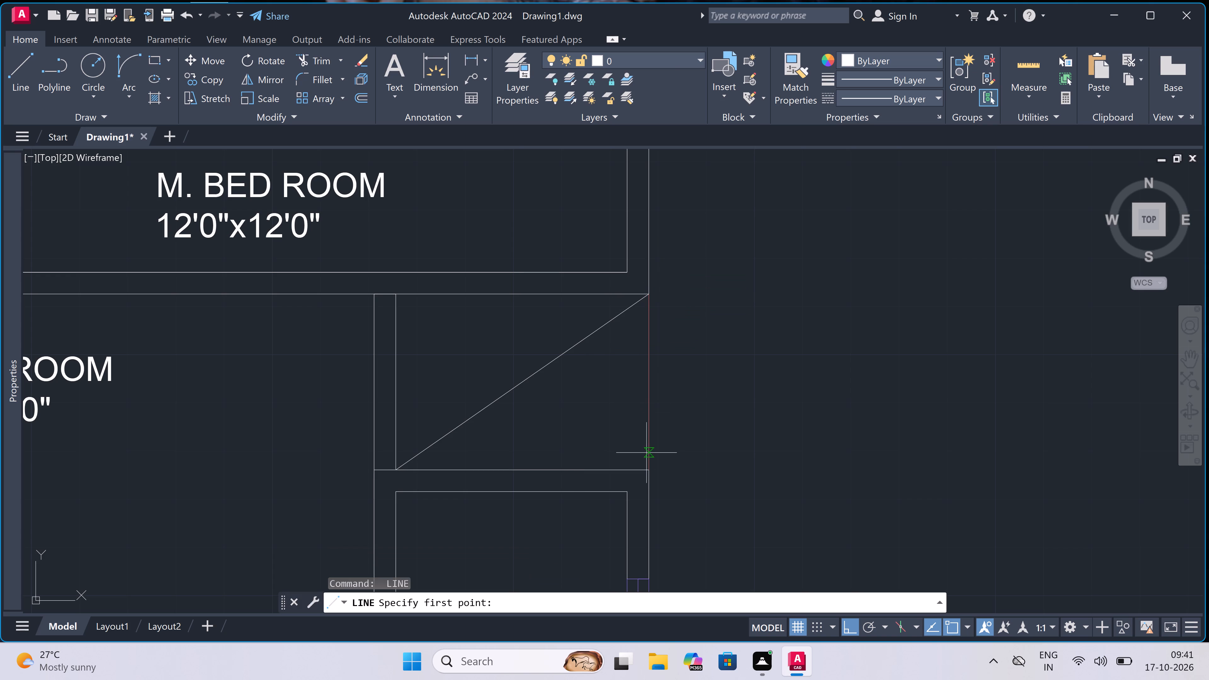
pyautogui.click(647, 467)
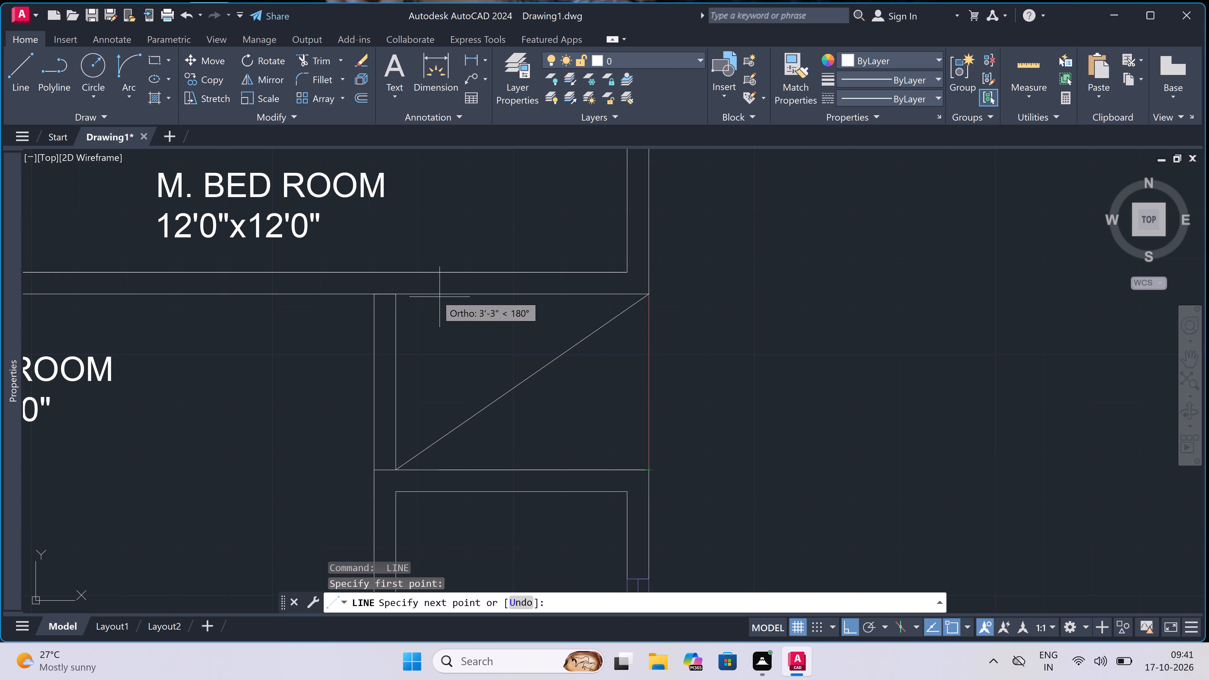
pyautogui.click(397, 297)
pyautogui.press('Escape')
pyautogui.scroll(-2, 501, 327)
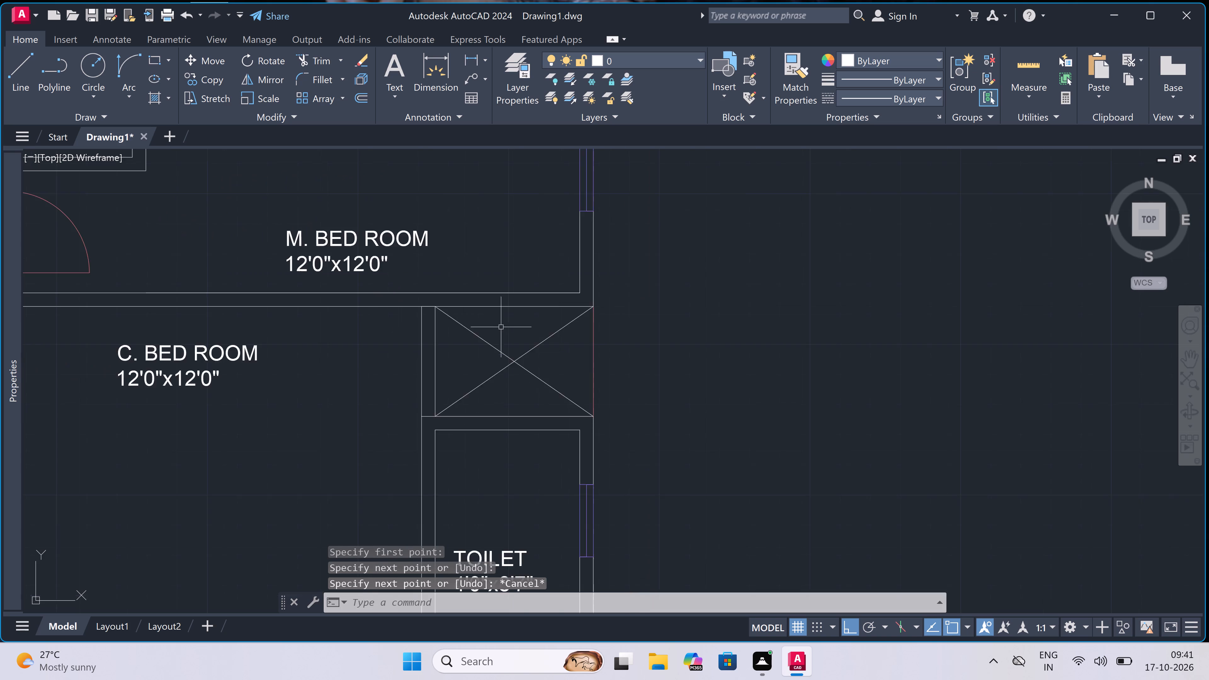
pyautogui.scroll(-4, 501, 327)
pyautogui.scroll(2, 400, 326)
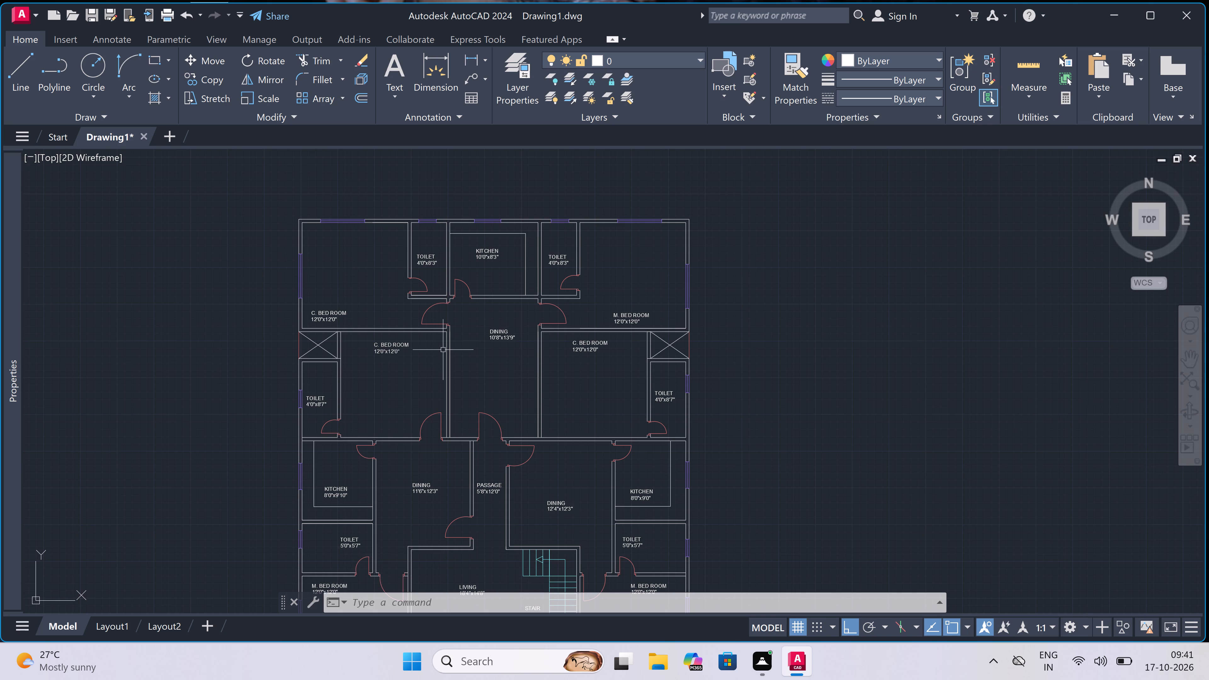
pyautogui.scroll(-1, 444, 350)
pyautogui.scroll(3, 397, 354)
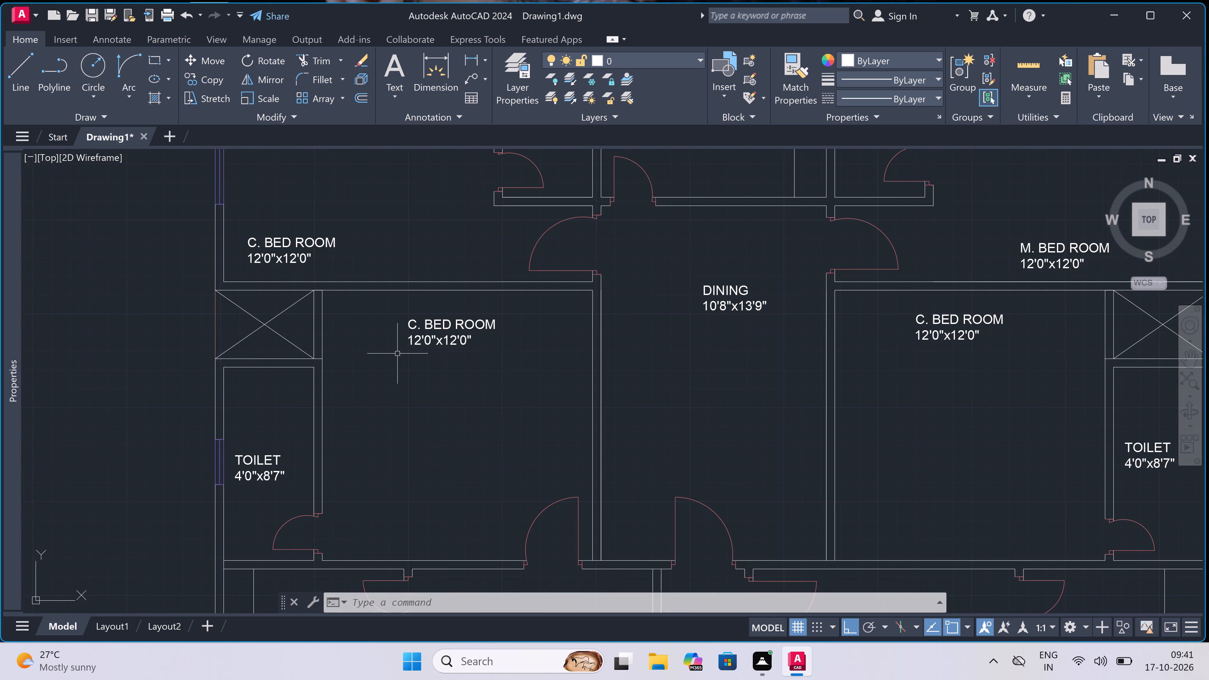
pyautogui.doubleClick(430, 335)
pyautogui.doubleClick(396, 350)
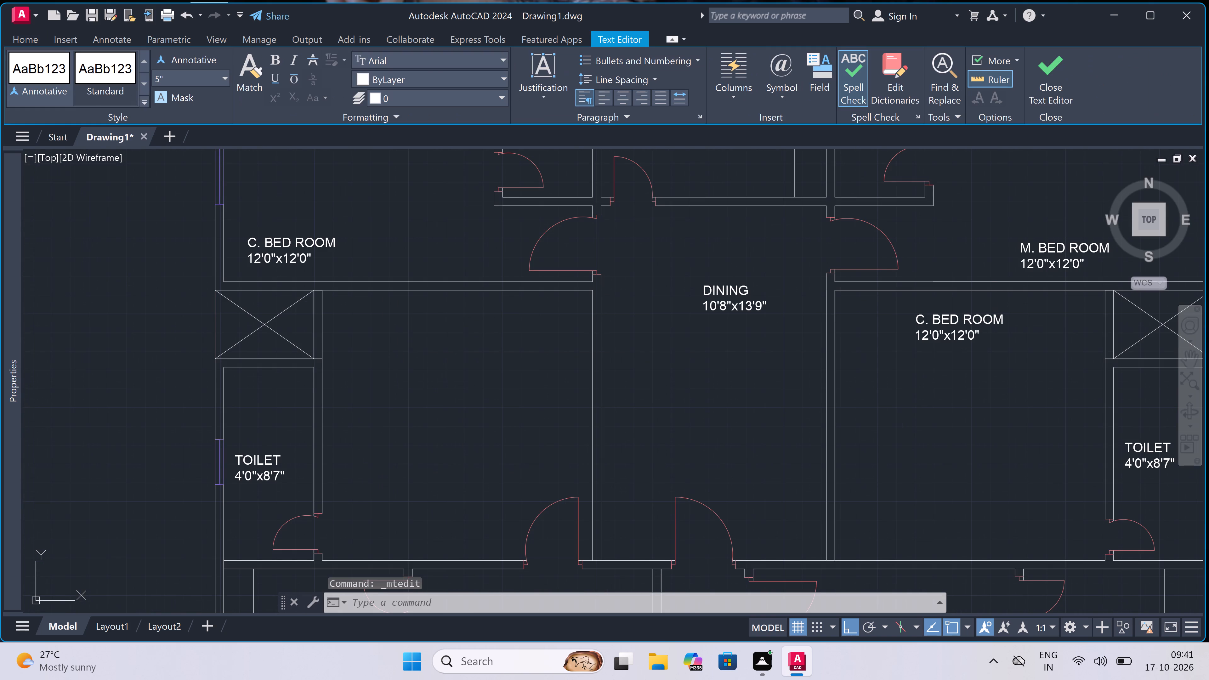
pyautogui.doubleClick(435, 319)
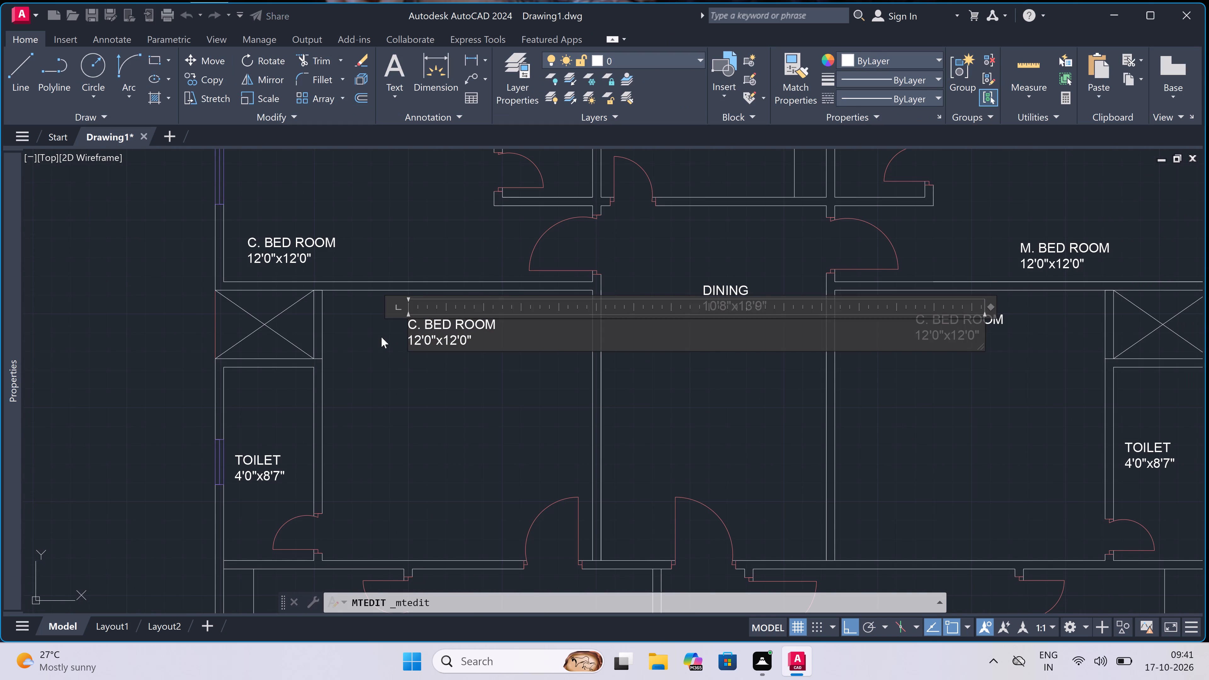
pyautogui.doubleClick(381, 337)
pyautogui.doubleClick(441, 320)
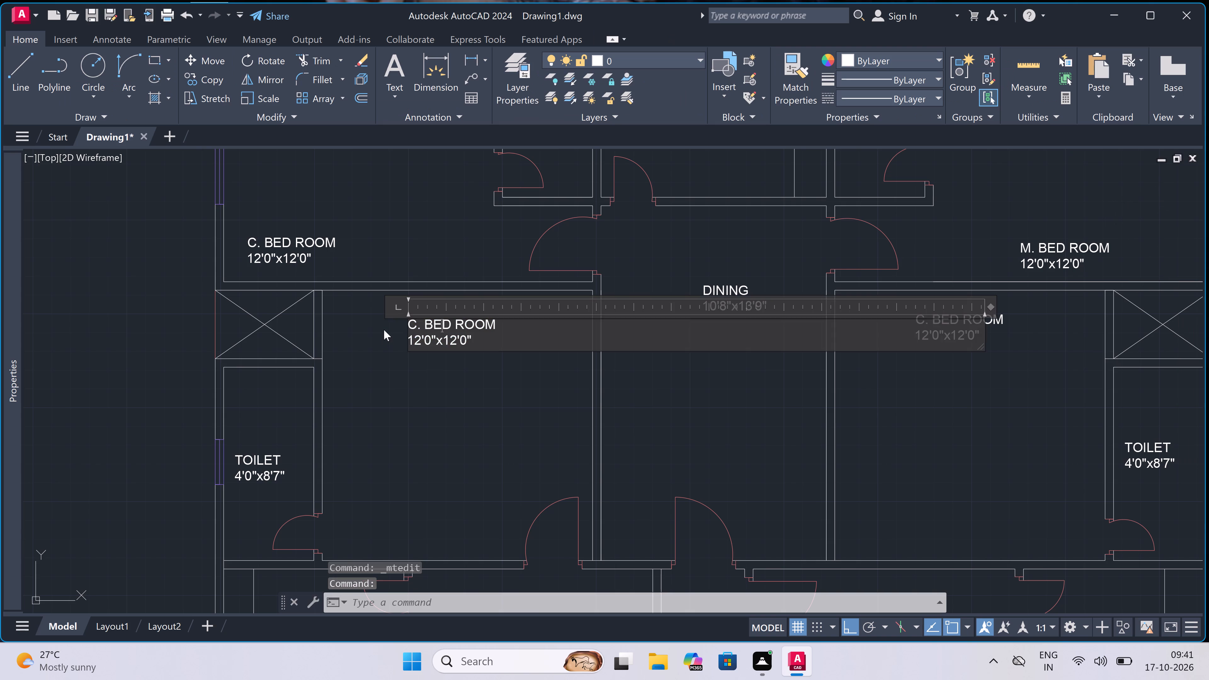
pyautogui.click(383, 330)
# Move the C. BED ROOM label beside the left 4'0"x8'7" toilet straight down about 9'-1", near the room's lower wall.
pyautogui.click(468, 317)
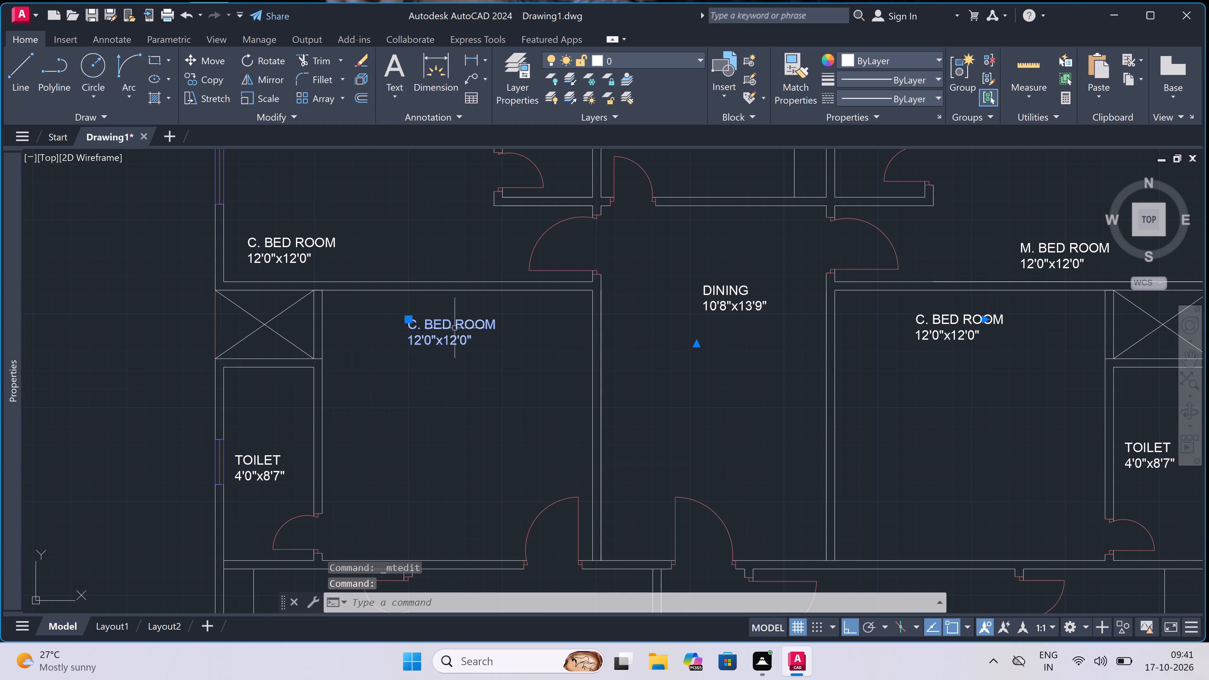
pyautogui.click(412, 315)
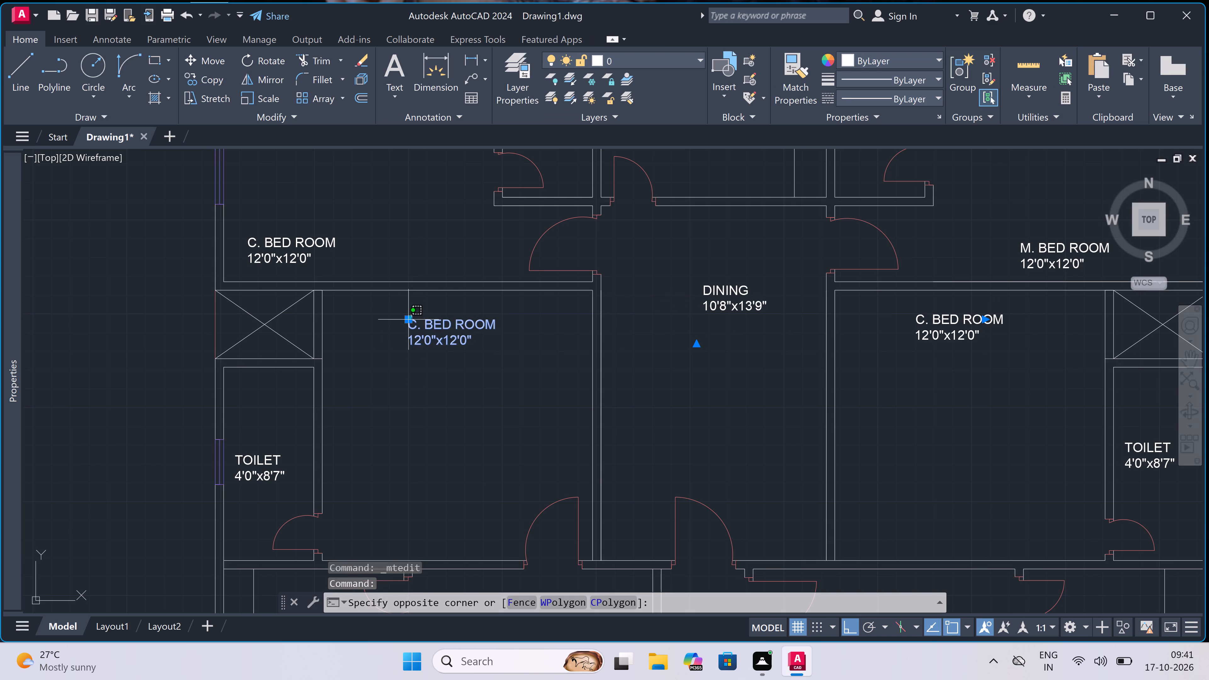
pyautogui.click(405, 324)
pyautogui.click(407, 320)
pyautogui.scroll(-3, 407, 320)
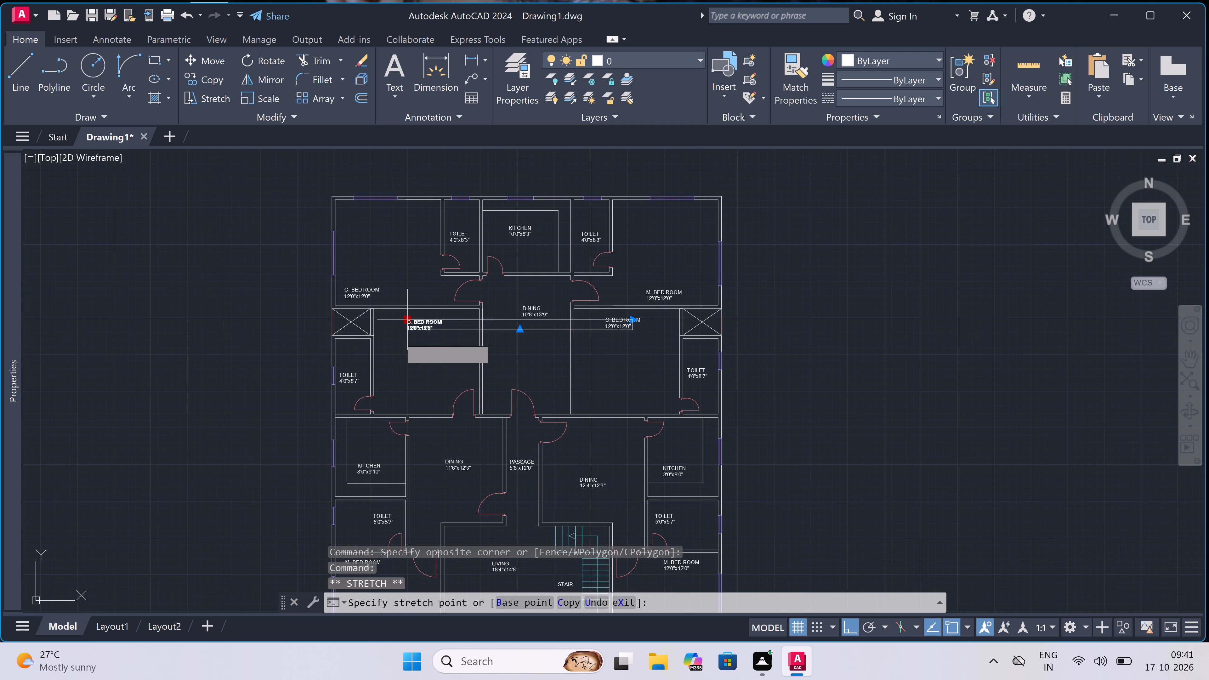
pyautogui.scroll(3, 406, 401)
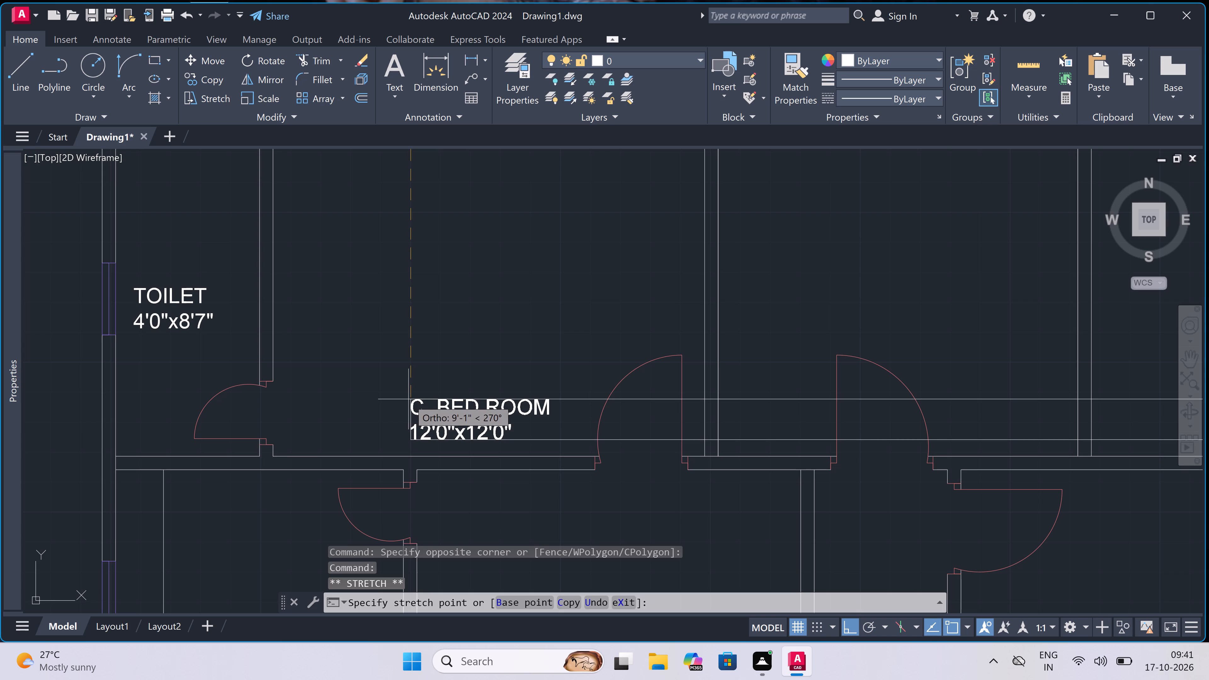
pyautogui.click(408, 399)
pyautogui.press('Escape')
pyautogui.scroll(-2, 401, 389)
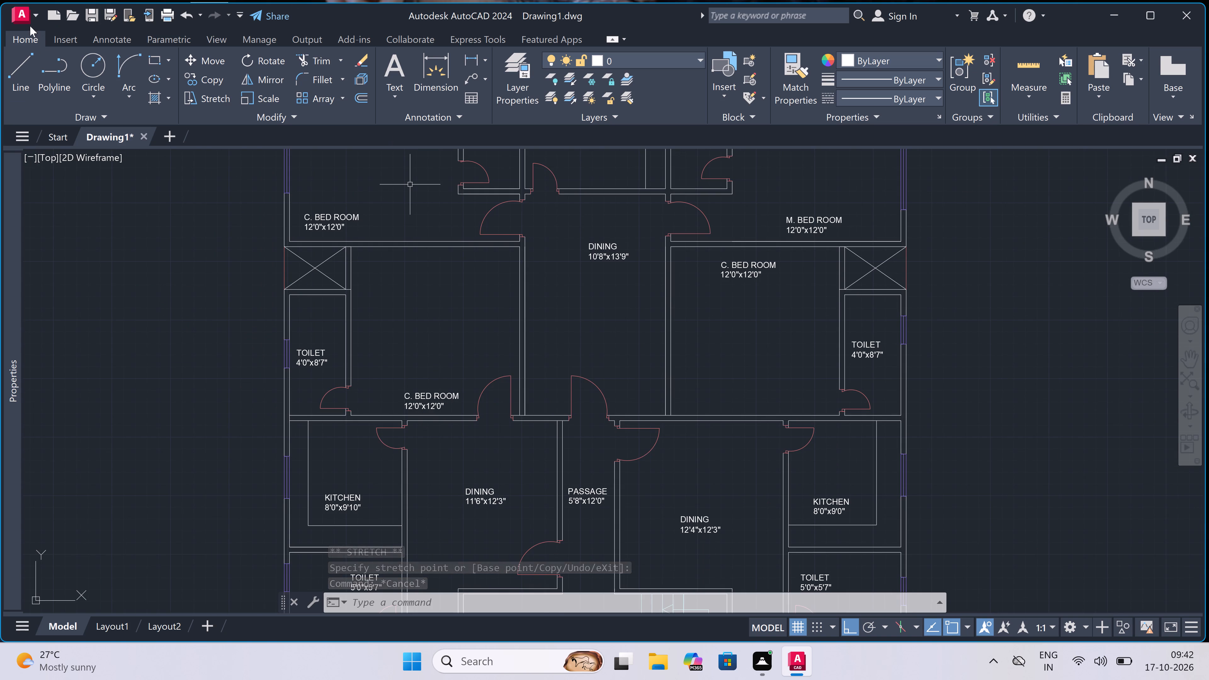
# Open the recent drawing FIRST FLOOR PLAN -1 17-10-26.dwg.
pyautogui.click(21, 13)
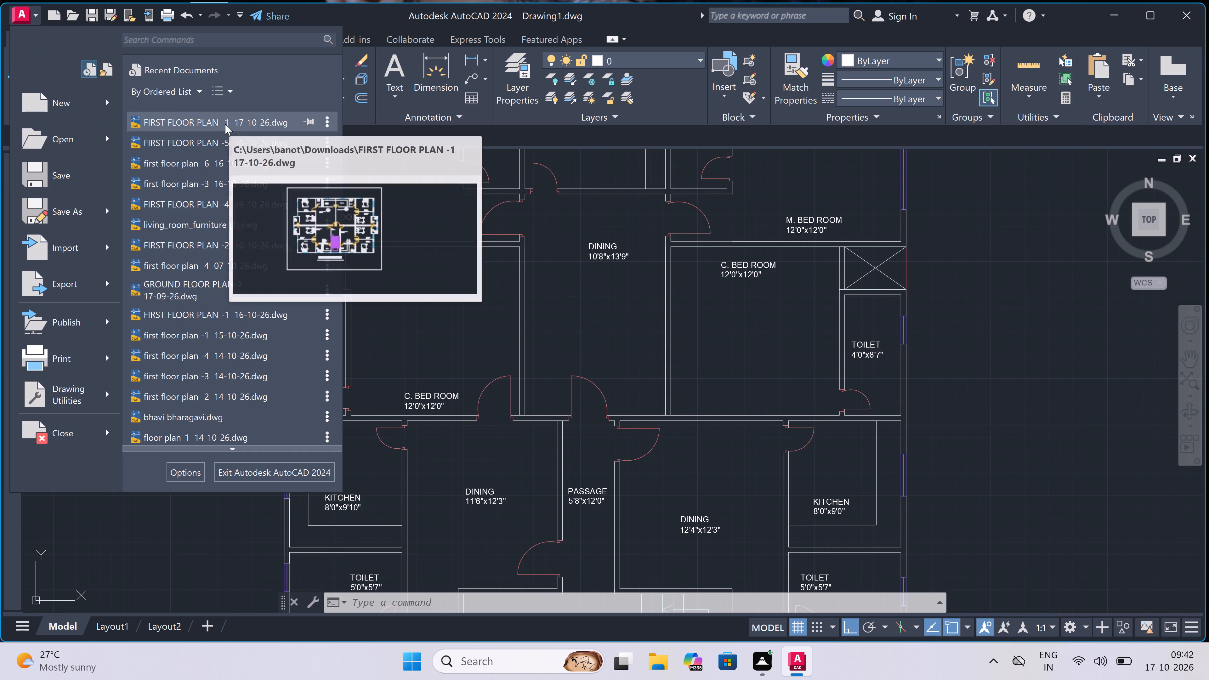
pyautogui.tripleClick(225, 124)
pyautogui.click(226, 124)
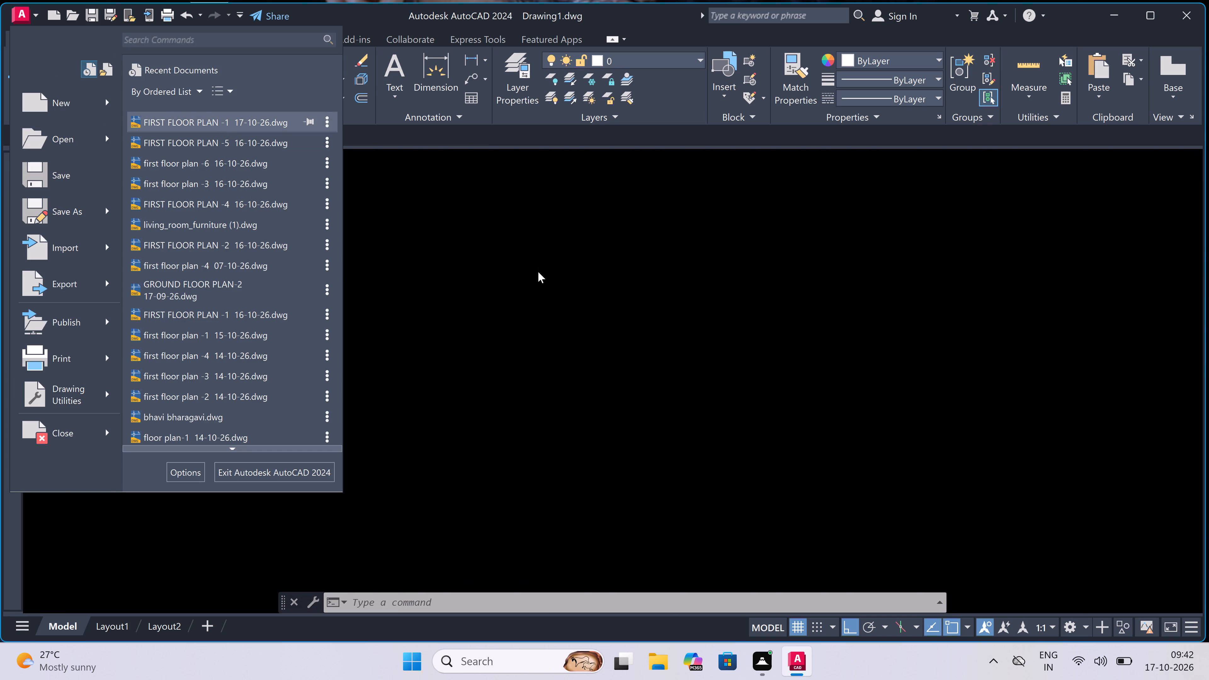
# Copy the upper-right M BEDROOM bed, its adjoining toilet's WC and the upper-left DAINING/DRAWING dining set to the clipboard.
pyautogui.scroll(2, 550, 292)
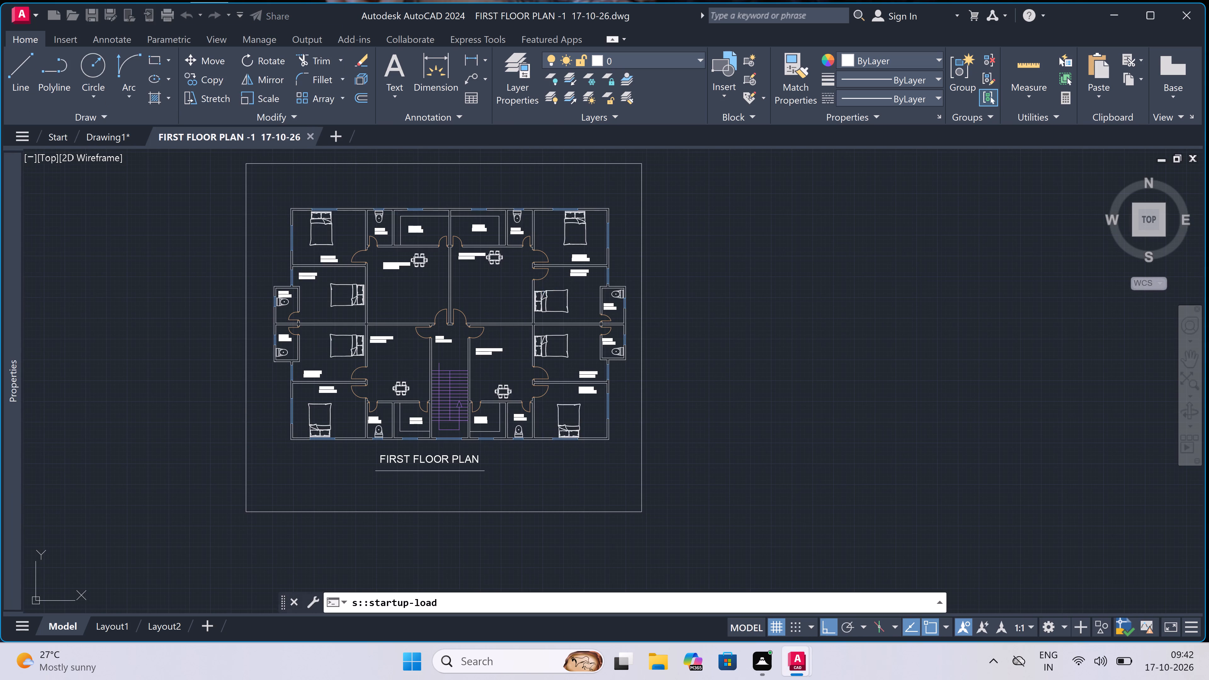
pyautogui.scroll(2, 642, 283)
pyautogui.click(601, 262)
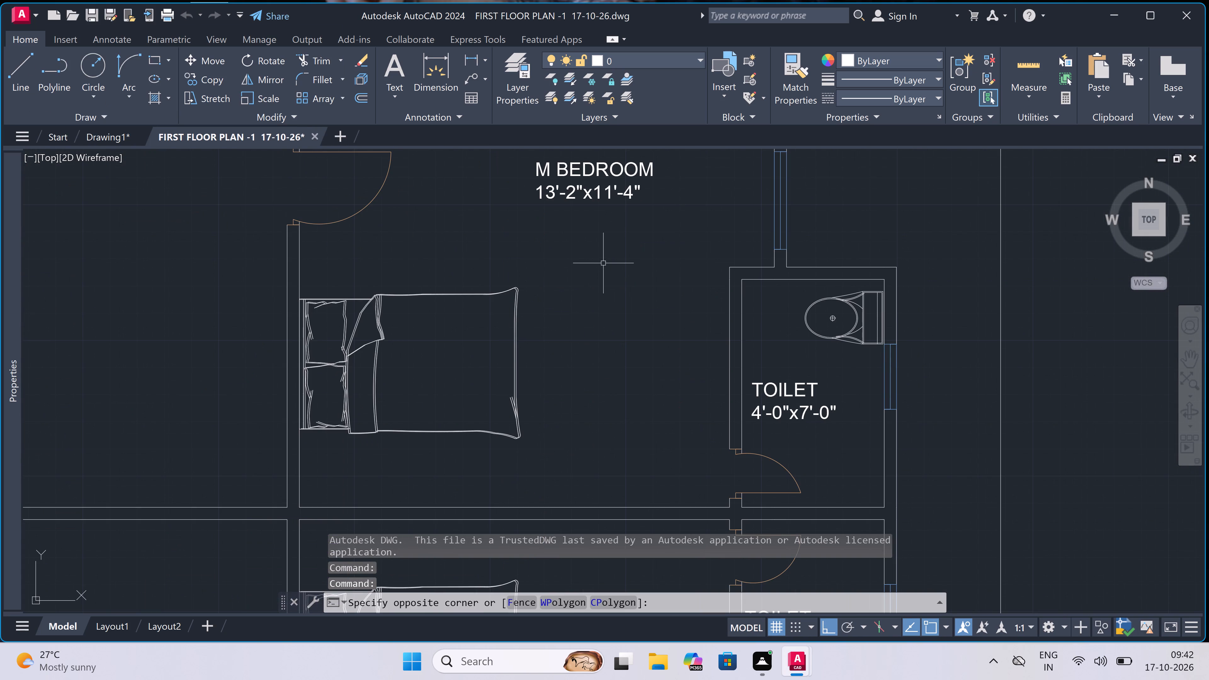
pyautogui.scroll(2, 291, 444)
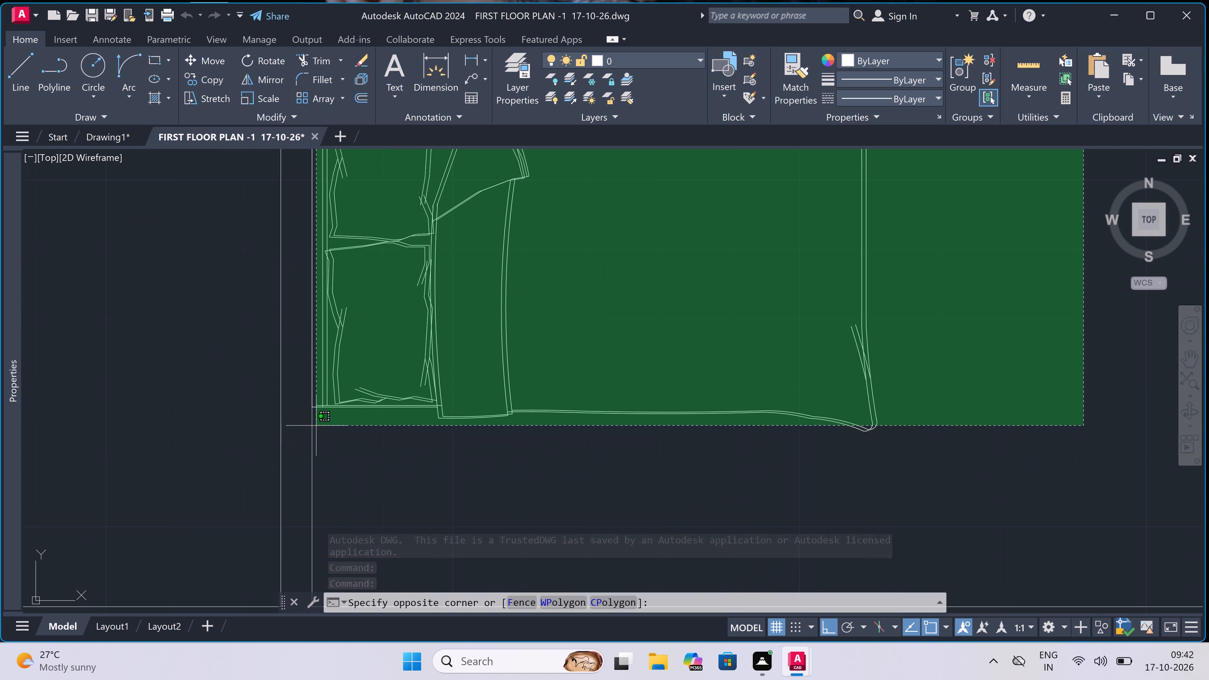
pyautogui.click(316, 426)
pyautogui.scroll(-6, 321, 411)
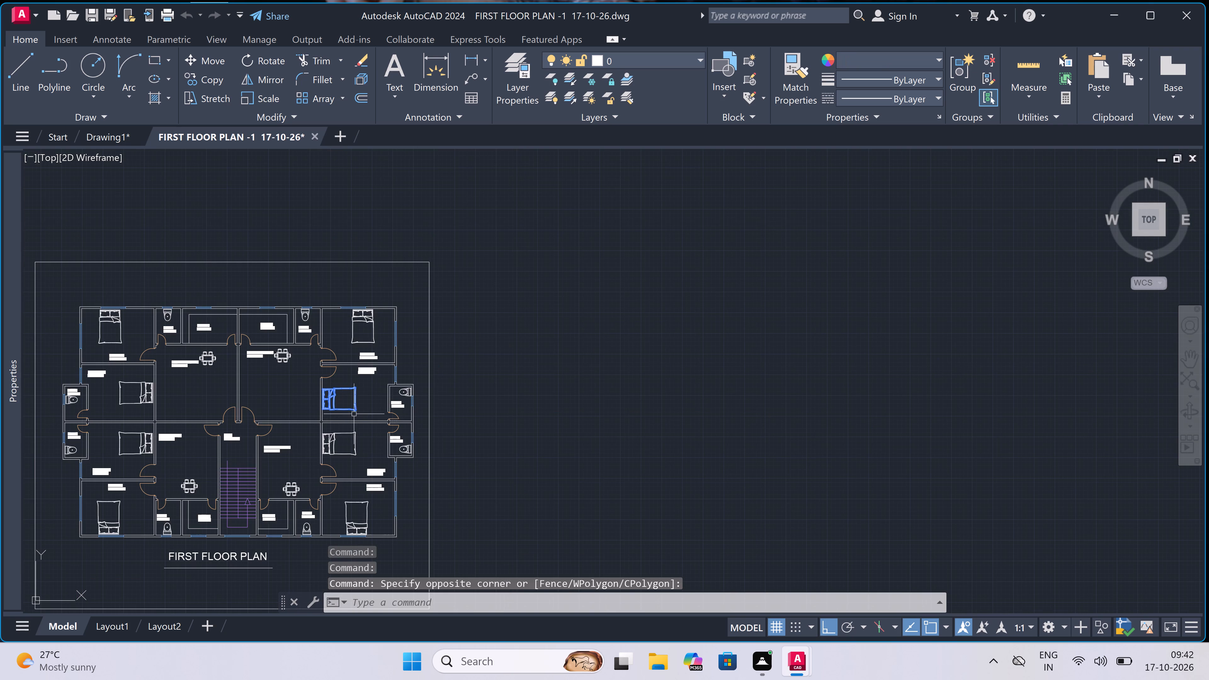
pyautogui.scroll(4, 383, 400)
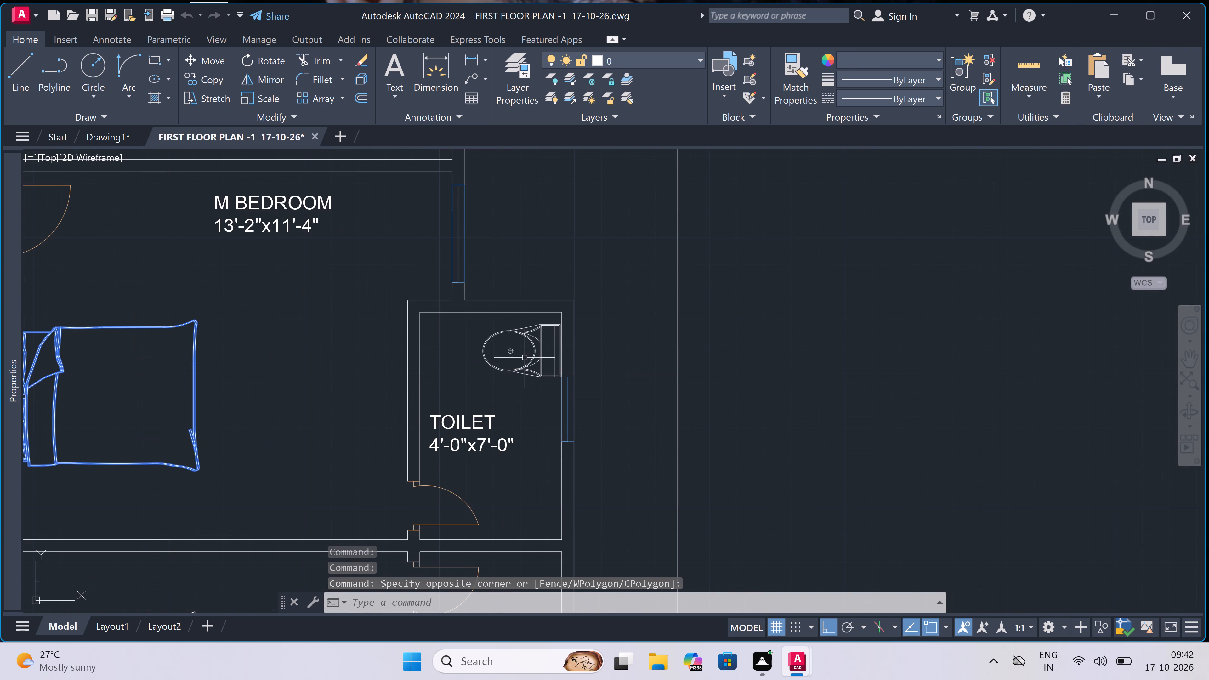
pyautogui.click(555, 343)
pyautogui.scroll(-3, 520, 355)
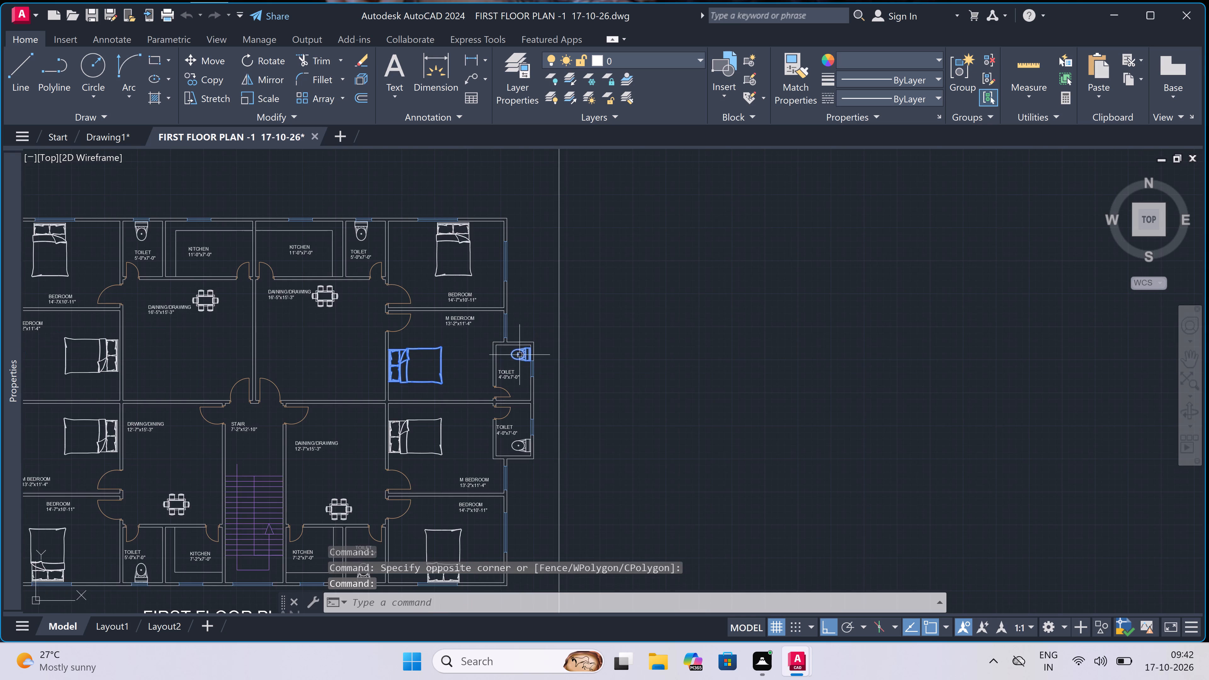
pyautogui.scroll(2, 508, 355)
pyautogui.scroll(-3, 477, 293)
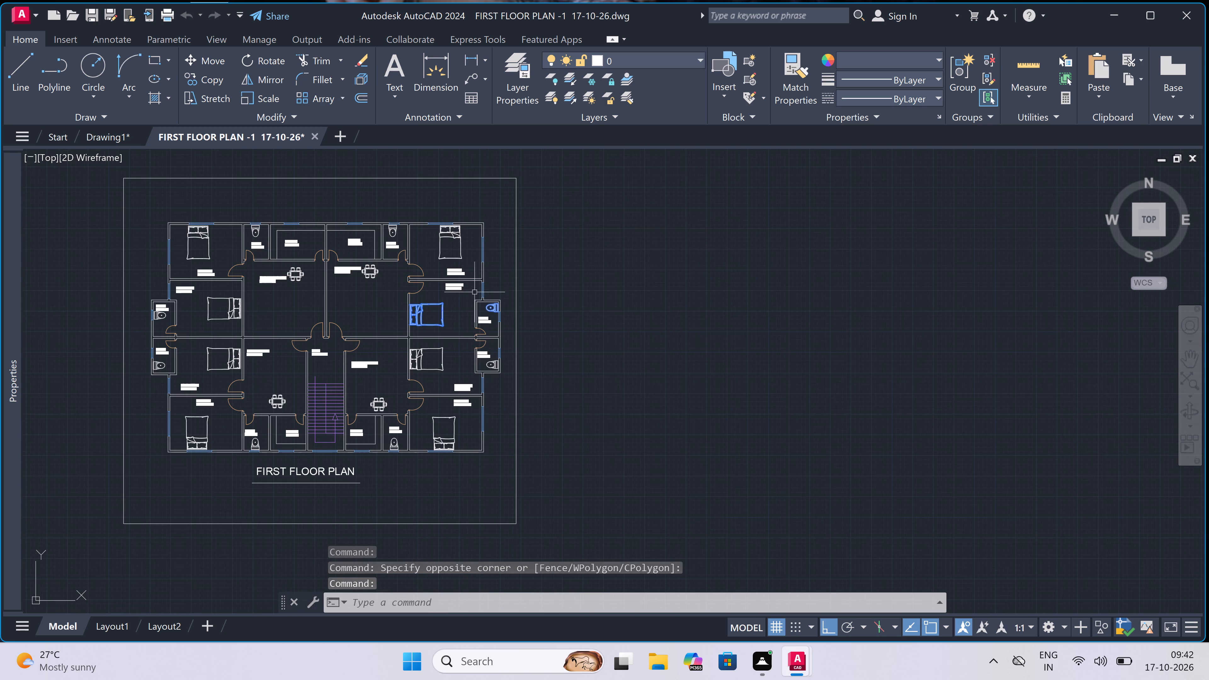
pyautogui.scroll(4, 270, 256)
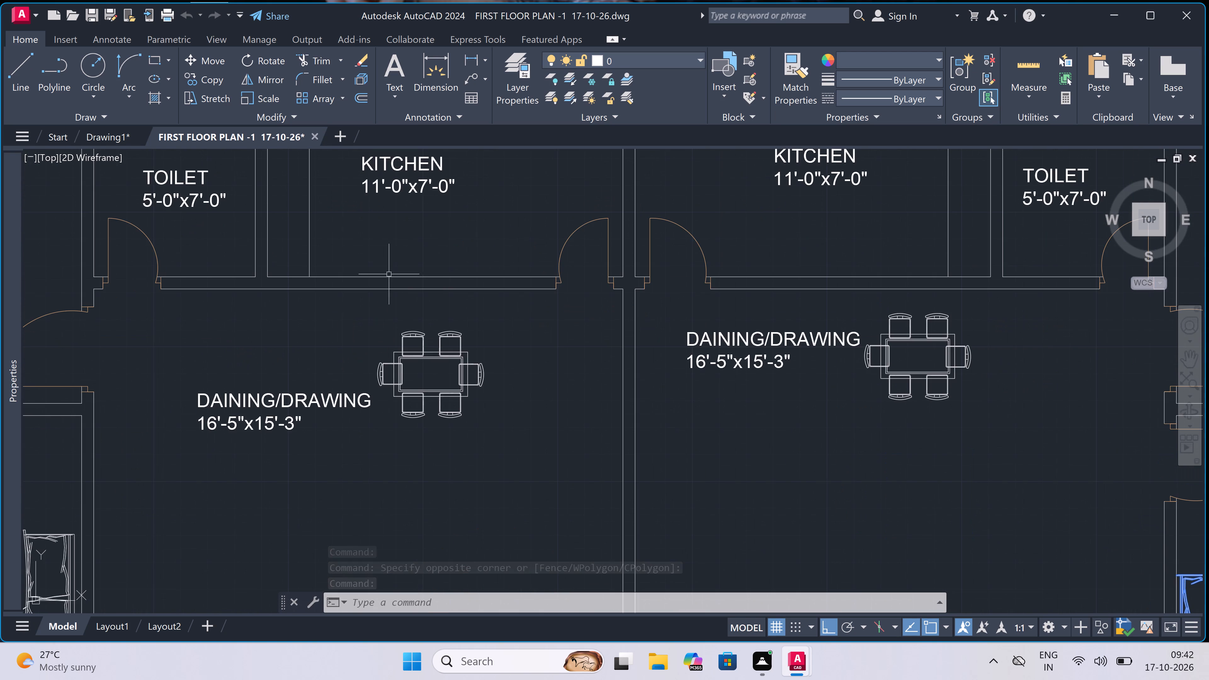
pyautogui.click(521, 313)
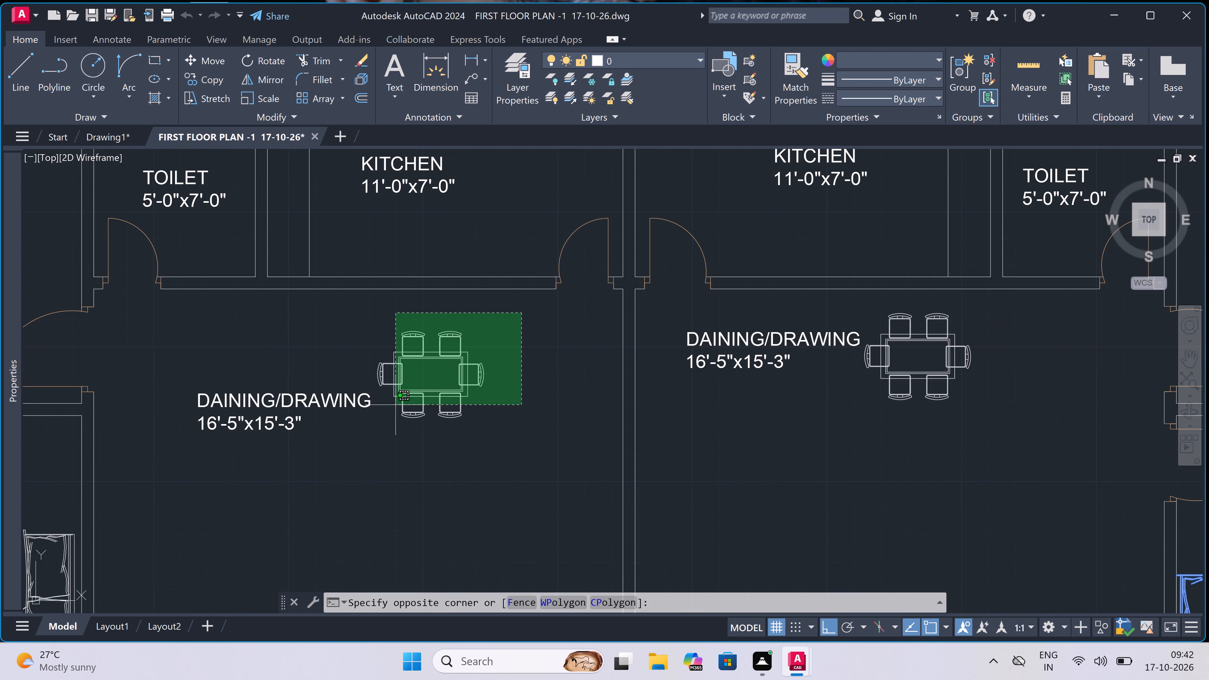
pyautogui.click(375, 445)
pyautogui.scroll(-5, 427, 357)
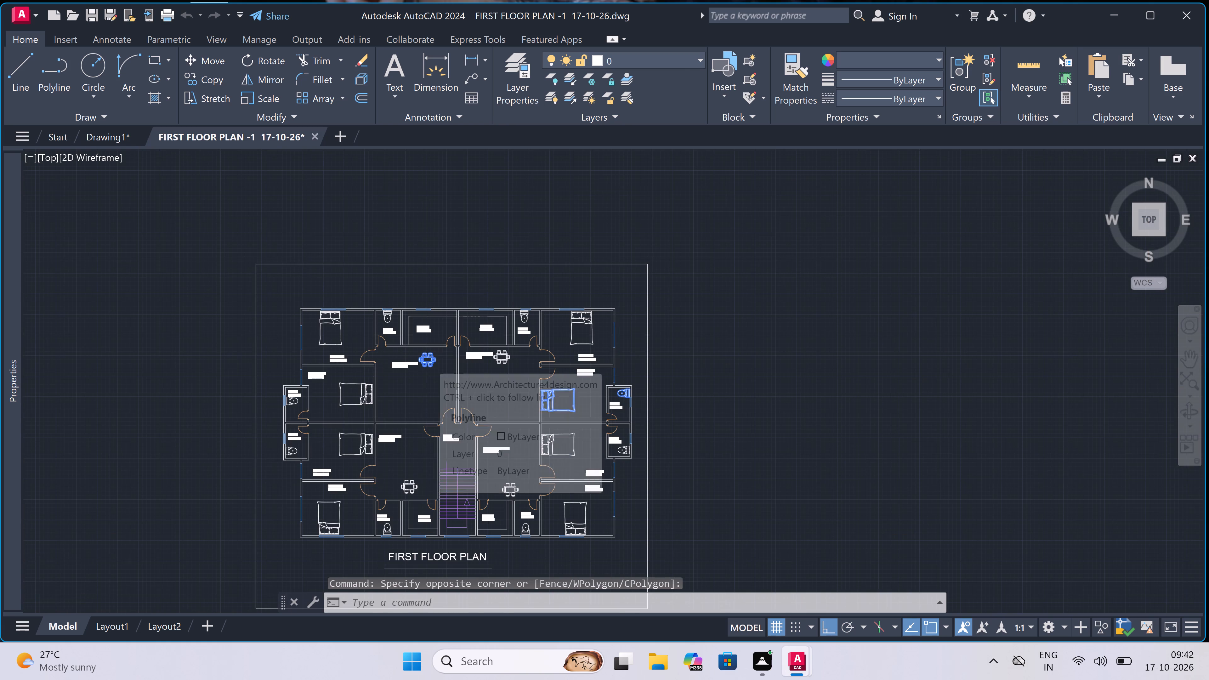
pyautogui.scroll(1, 420, 404)
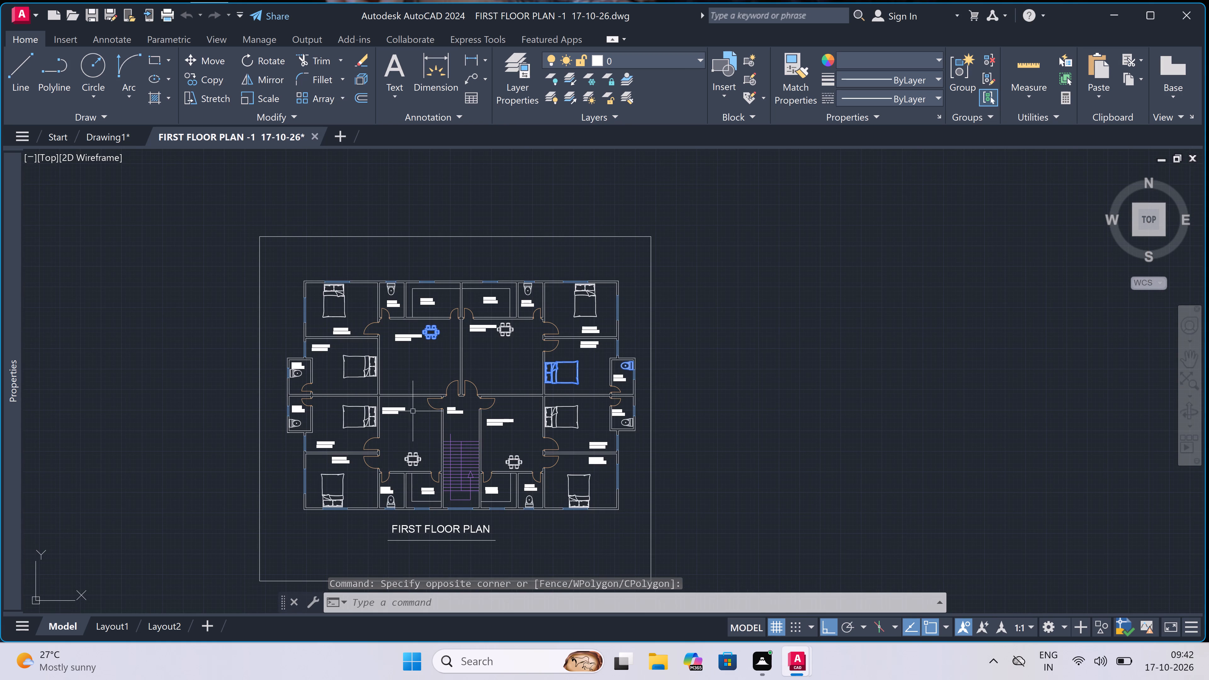
pyautogui.hotkey('ctrl', 'c')
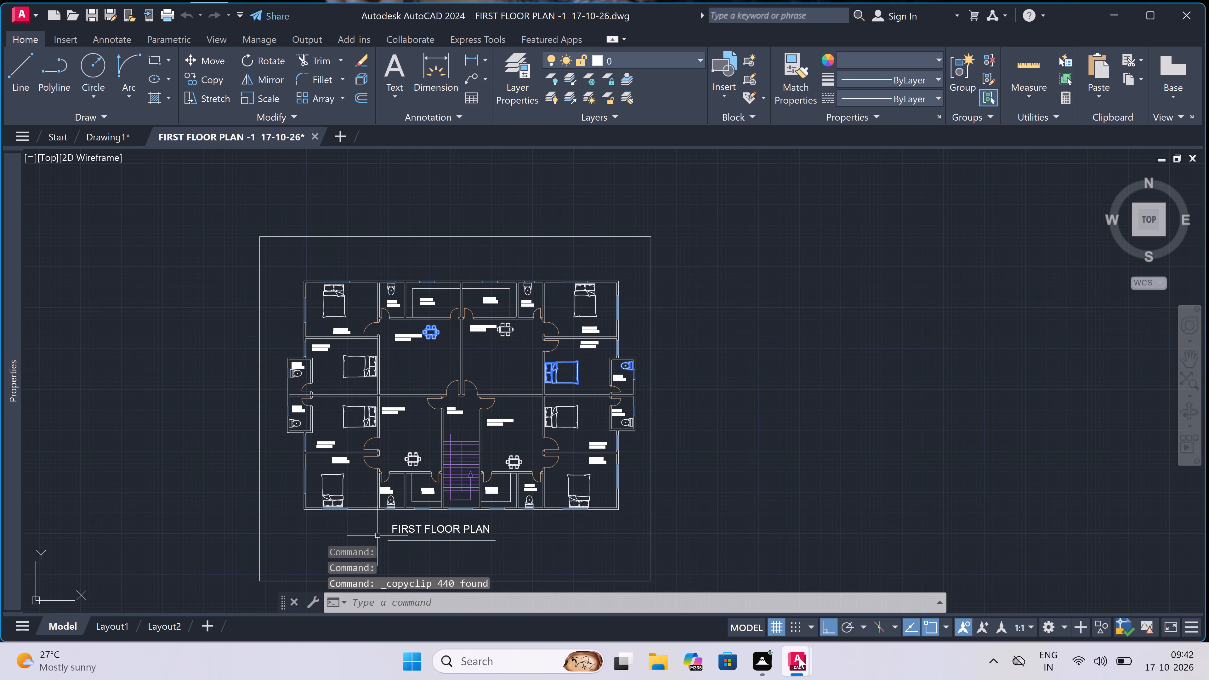
# Switch to Drawing1 and paste the copied bed, WC and dining set in the empty space left of the floor plan.
pyautogui.click(722, 586)
pyautogui.hotkey('ctrl', 'v')
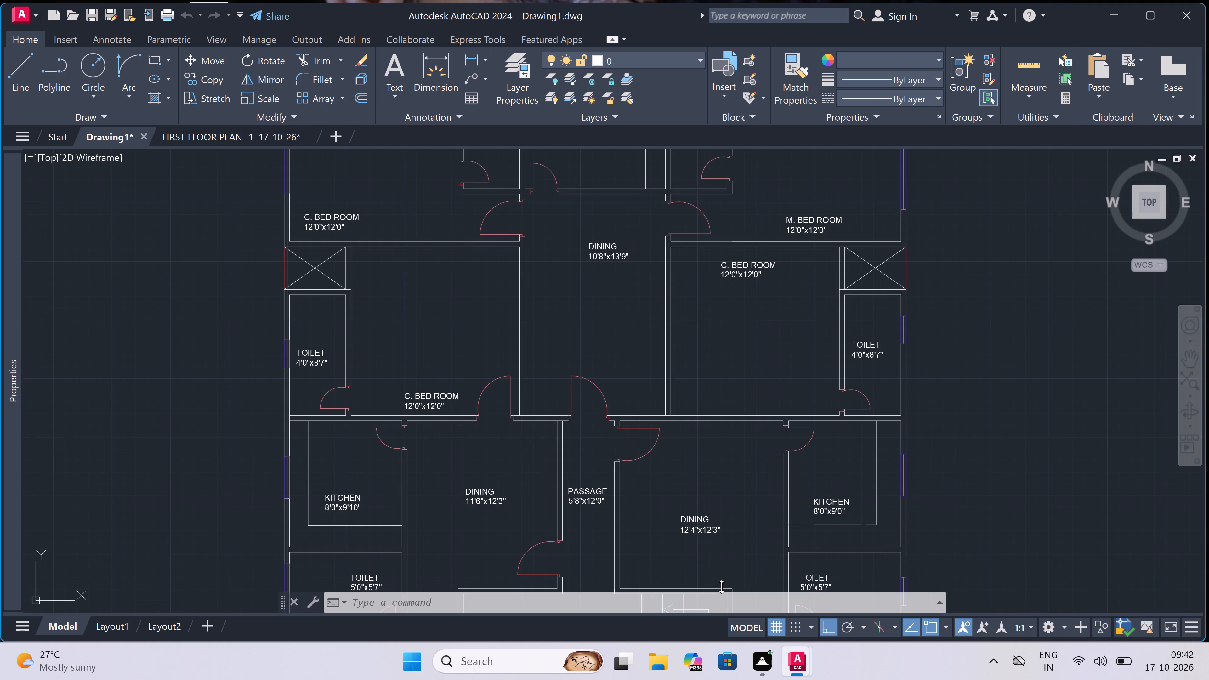
pyautogui.scroll(-3, 504, 422)
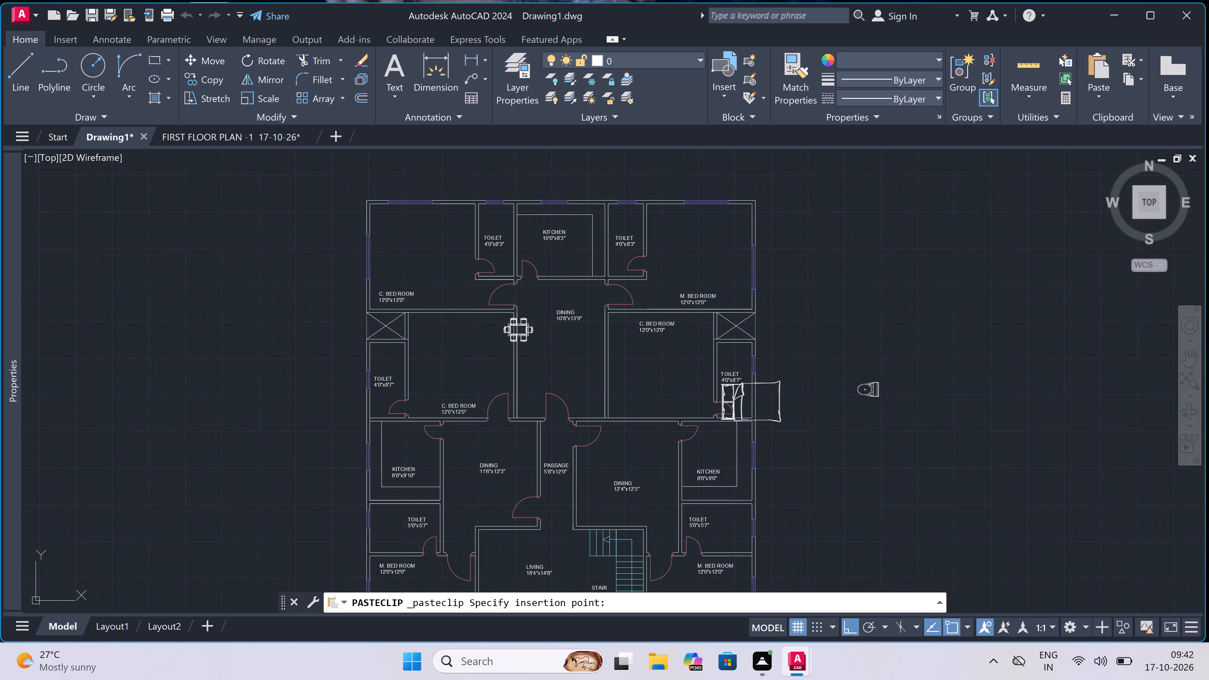
pyautogui.scroll(1, 335, 436)
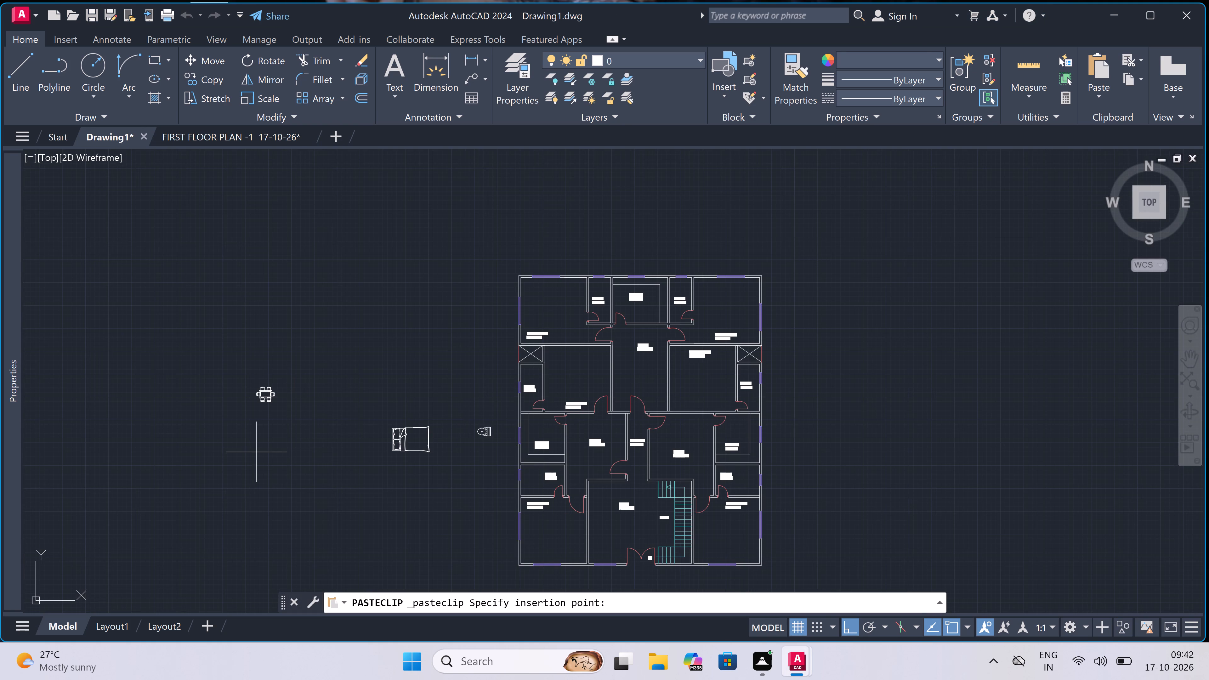
pyautogui.click(258, 456)
# Rotate the pasted bed 90° clockwise about its foot end so the pillows point up.
pyautogui.scroll(1, 372, 437)
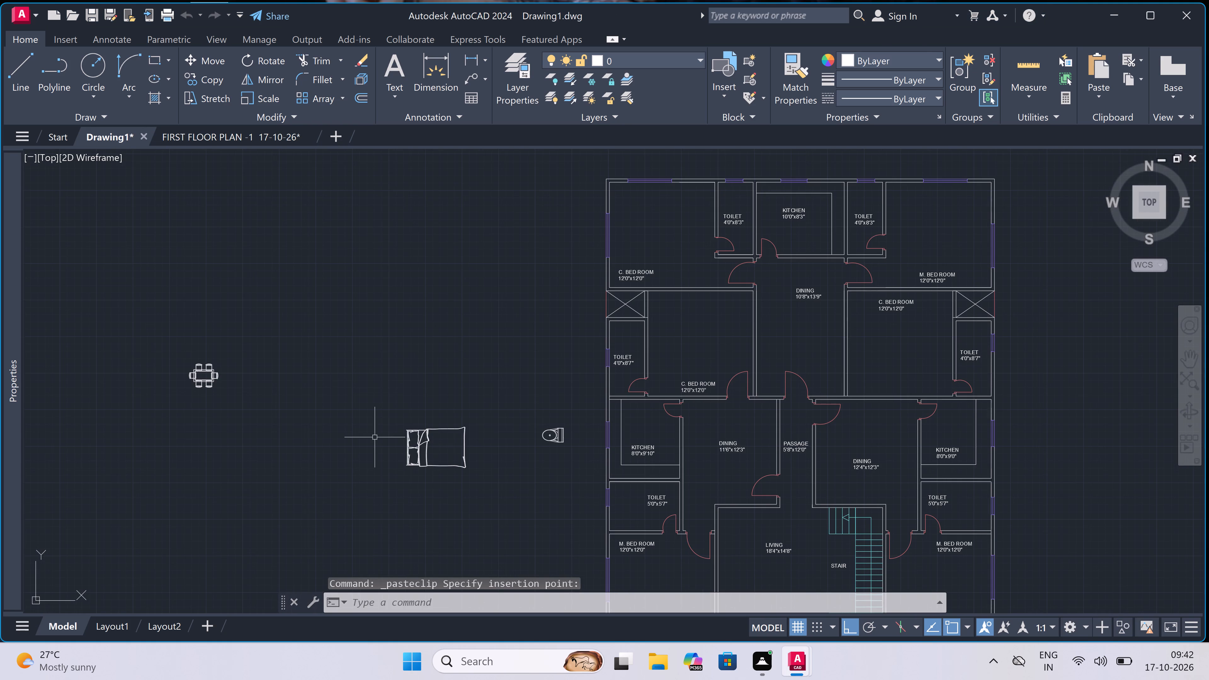
pyautogui.click(505, 400)
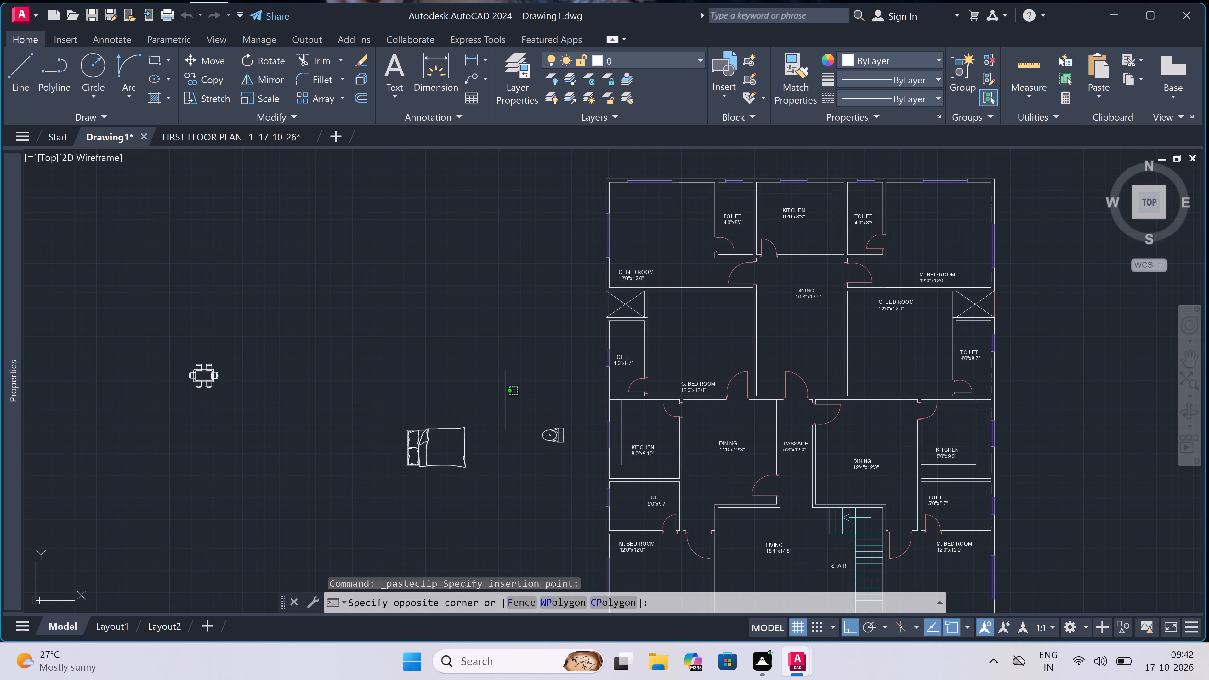
pyautogui.click(335, 495)
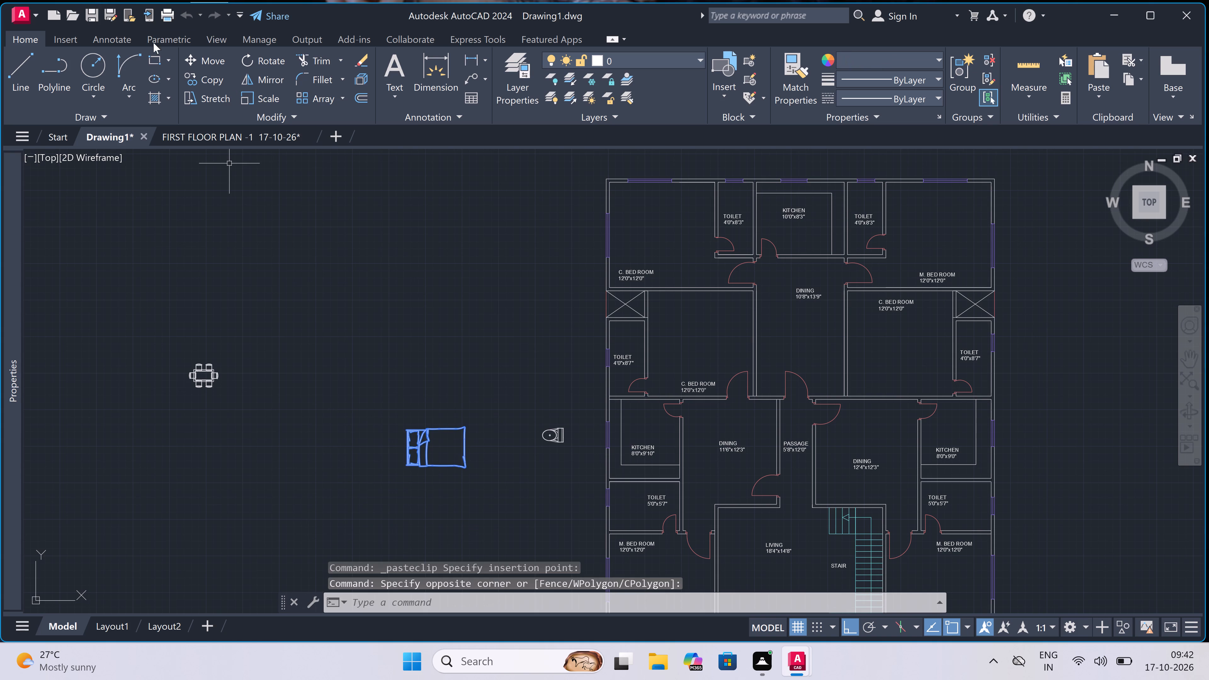
pyautogui.click(276, 57)
pyautogui.click(459, 447)
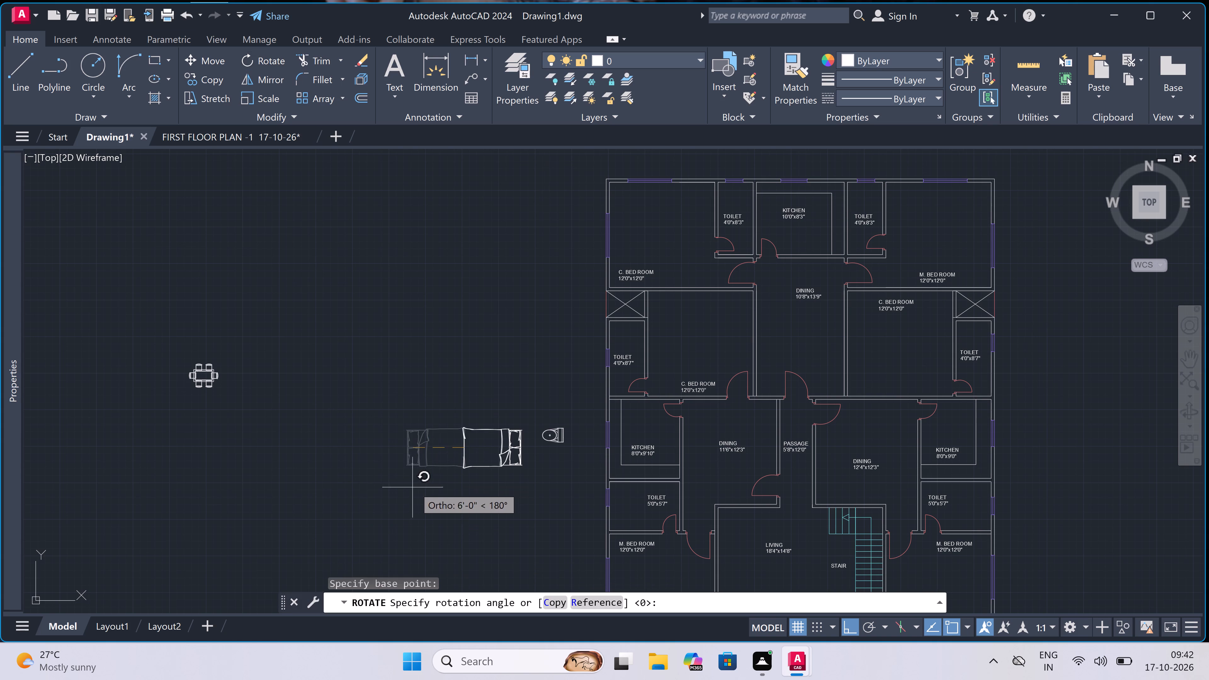
pyautogui.doubleClick(453, 514)
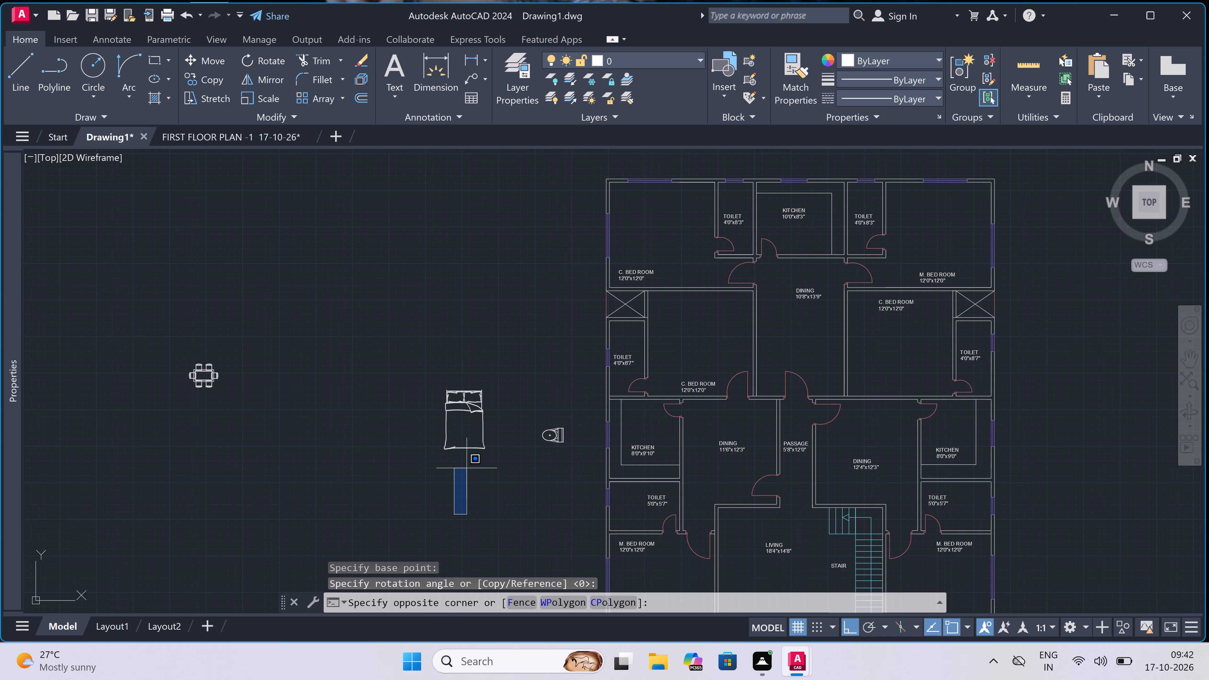
pyautogui.press('Escape')
pyautogui.scroll(1, 478, 384)
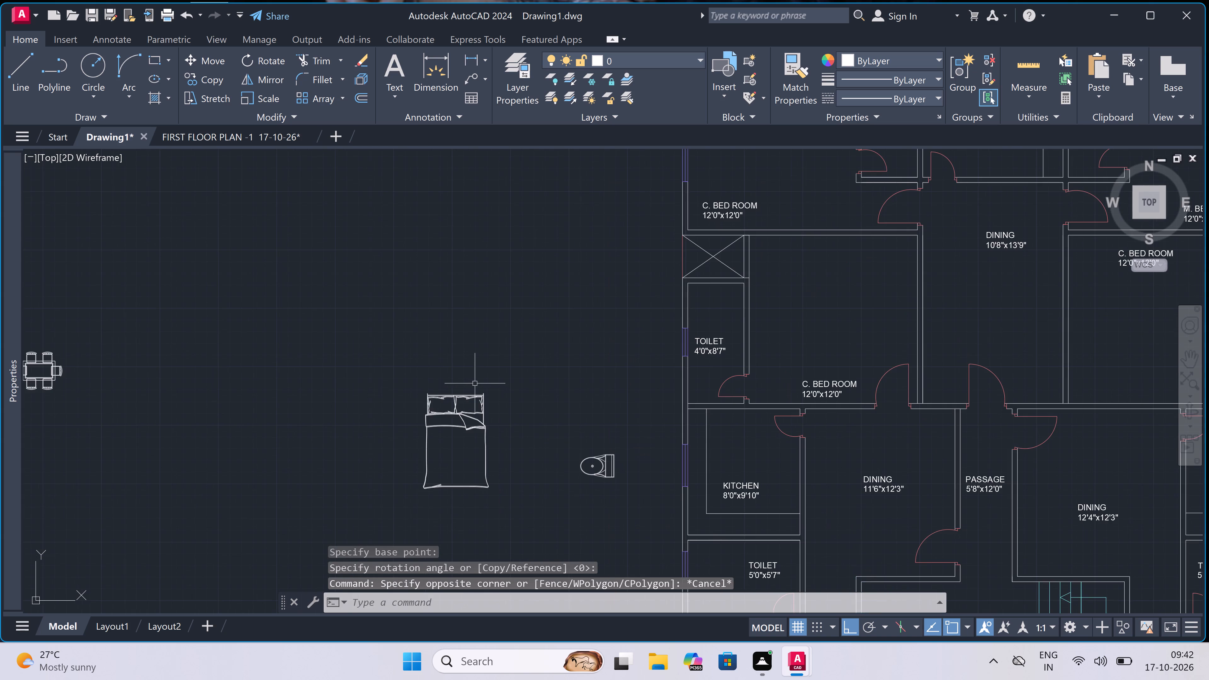
# Draw a horizontal line closing the top of the headboard on the bed beside the plan, between its two outer posts.
pyautogui.scroll(3, 438, 385)
pyautogui.scroll(1, 460, 419)
pyautogui.press('l')
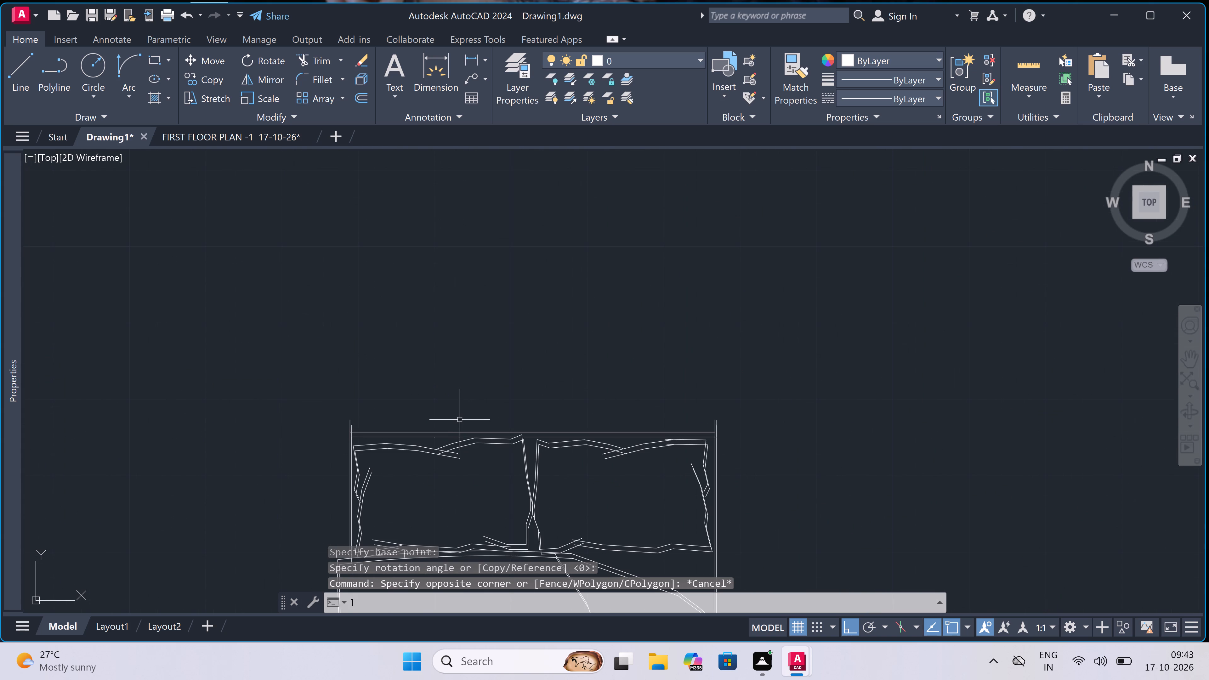
pyautogui.press('space')
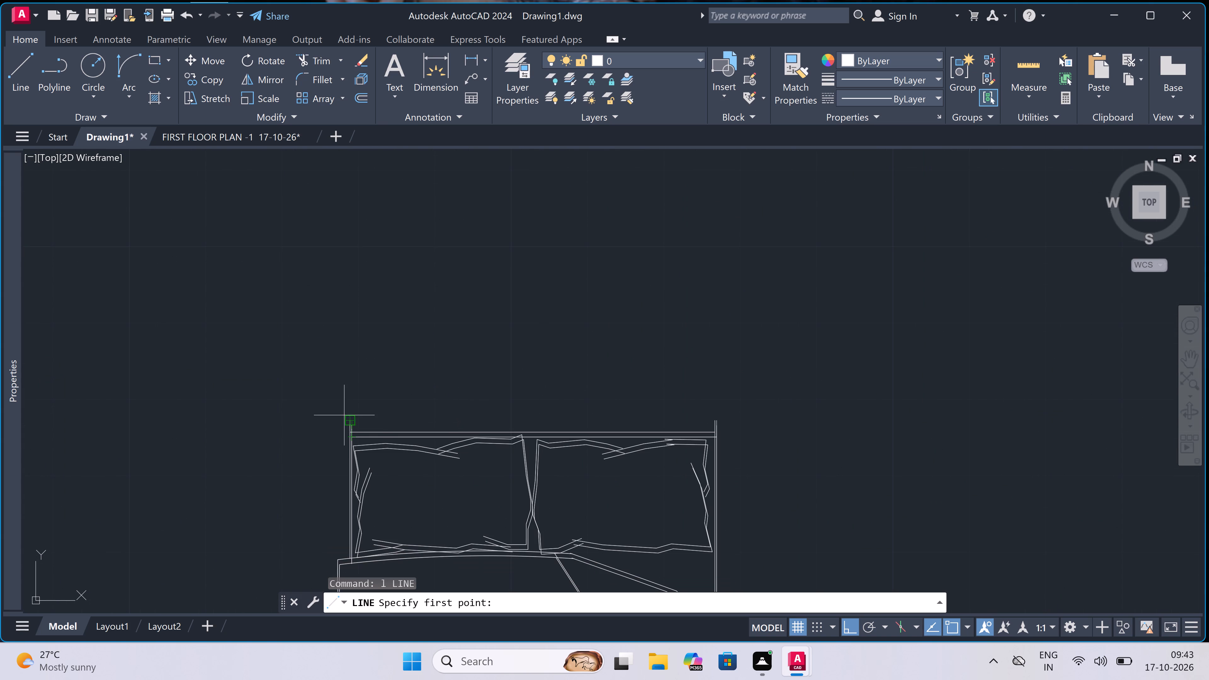
pyautogui.doubleClick(345, 419)
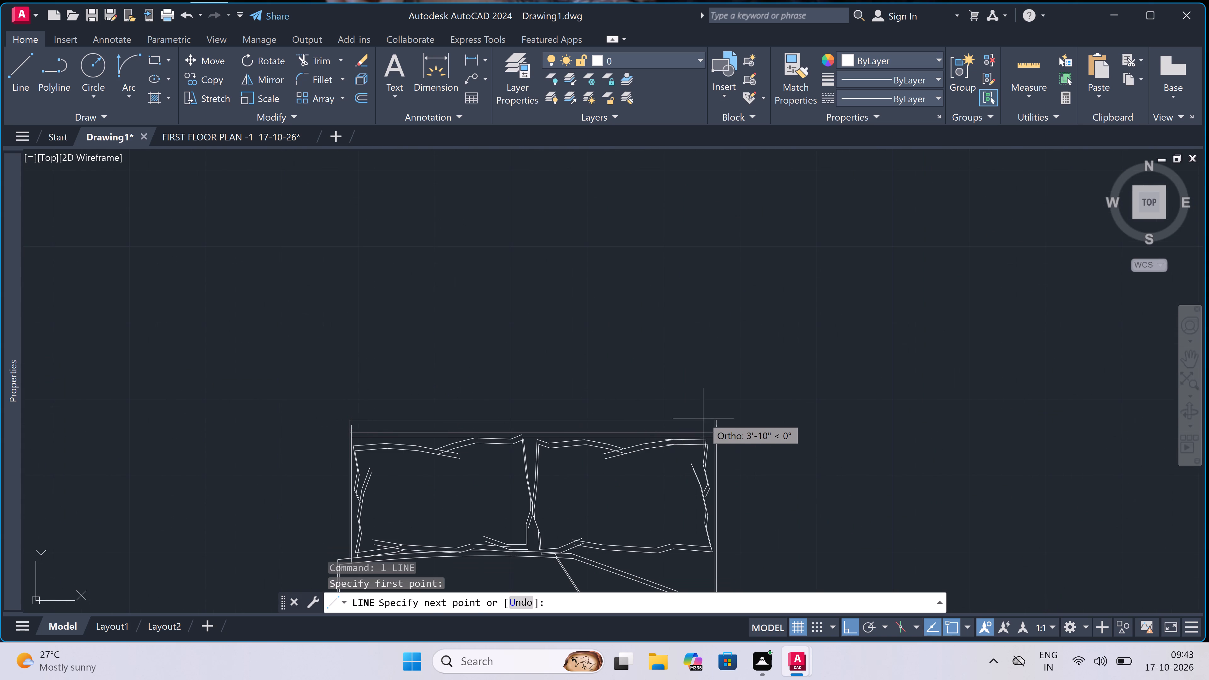
pyautogui.scroll(3, 721, 418)
pyautogui.click(709, 425)
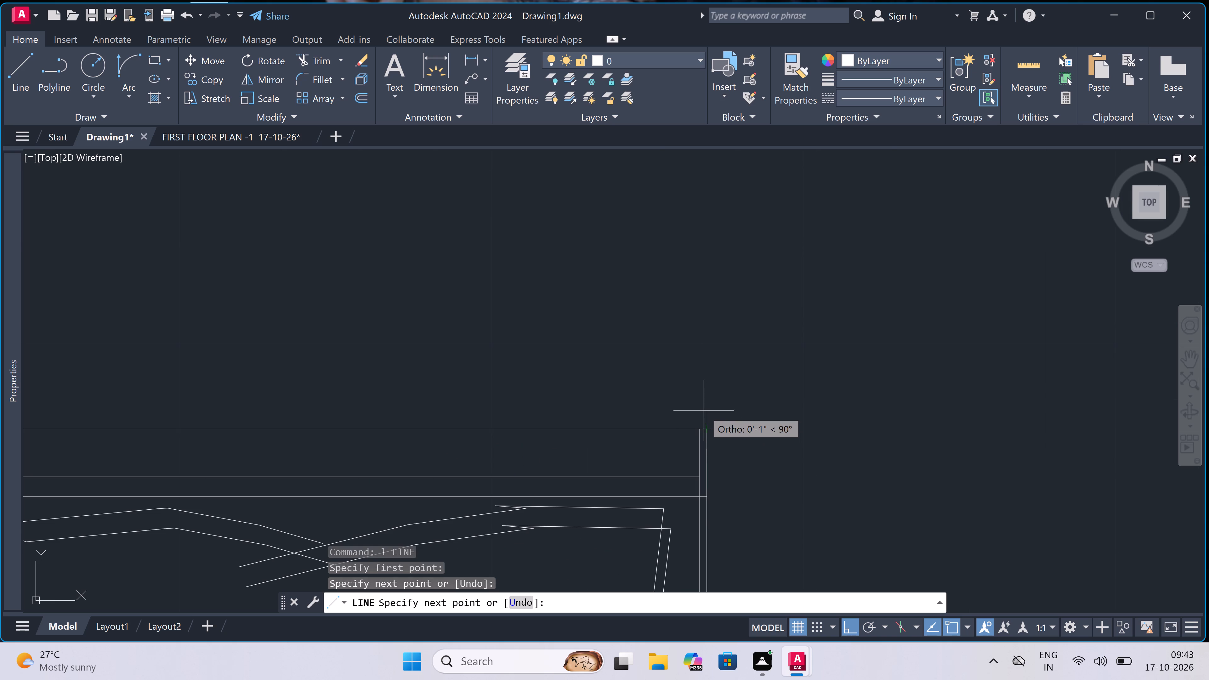
pyautogui.press('Escape')
pyautogui.scroll(-7, 587, 370)
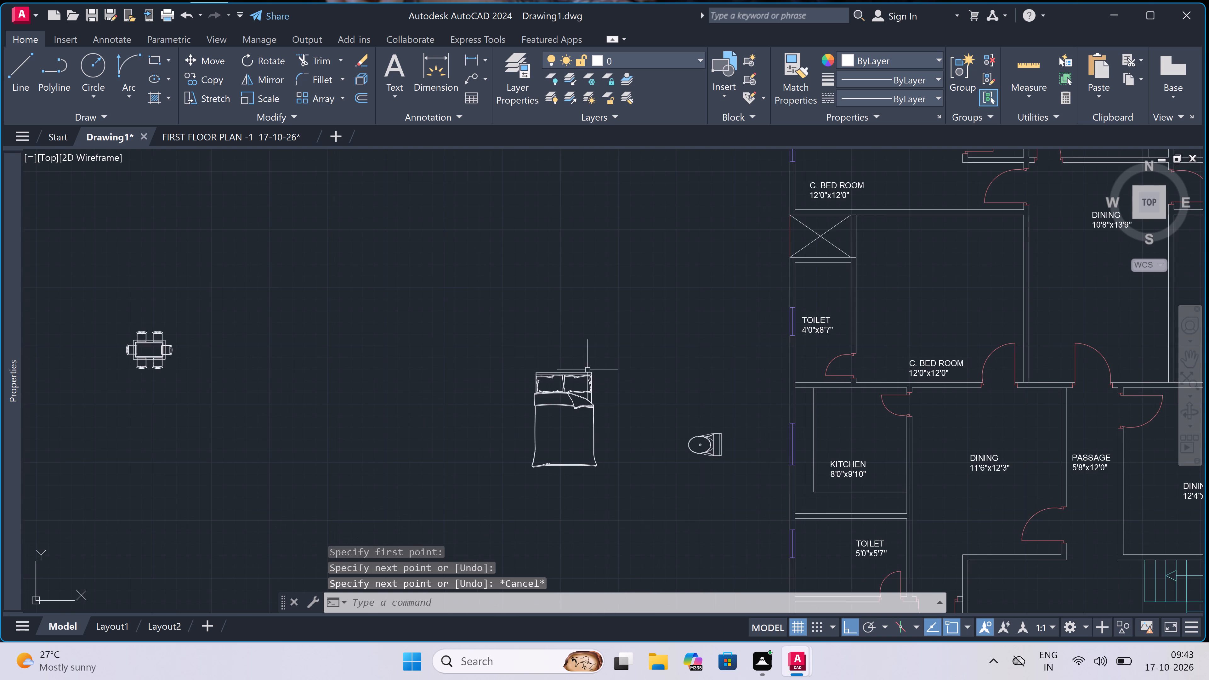
# Copy the bed by its headboard midpoint into the upper-left C. BED ROOM, with the headboard just below the window in the top wall.
pyautogui.click(605, 358)
pyautogui.click(490, 499)
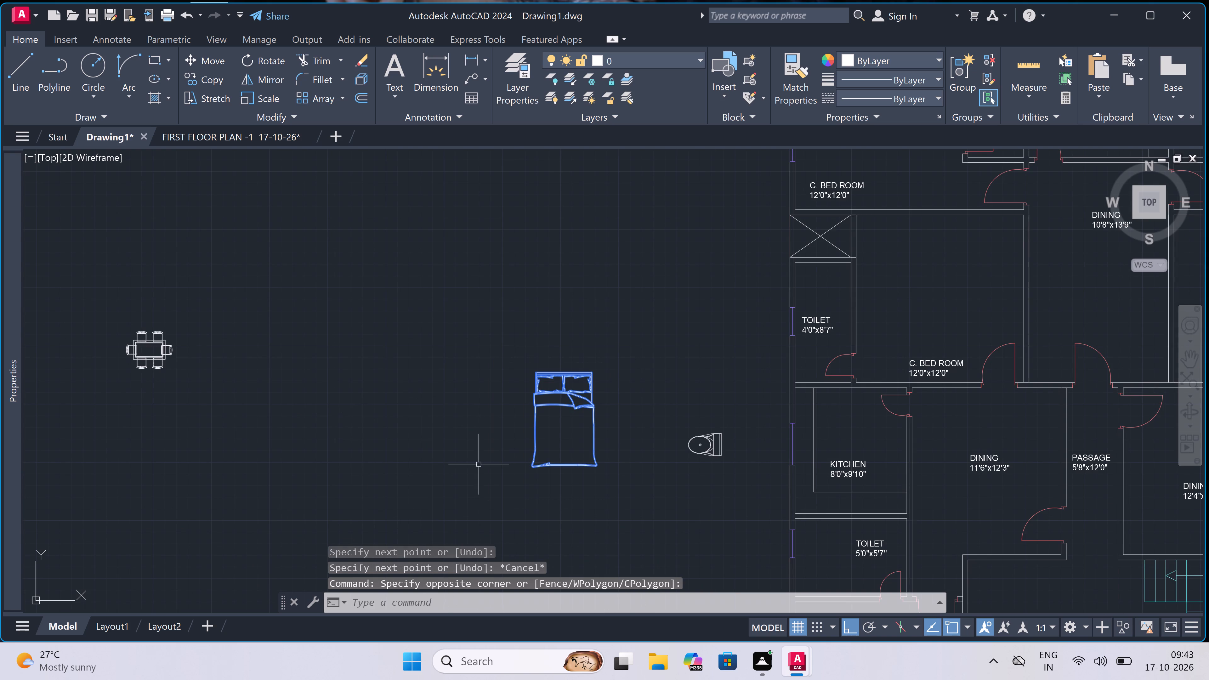
pyautogui.click(211, 78)
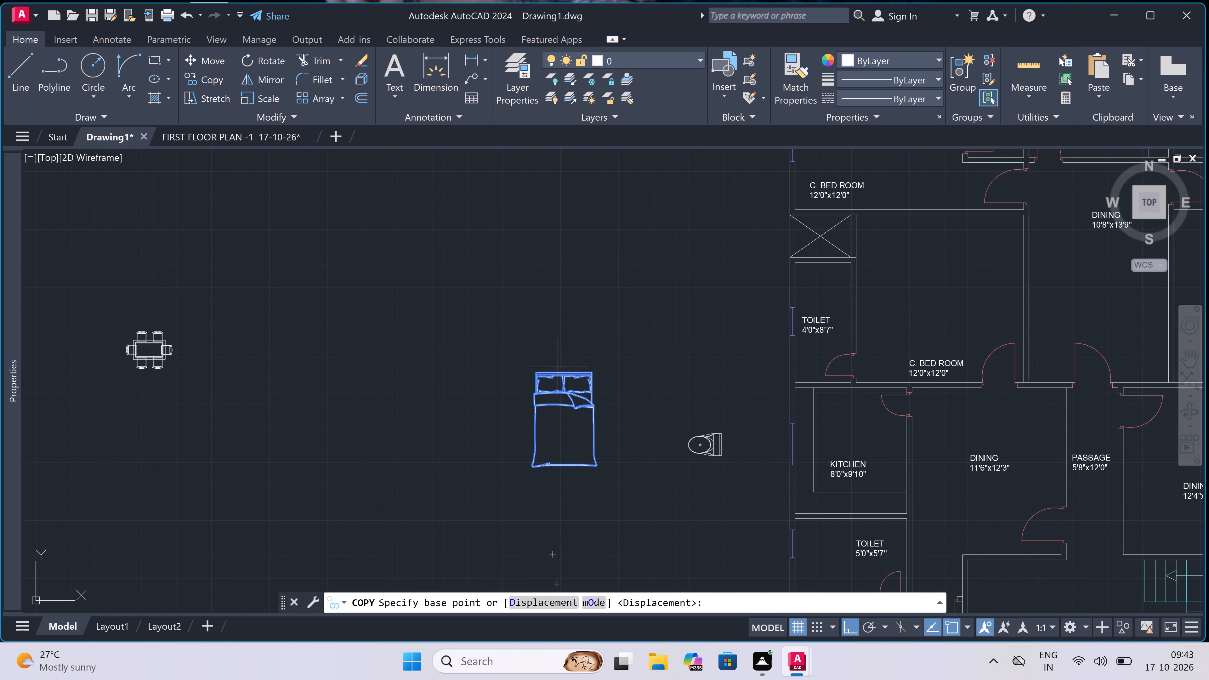
pyautogui.scroll(1, 566, 362)
pyautogui.doubleClick(562, 381)
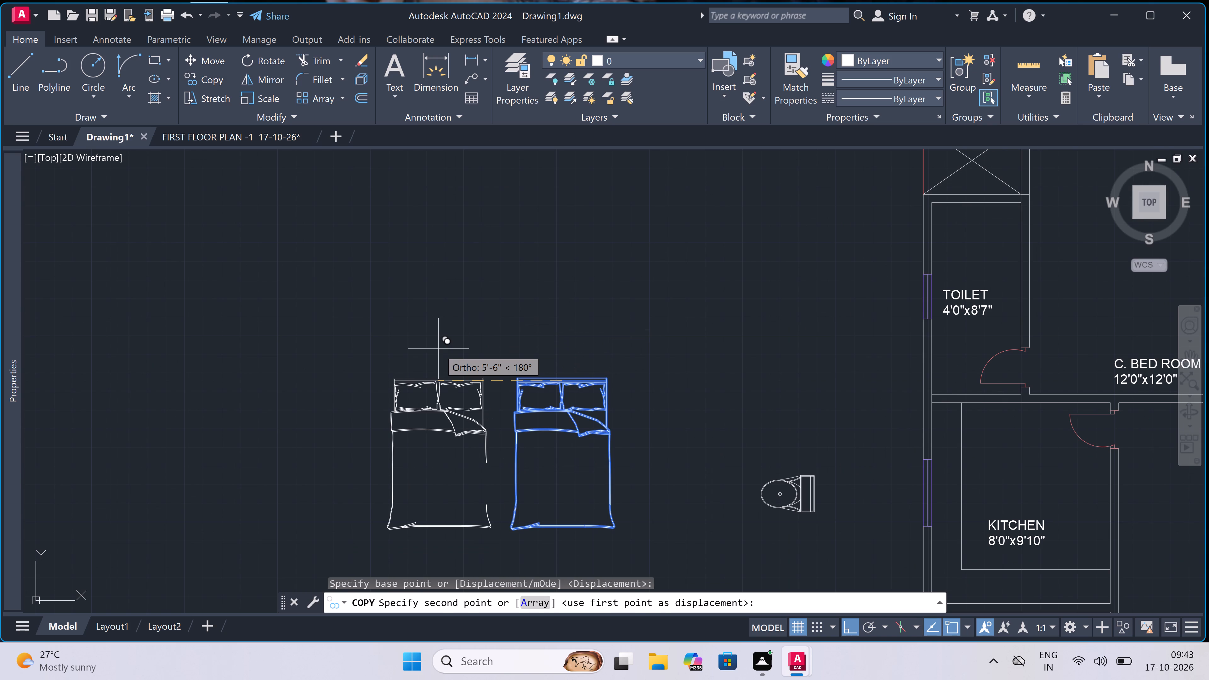
pyautogui.press('F8')
pyautogui.scroll(-4, 437, 349)
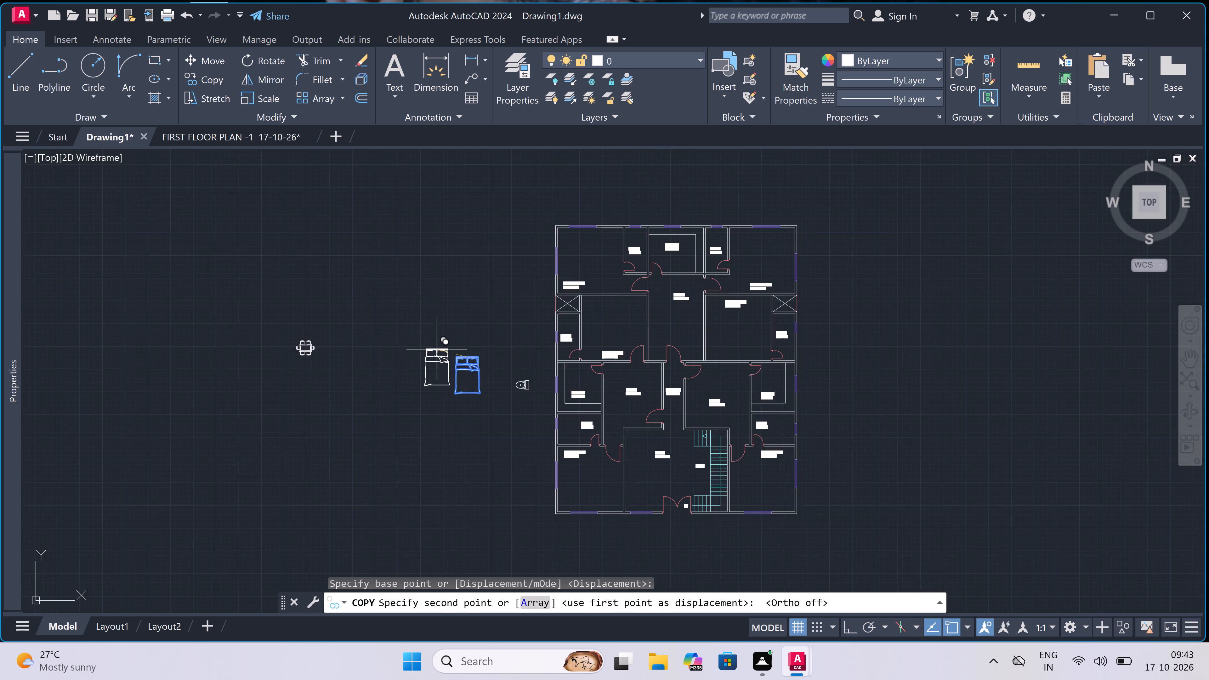
pyautogui.scroll(-3, 437, 349)
pyautogui.scroll(4, 478, 307)
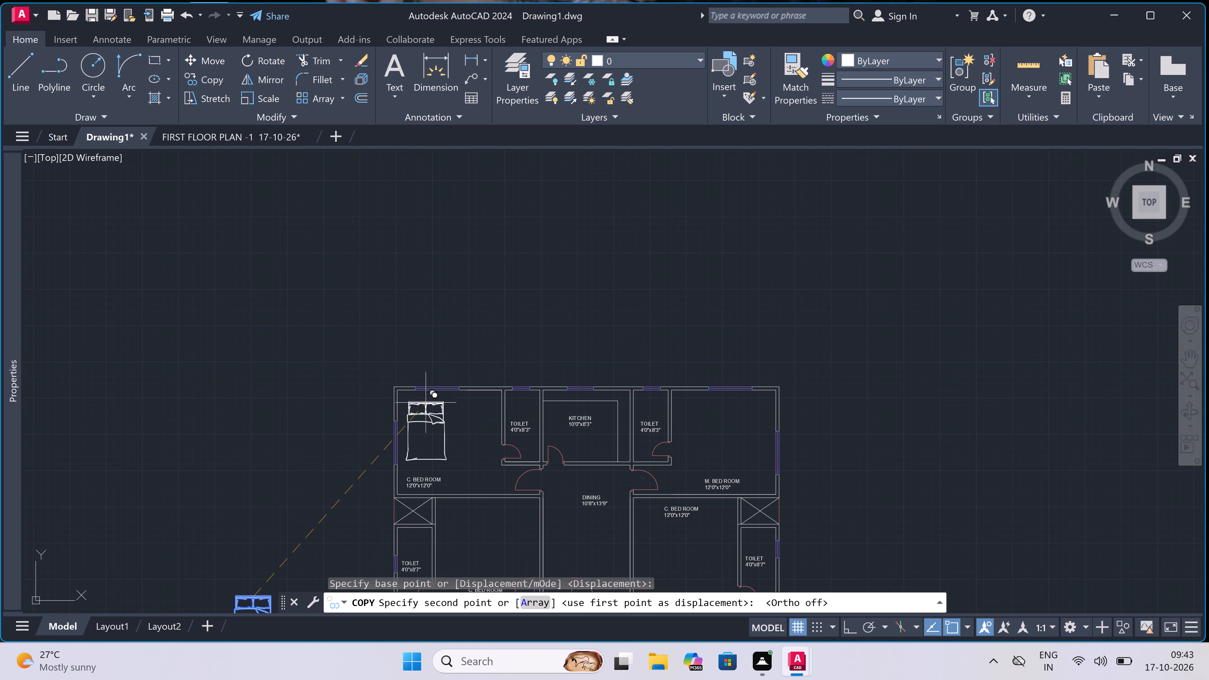
pyautogui.scroll(4, 432, 407)
pyautogui.scroll(1, 457, 339)
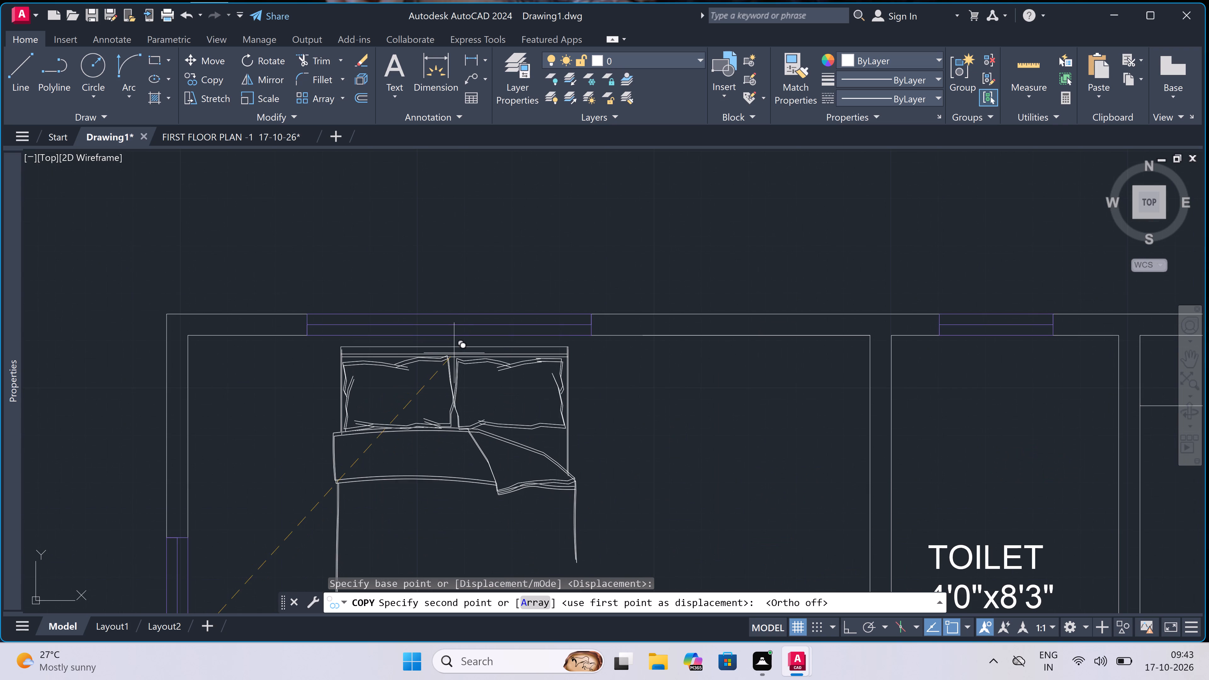
pyautogui.doubleClick(459, 349)
# Place another copy of the bed in the upper-right M. BED ROOM, with the headboard just below the top-wall window.
pyautogui.scroll(-4, 387, 356)
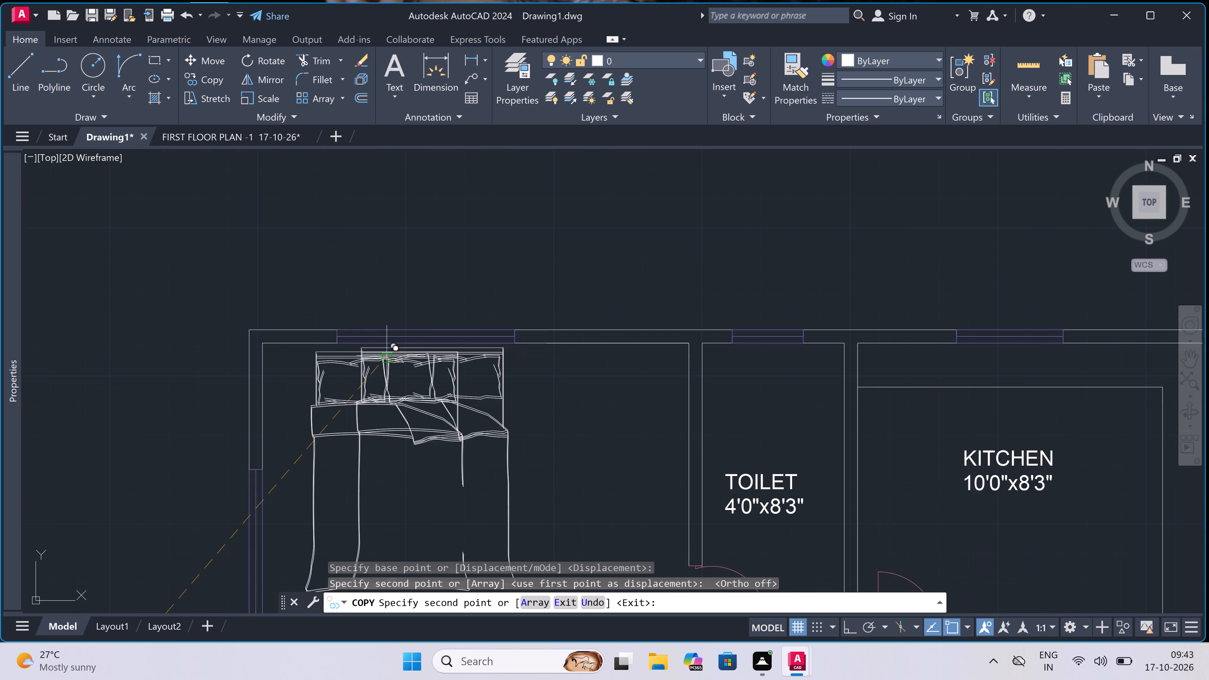
pyautogui.scroll(-2, 387, 355)
pyautogui.scroll(4, 508, 360)
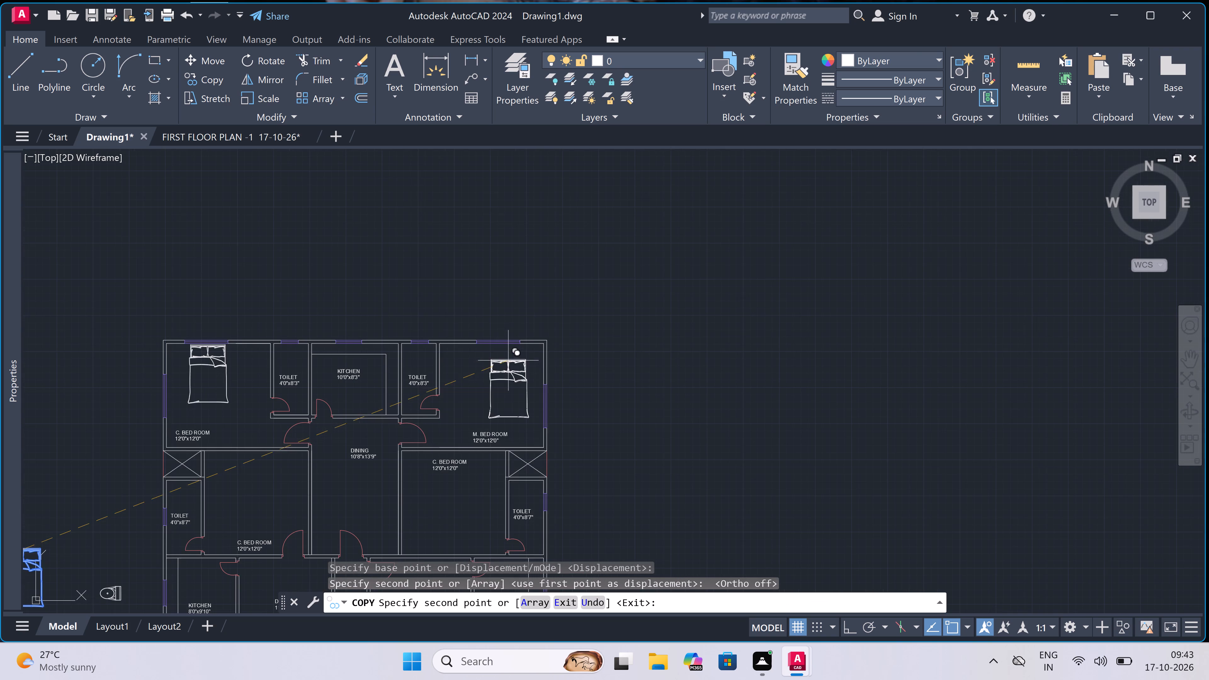
pyautogui.scroll(5, 497, 352)
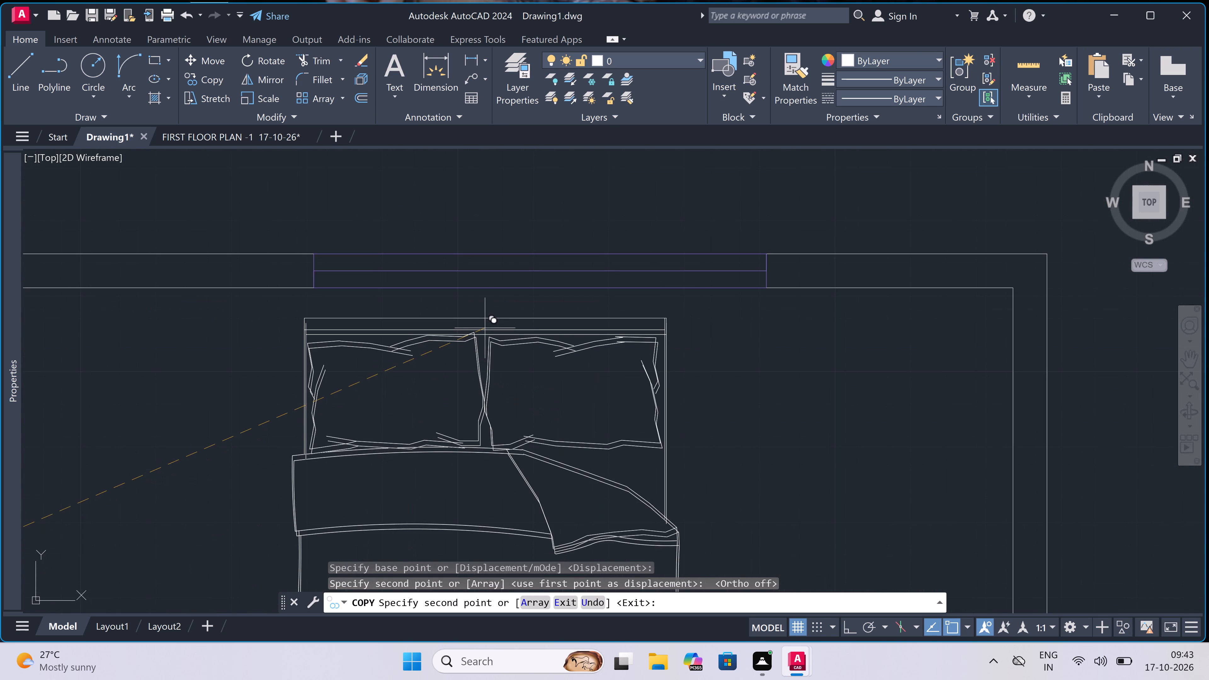
pyautogui.click(495, 319)
pyautogui.scroll(-8, 495, 326)
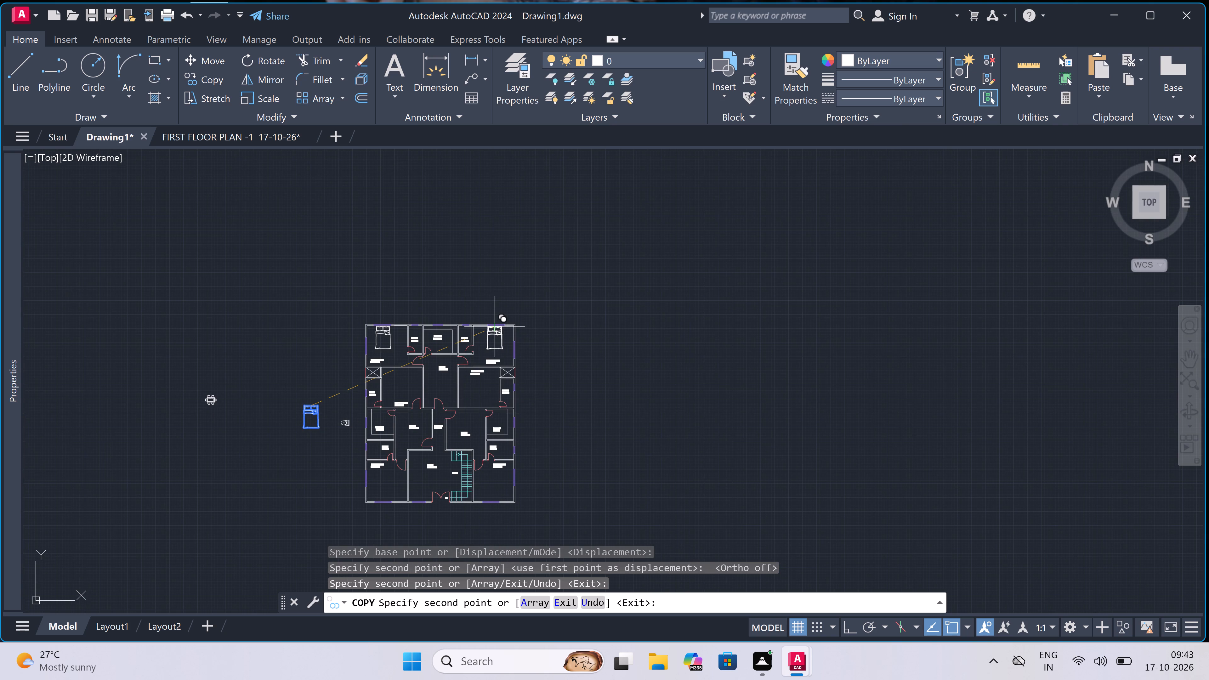
pyautogui.press('Escape')
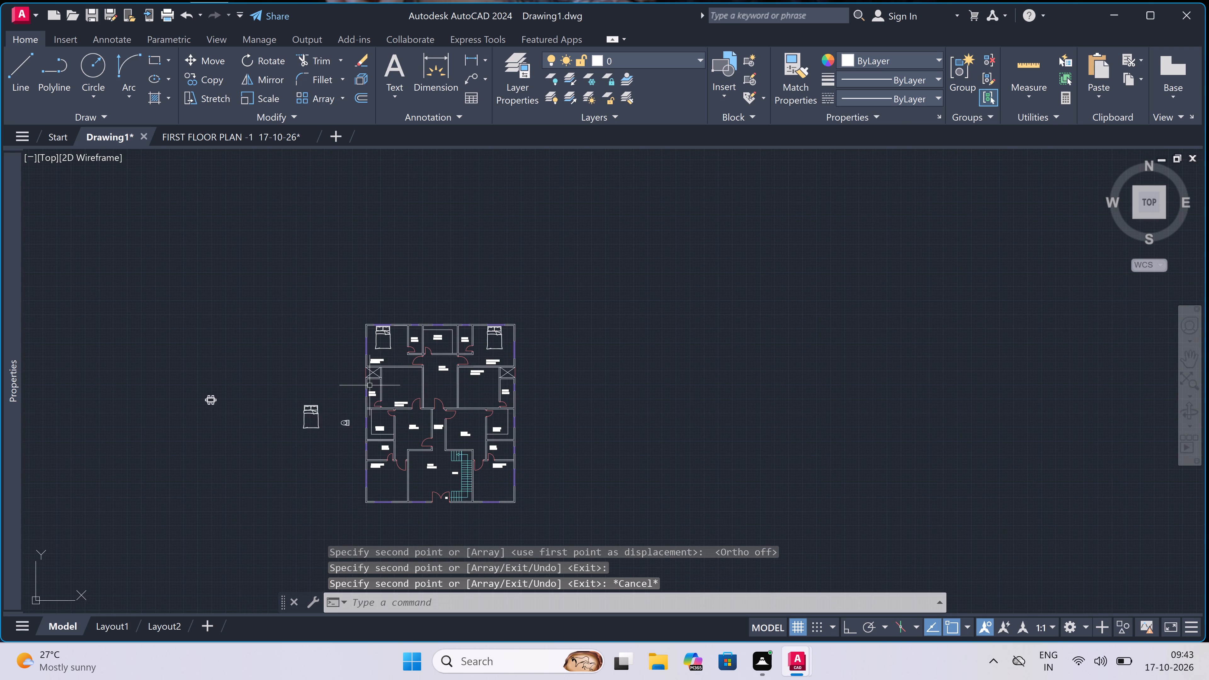
# Rotate the original bed beside the plan 180° about a point near its foot end so the pillows point down.
pyautogui.scroll(3, 345, 412)
pyautogui.click(283, 352)
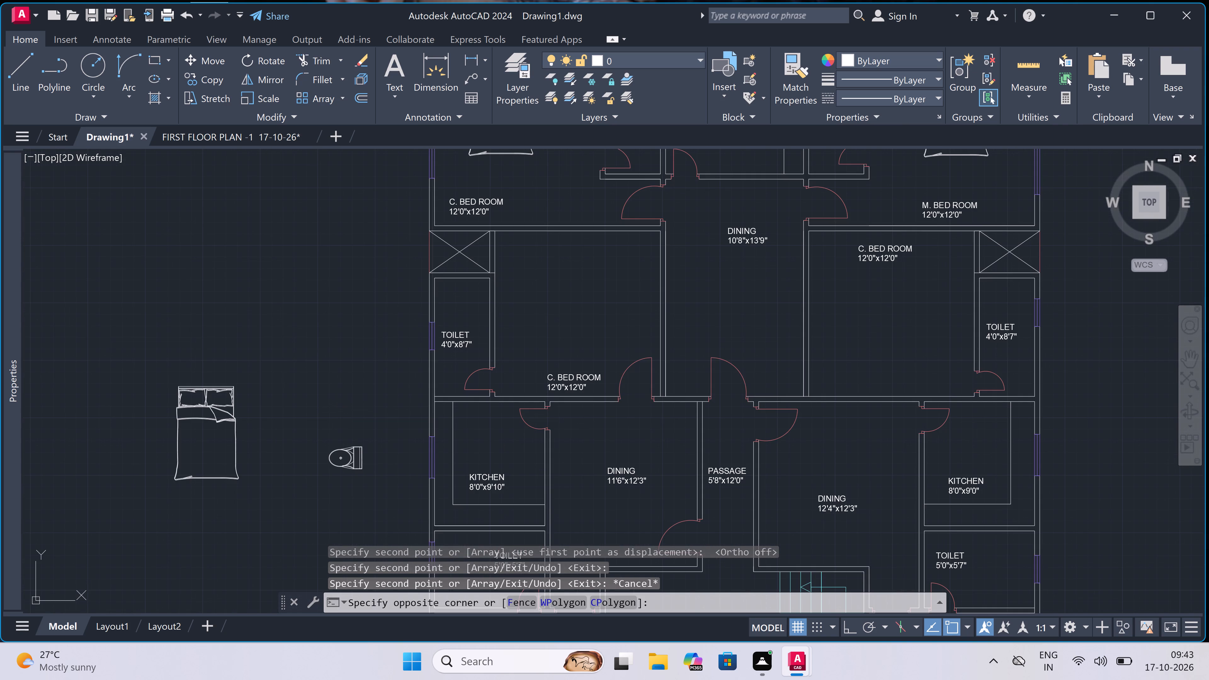
pyautogui.doubleClick(154, 491)
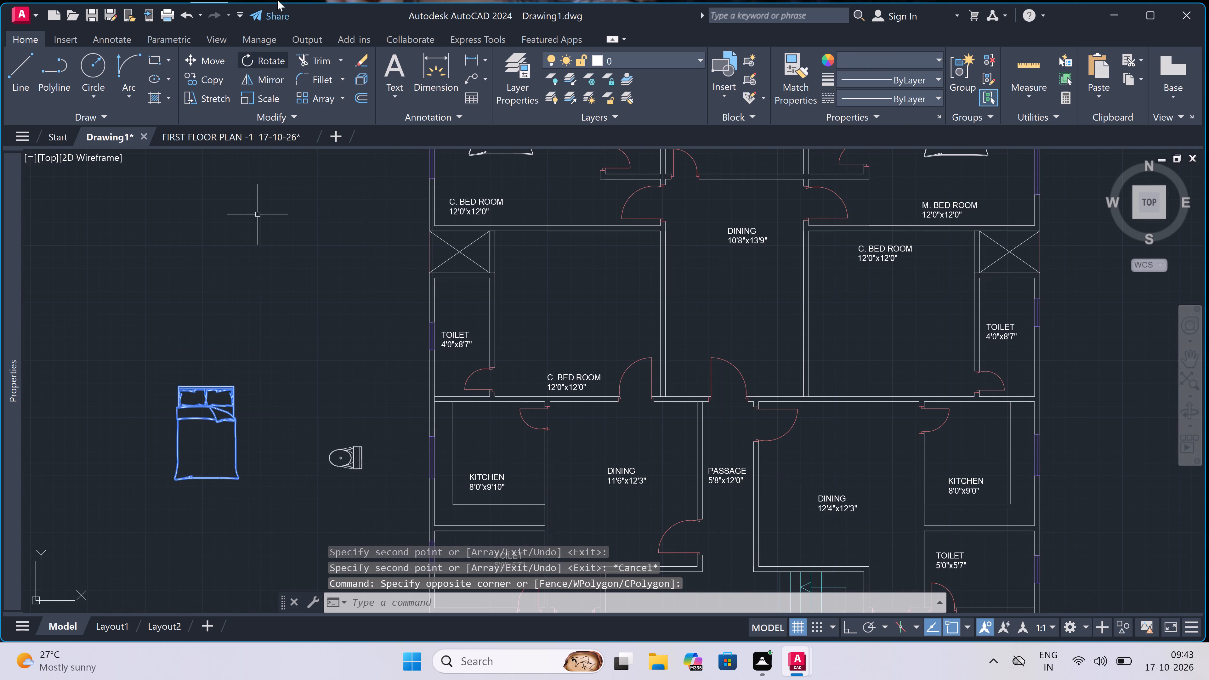
pyautogui.doubleClick(269, 54)
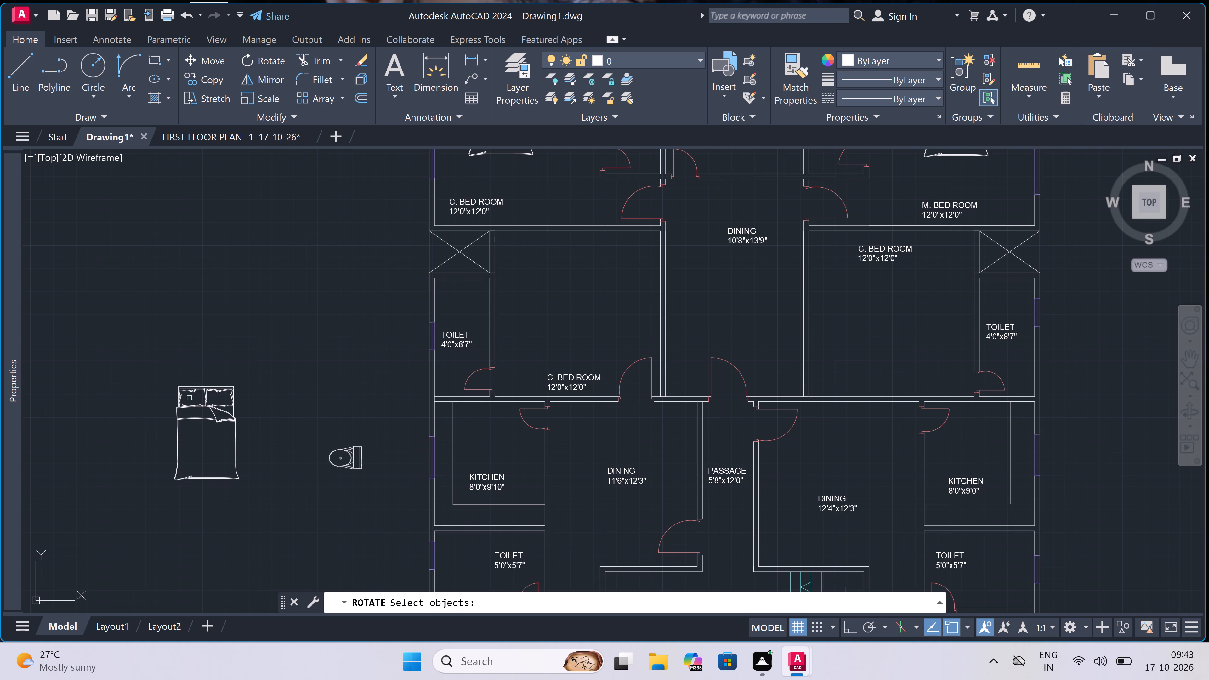
pyautogui.press('Escape')
pyautogui.click(255, 355)
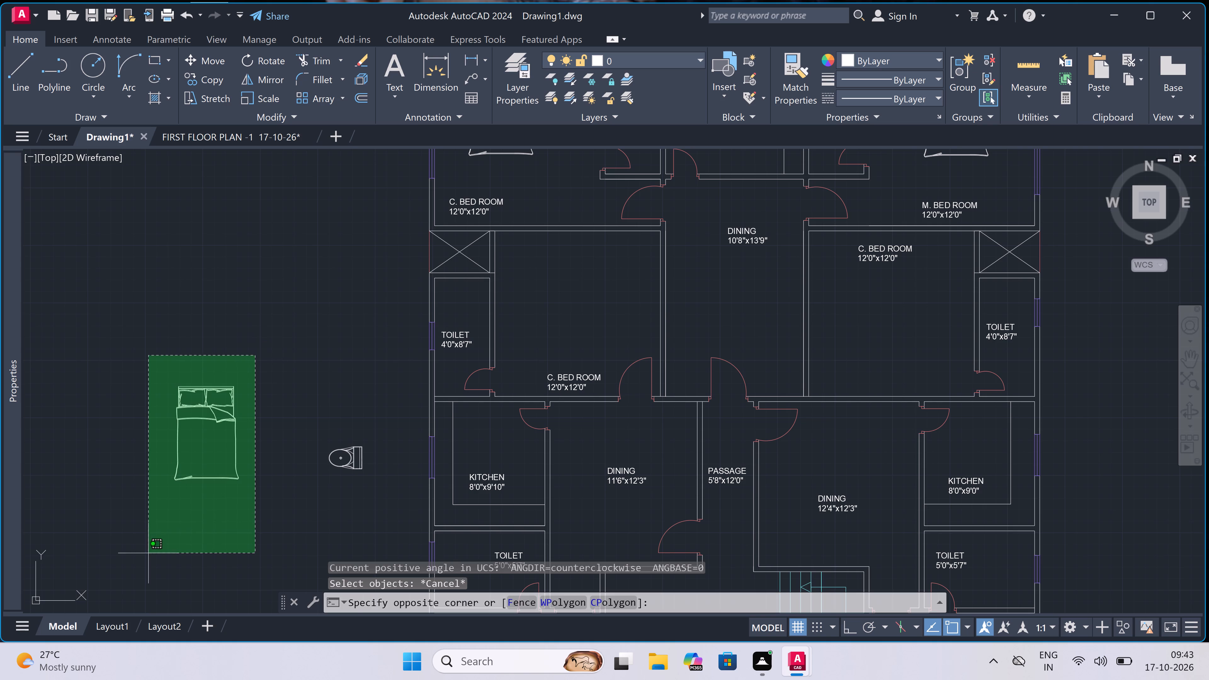
pyautogui.tripleClick(135, 513)
pyautogui.click(137, 513)
pyautogui.press('Escape')
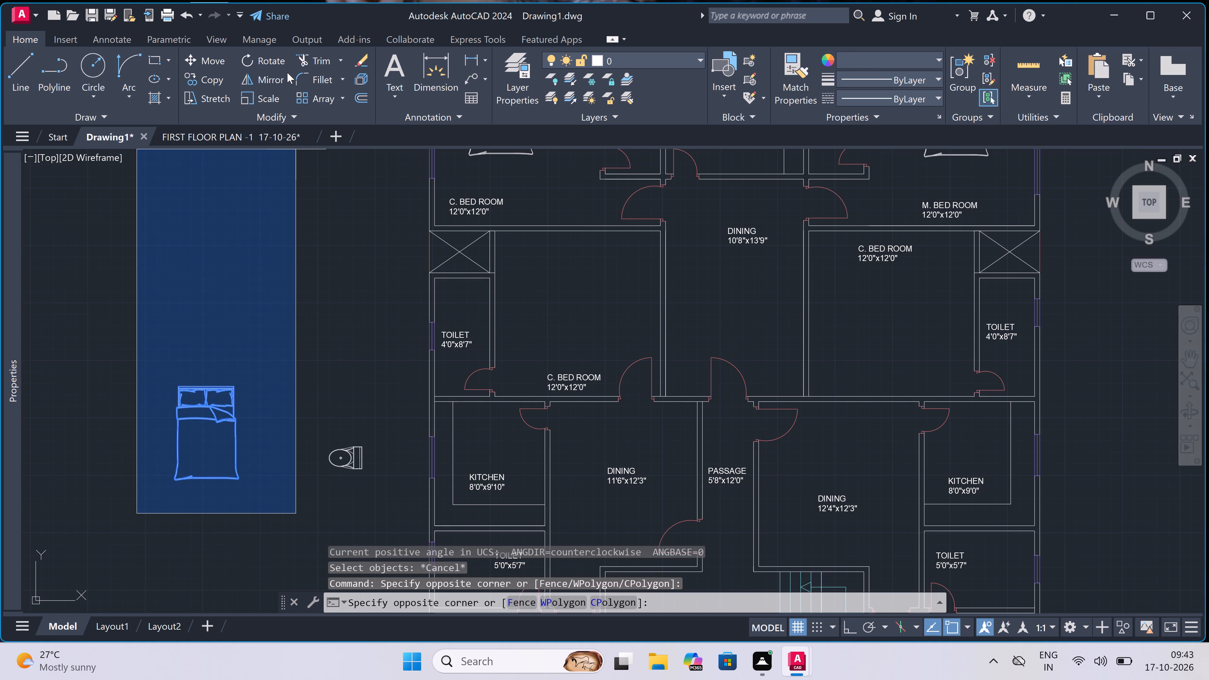
pyautogui.click(266, 59)
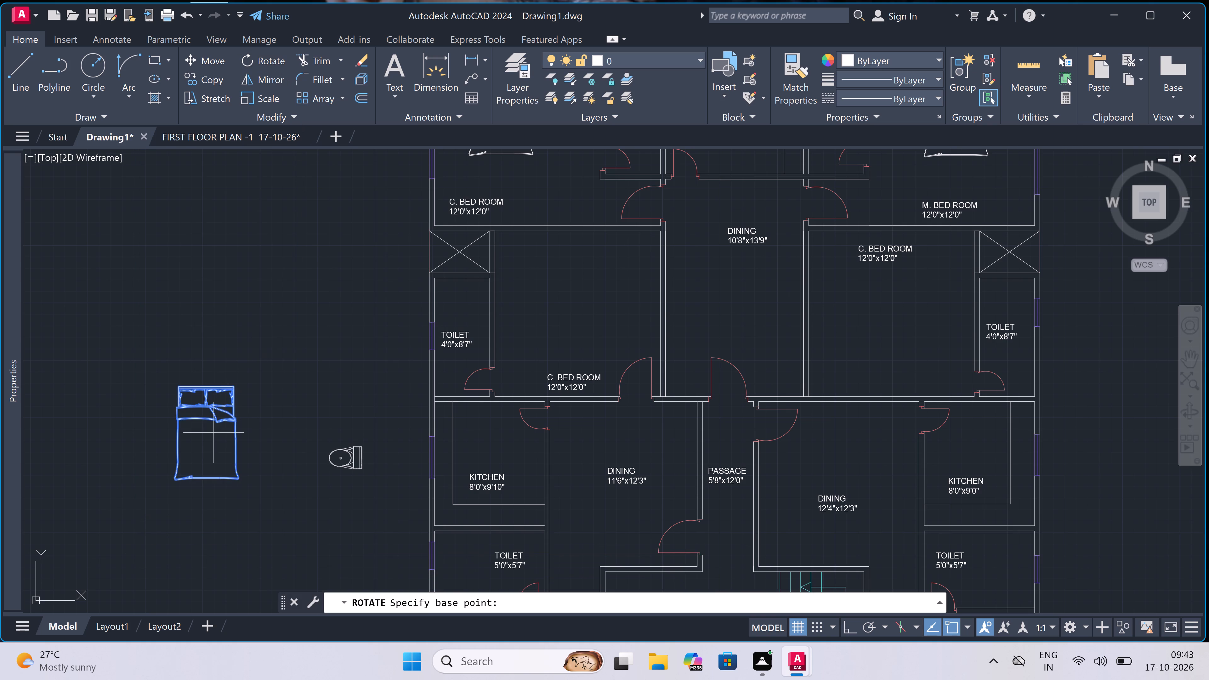
pyautogui.click(202, 453)
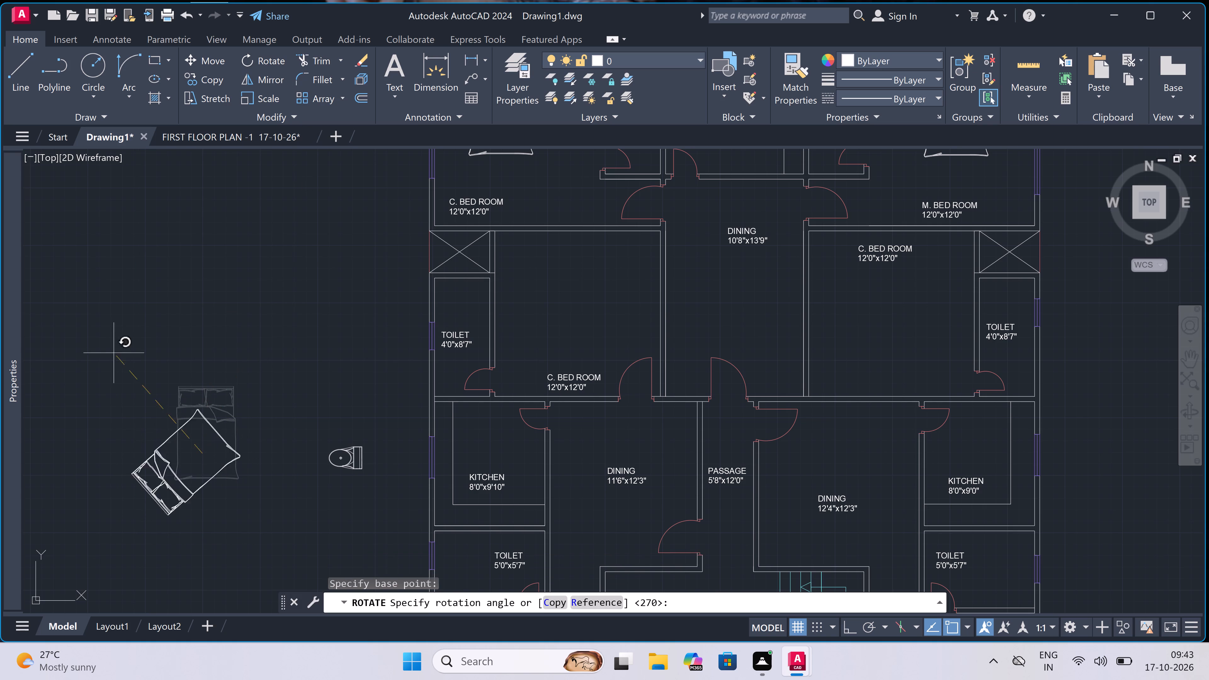
pyautogui.press('F8')
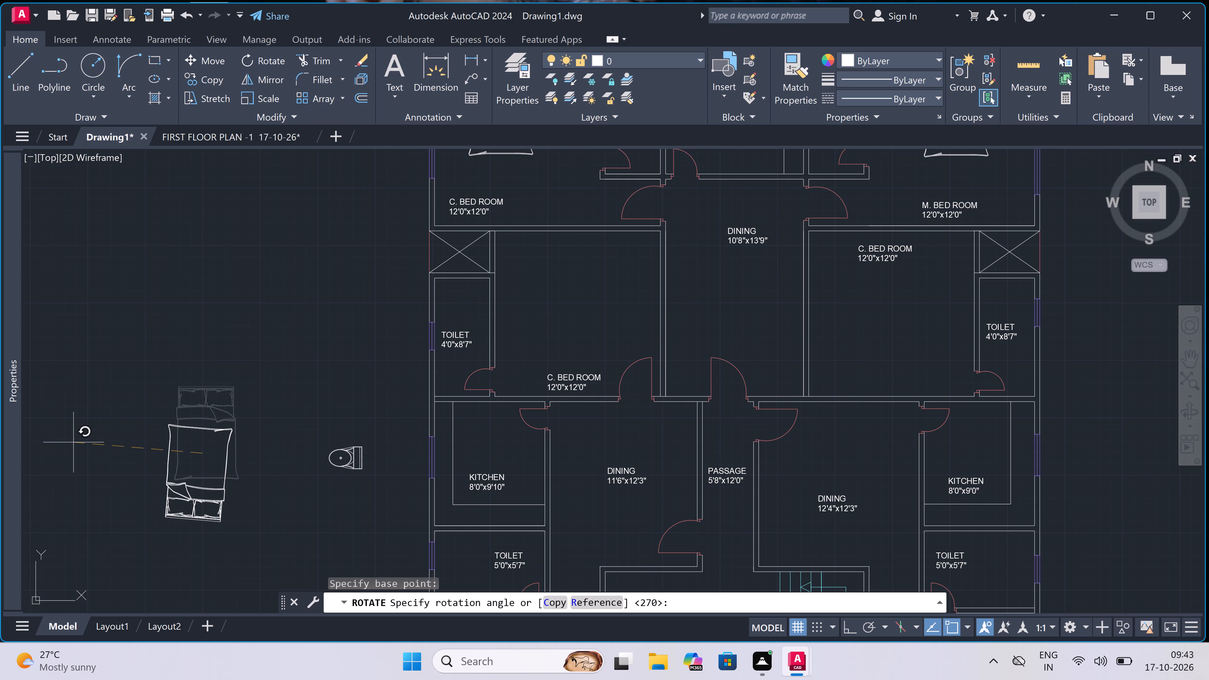
pyautogui.click(100, 451)
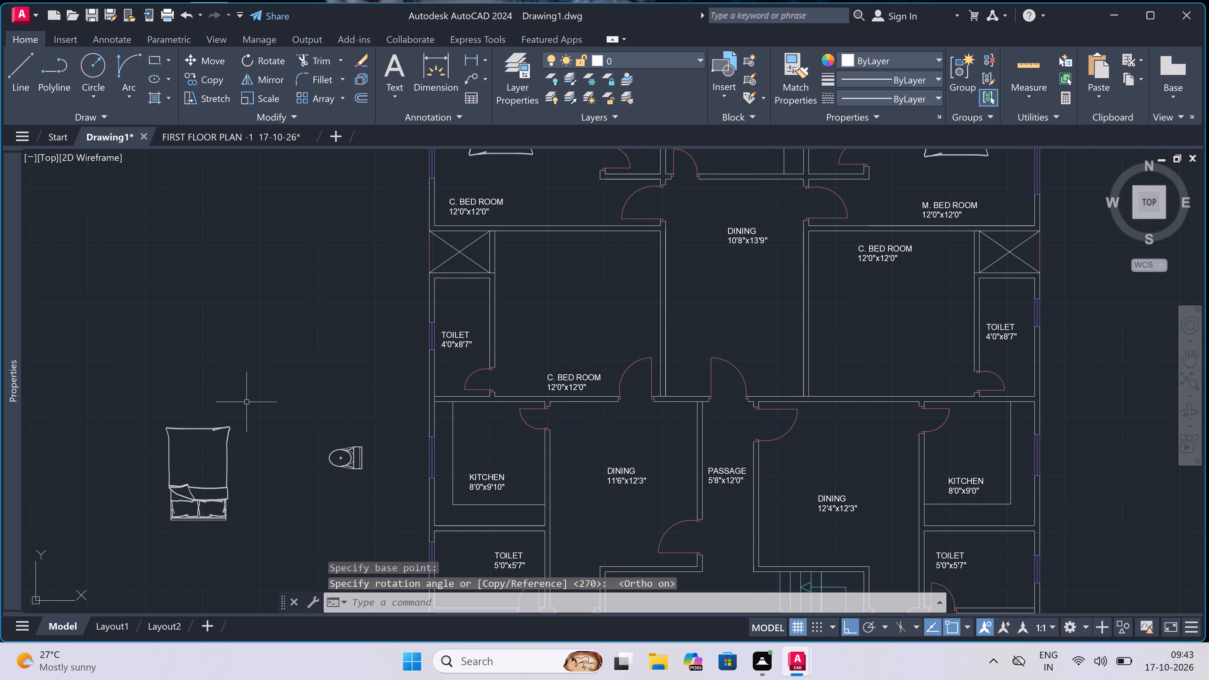
# Copy the rotated bed by its headboard midpoint into the lower-left M. BED ROOM, with the headboard just above the bottom-wall window.
pyautogui.doubleClick(245, 401)
pyautogui.click(125, 524)
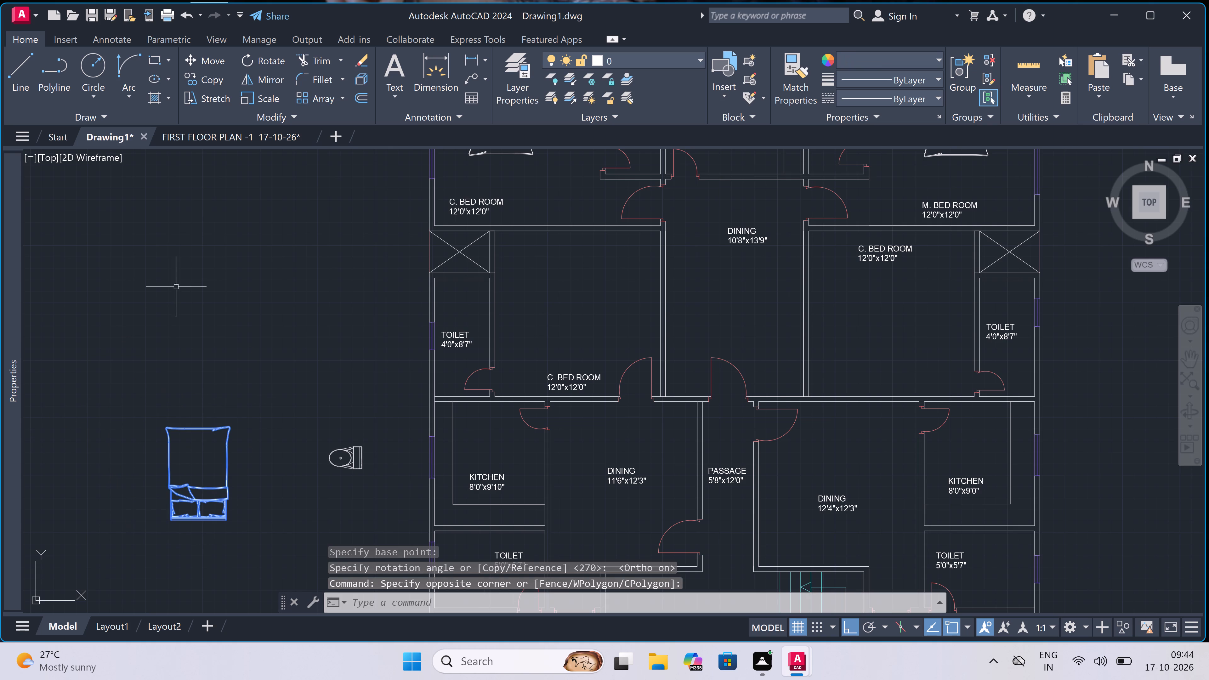
pyautogui.doubleClick(209, 77)
pyautogui.scroll(3, 187, 554)
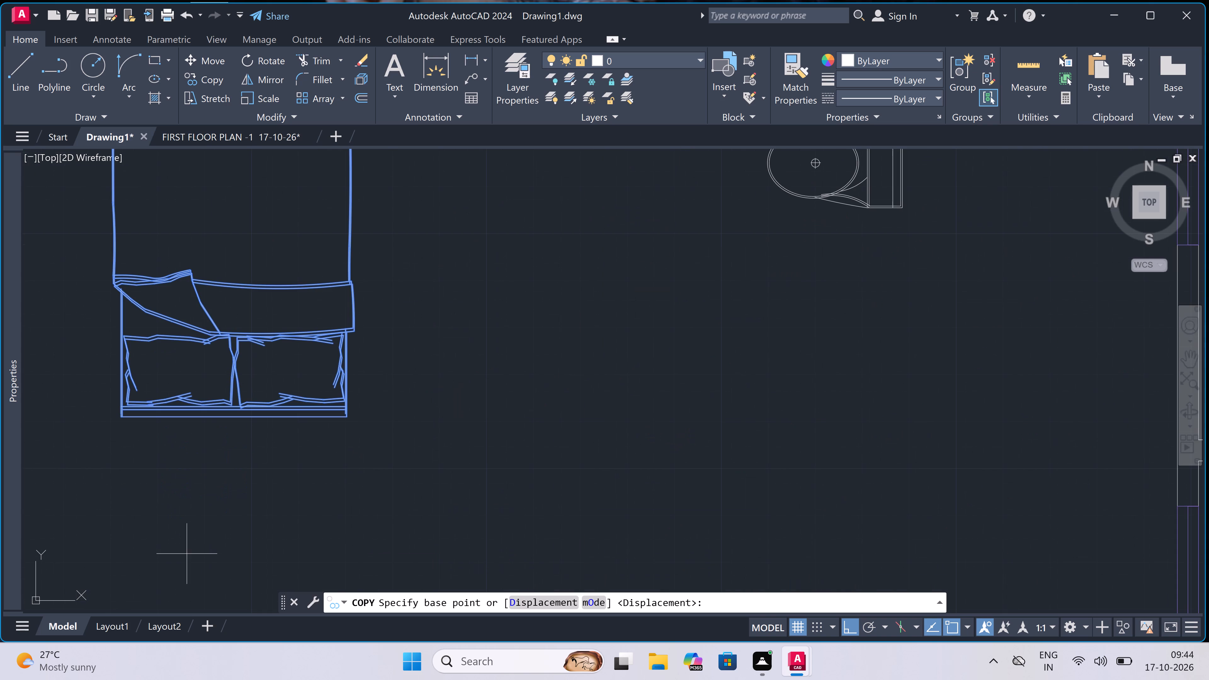
pyautogui.click(231, 418)
pyautogui.press('F8')
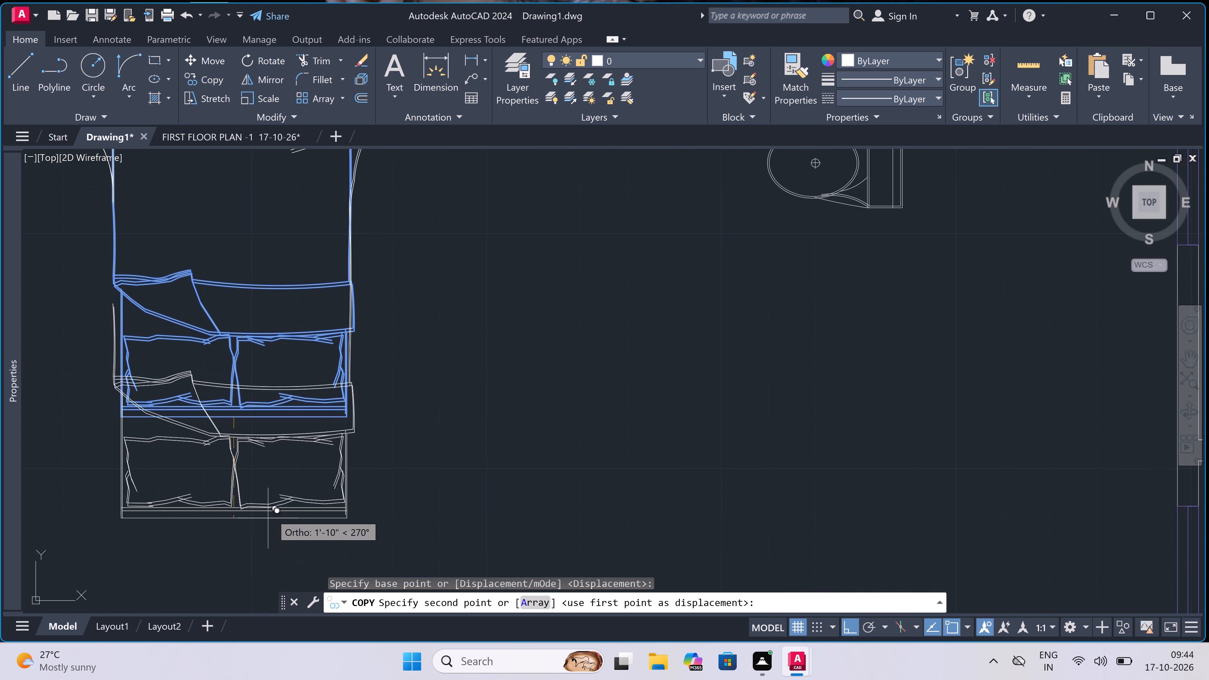
pyautogui.scroll(-10, 330, 441)
pyautogui.scroll(3, 384, 471)
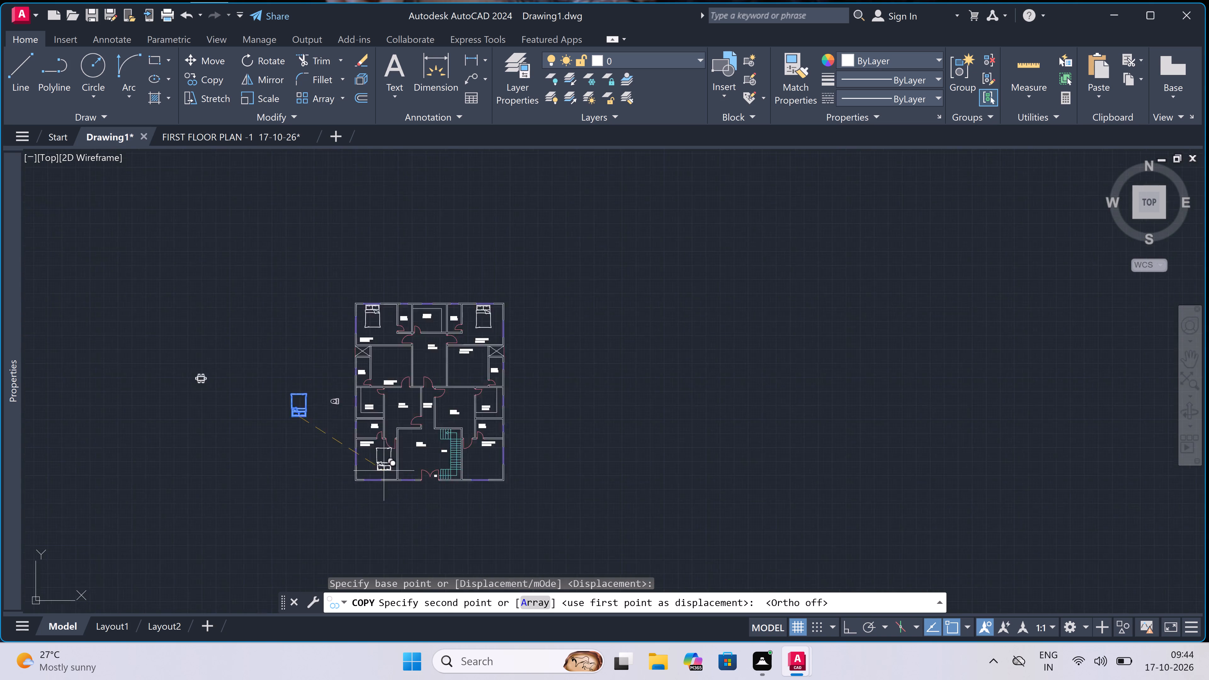
pyautogui.scroll(1, 384, 471)
pyautogui.scroll(6, 353, 490)
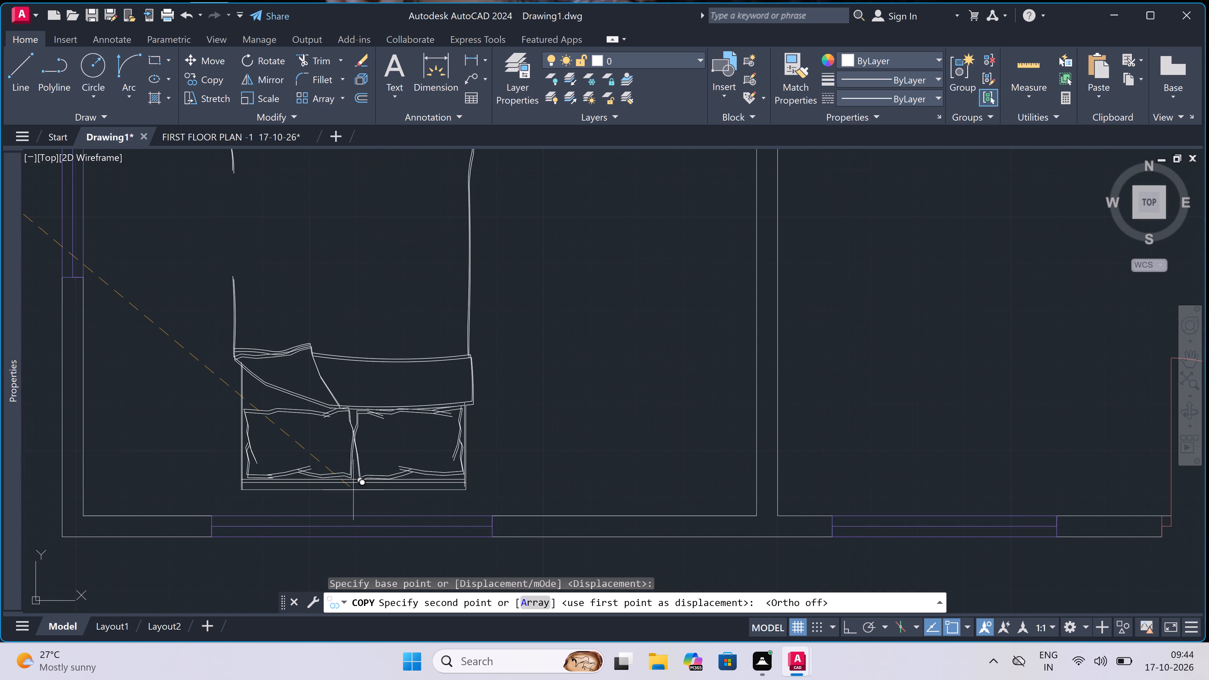
pyautogui.scroll(3, 351, 512)
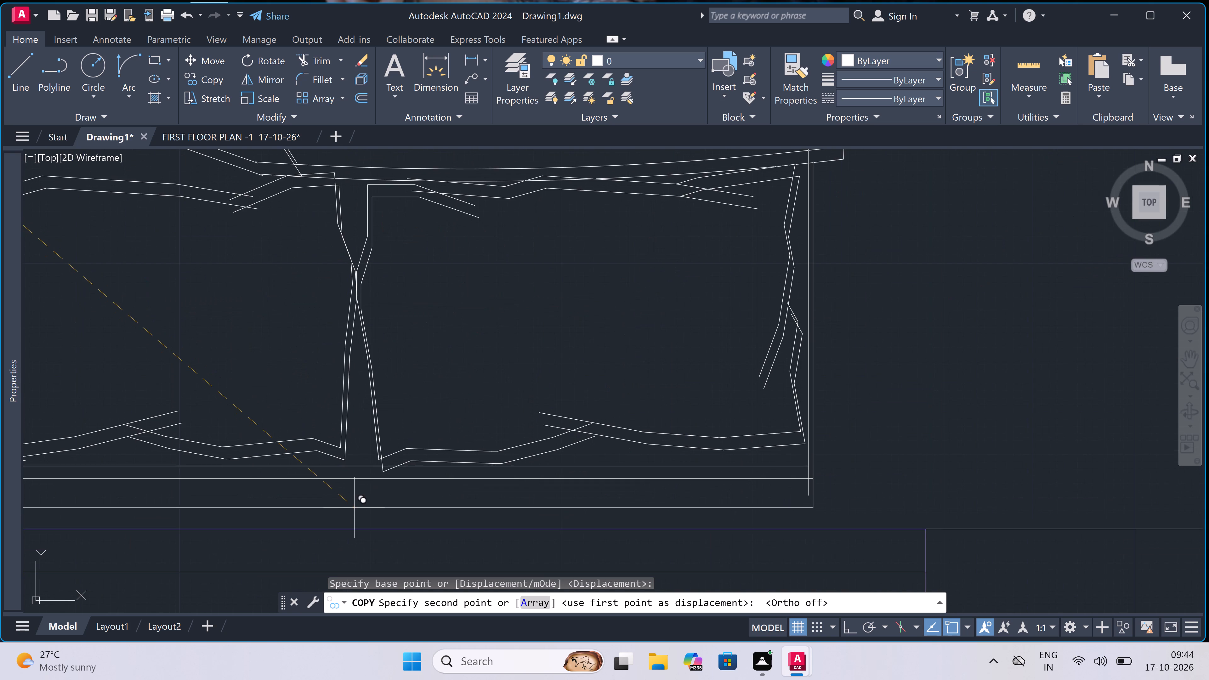
pyautogui.click(354, 508)
# Place another copy of the rotated bed in the lower-right M. BED ROOM, with the headboard just above the bottom-wall window.
pyautogui.scroll(-10, 354, 412)
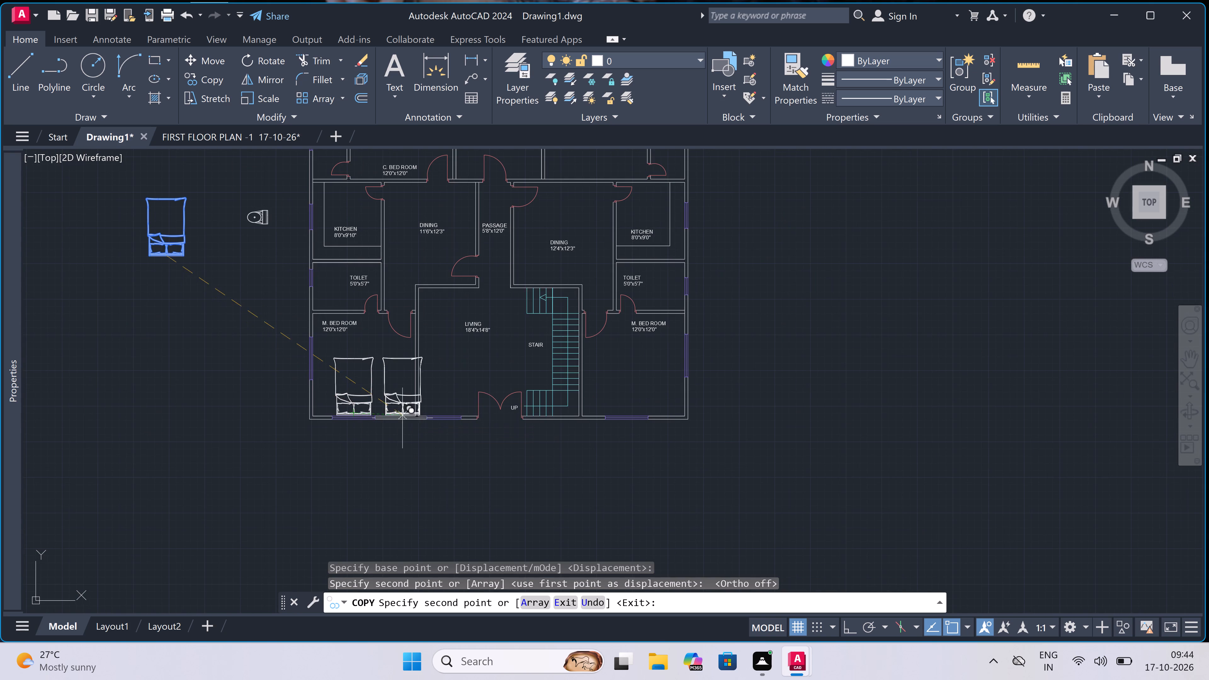
pyautogui.scroll(-1, 752, 375)
pyautogui.scroll(2, 698, 389)
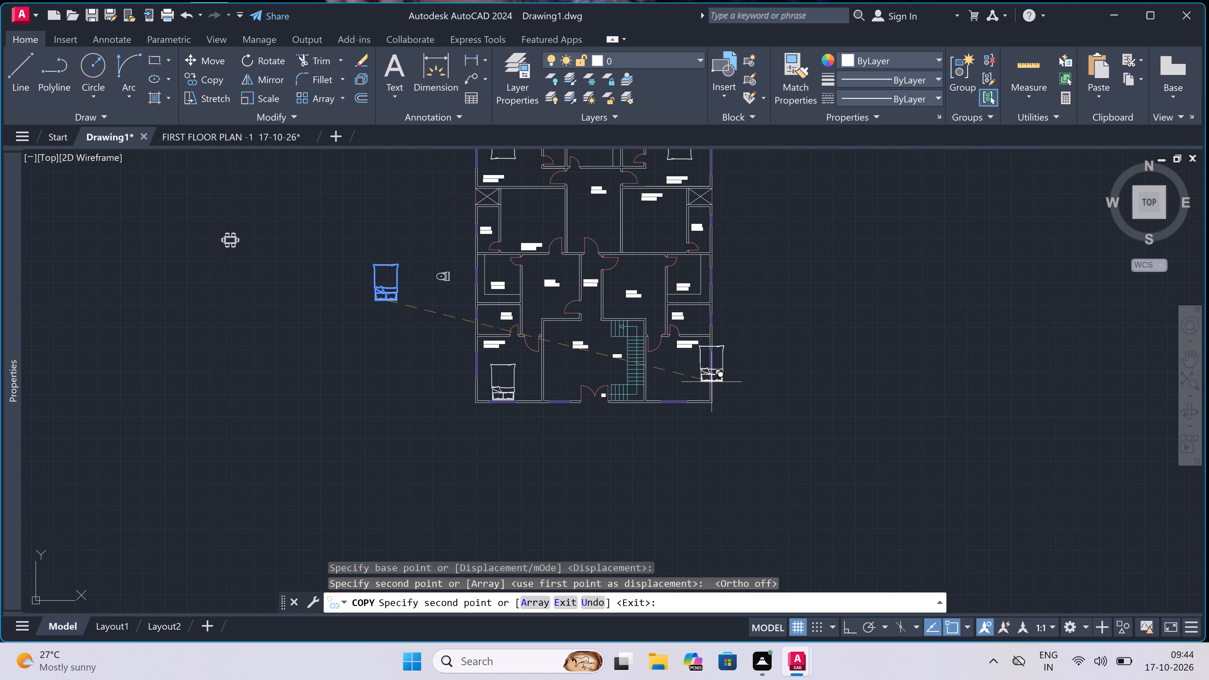
pyautogui.scroll(3, 698, 389)
pyautogui.scroll(2, 448, 496)
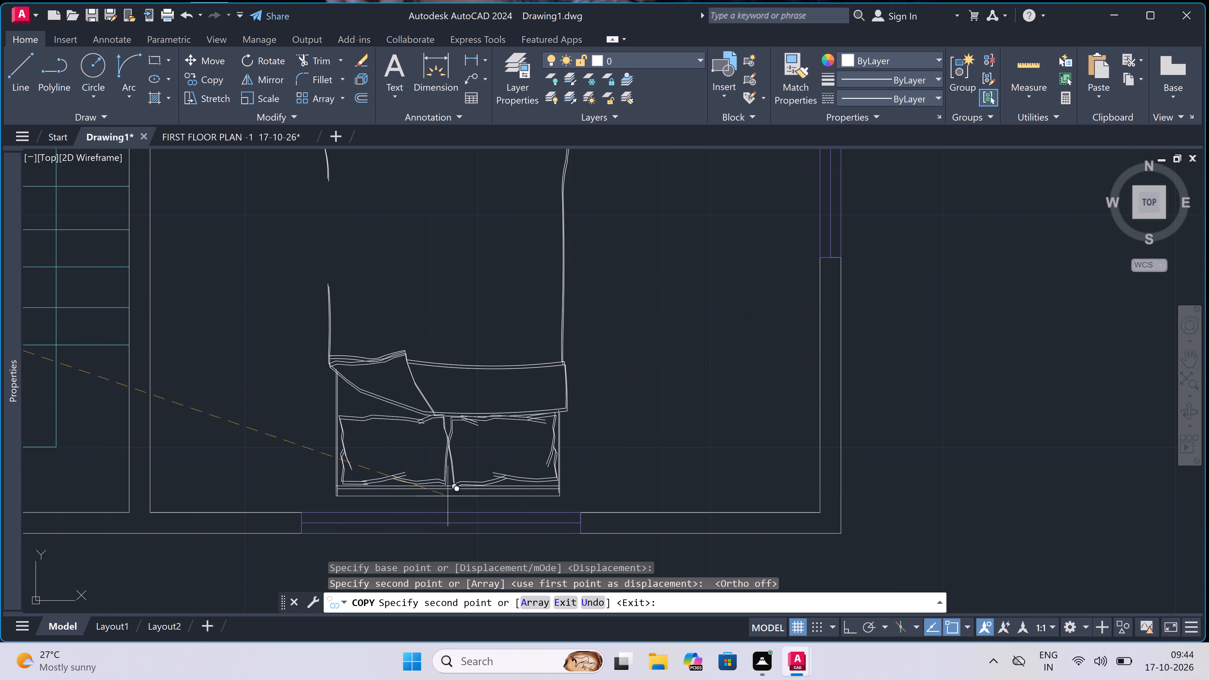
pyautogui.click(479, 523)
pyautogui.scroll(-5, 507, 496)
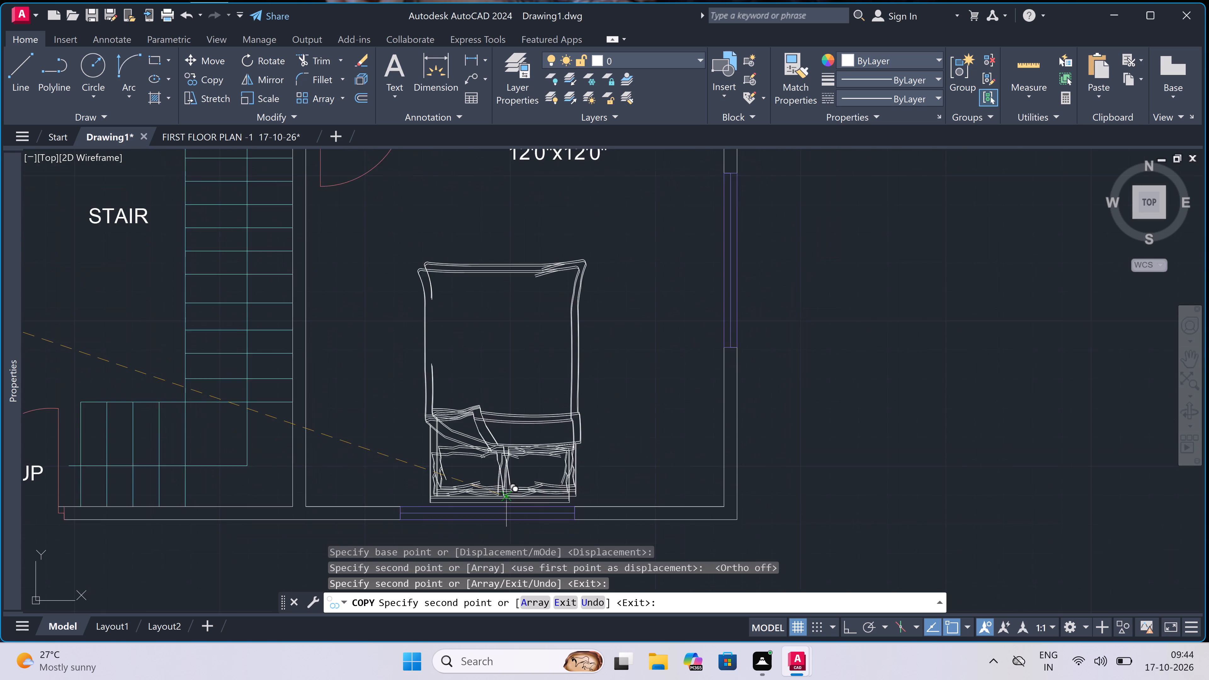
pyautogui.scroll(-4, 507, 496)
pyautogui.press('Escape')
pyautogui.scroll(-3, 507, 496)
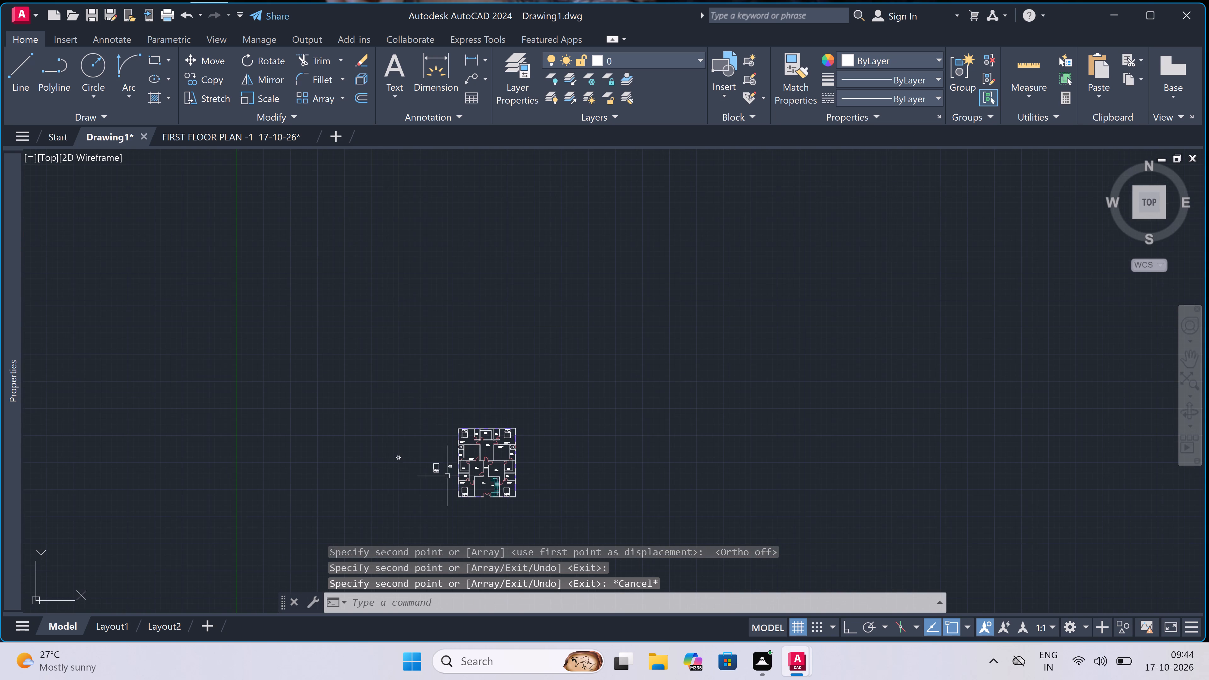
# Rotate the original bed beside the plan 90° about its headboard midpoint so the pillows point right.
pyautogui.scroll(4, 447, 476)
pyautogui.doubleClick(410, 380)
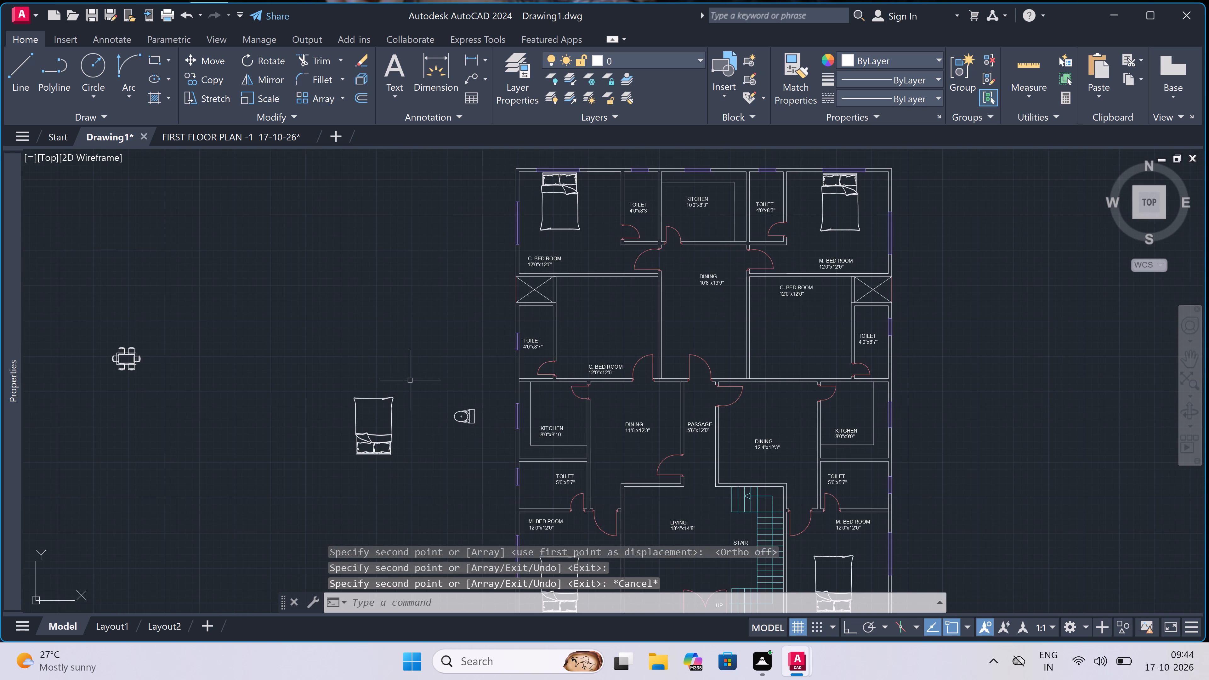
pyautogui.doubleClick(324, 496)
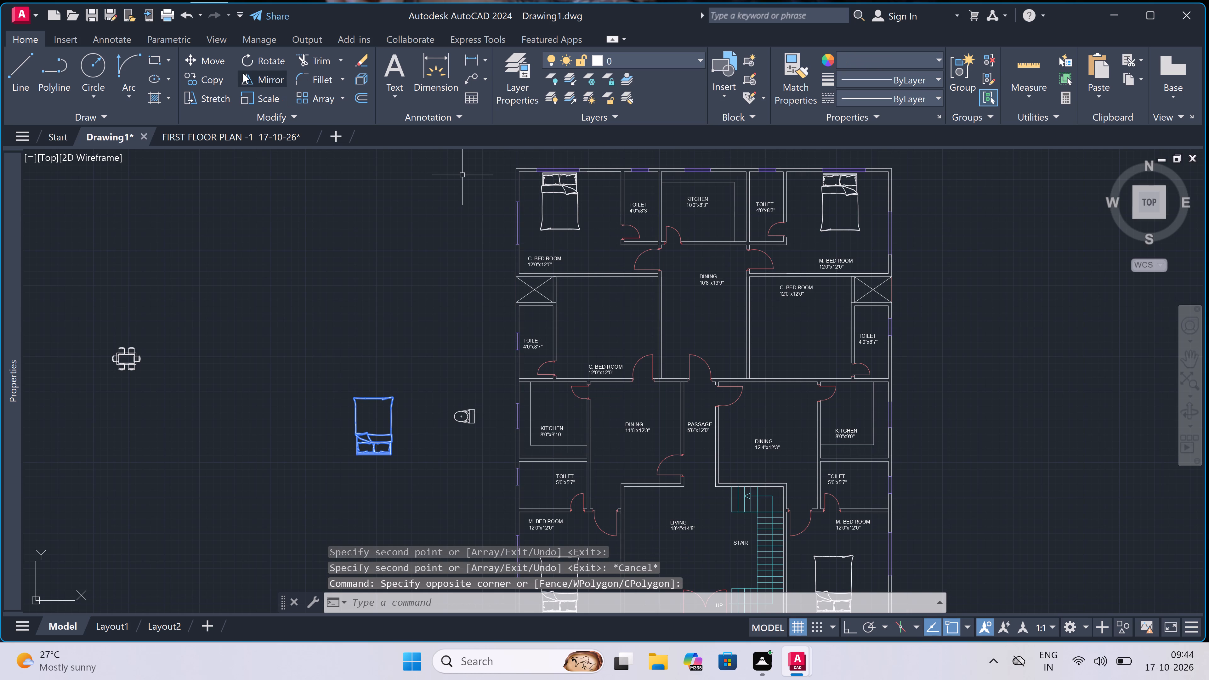
pyautogui.click(270, 60)
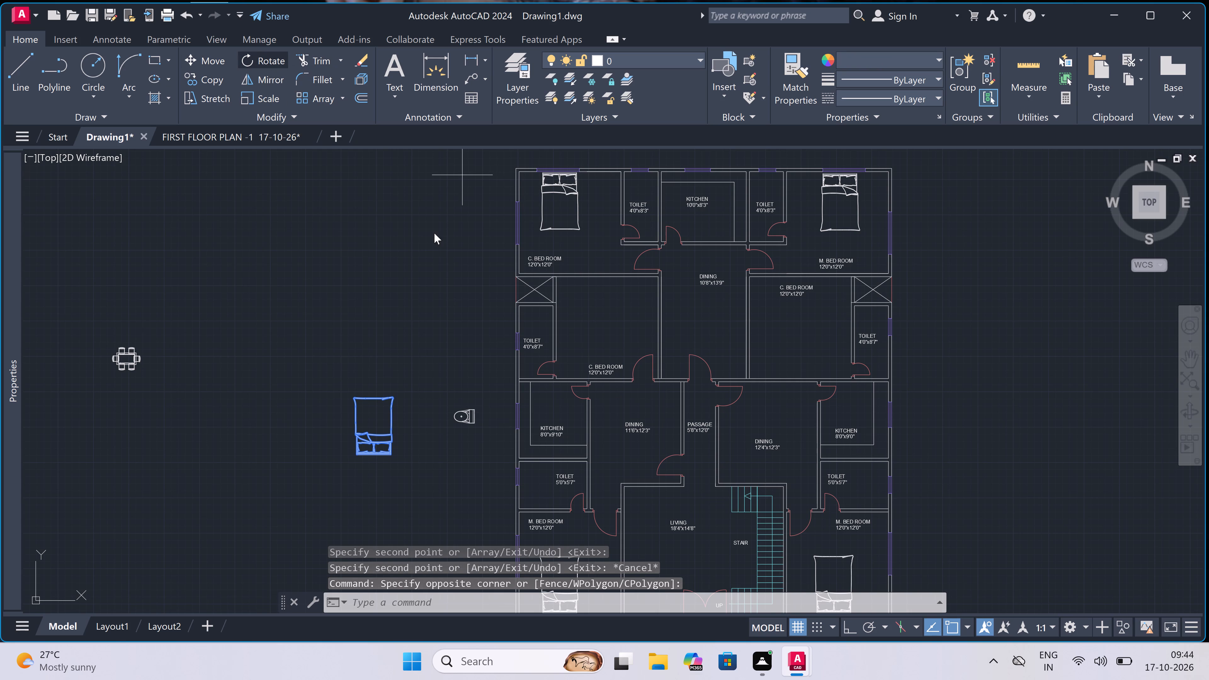
pyautogui.click(376, 453)
pyautogui.press('F8')
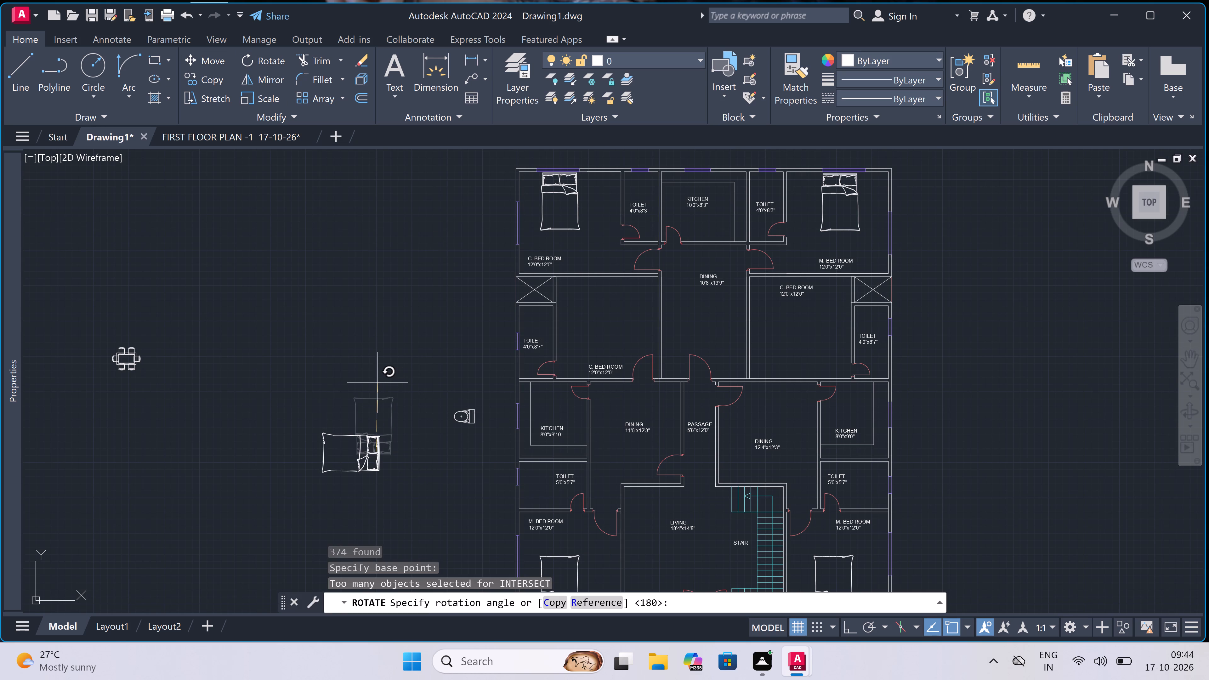
pyautogui.click(376, 409)
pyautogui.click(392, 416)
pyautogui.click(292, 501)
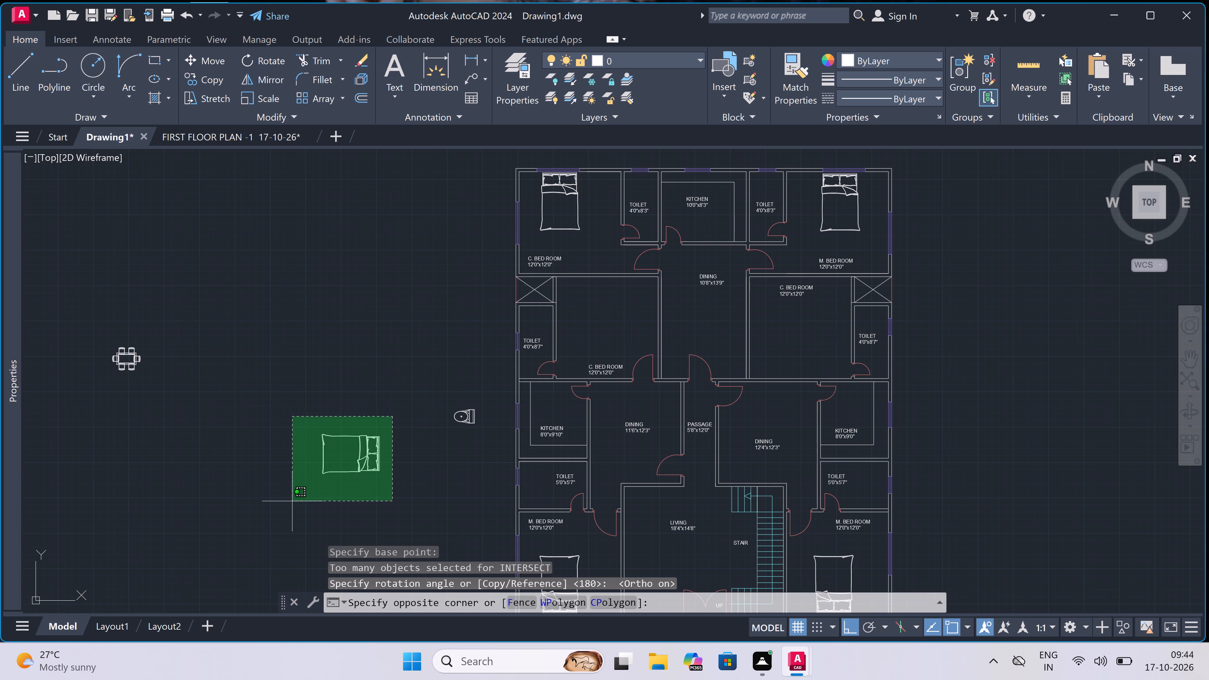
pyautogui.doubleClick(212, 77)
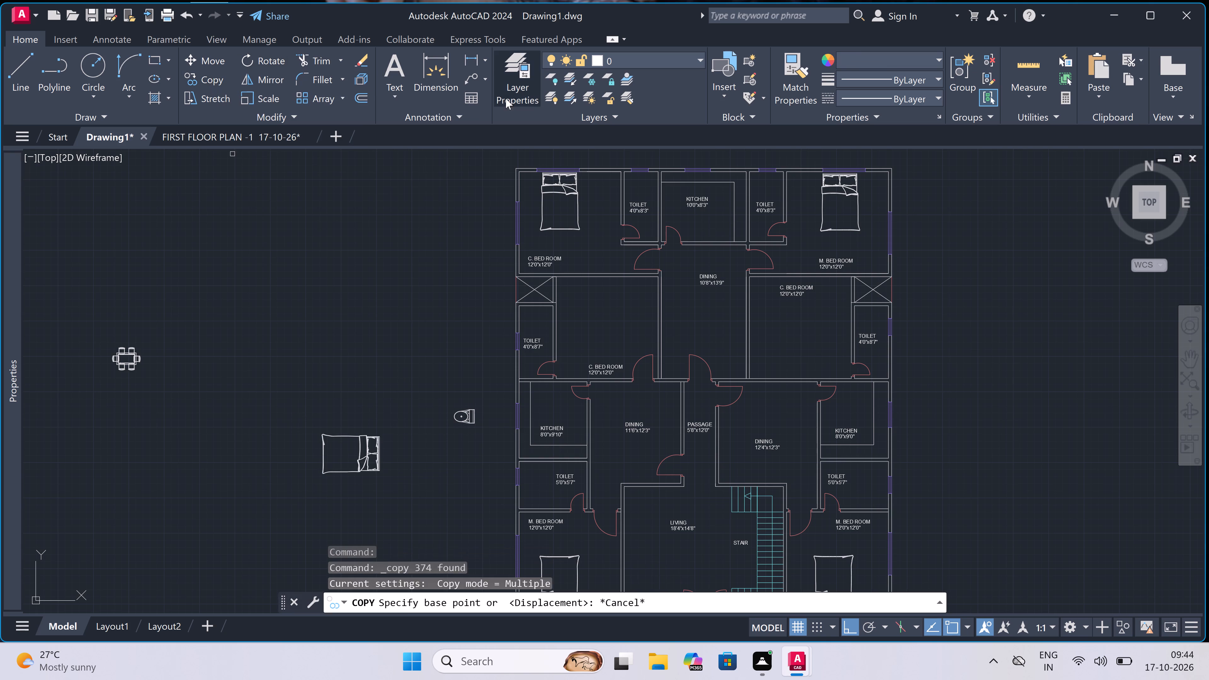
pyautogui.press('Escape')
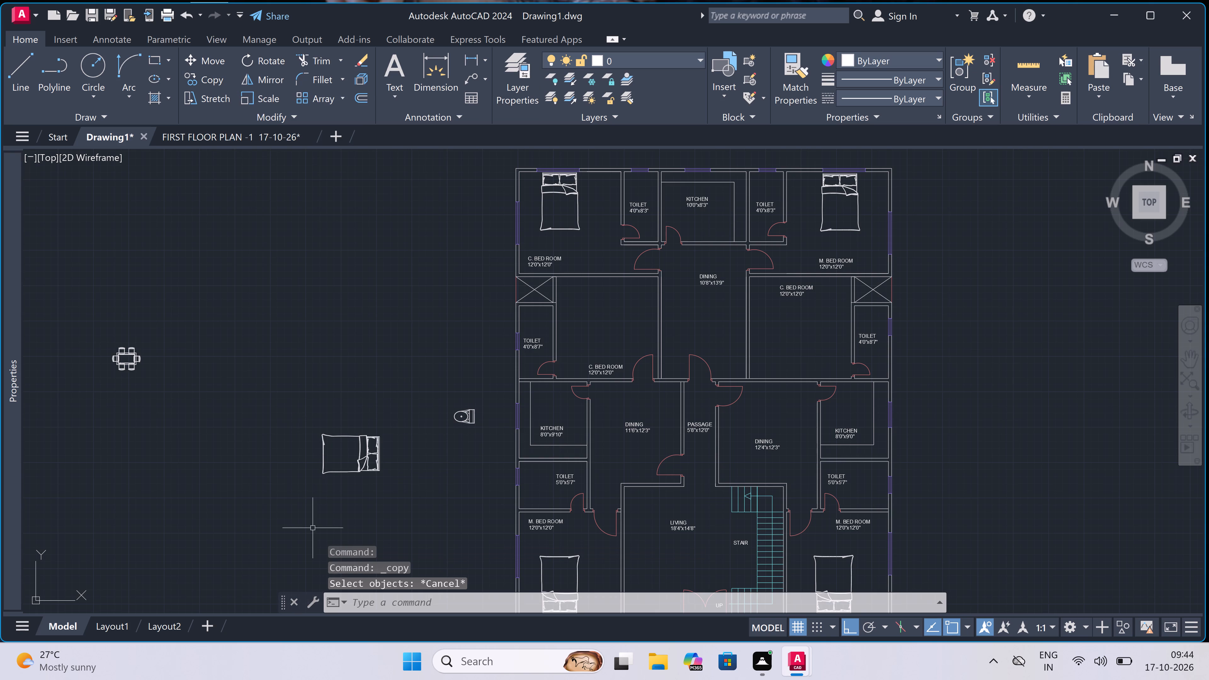
# Copy the rotated bed by its headboard into the middle-left C. BED ROOM, with the headboard beside the wall shared with the upper DINING.
pyautogui.doubleClick(397, 428)
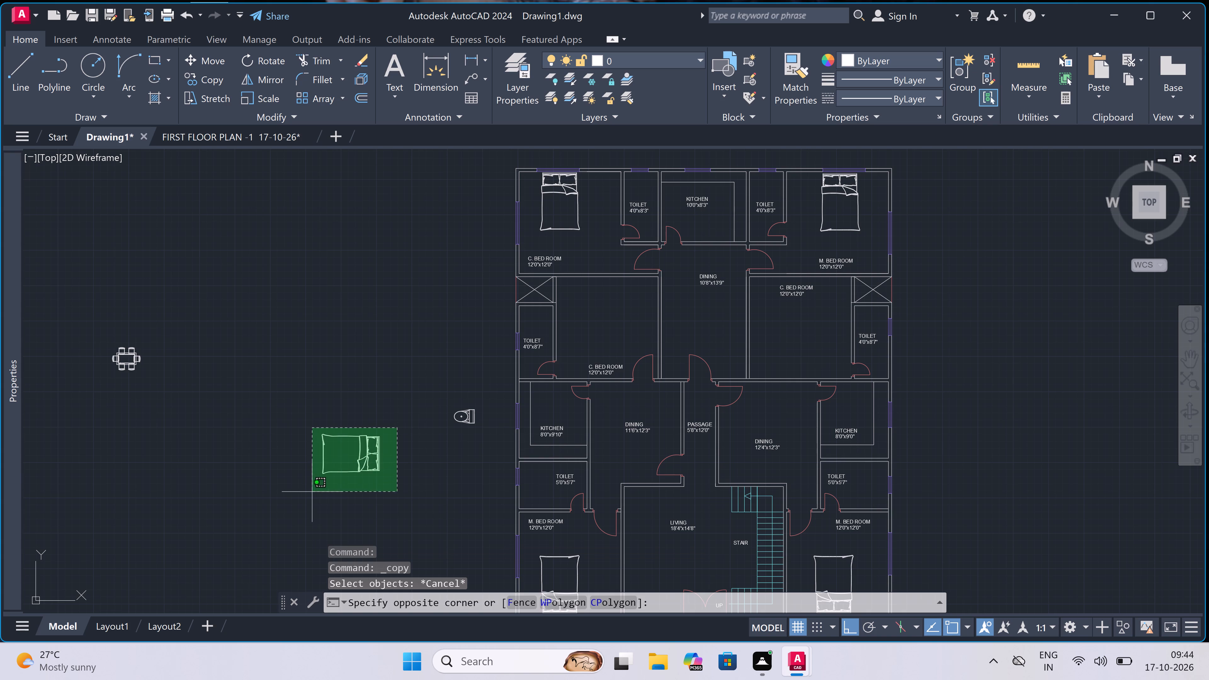
pyautogui.click(312, 492)
pyautogui.click(207, 75)
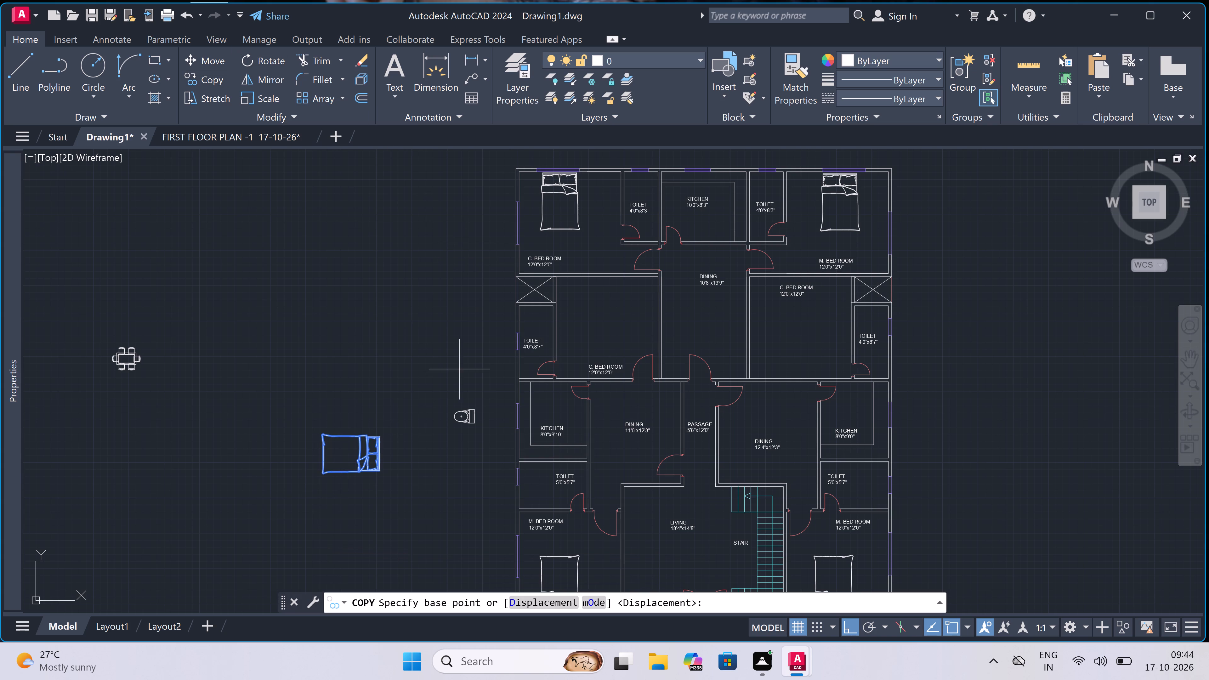
pyautogui.scroll(2, 373, 462)
pyautogui.click(388, 448)
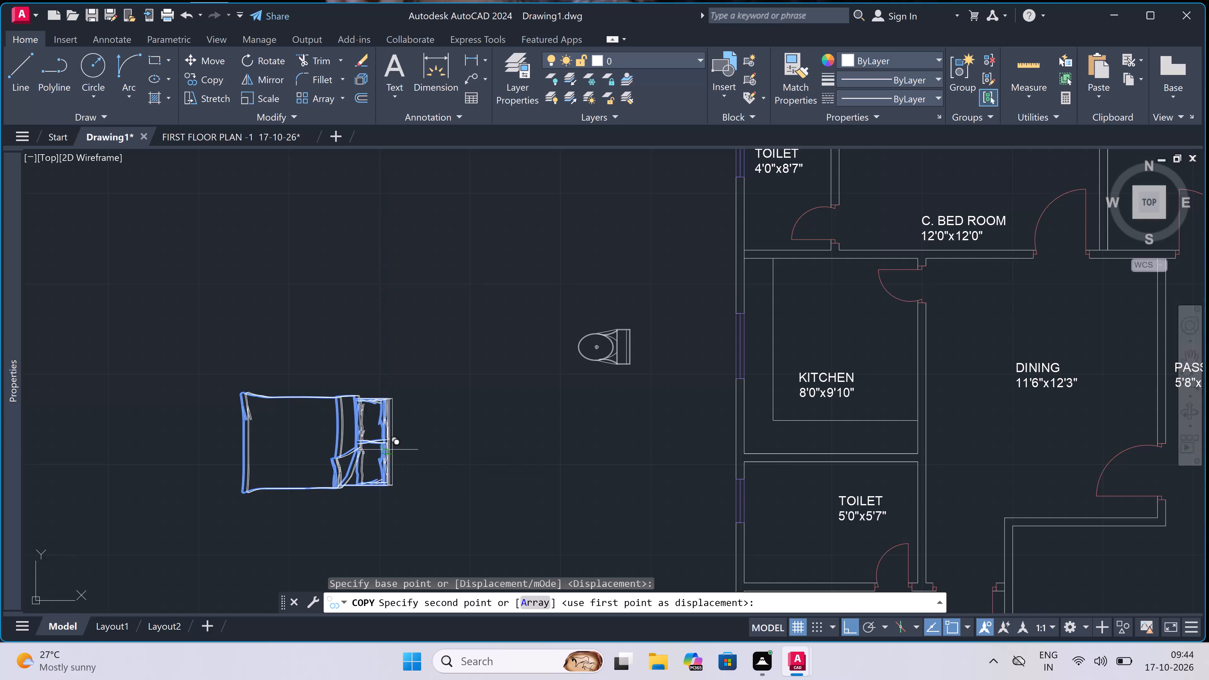
pyautogui.press('F8')
pyautogui.scroll(-4, 303, 428)
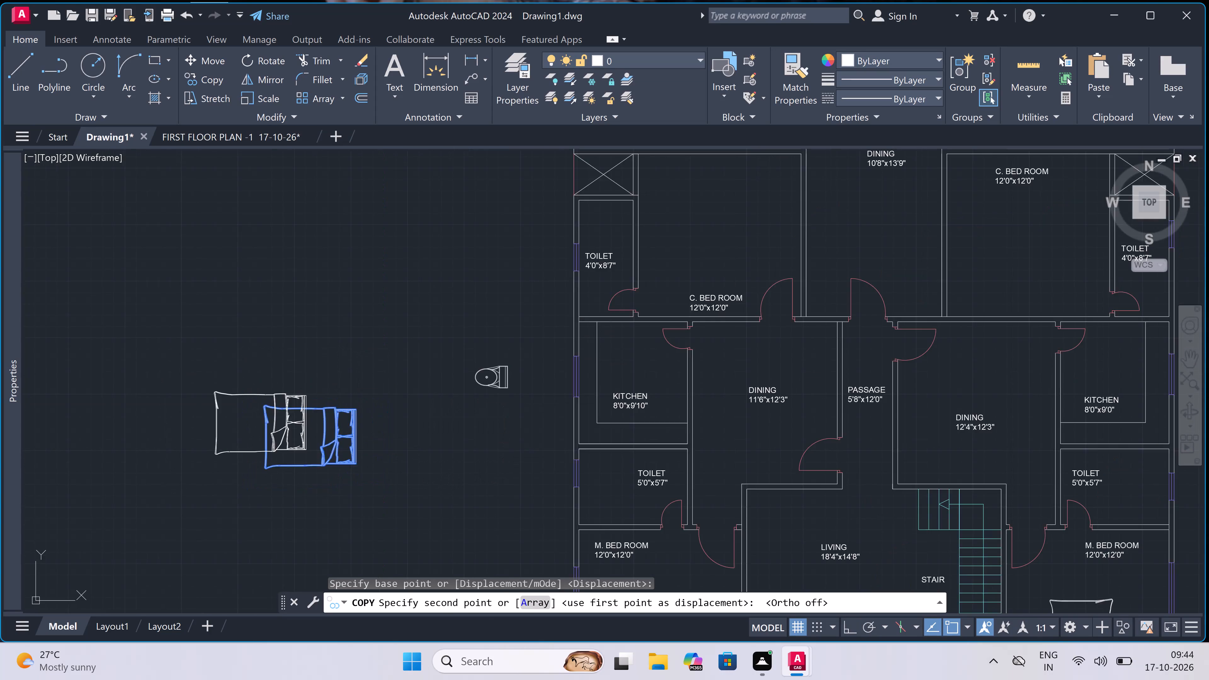
pyautogui.scroll(4, 424, 365)
pyautogui.scroll(2, 406, 401)
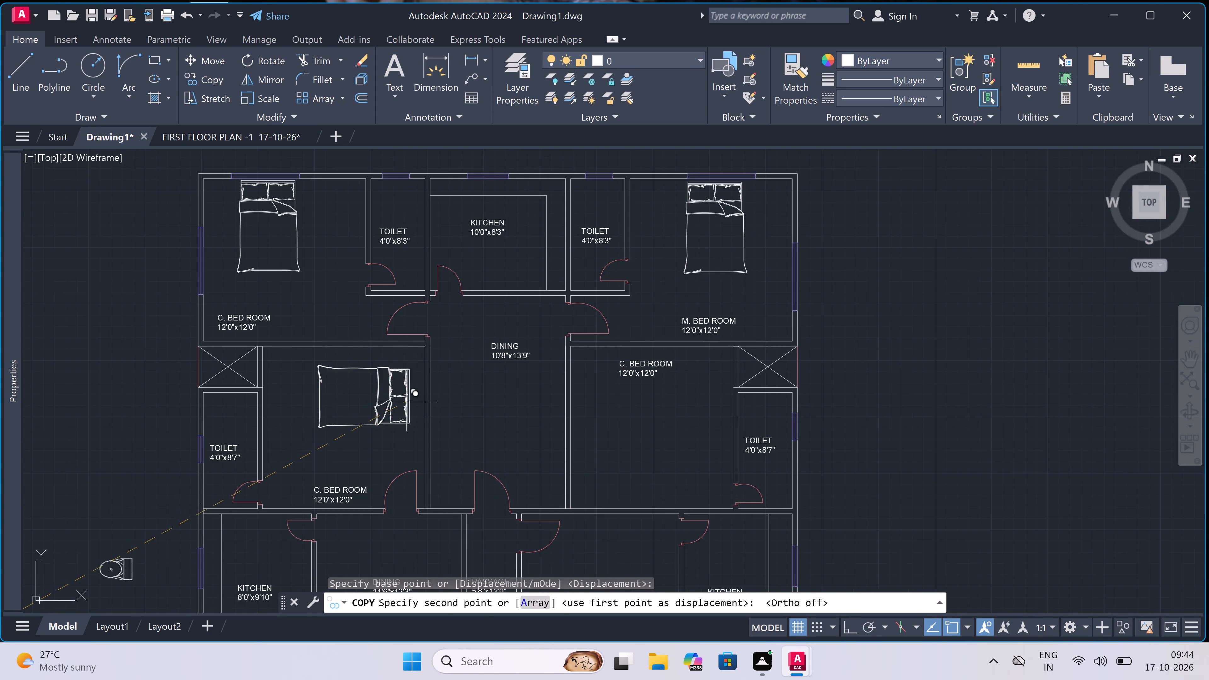
pyautogui.scroll(2, 440, 418)
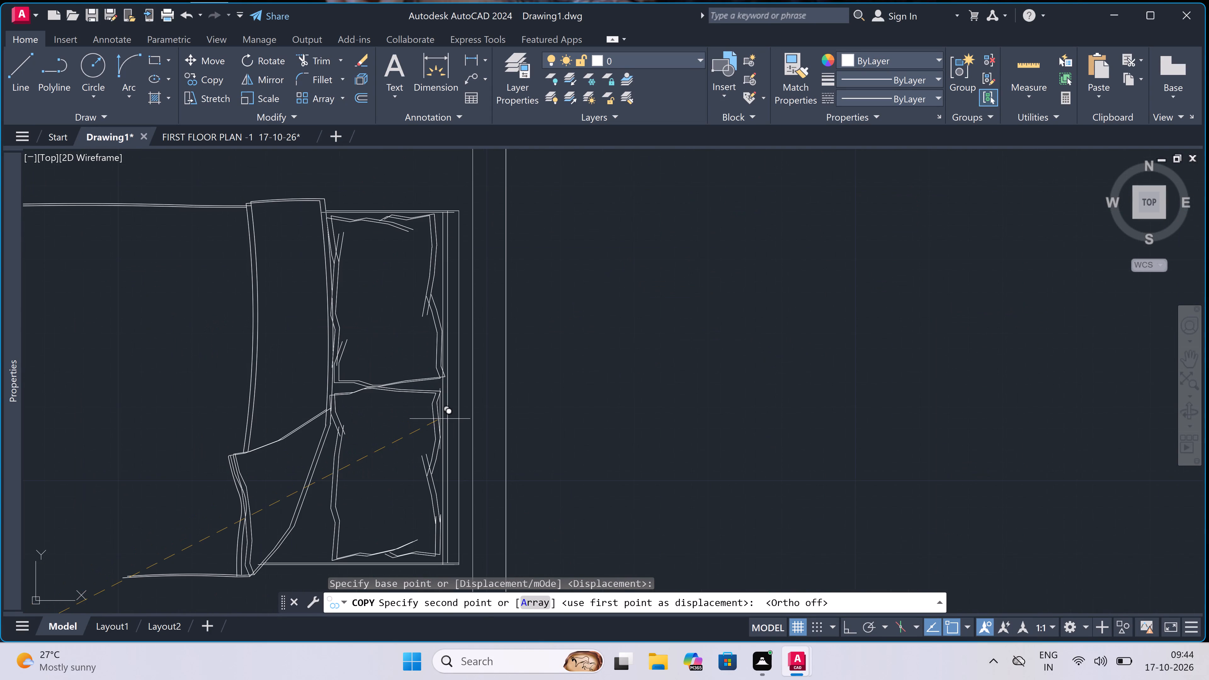
pyautogui.click(440, 419)
pyautogui.scroll(-8, 396, 388)
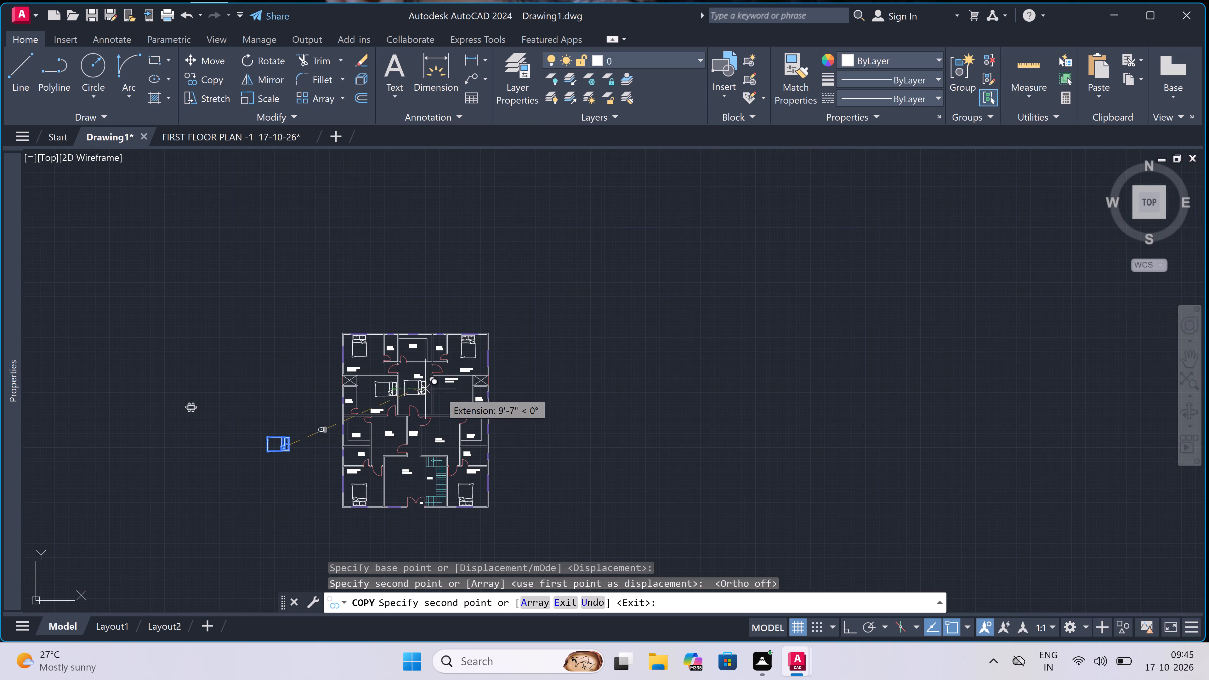
pyautogui.scroll(3, 471, 398)
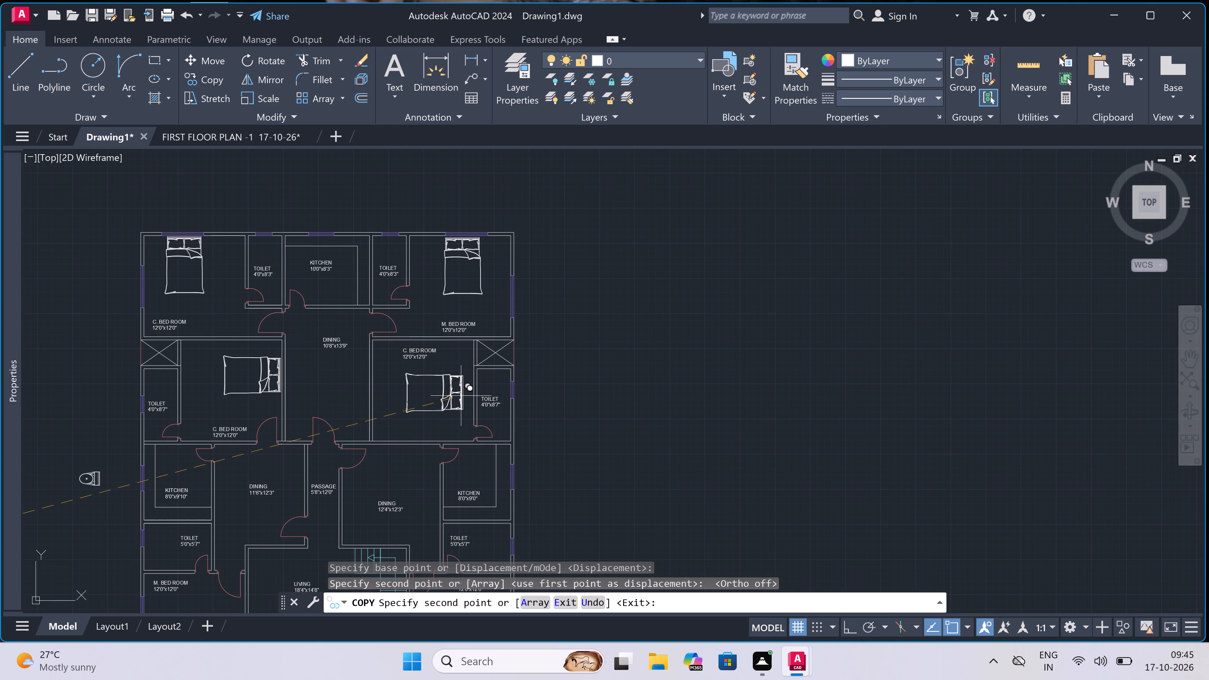
pyautogui.press('Escape')
# Rotate the original bed beside the plan 180° about a point near its foot end so the pillows point left.
pyautogui.scroll(-4, 461, 396)
pyautogui.scroll(1, 365, 413)
pyautogui.scroll(1, 411, 413)
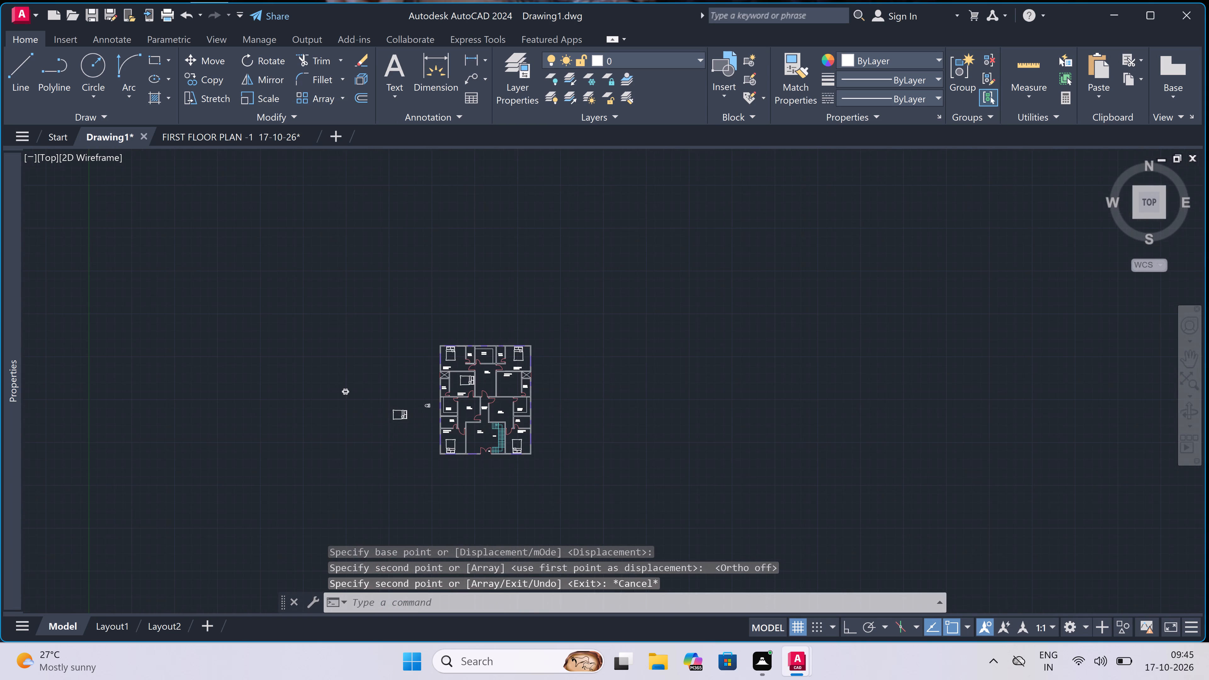
pyautogui.scroll(2, 411, 413)
pyautogui.click(404, 387)
pyautogui.click(304, 469)
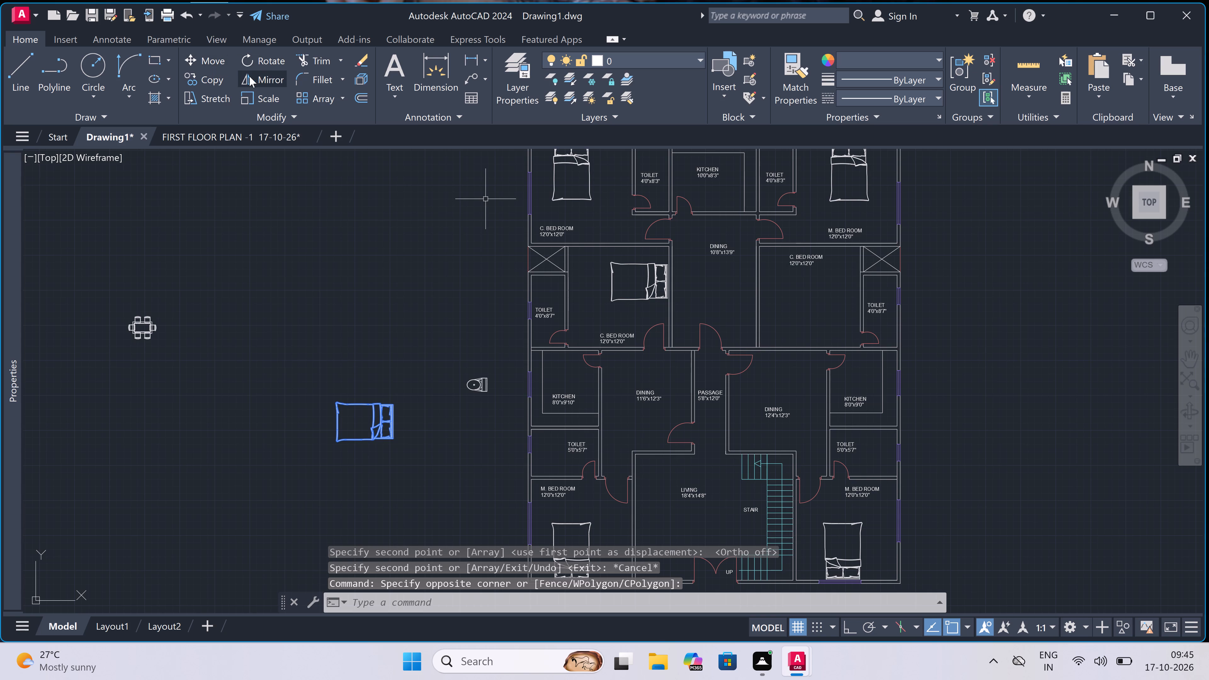
pyautogui.click(258, 54)
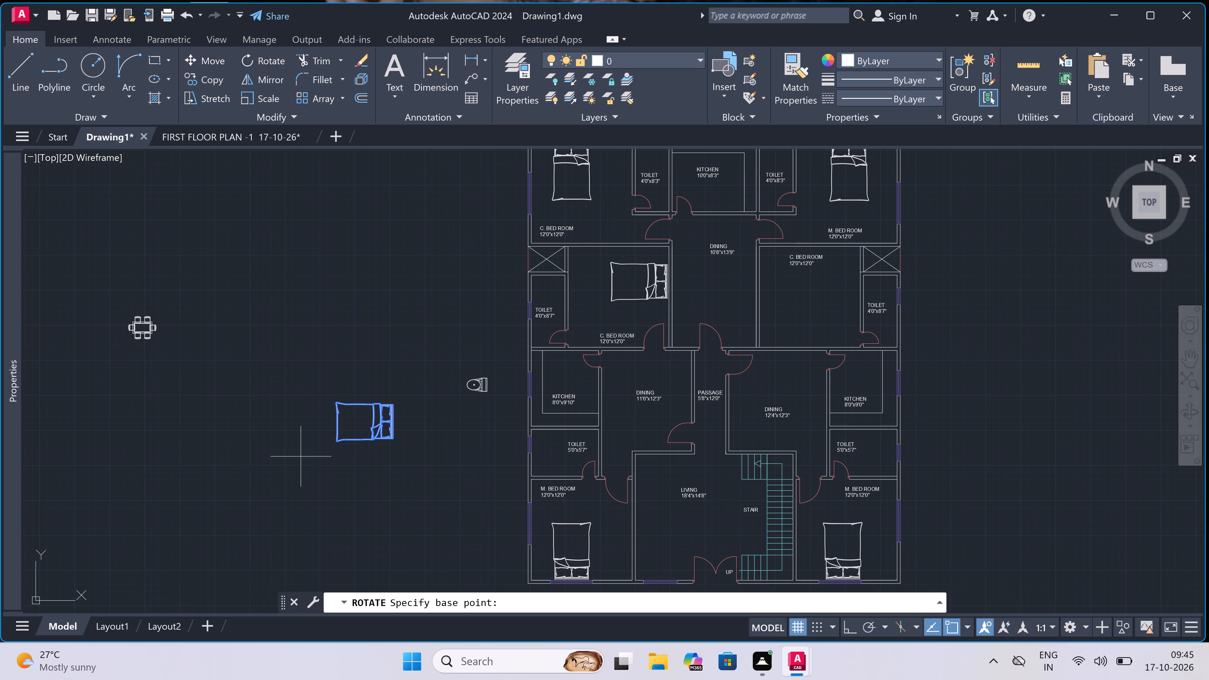
pyautogui.click(348, 429)
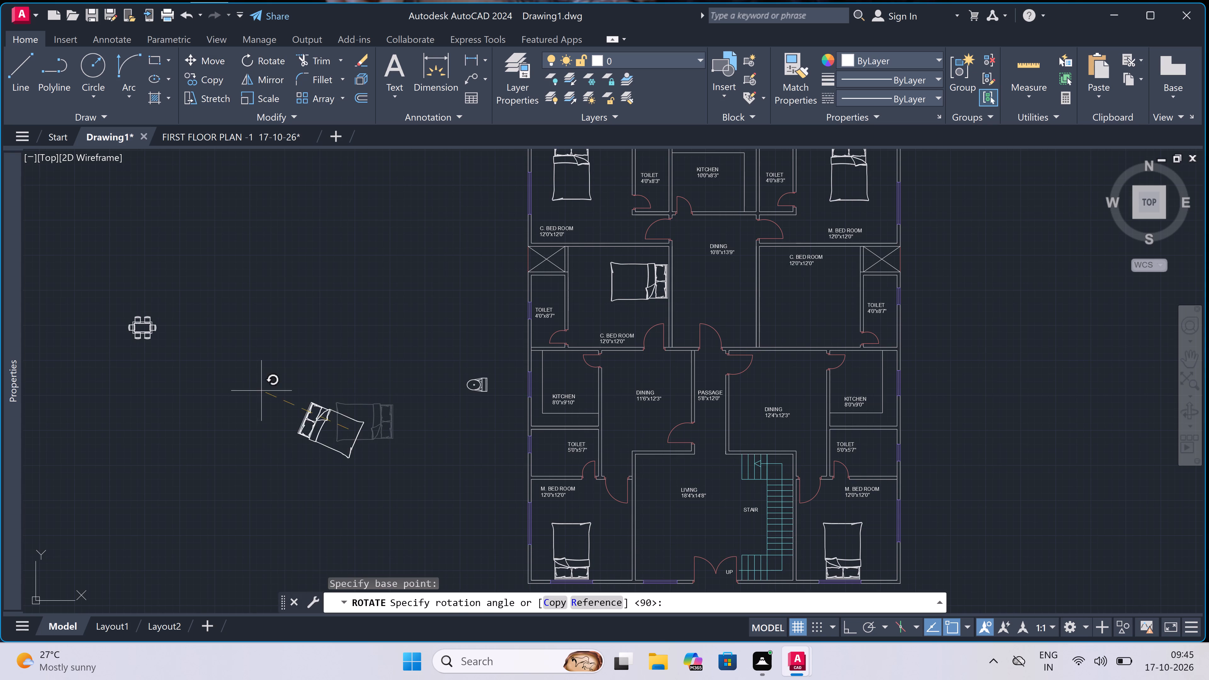
pyautogui.press('F8')
pyautogui.doubleClick(231, 450)
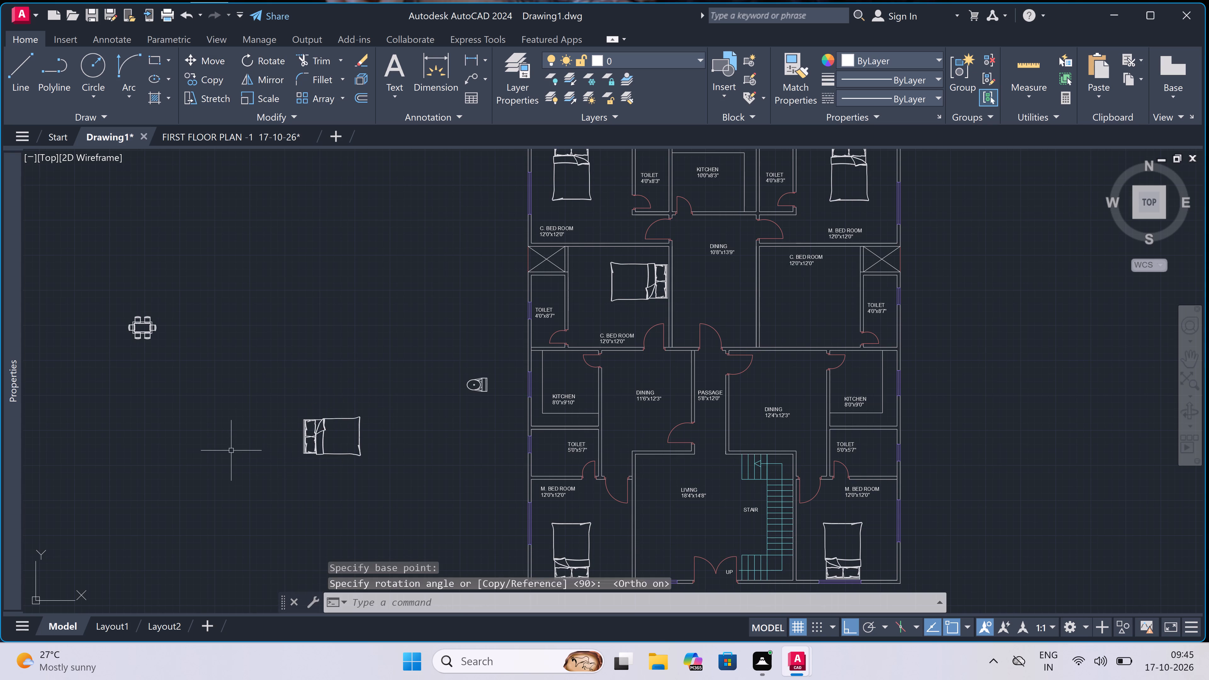
# Copy the rotated bed by its headboard into the middle-right C. BED ROOM, with the headboard against the wall shared with the upper DINING.
pyautogui.click(411, 399)
pyautogui.doubleClick(286, 481)
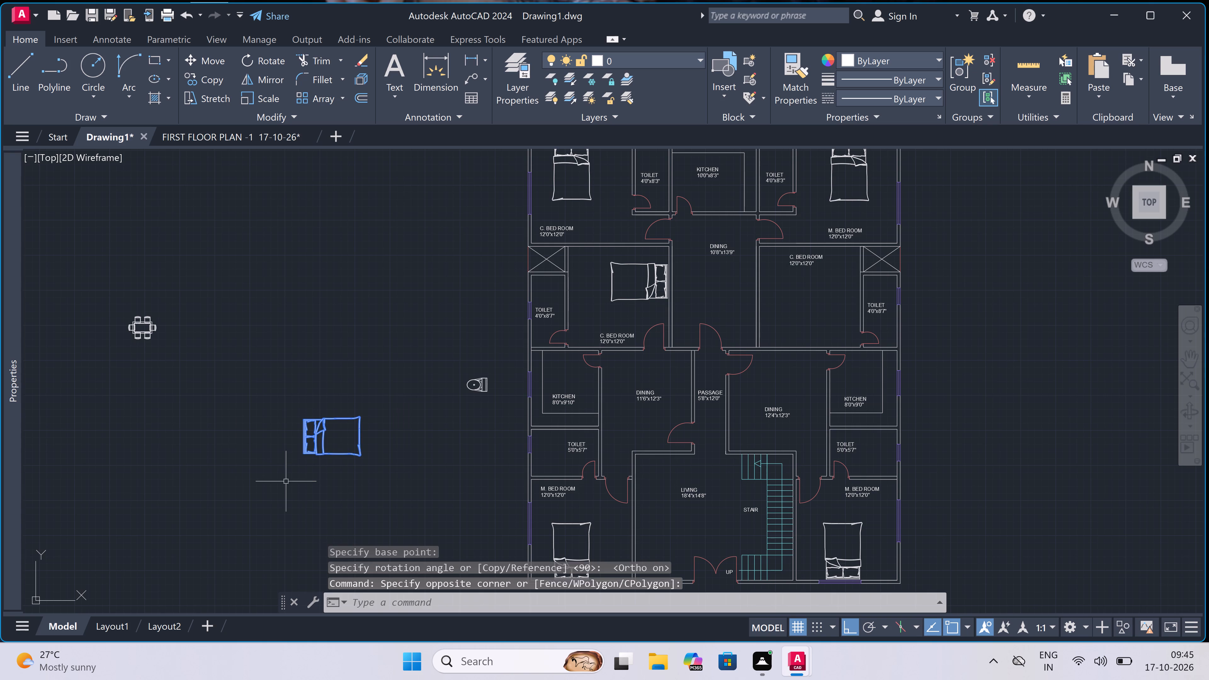
pyautogui.press('Escape')
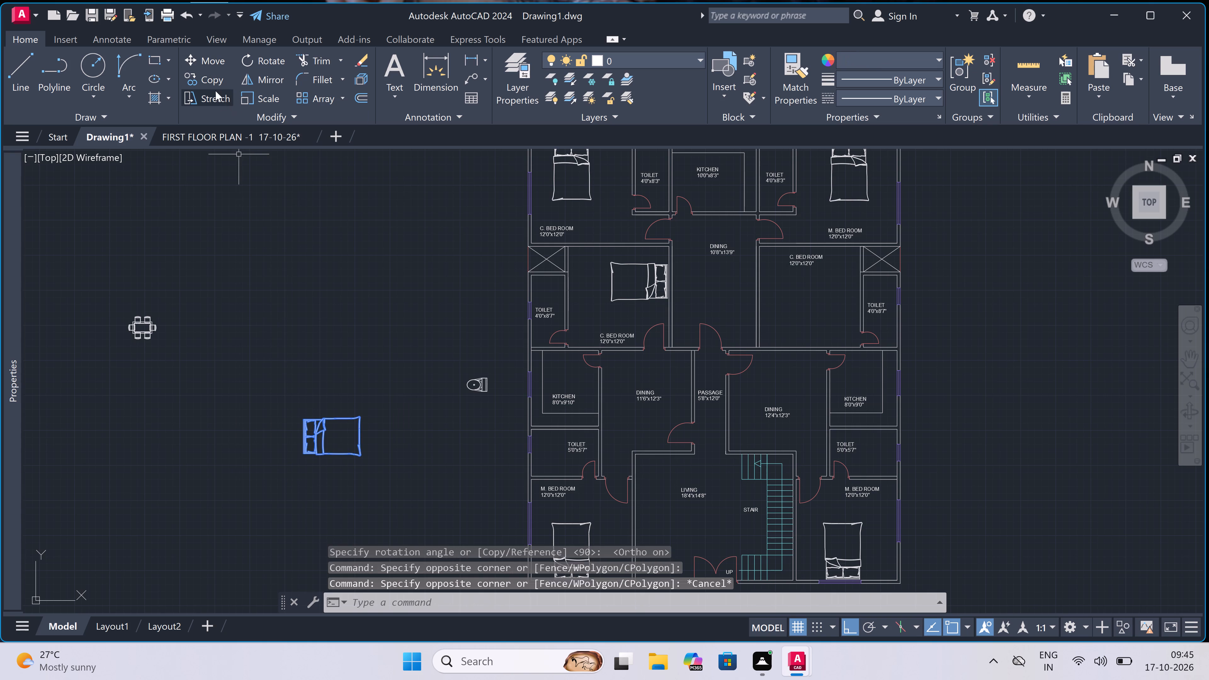
pyautogui.click(211, 73)
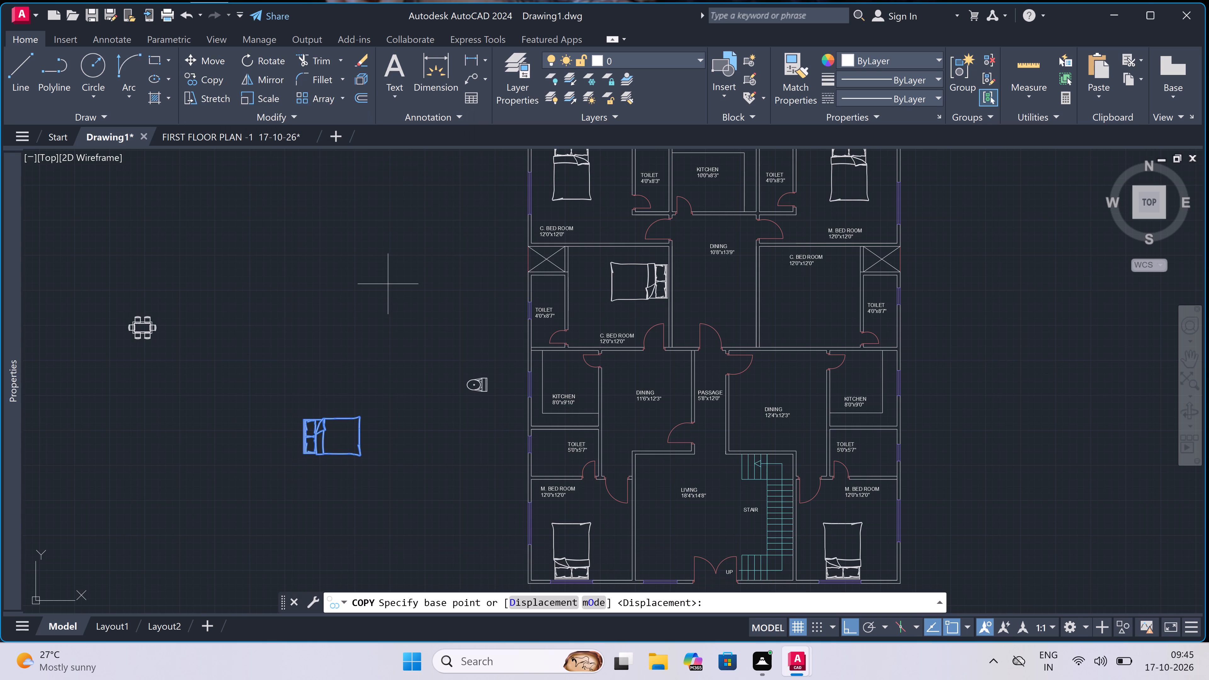
pyautogui.tripleClick(302, 437)
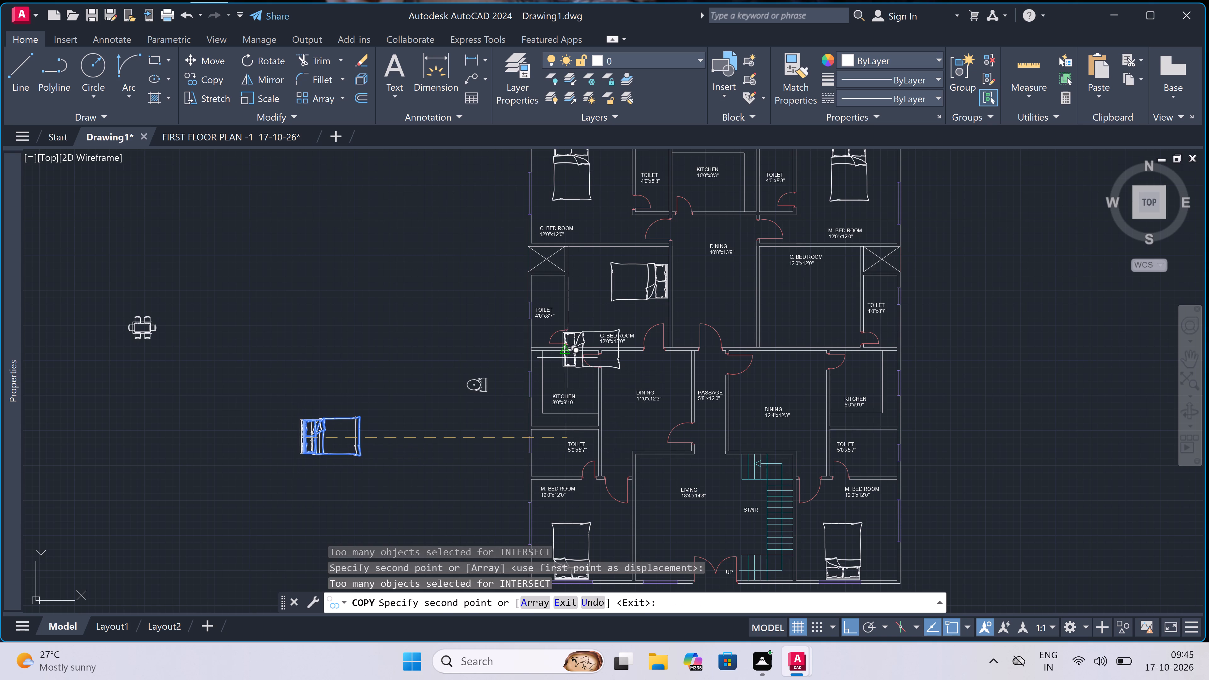
pyautogui.press('F8')
pyautogui.scroll(-3, 511, 378)
pyautogui.scroll(3, 546, 361)
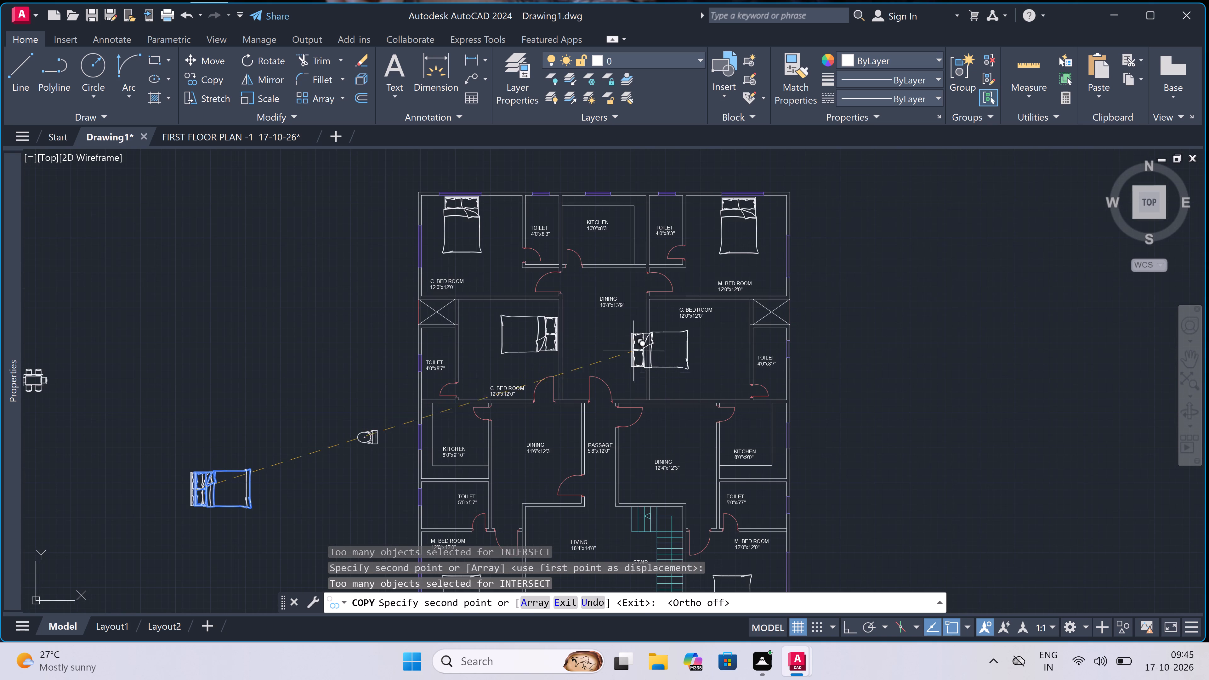
pyautogui.scroll(2, 659, 331)
pyautogui.scroll(1, 656, 366)
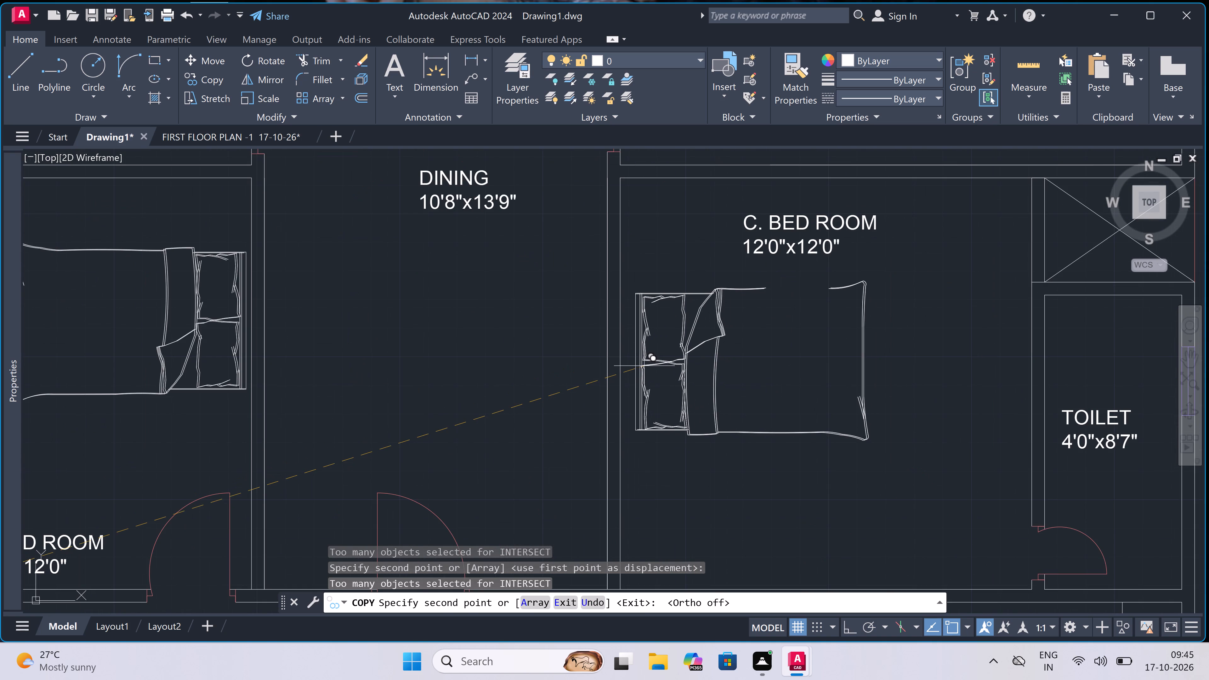
pyautogui.click(634, 373)
pyautogui.click(630, 373)
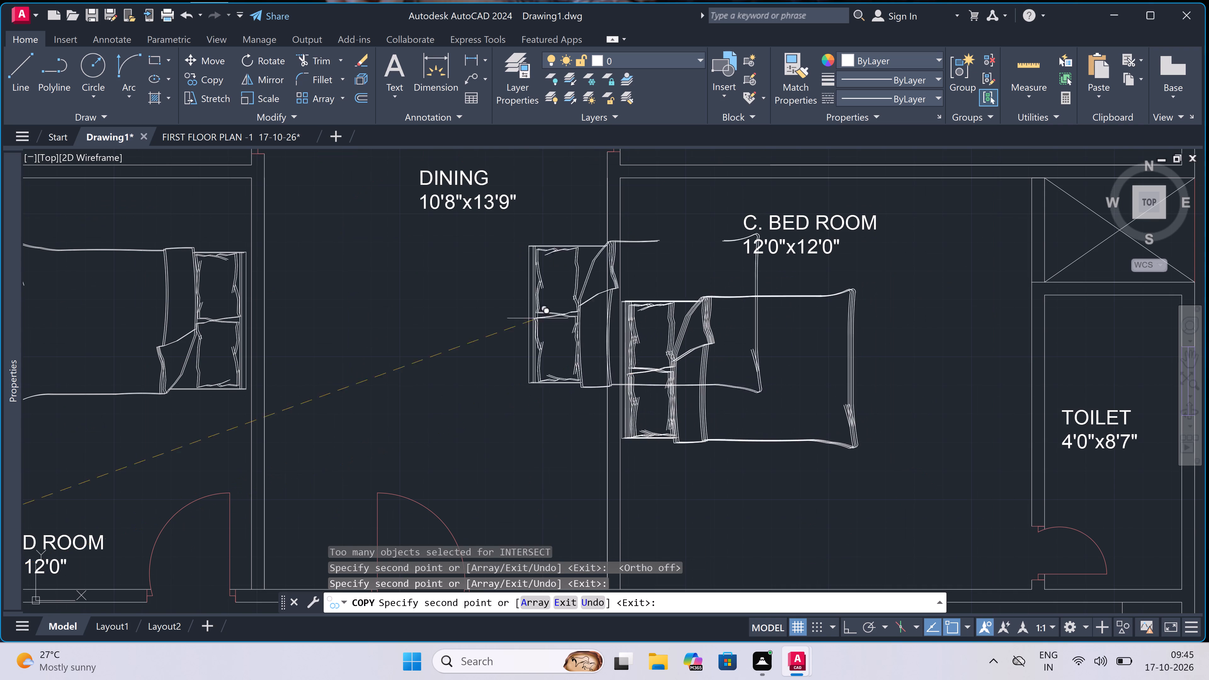
pyautogui.scroll(-4, 501, 310)
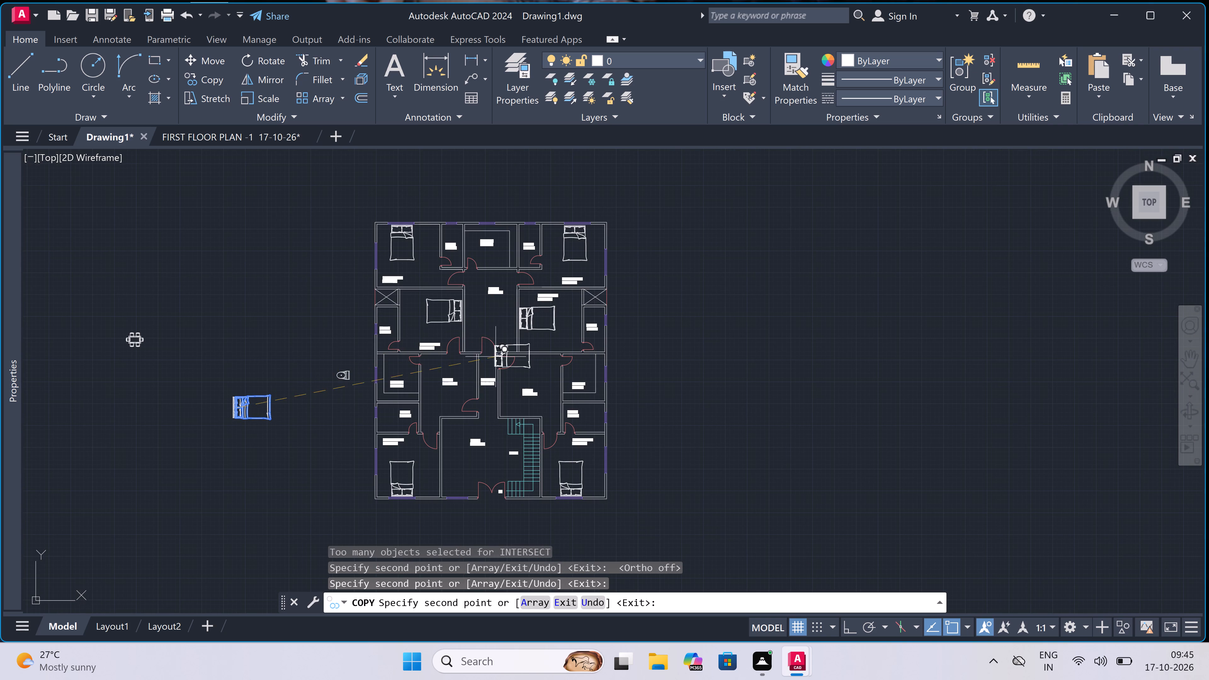
pyautogui.scroll(2, 485, 395)
pyautogui.scroll(-2, 485, 395)
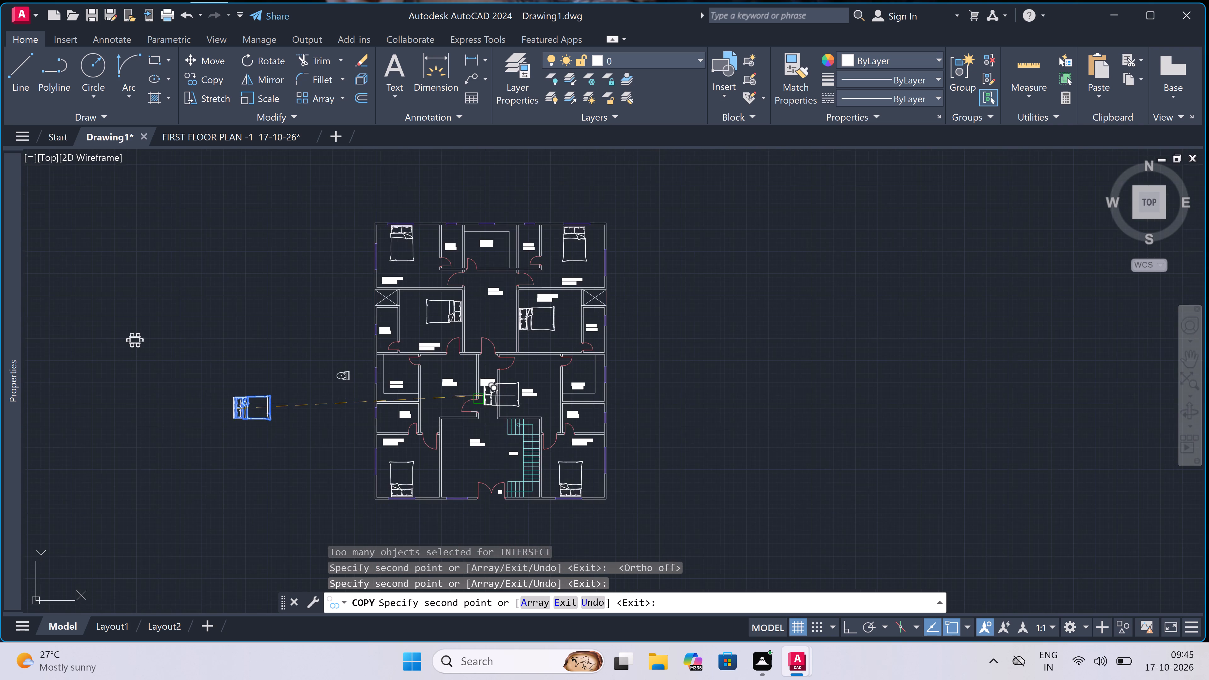
# Delete the original bed beside the plan.
pyautogui.scroll(2, 483, 405)
pyautogui.press('Escape')
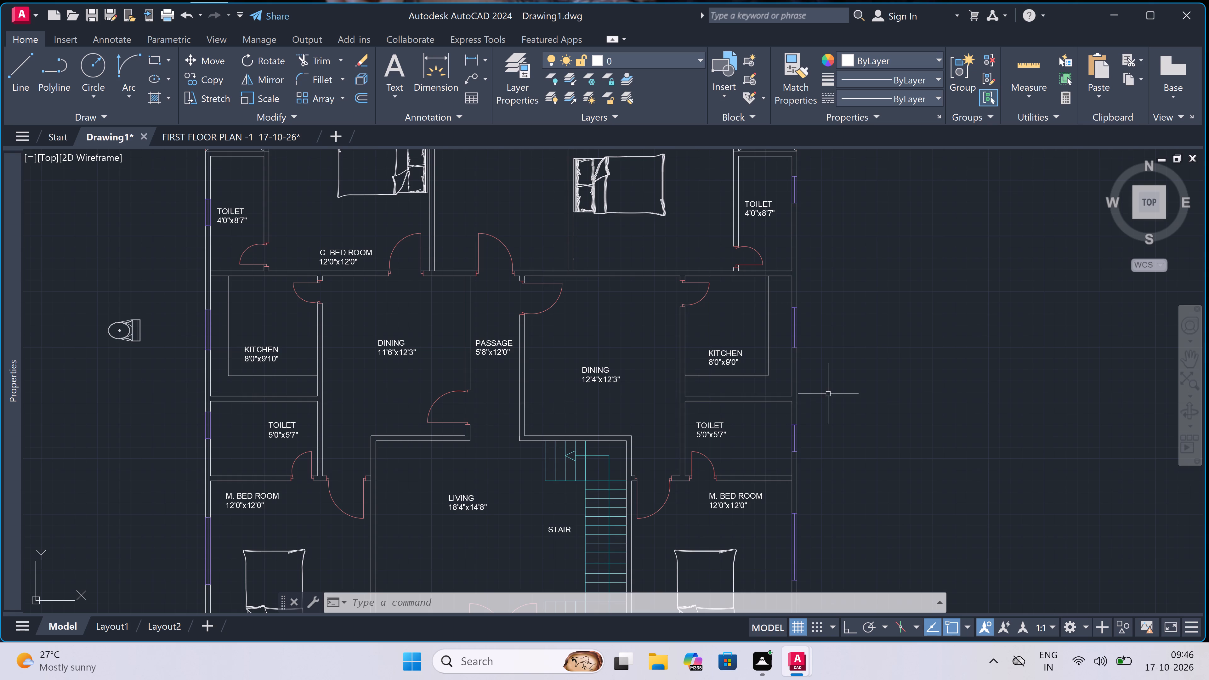
pyautogui.scroll(-4, 689, 378)
pyautogui.scroll(3, 605, 371)
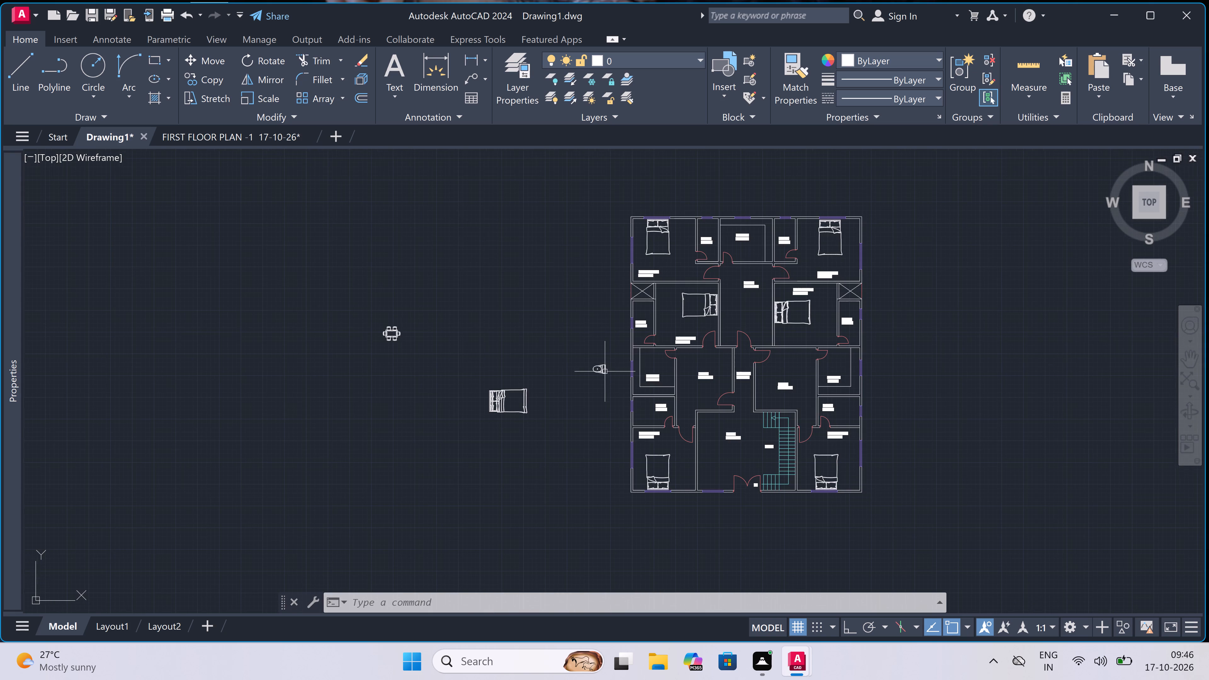
pyautogui.click(531, 379)
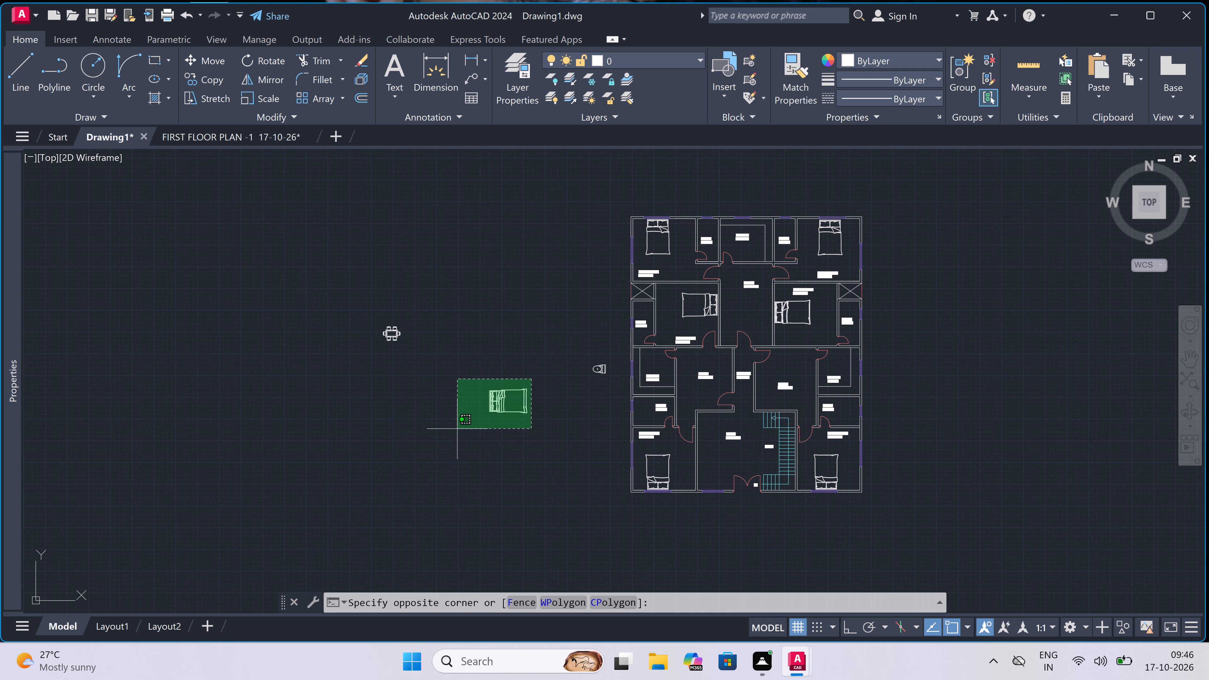
pyautogui.click(457, 429)
pyautogui.press('Delete')
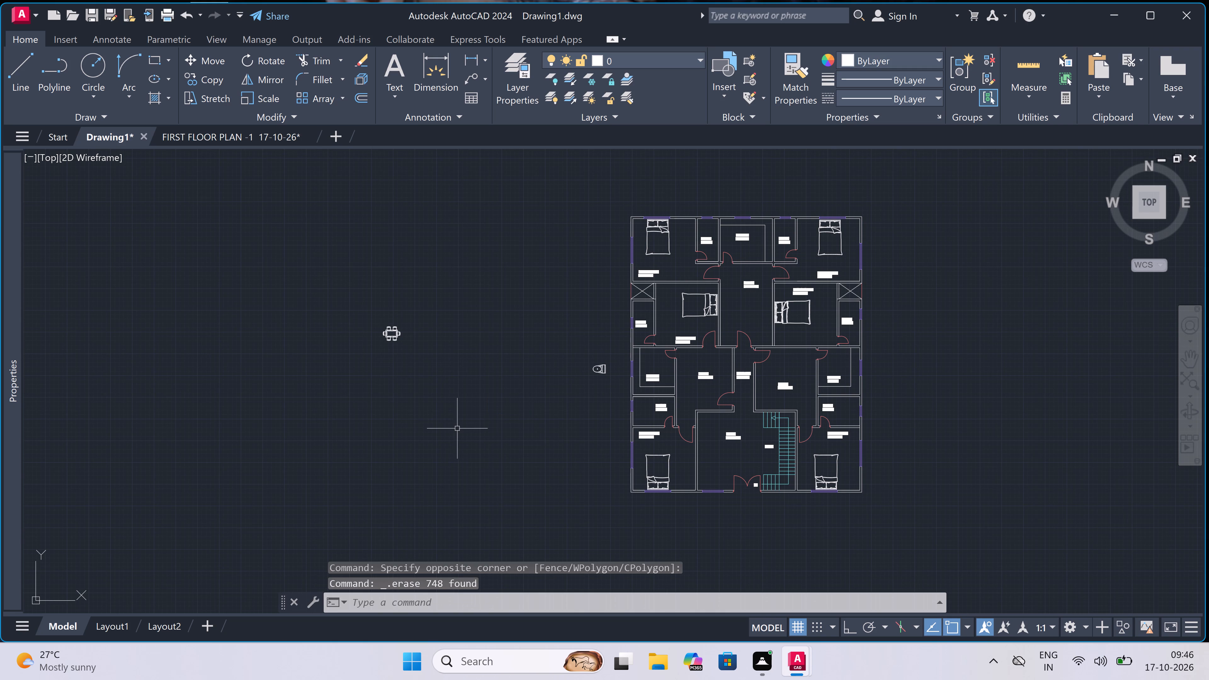
# Copy the WC beside the plan by its tank's back midpoint into the lower-right 5'0"x5'7" TOILET, with the tank beside the outer wall's window.
pyautogui.scroll(2, 651, 362)
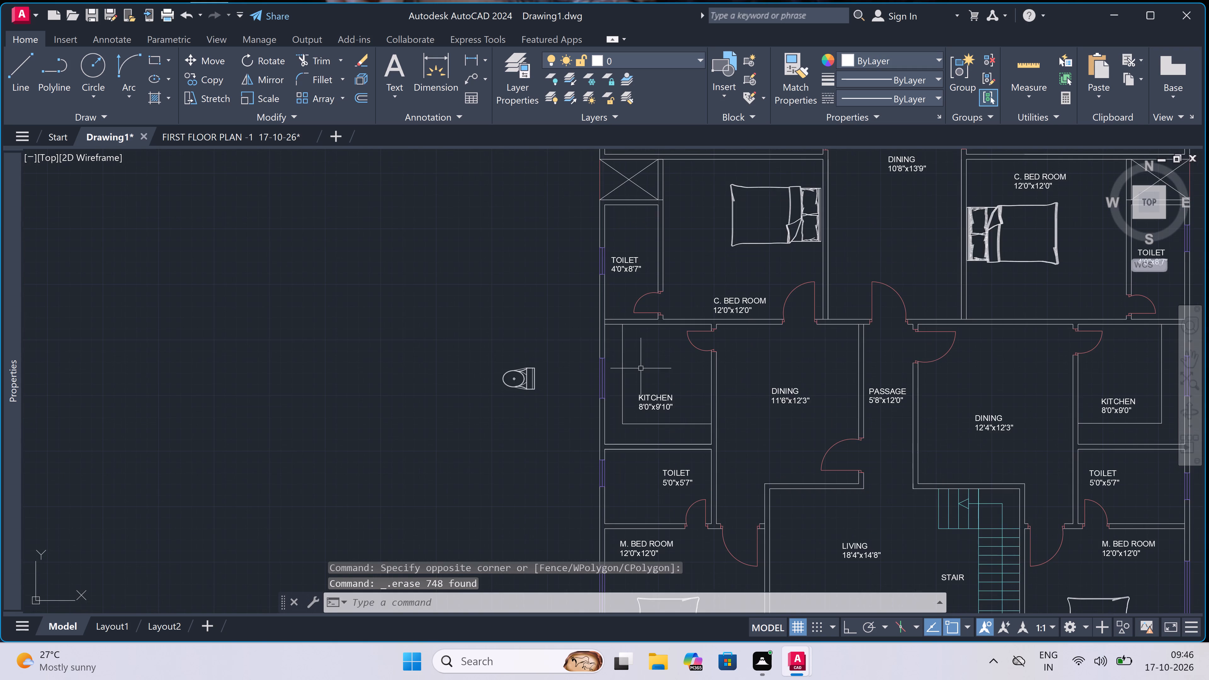
pyautogui.scroll(-2, 576, 377)
pyautogui.scroll(1, 576, 377)
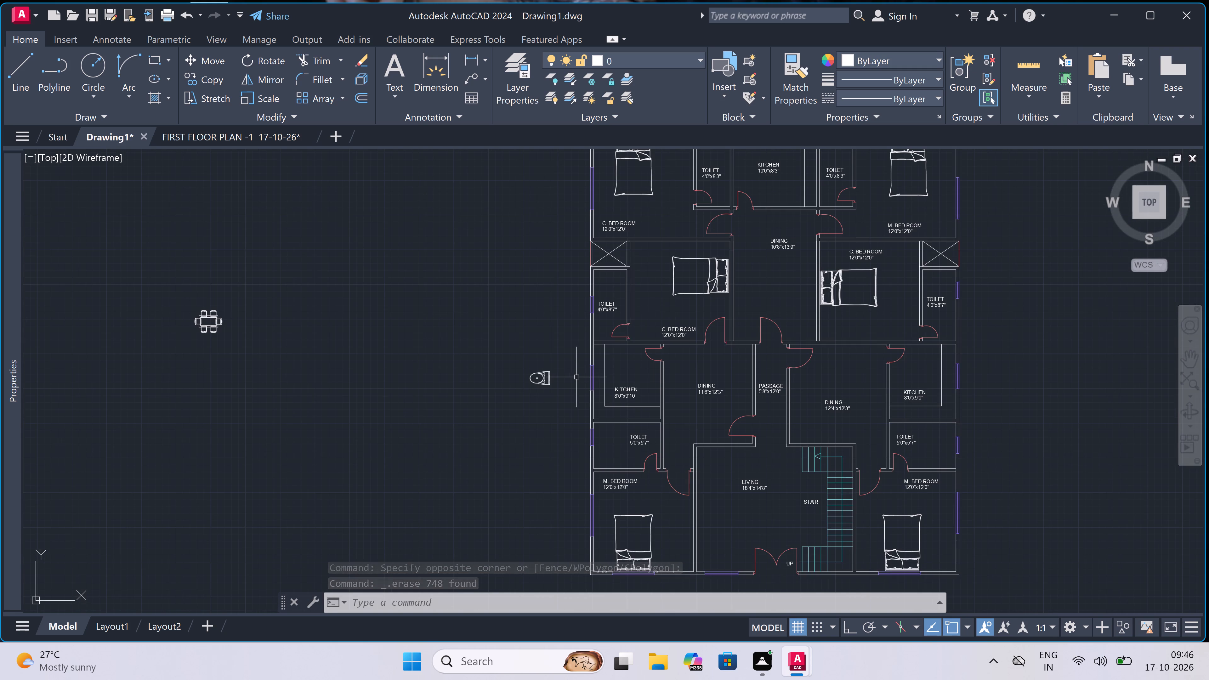
pyautogui.scroll(1, 576, 377)
pyautogui.click(535, 349)
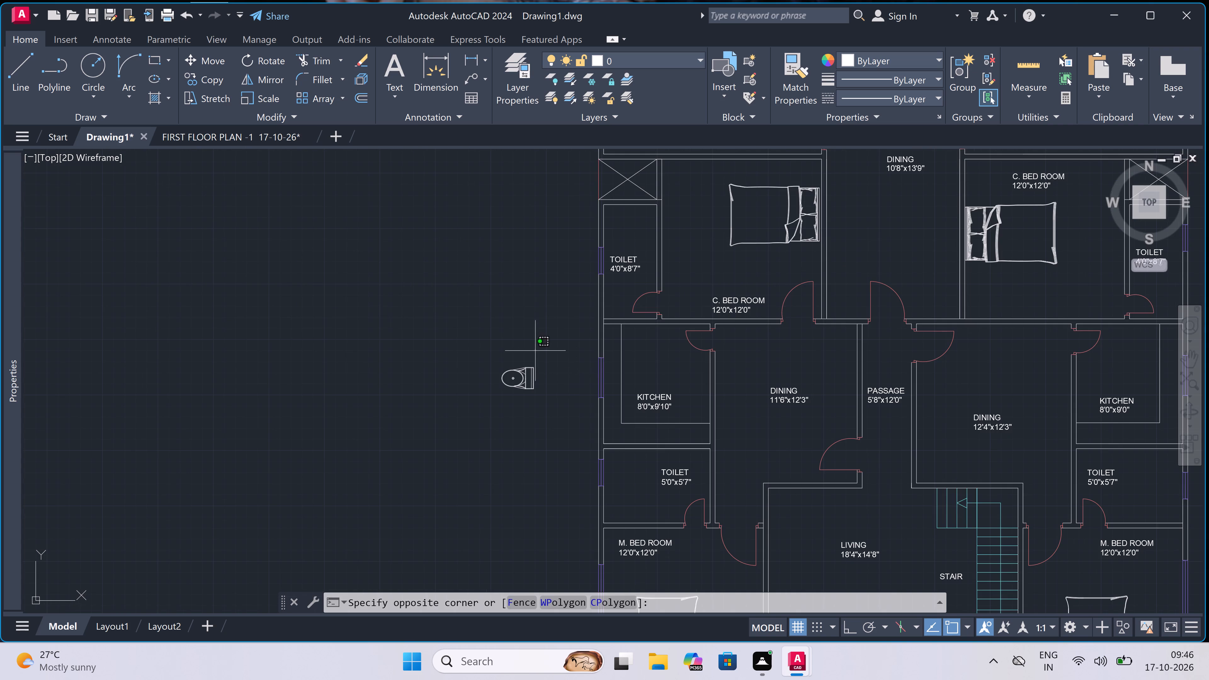
pyautogui.doubleClick(497, 394)
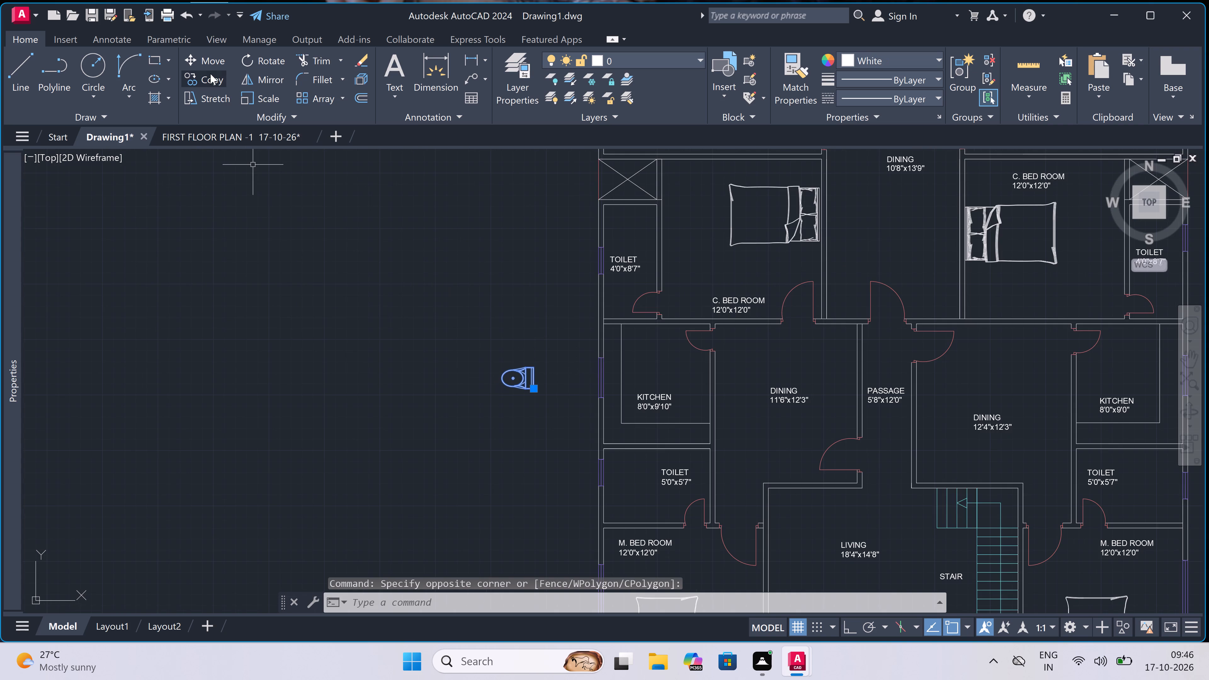
pyautogui.click(210, 74)
pyautogui.scroll(2, 526, 372)
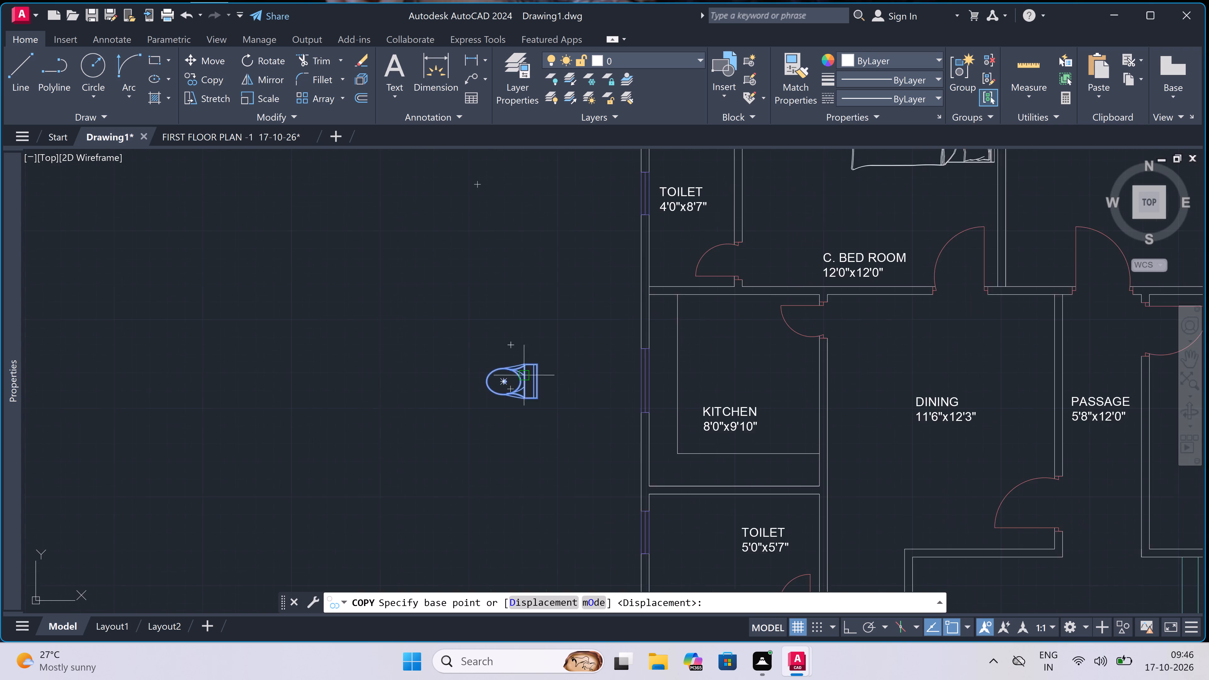
pyautogui.scroll(2, 544, 384)
pyautogui.click(542, 388)
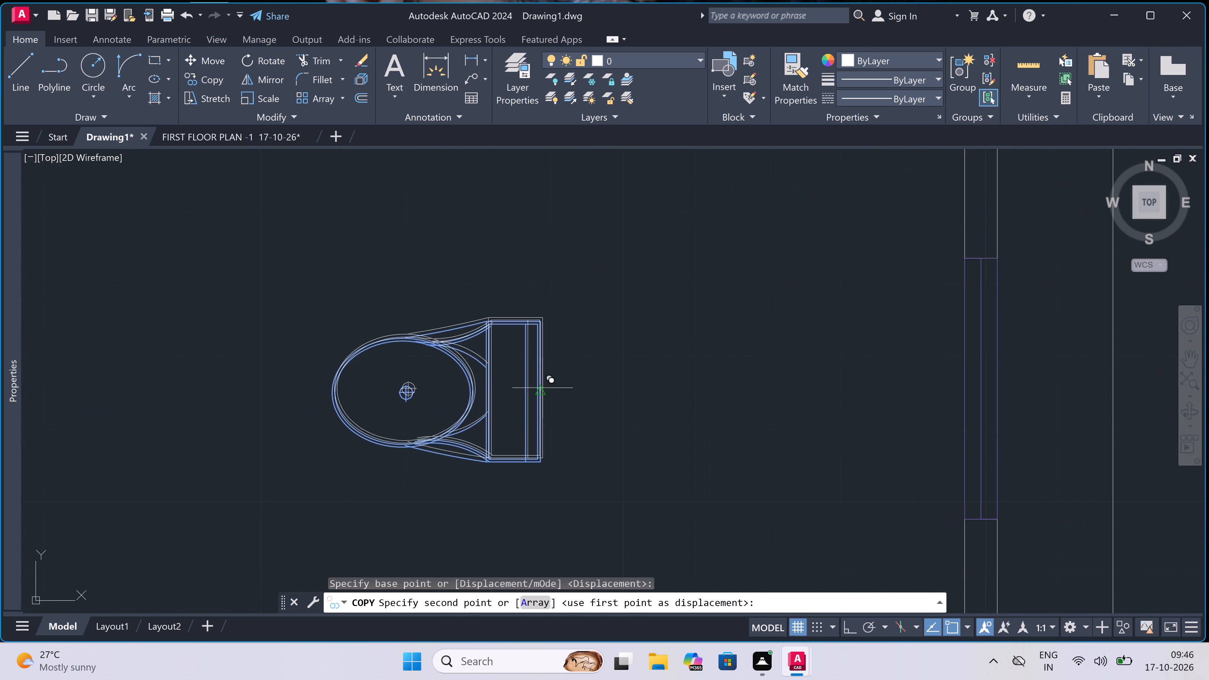
pyautogui.scroll(-7, 534, 318)
pyautogui.scroll(2, 670, 337)
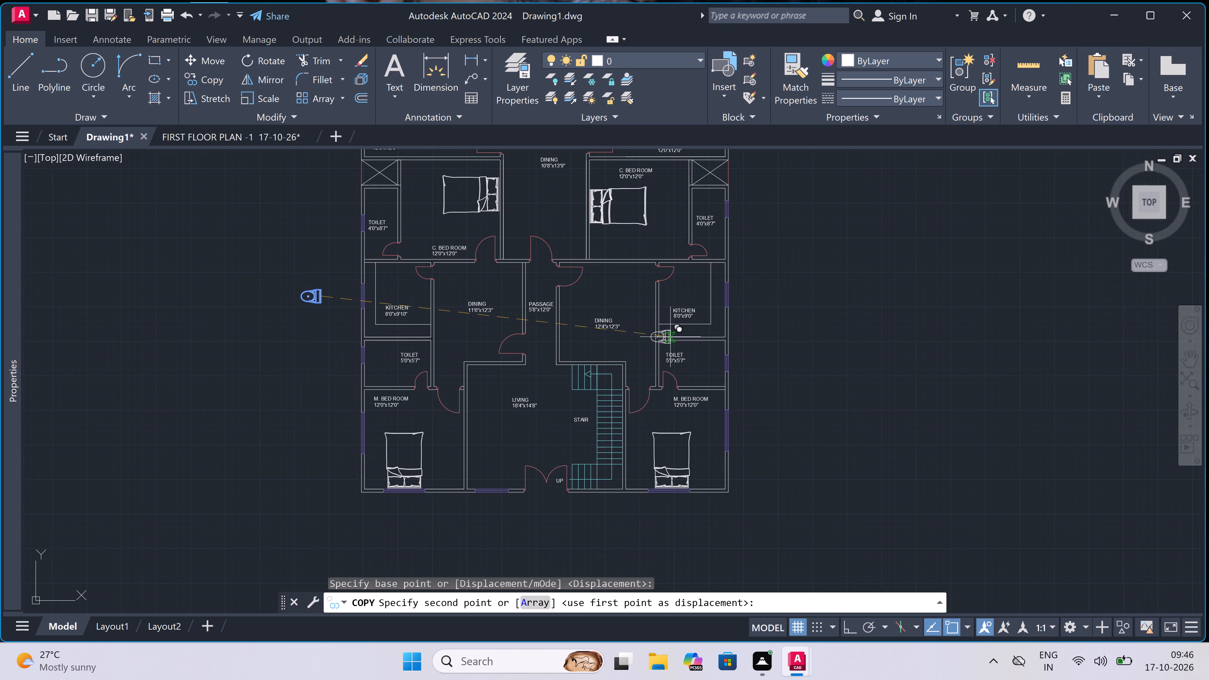
pyautogui.scroll(3, 716, 383)
pyautogui.scroll(3, 737, 343)
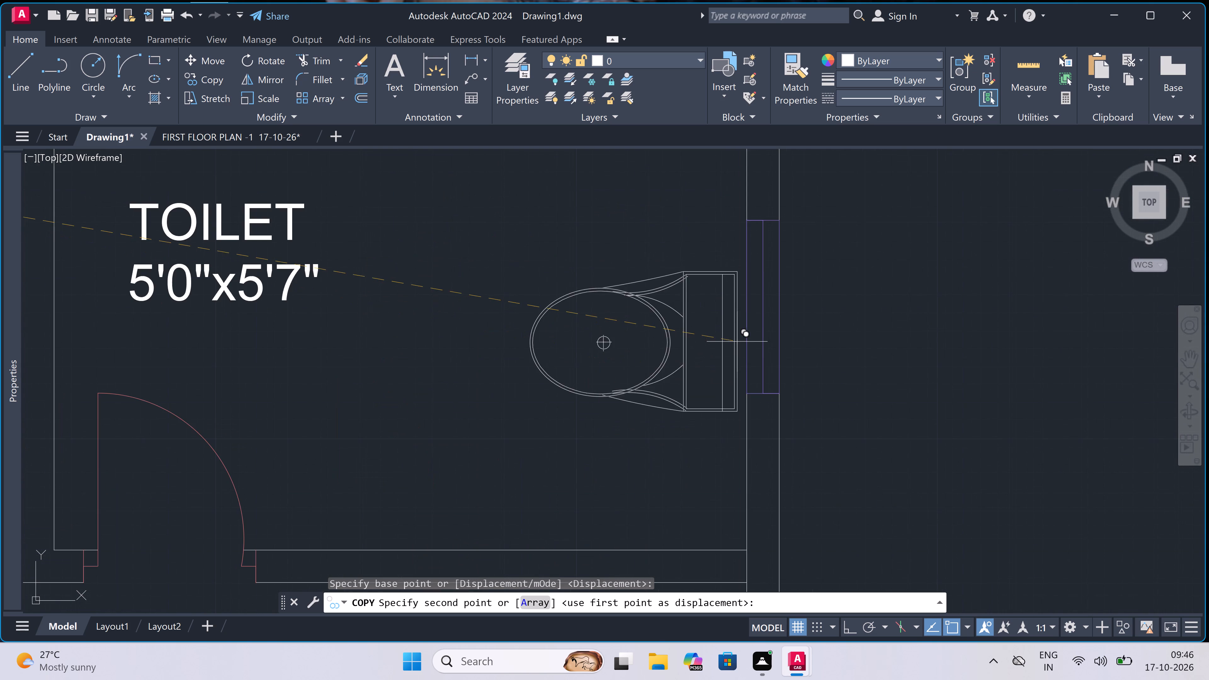
pyautogui.scroll(1, 735, 313)
pyautogui.click(742, 301)
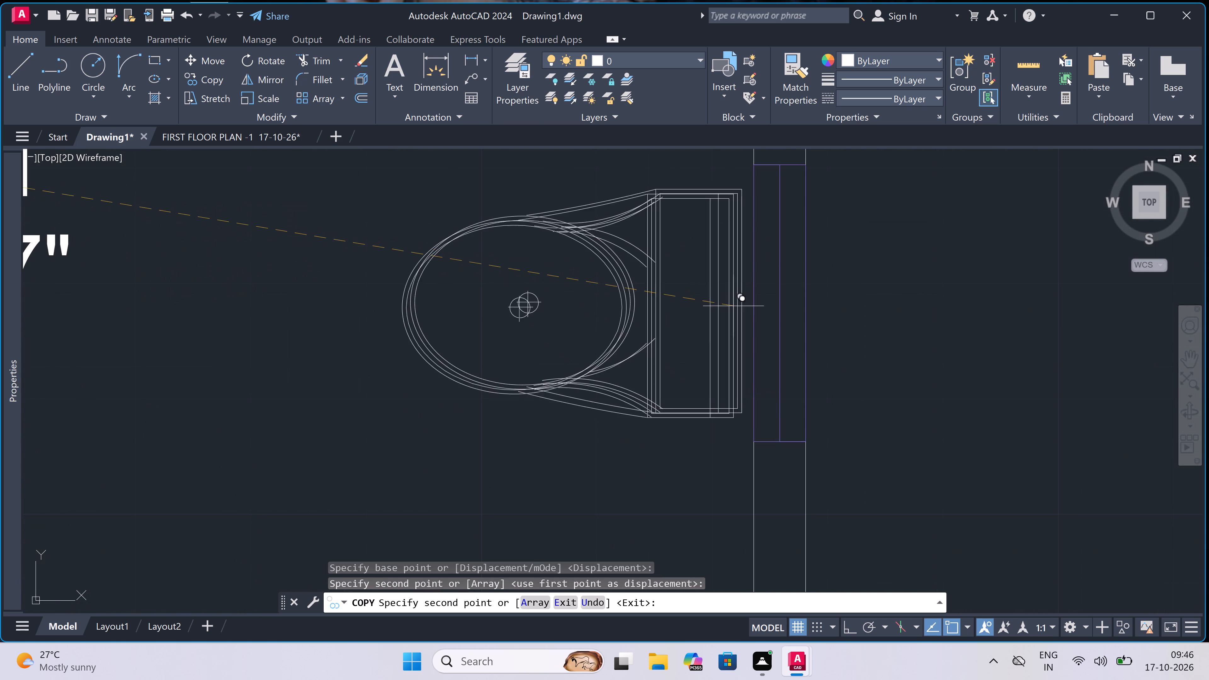
# Place another WC copy in the middle-right 4'0"x8'7" TOILET below the crossed shaft, with the tank beside the outer wall.
pyautogui.scroll(-8, 526, 368)
pyautogui.scroll(3, 531, 200)
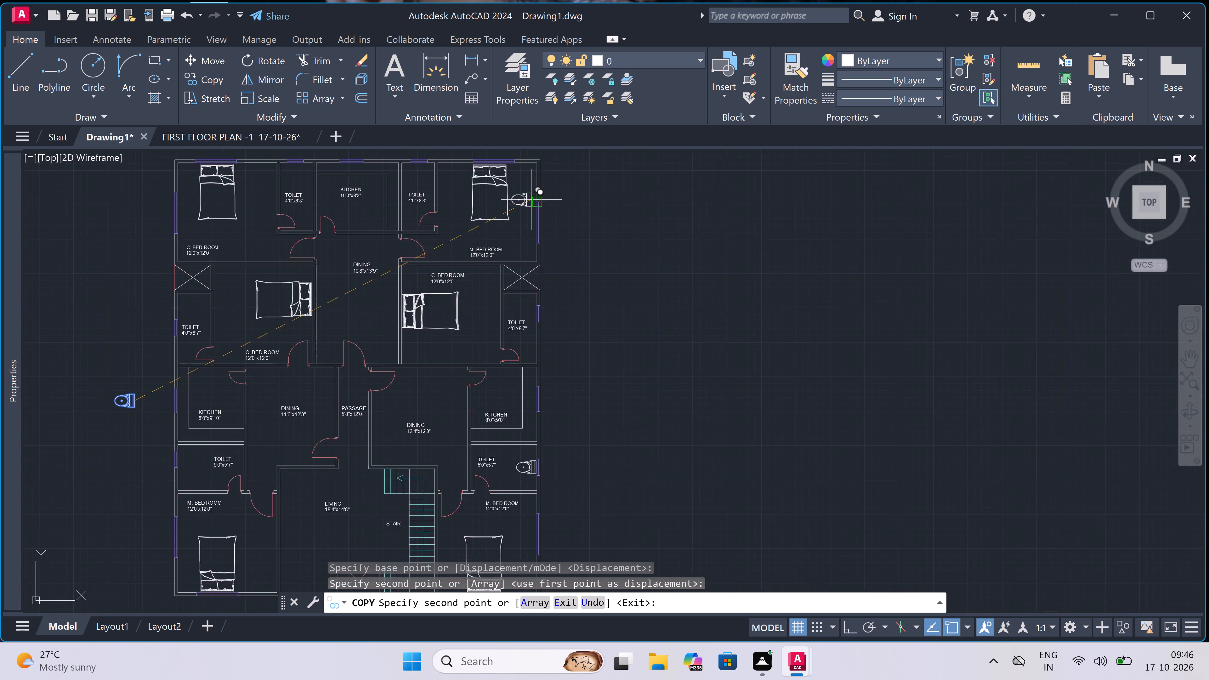
pyautogui.scroll(3, 539, 478)
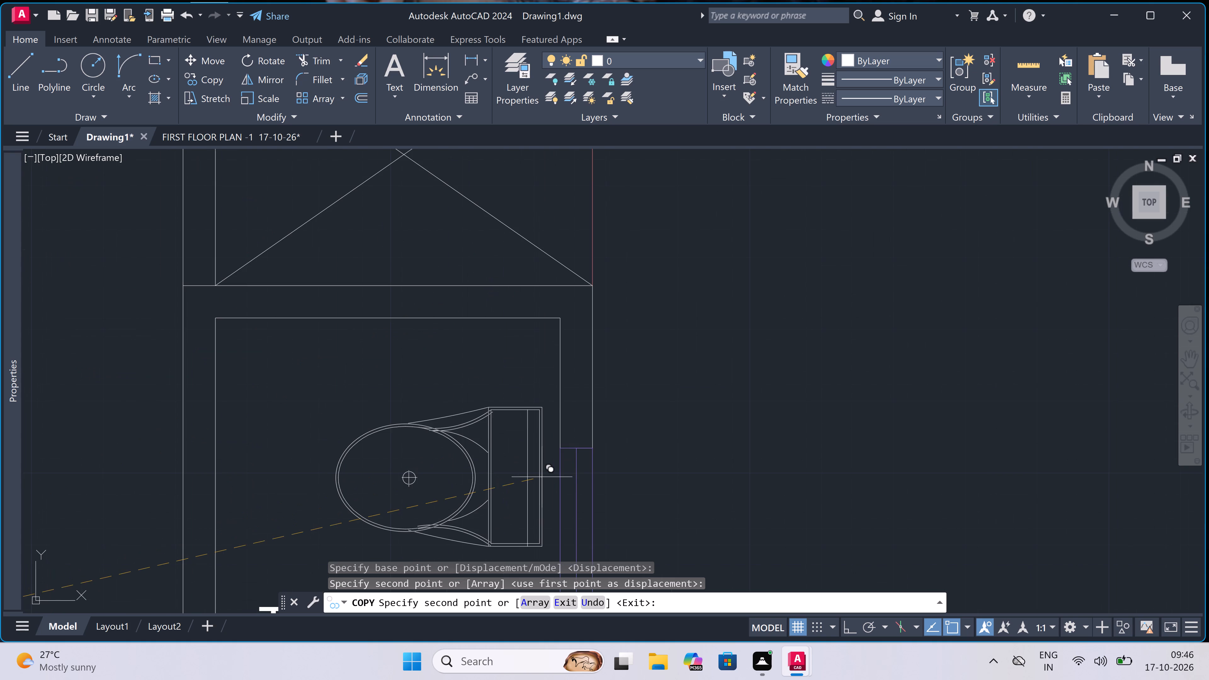
pyautogui.scroll(3, 549, 470)
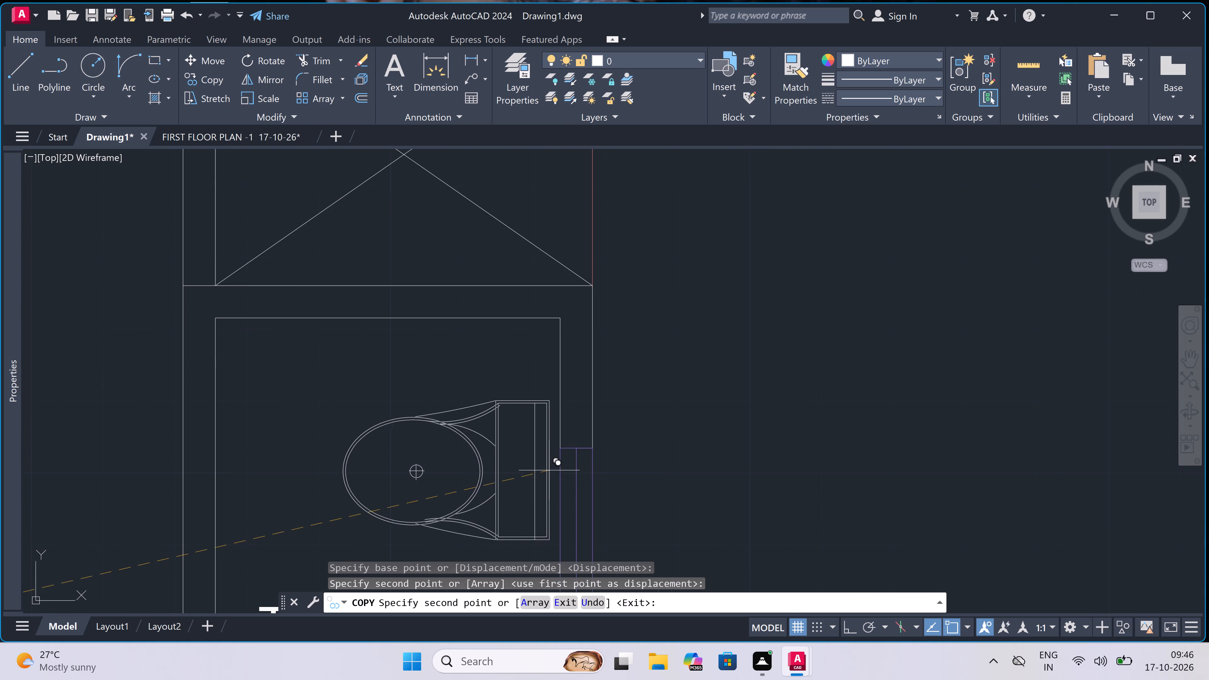
pyautogui.click(570, 469)
pyautogui.scroll(-5, 586, 403)
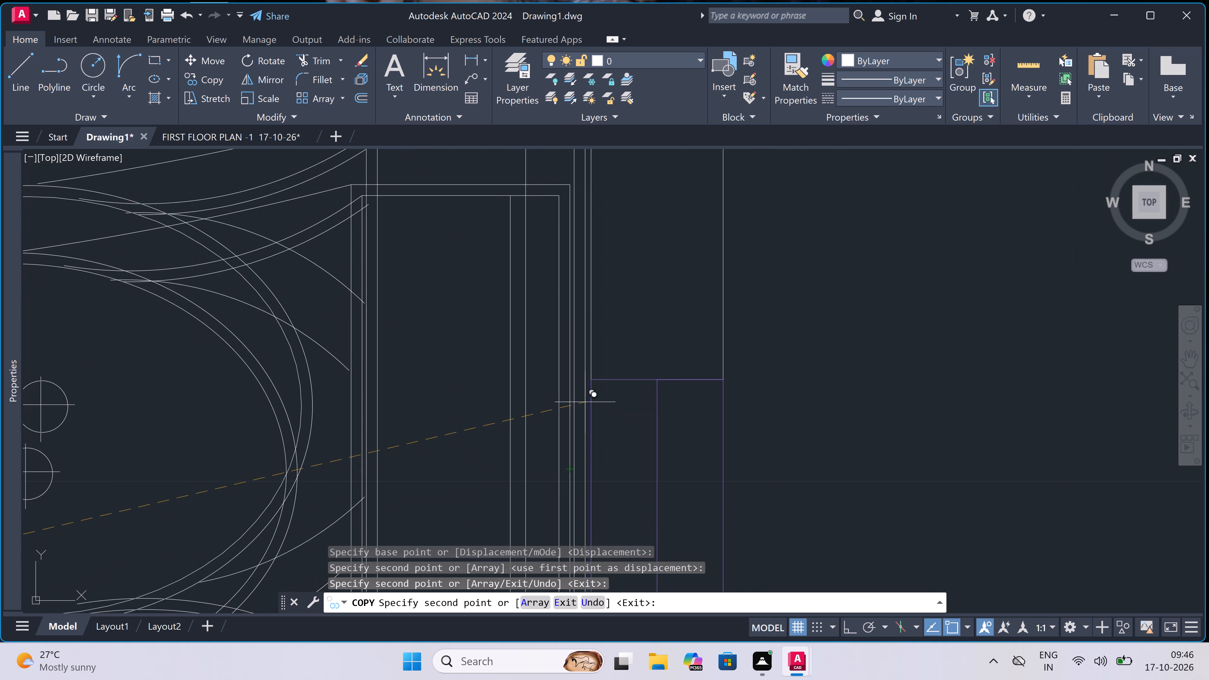
pyautogui.scroll(-7, 586, 403)
pyautogui.scroll(3, 468, 444)
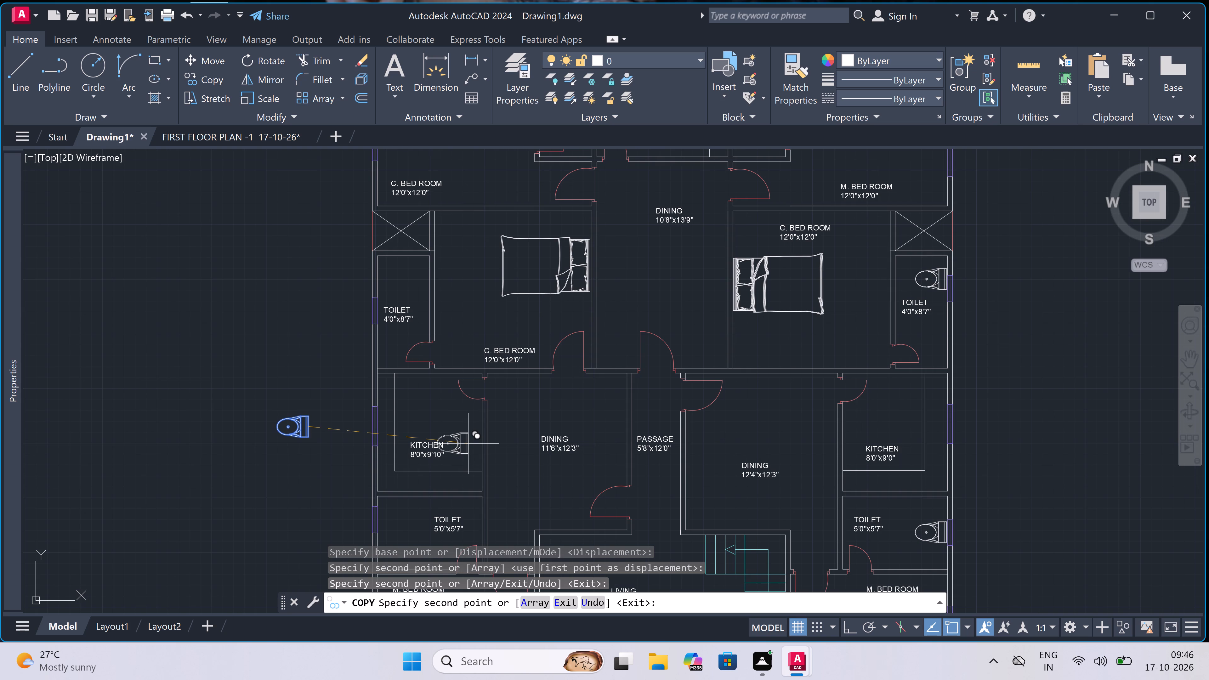
pyautogui.press('Escape')
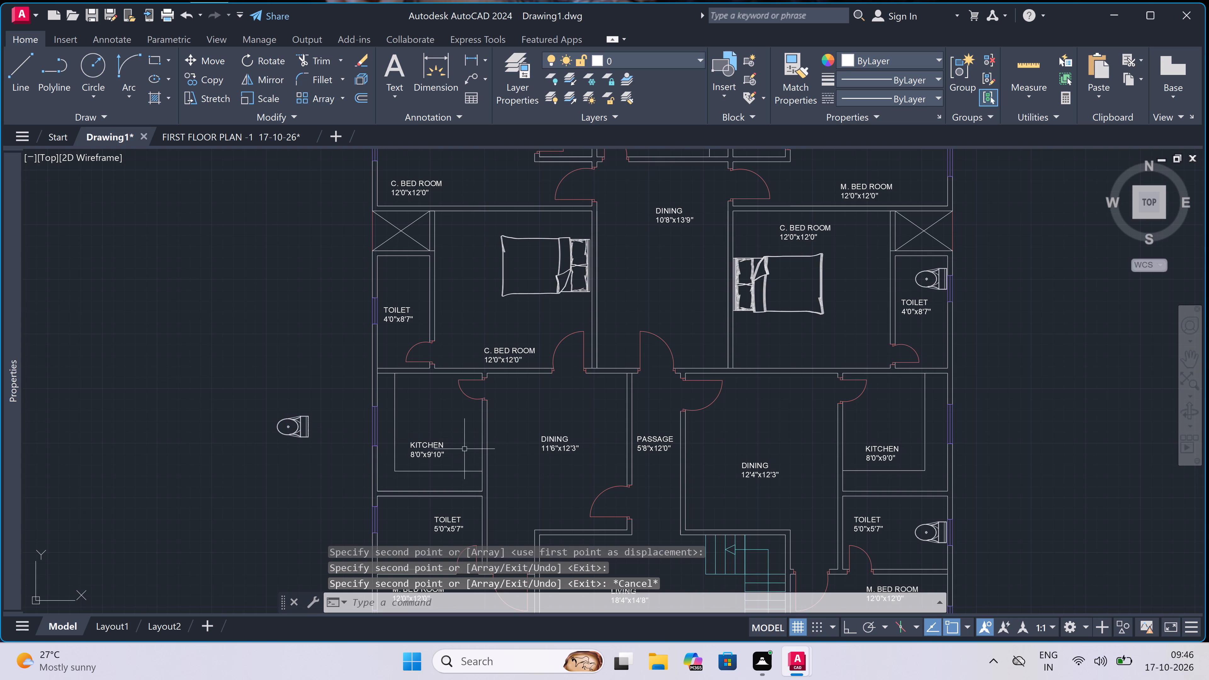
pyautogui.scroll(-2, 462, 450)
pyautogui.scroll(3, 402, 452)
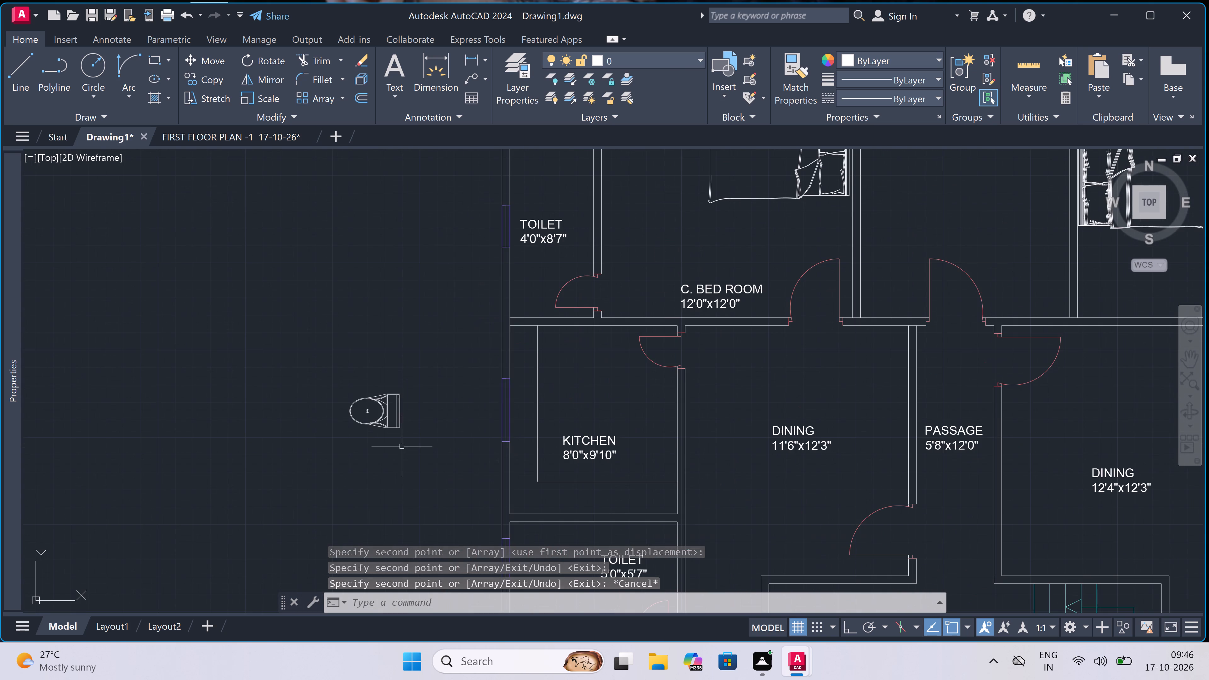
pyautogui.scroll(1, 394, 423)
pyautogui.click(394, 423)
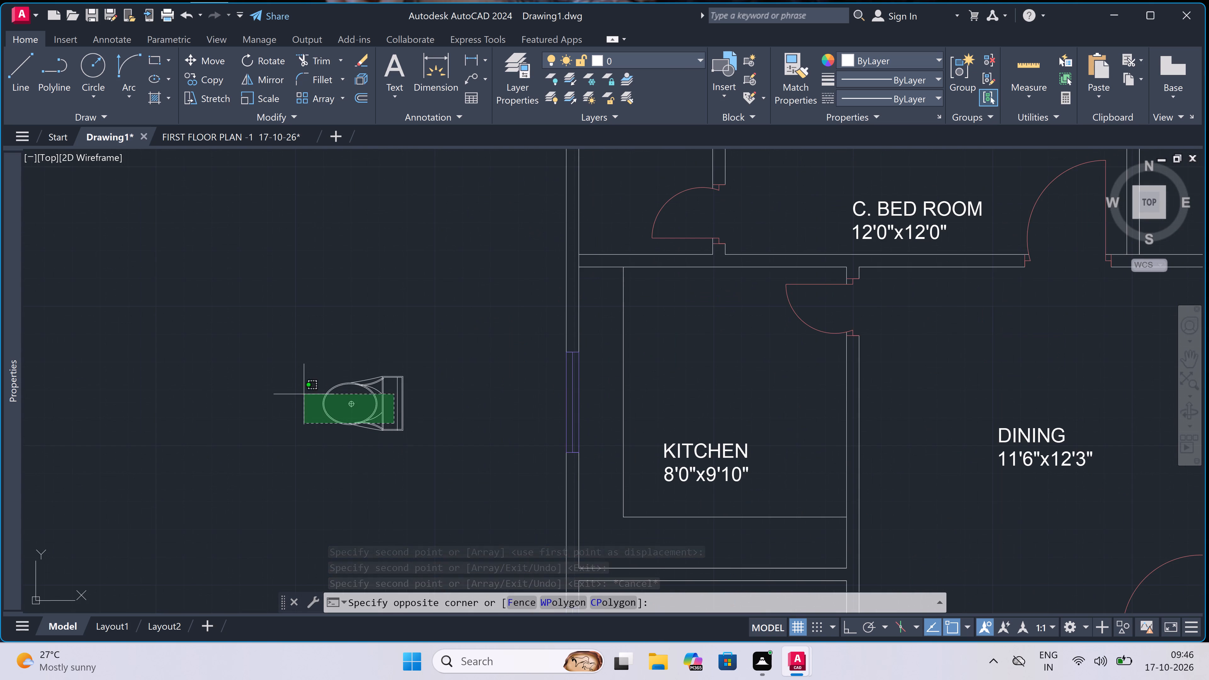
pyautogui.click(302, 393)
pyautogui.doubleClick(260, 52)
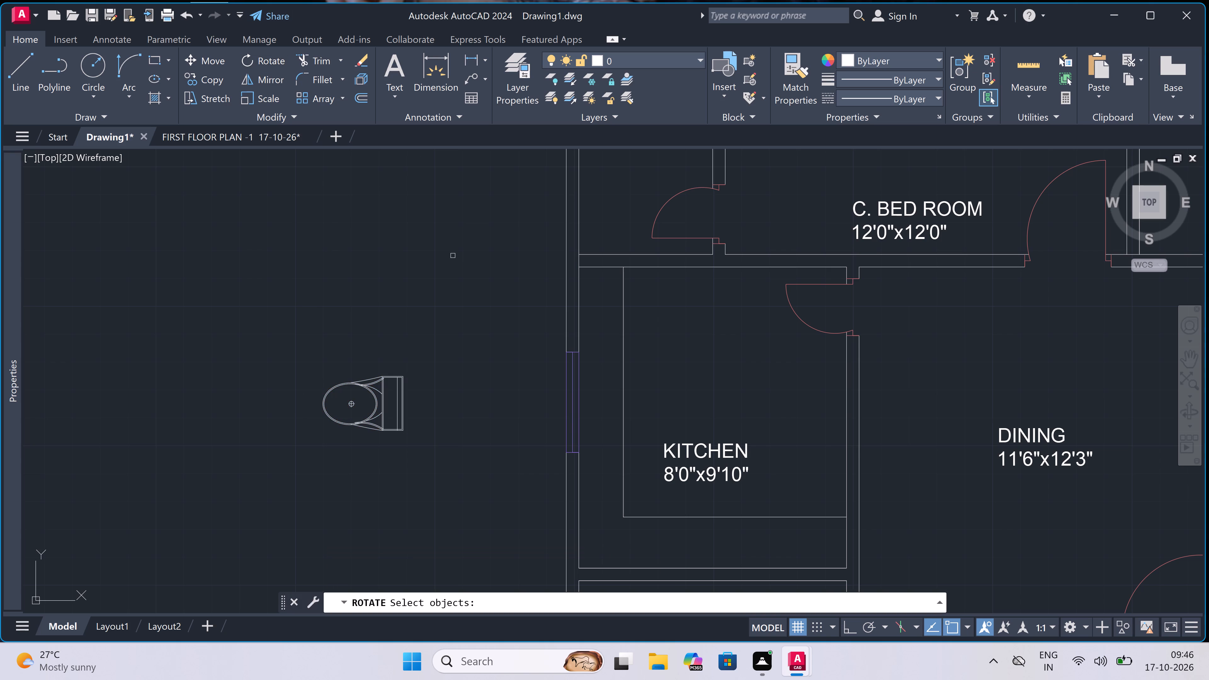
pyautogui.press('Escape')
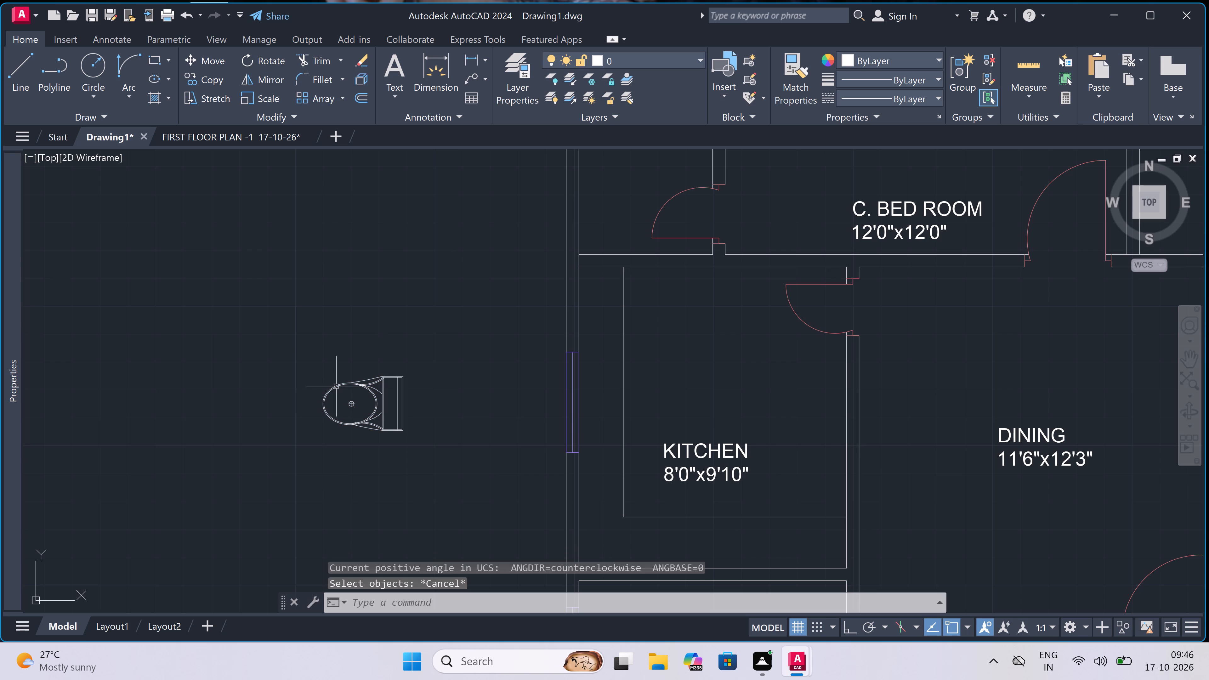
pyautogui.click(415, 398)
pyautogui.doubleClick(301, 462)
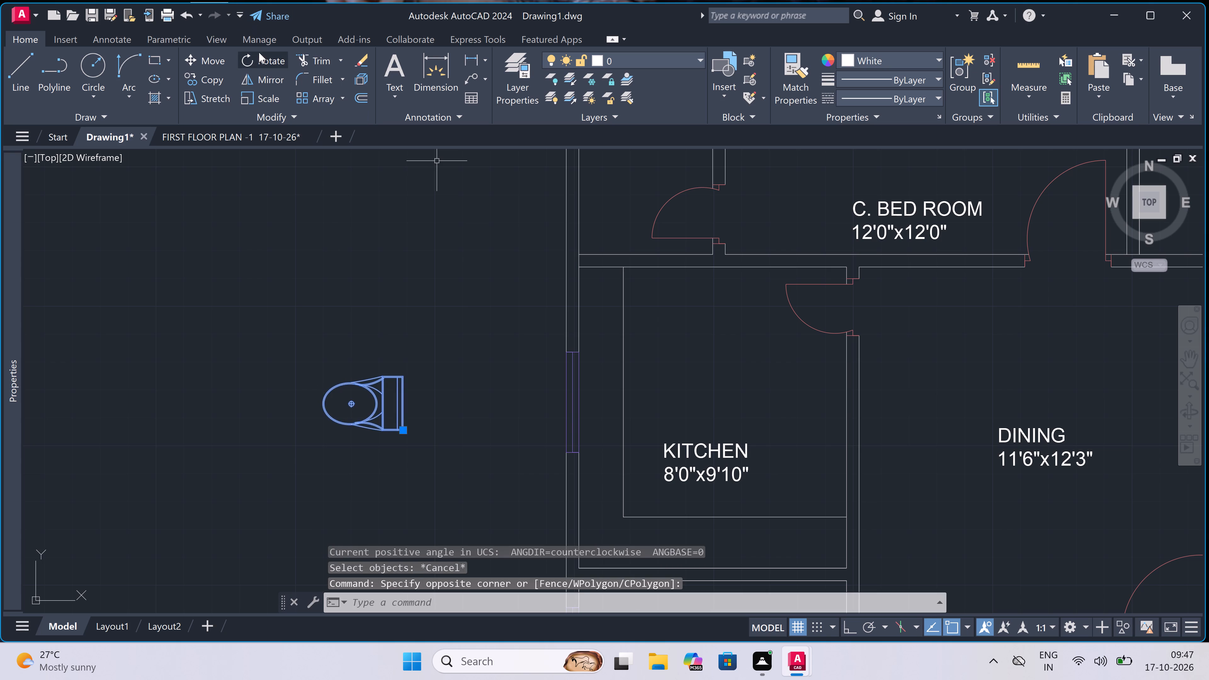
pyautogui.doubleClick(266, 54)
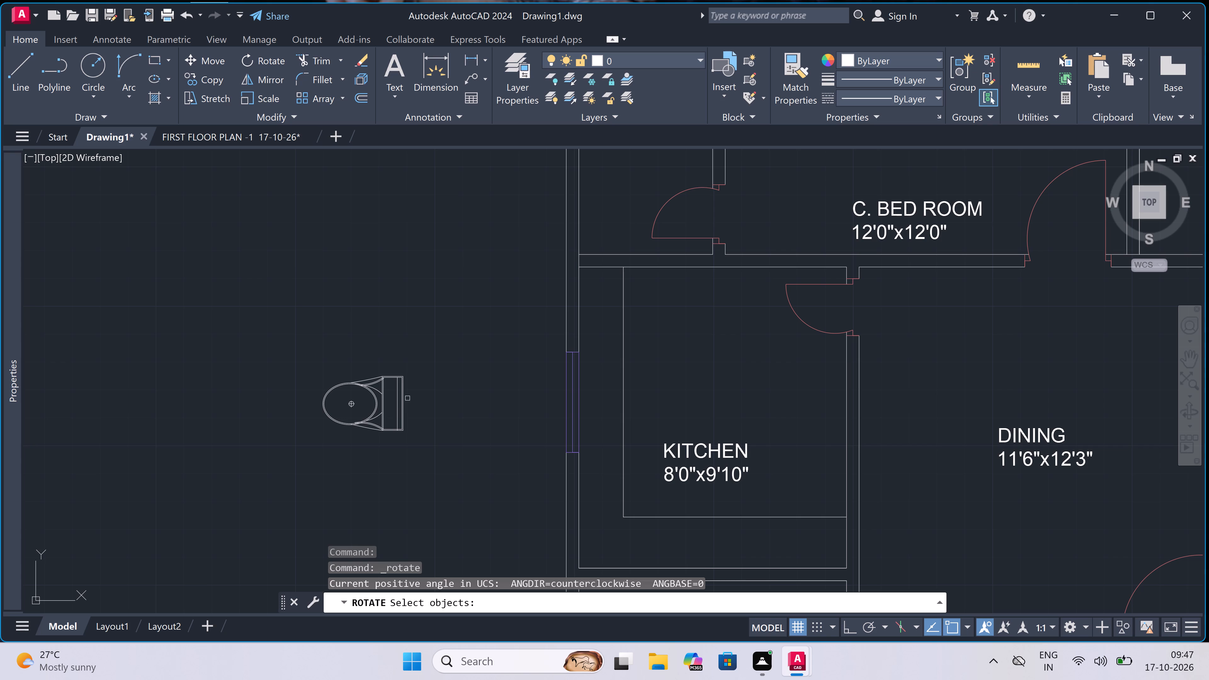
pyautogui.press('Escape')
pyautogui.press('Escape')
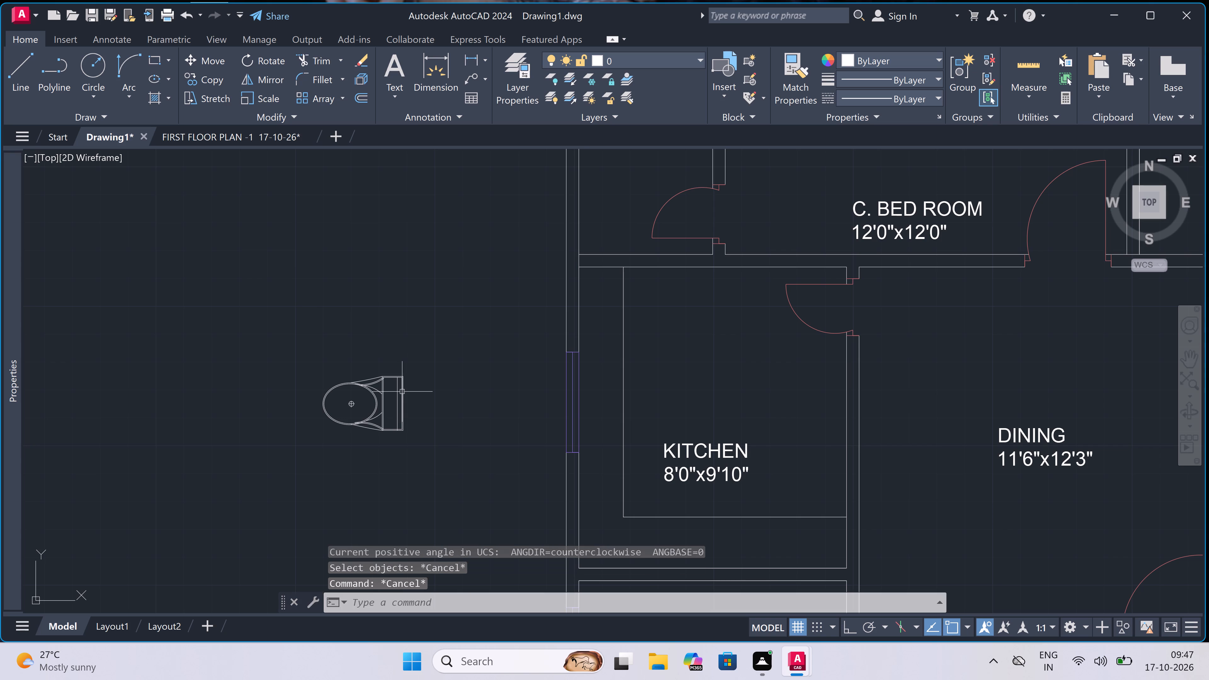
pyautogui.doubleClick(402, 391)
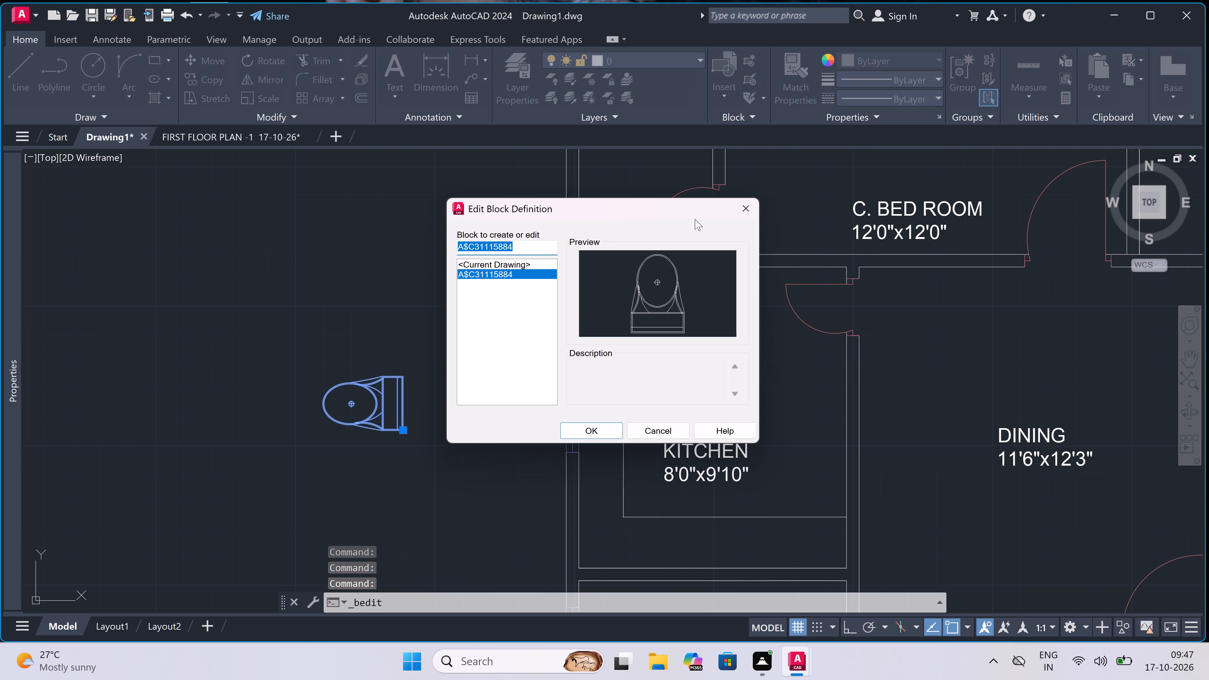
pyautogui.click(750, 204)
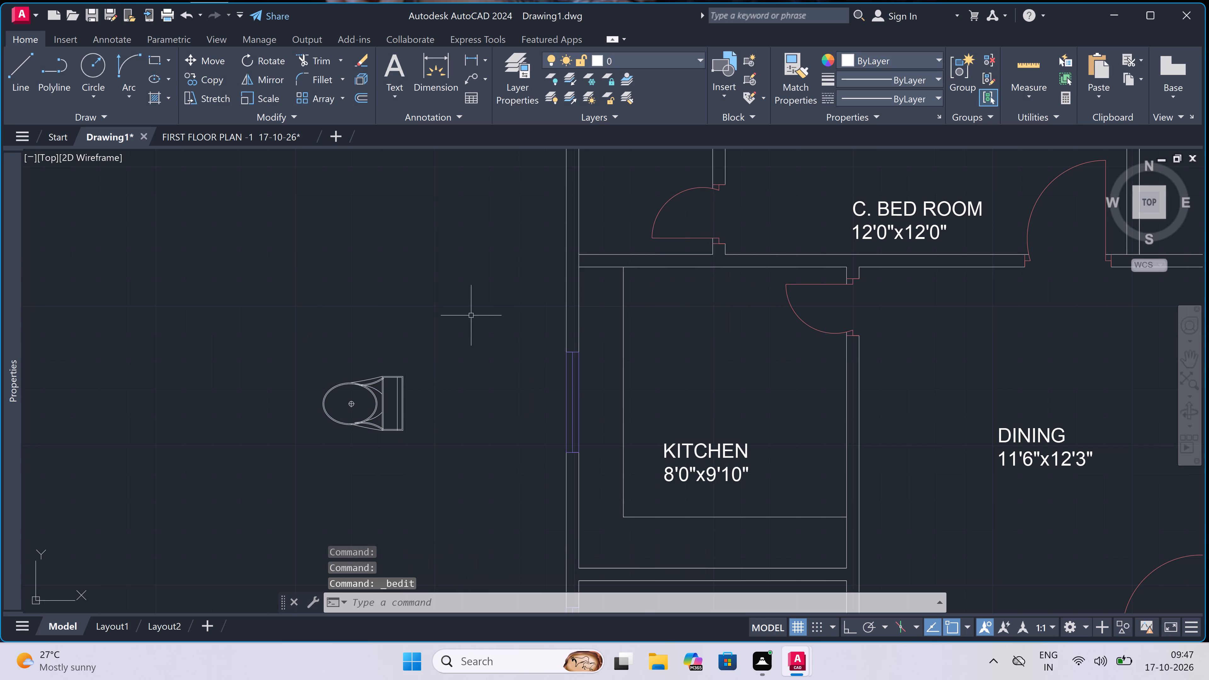
# Rotate the original WC beside the plan 90° about its tank's back midpoint so the tank faces up, with Ortho on.
pyautogui.click(471, 316)
pyautogui.click(242, 499)
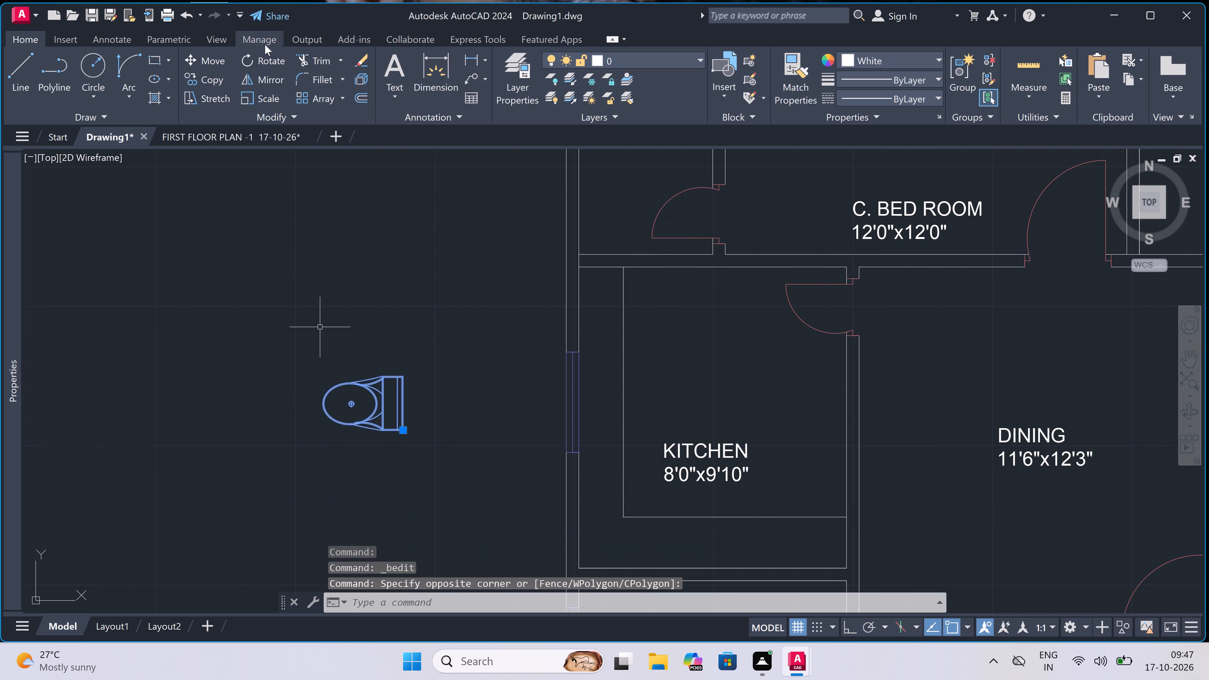
pyautogui.click(270, 56)
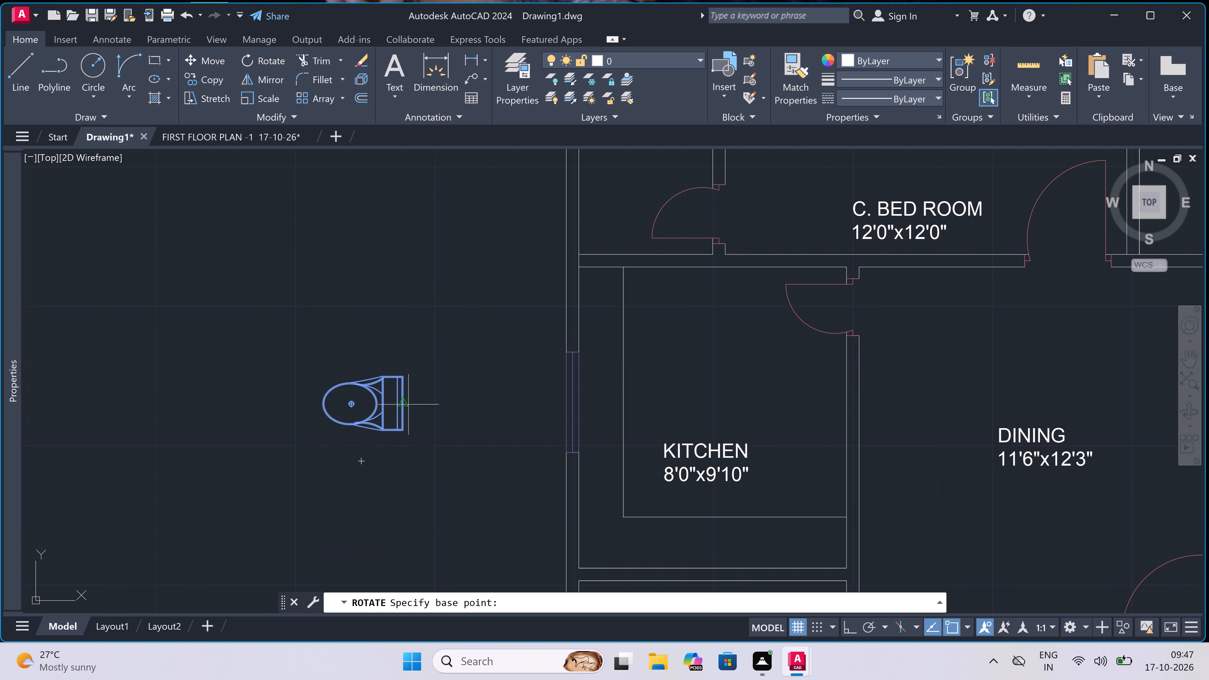
pyautogui.doubleClick(407, 405)
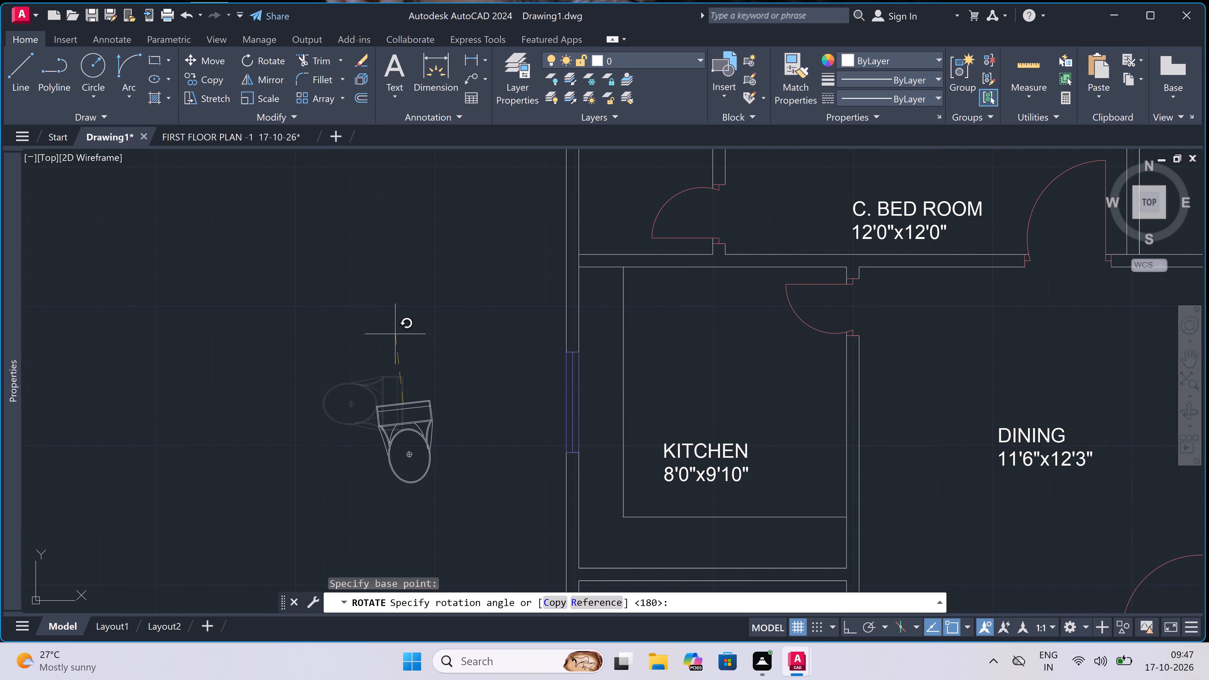
pyautogui.press('F8')
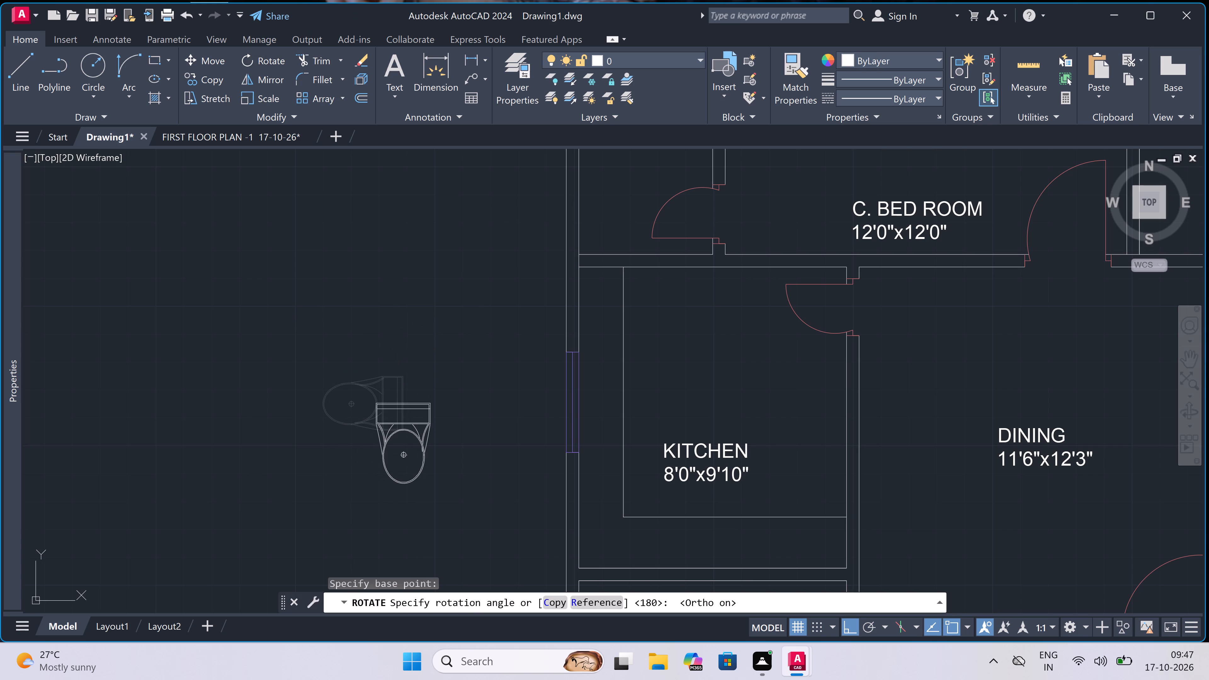
pyautogui.click(406, 367)
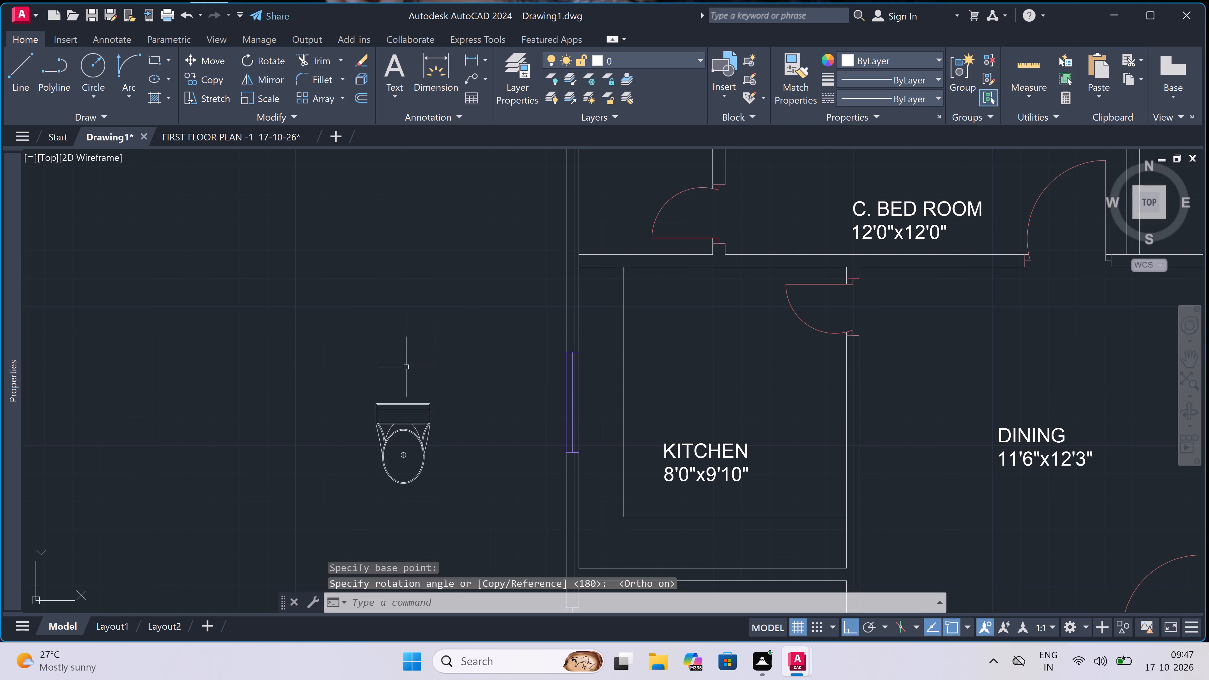
# Copy the WC beside the plan by its tank's back midpoint into the upper-left 4'0"x8'3" TOILET, tank beside the window, with Ortho off.
pyautogui.click(443, 385)
pyautogui.click(321, 509)
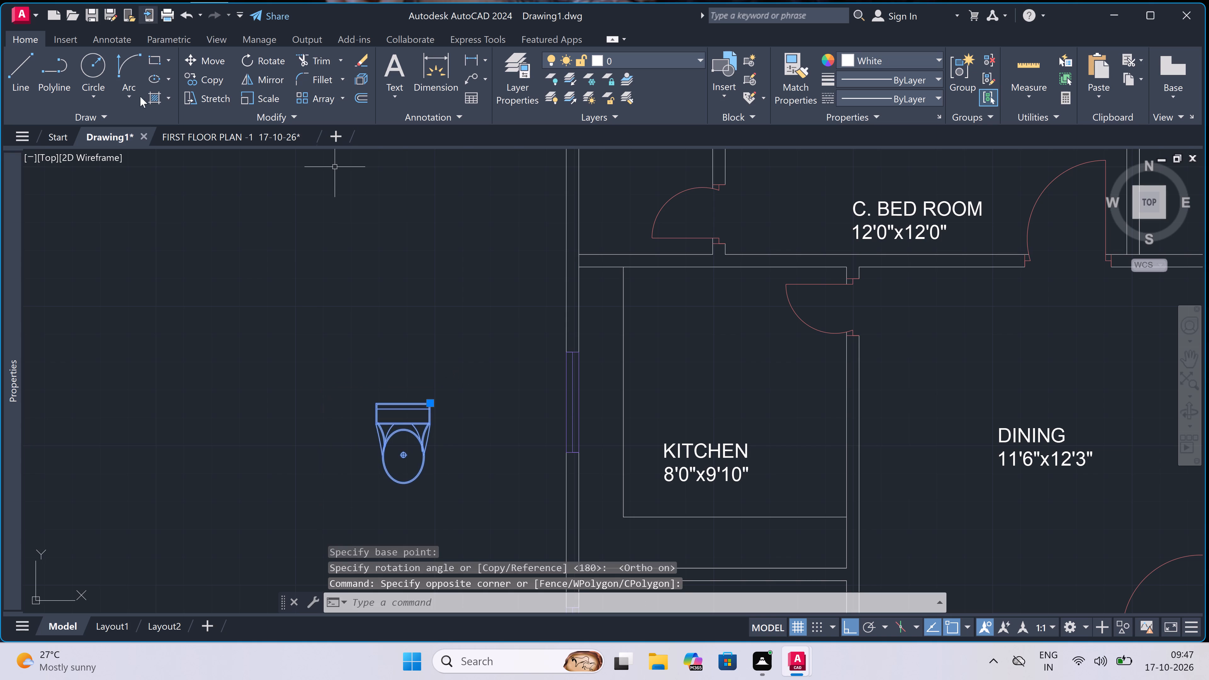
pyautogui.click(213, 76)
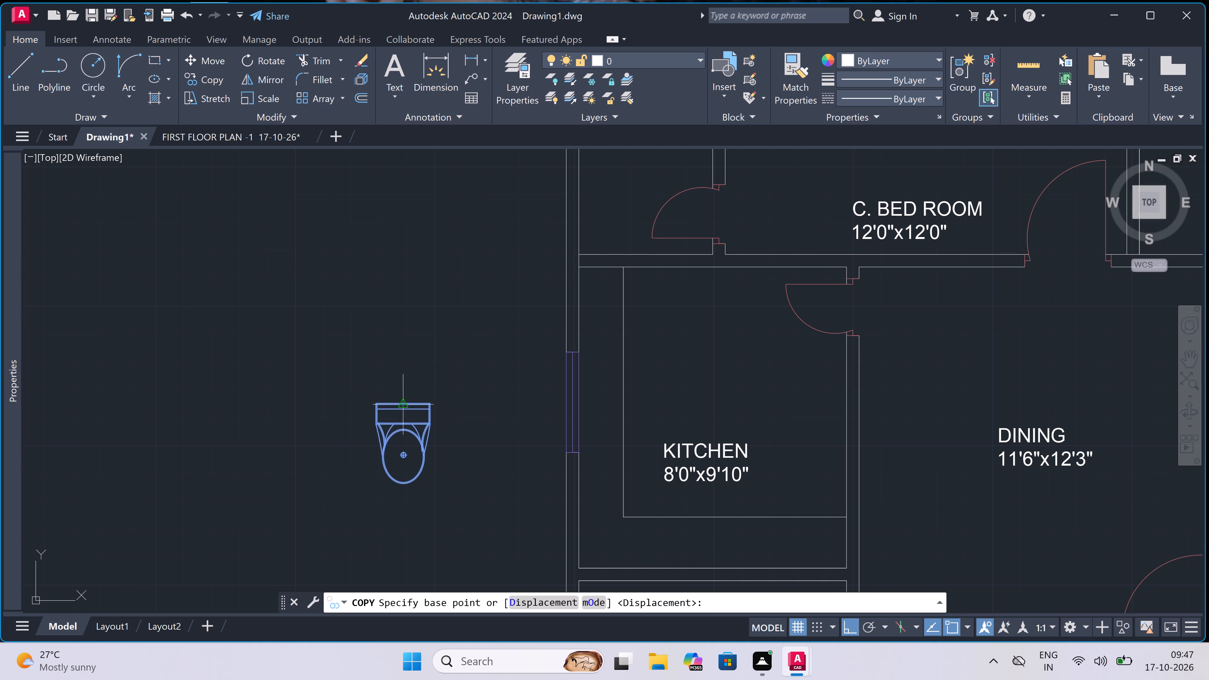
pyautogui.scroll(4, 405, 404)
pyautogui.click(391, 403)
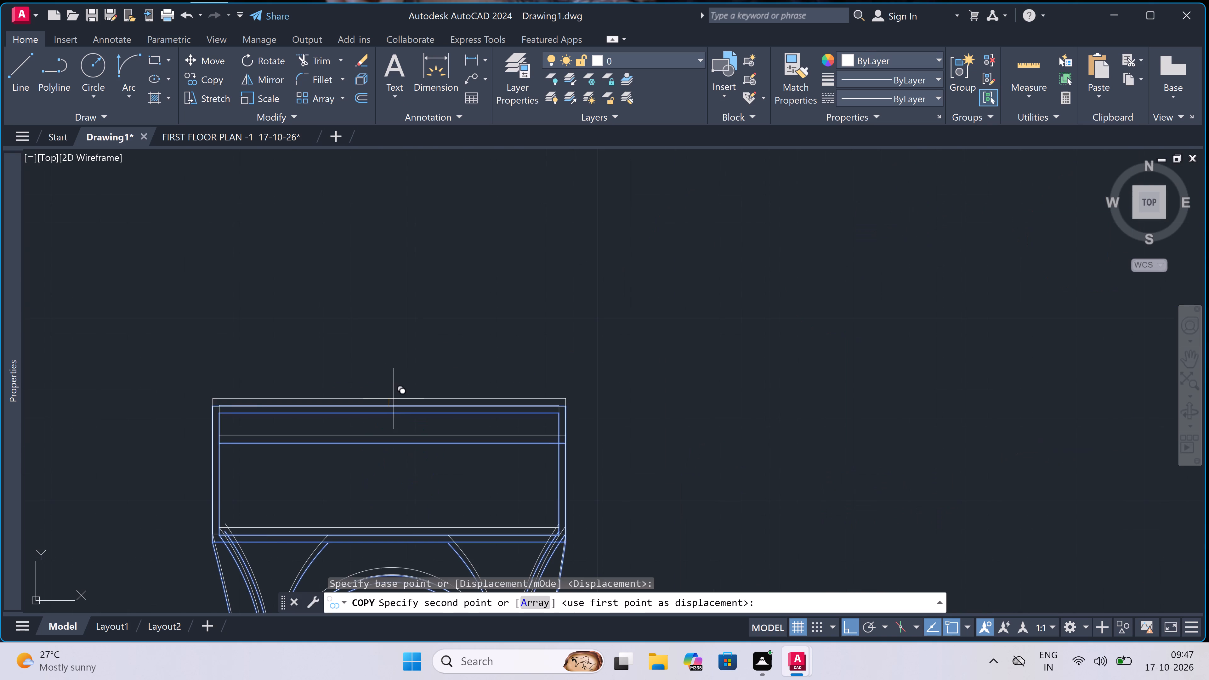
pyautogui.scroll(-4, 440, 356)
pyautogui.press('F8')
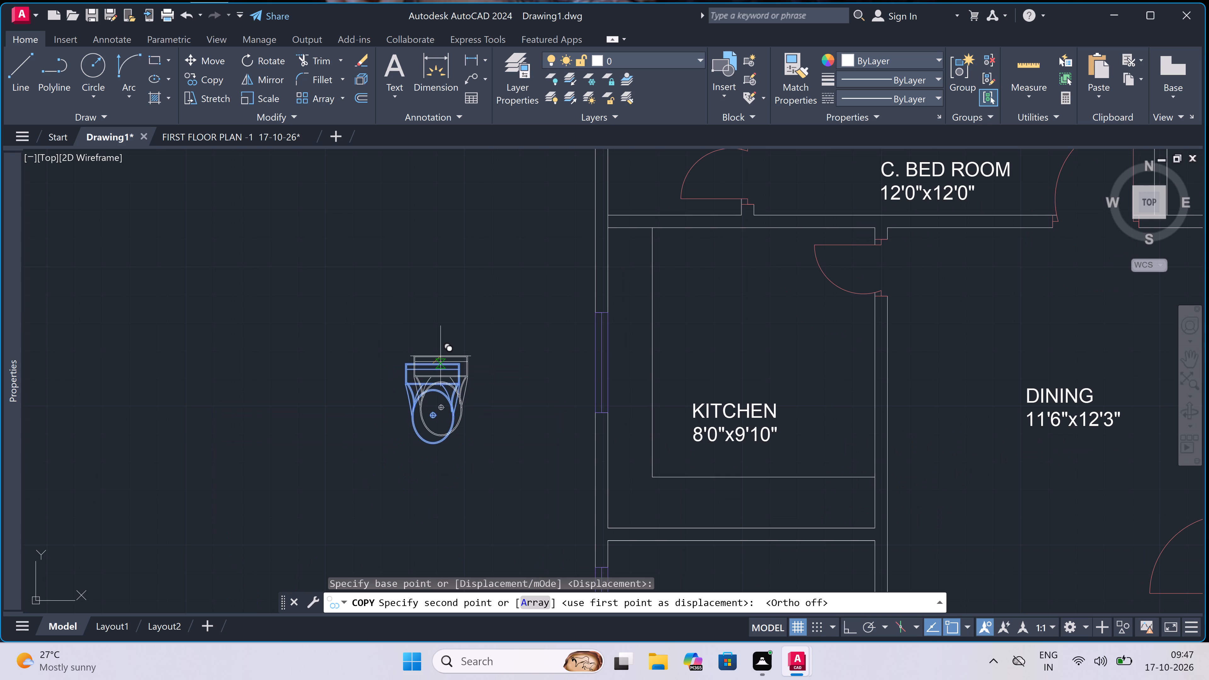
pyautogui.scroll(-4, 281, 495)
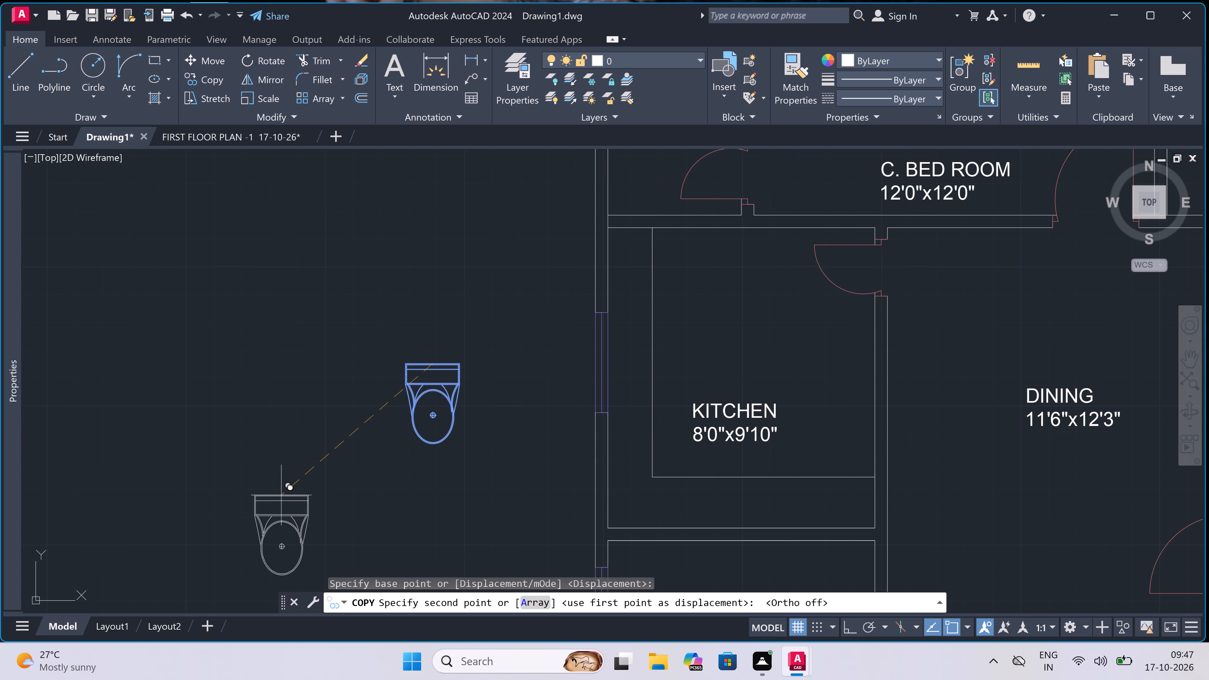
pyautogui.scroll(4, 381, 318)
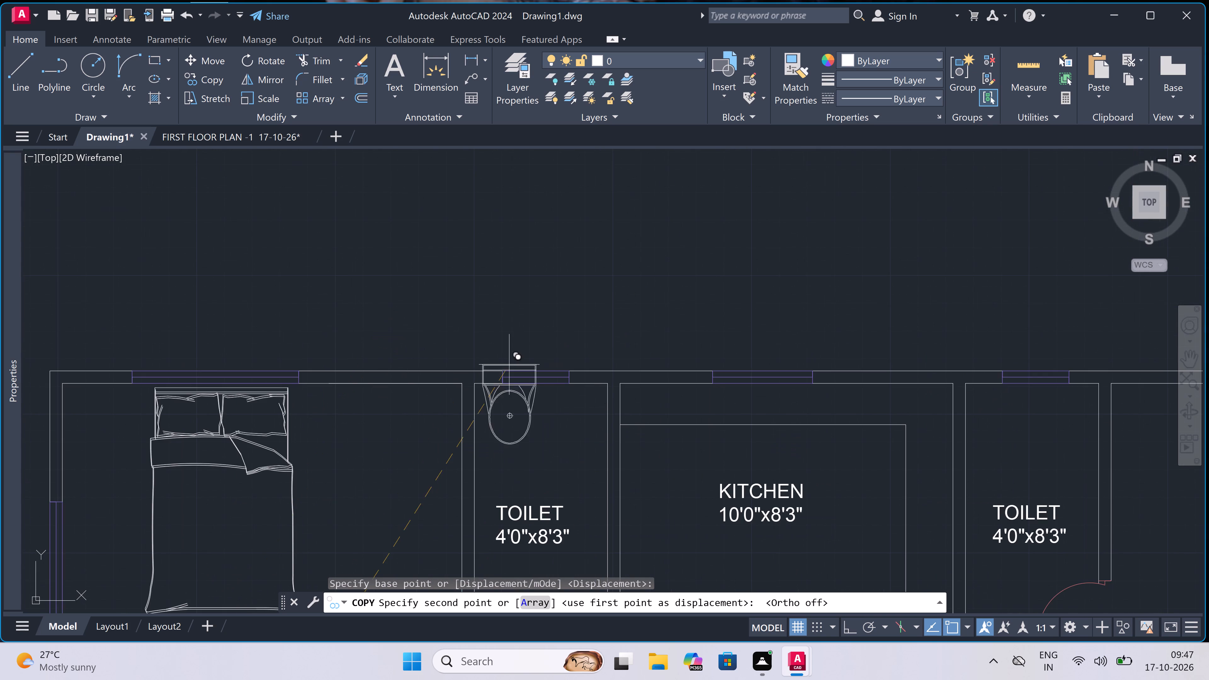
pyautogui.scroll(2, 594, 409)
pyautogui.scroll(3, 451, 346)
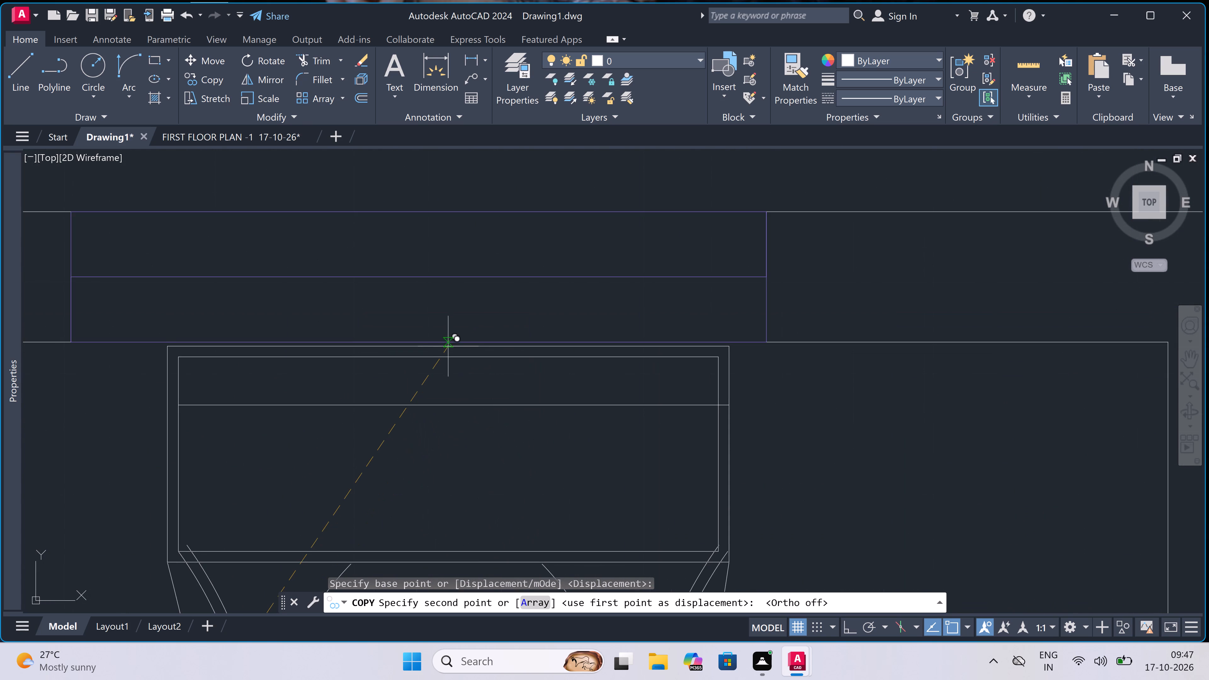
pyautogui.click(447, 350)
# Place another WC copy in the upper-right 4'0"x8'3" TOILET, with the tank beside the outer wall's window.
pyautogui.scroll(-6, 447, 350)
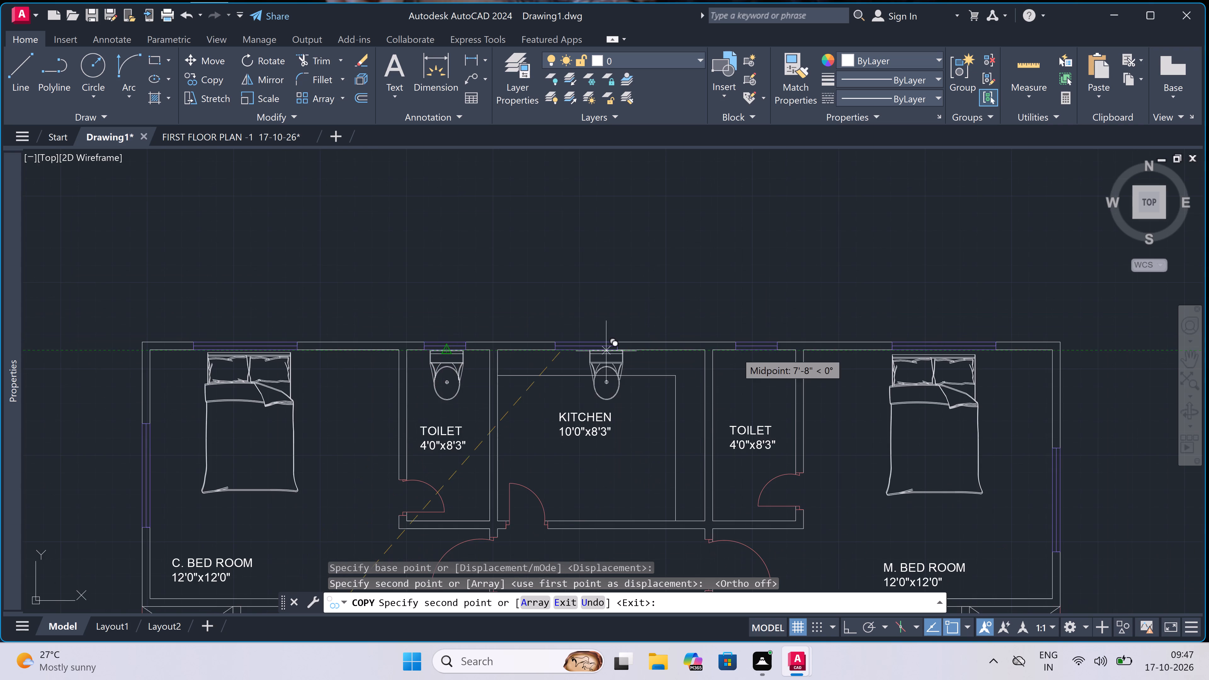
pyautogui.scroll(3, 816, 350)
pyautogui.scroll(4, 789, 359)
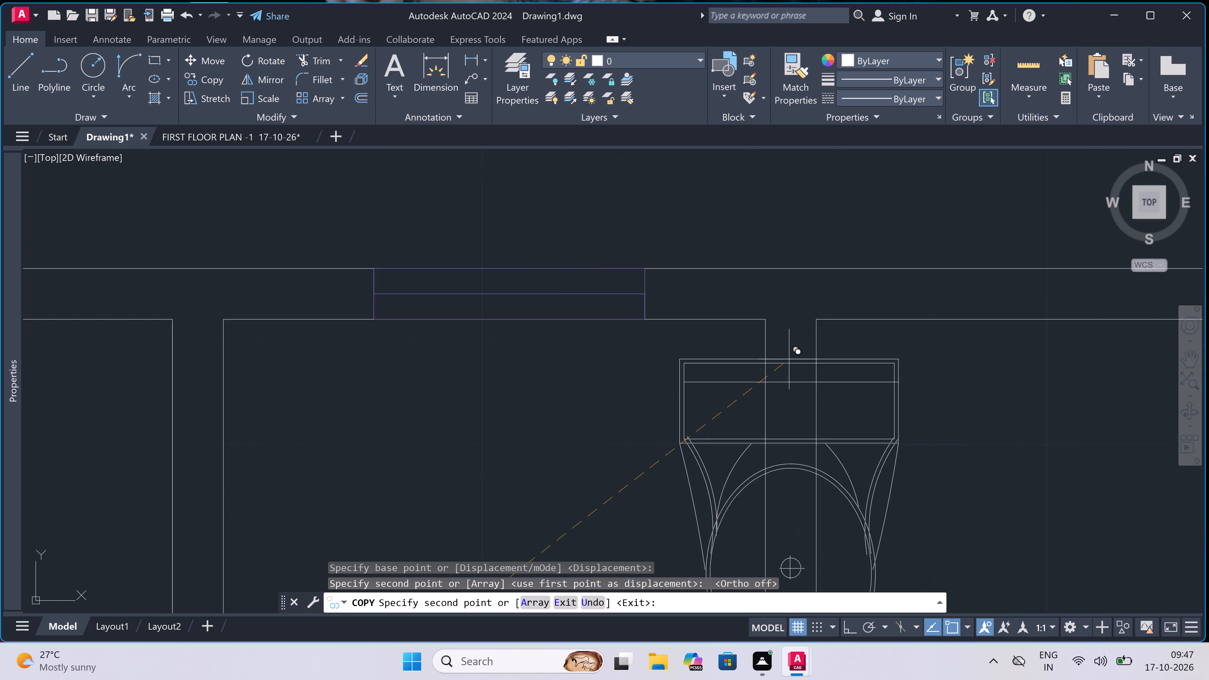
pyautogui.scroll(-3, 290, 325)
pyautogui.scroll(4, 289, 325)
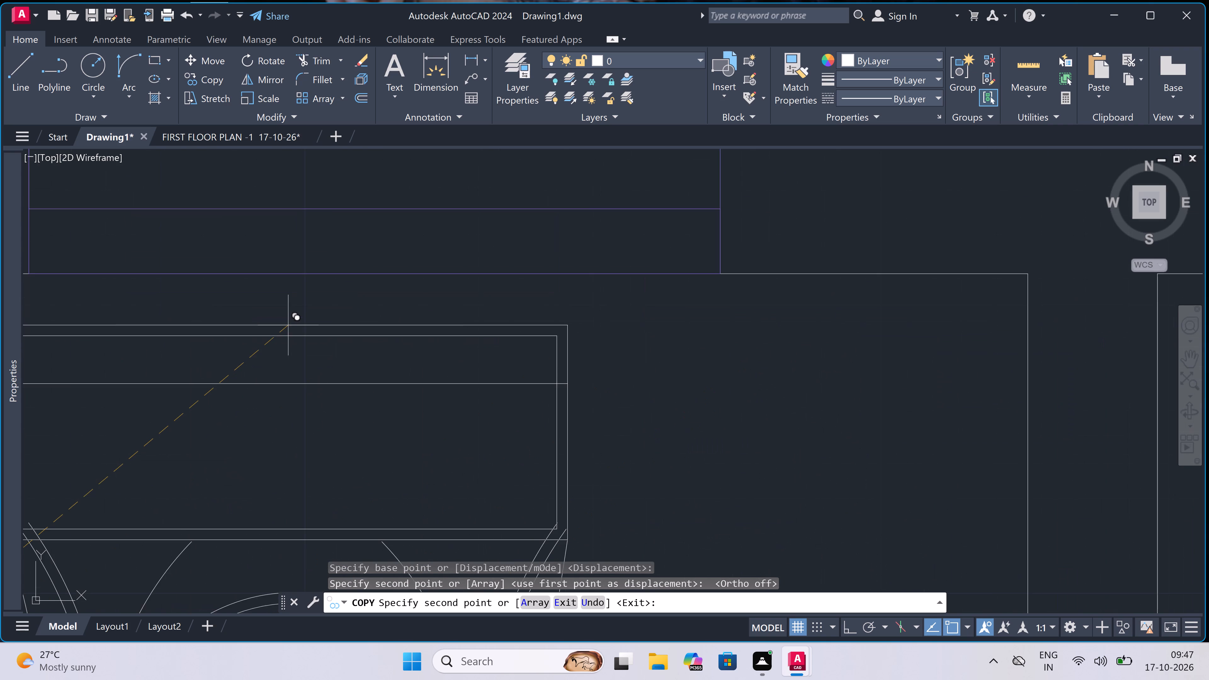
pyautogui.click(285, 285)
pyautogui.scroll(-8, 581, 271)
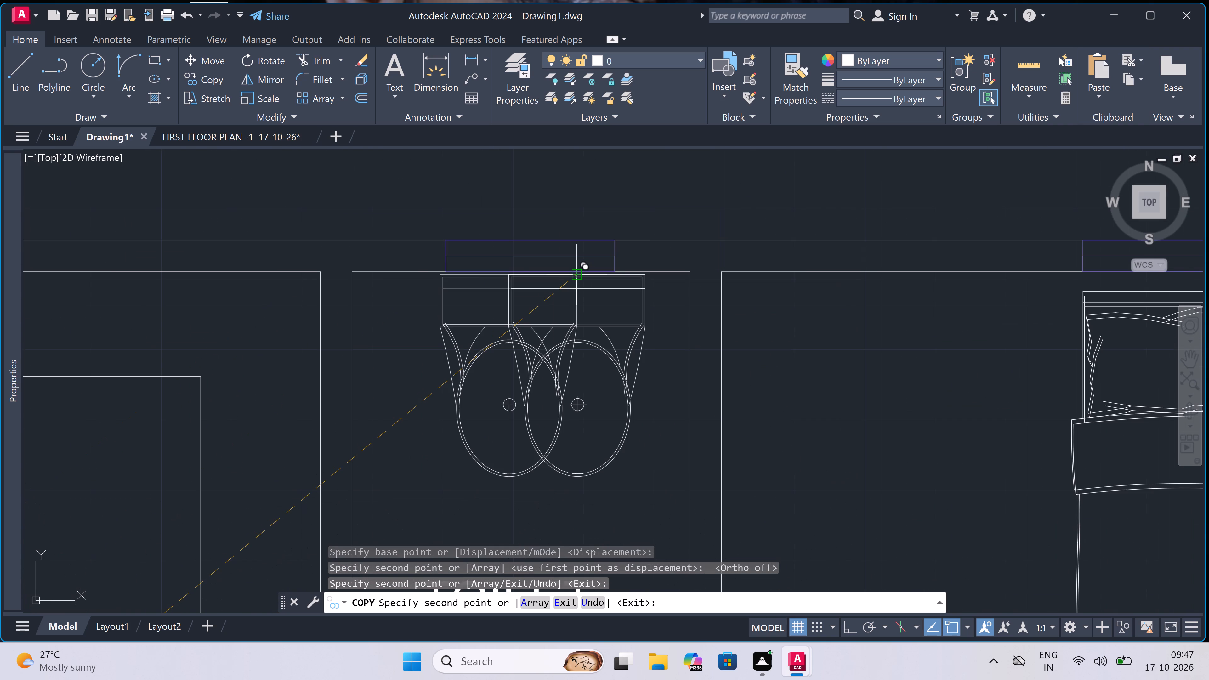
pyautogui.scroll(-3, 581, 271)
pyautogui.scroll(-3, 574, 309)
pyautogui.scroll(4, 568, 324)
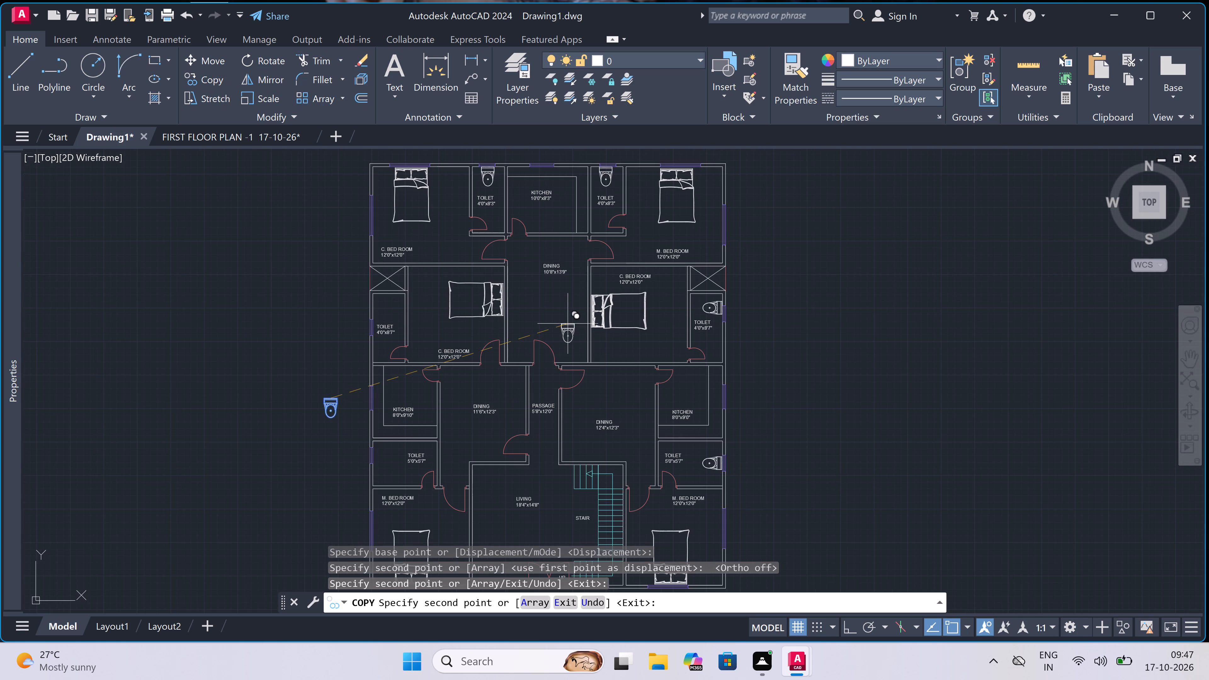
pyautogui.scroll(-3, 568, 324)
pyautogui.scroll(3, 531, 339)
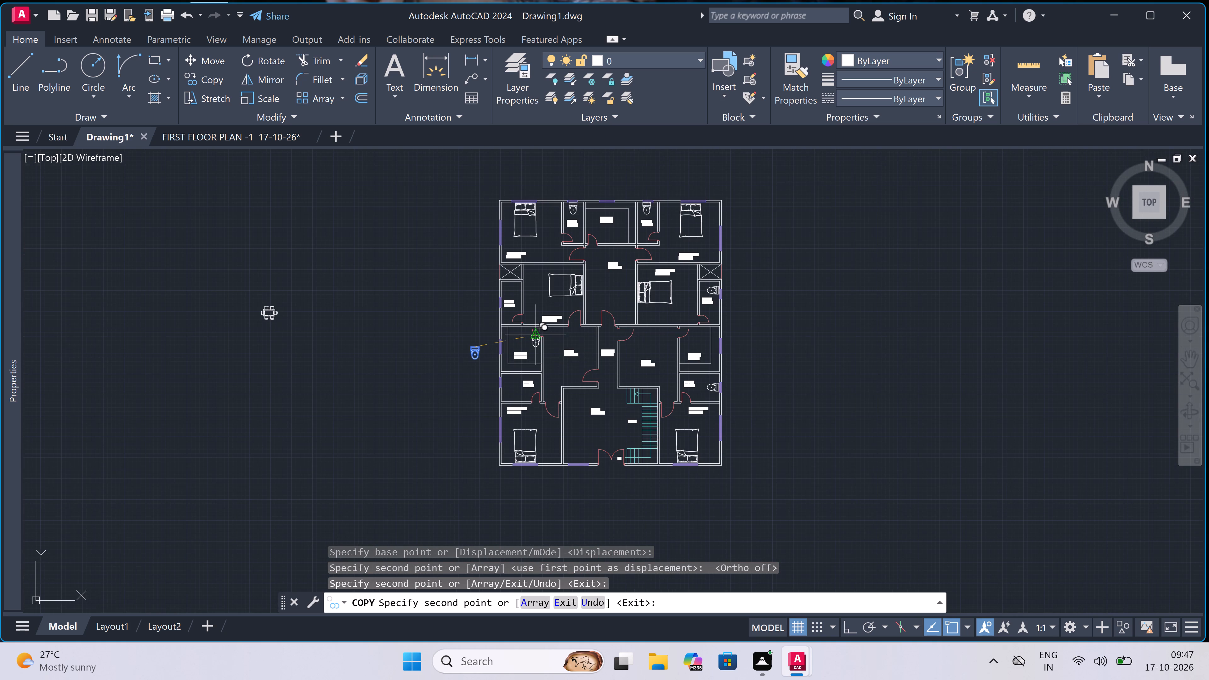
pyautogui.press('Escape')
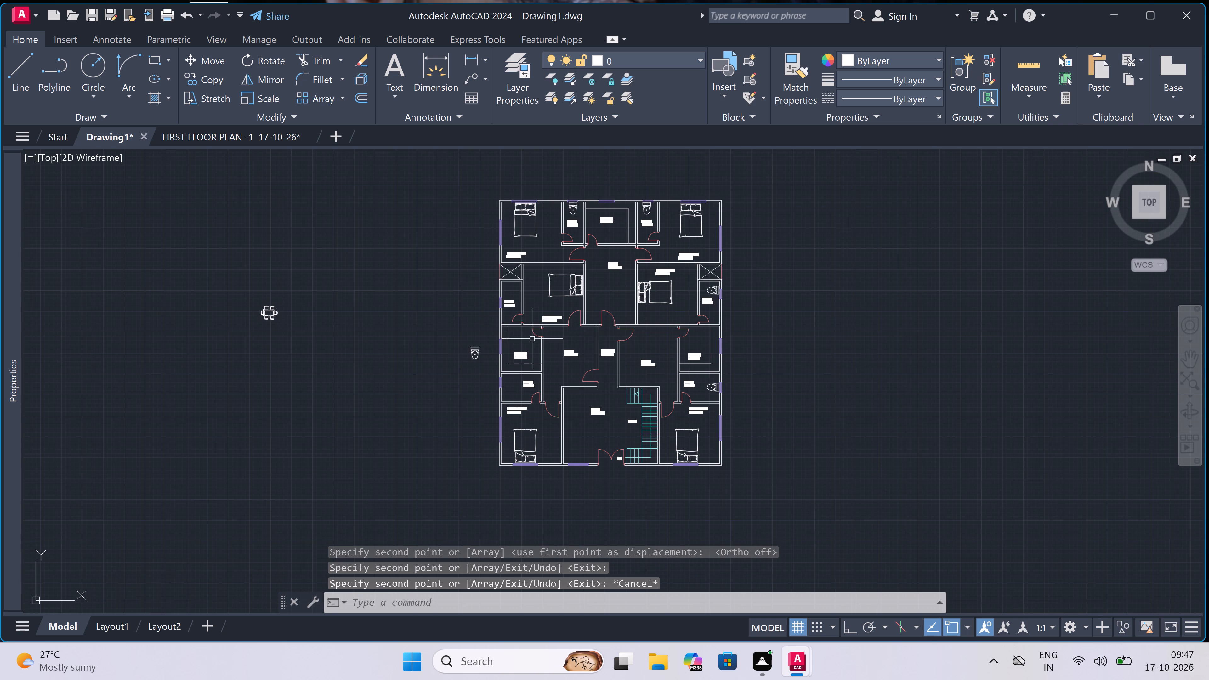
# Rotate the original WC beside the plan 90° about its bowl's center so the tank faces left, with Ortho on.
pyautogui.scroll(3, 492, 357)
pyautogui.scroll(1, 448, 326)
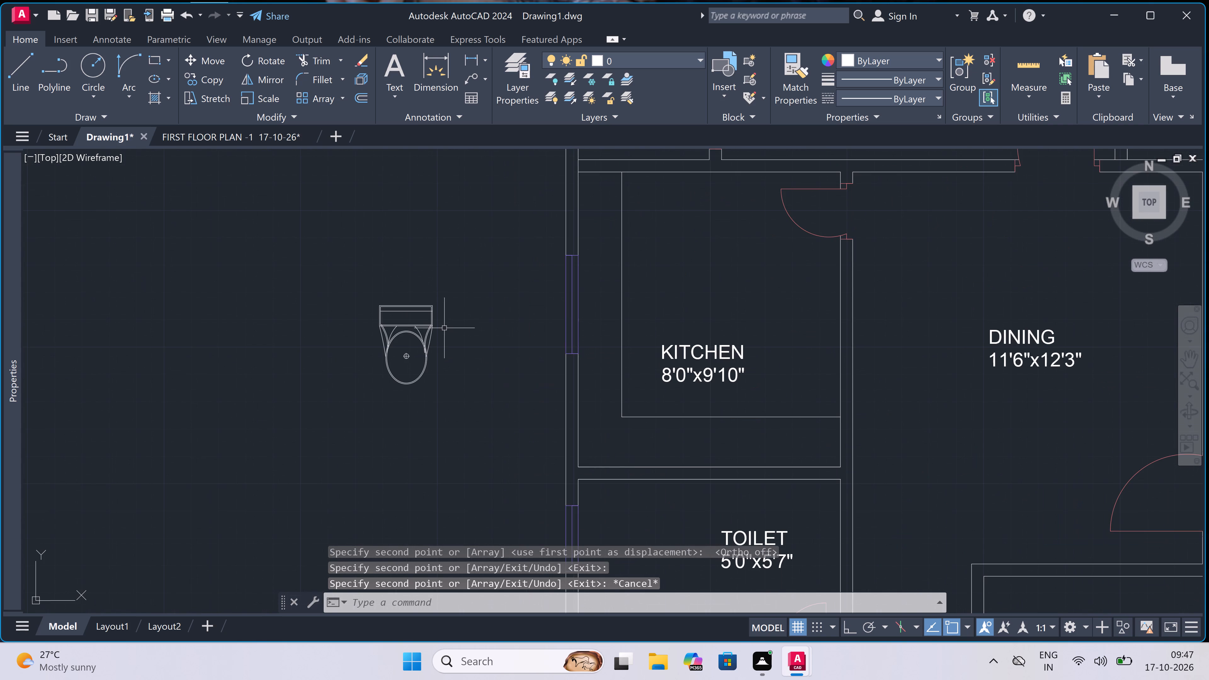
pyautogui.click(429, 327)
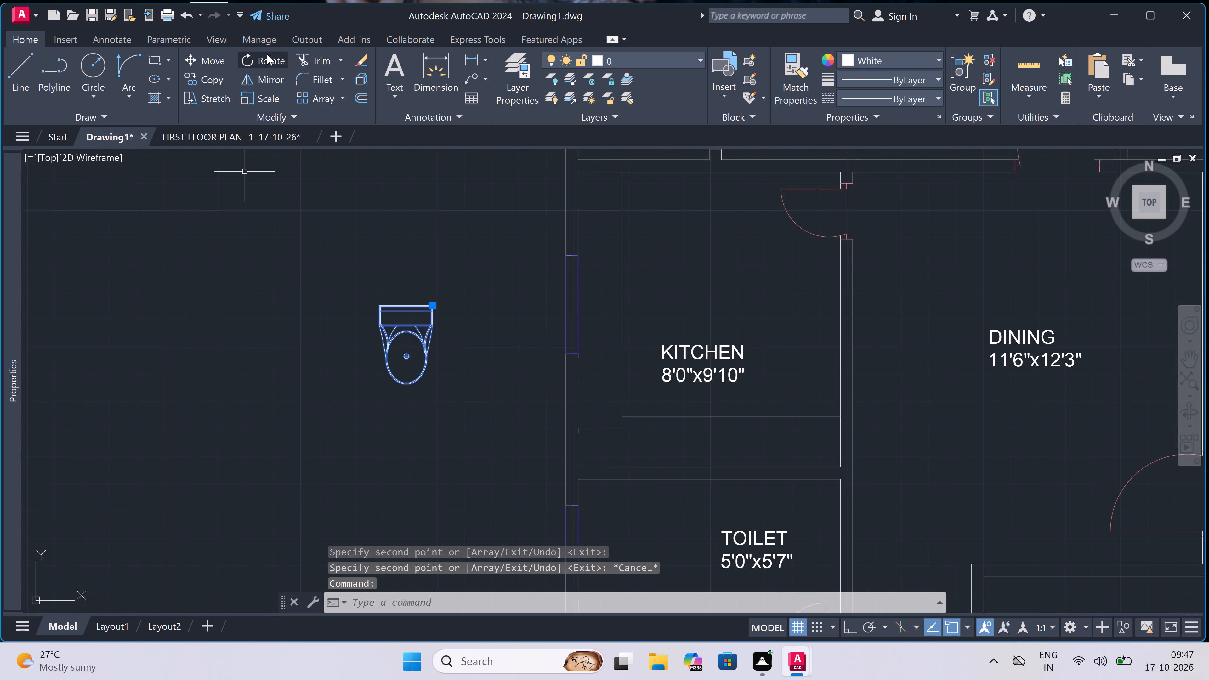
pyautogui.click(267, 54)
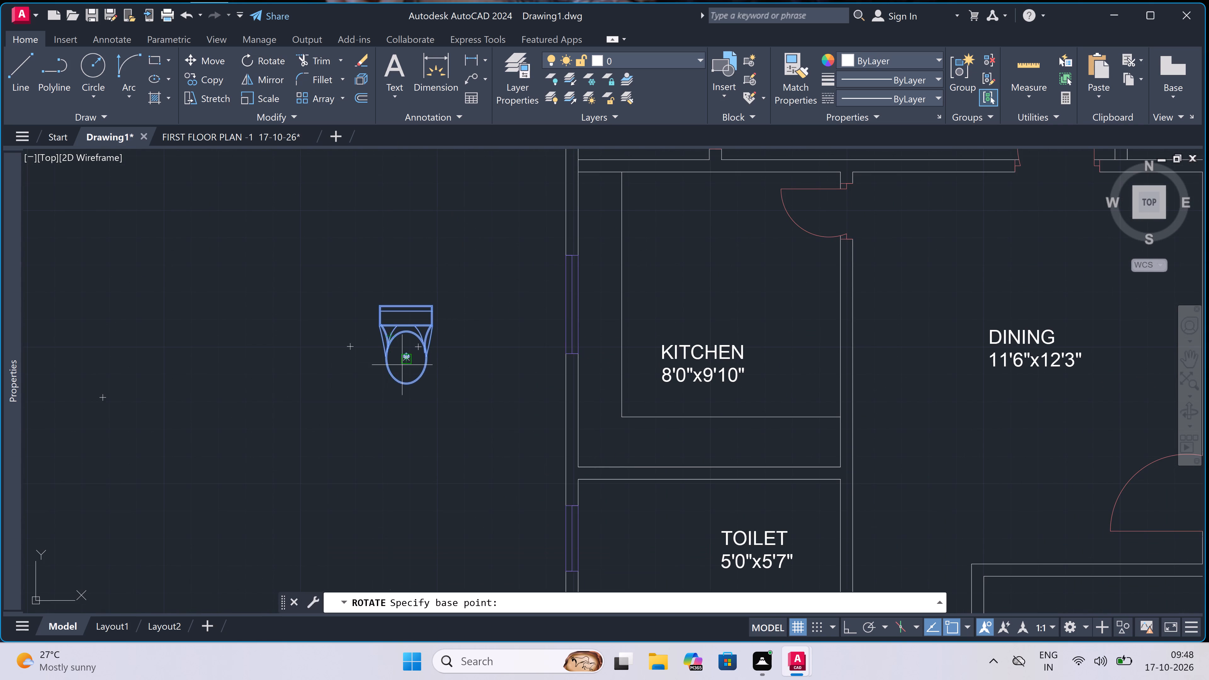
pyautogui.doubleClick(403, 365)
pyautogui.press('F8')
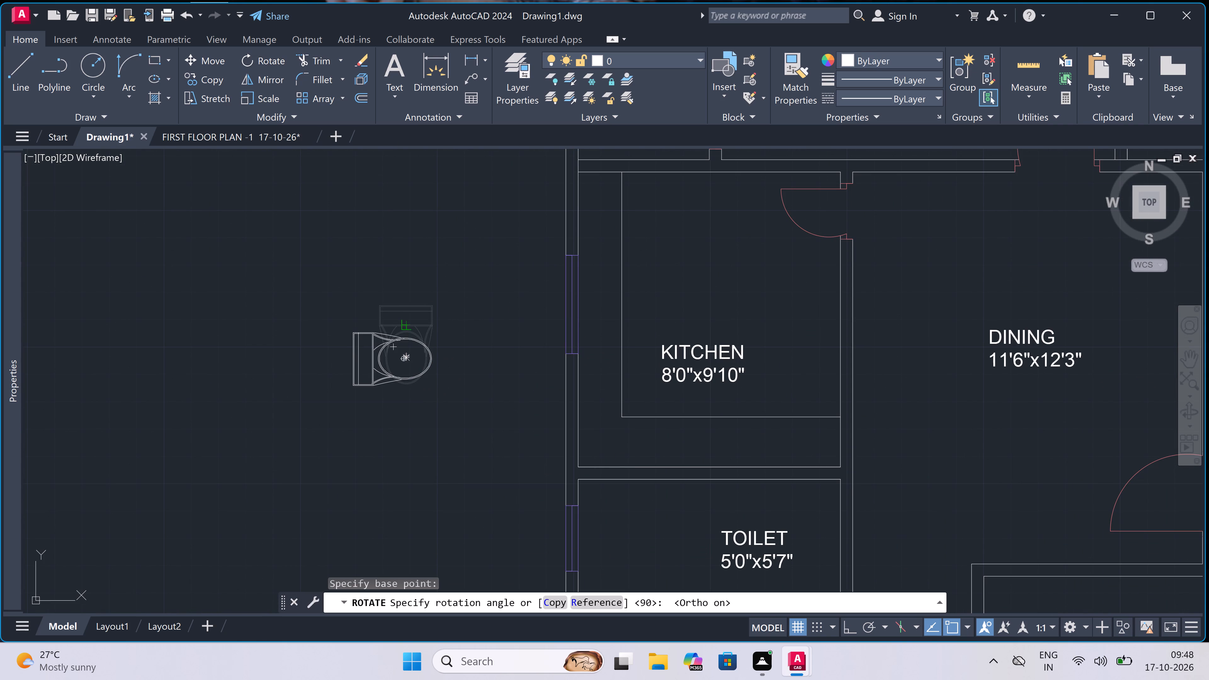
pyautogui.doubleClick(409, 294)
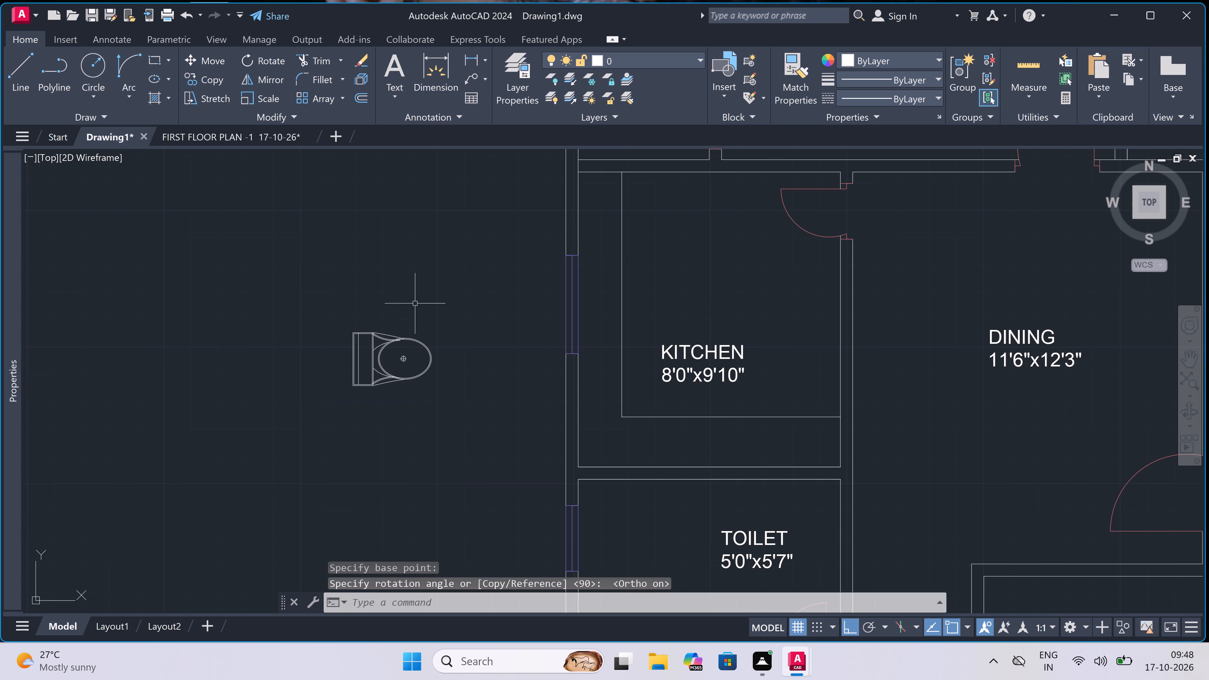
# Copy the rotated WC by its tank's back midpoint into the lower-left 5'0"x5'7" TOILET, tank beside the window, with Ortho off.
pyautogui.click(402, 356)
pyautogui.doubleClick(206, 76)
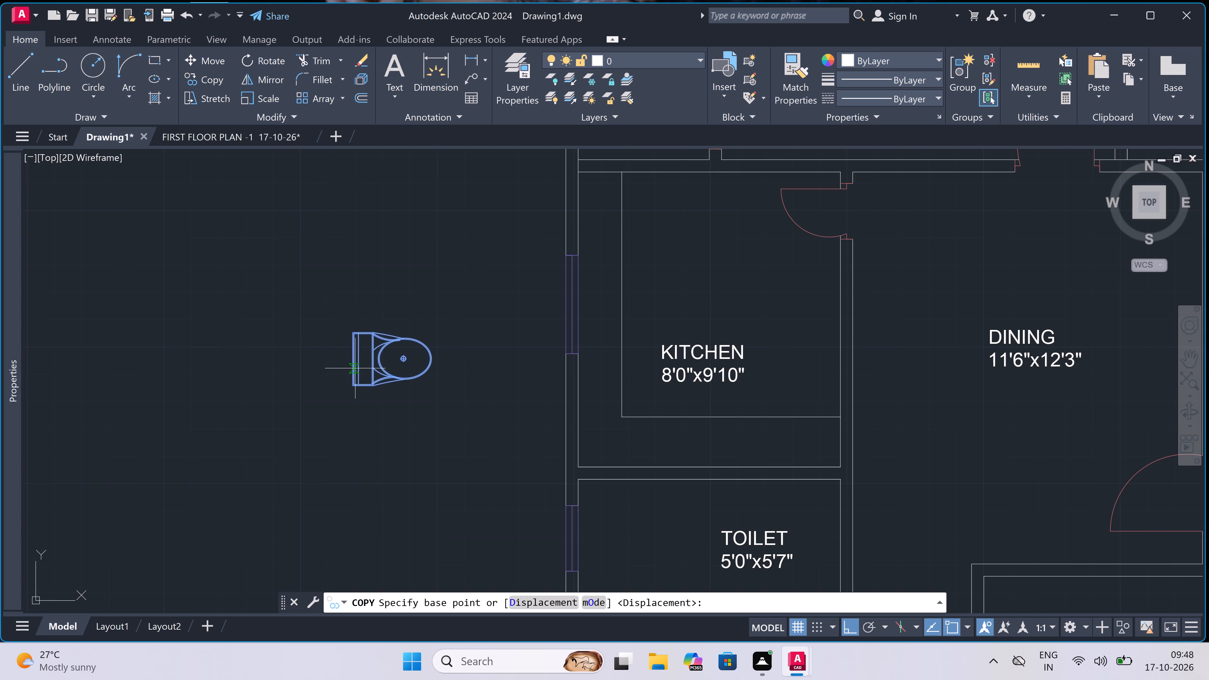
pyautogui.click(350, 361)
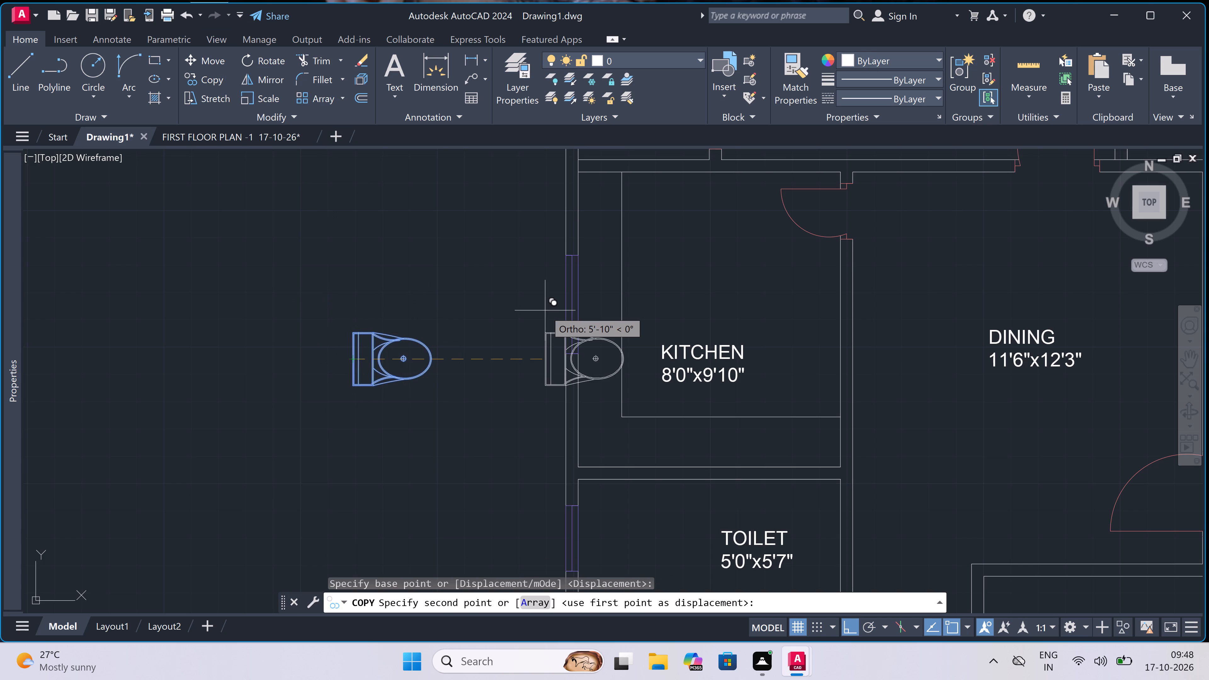
pyautogui.press('F8')
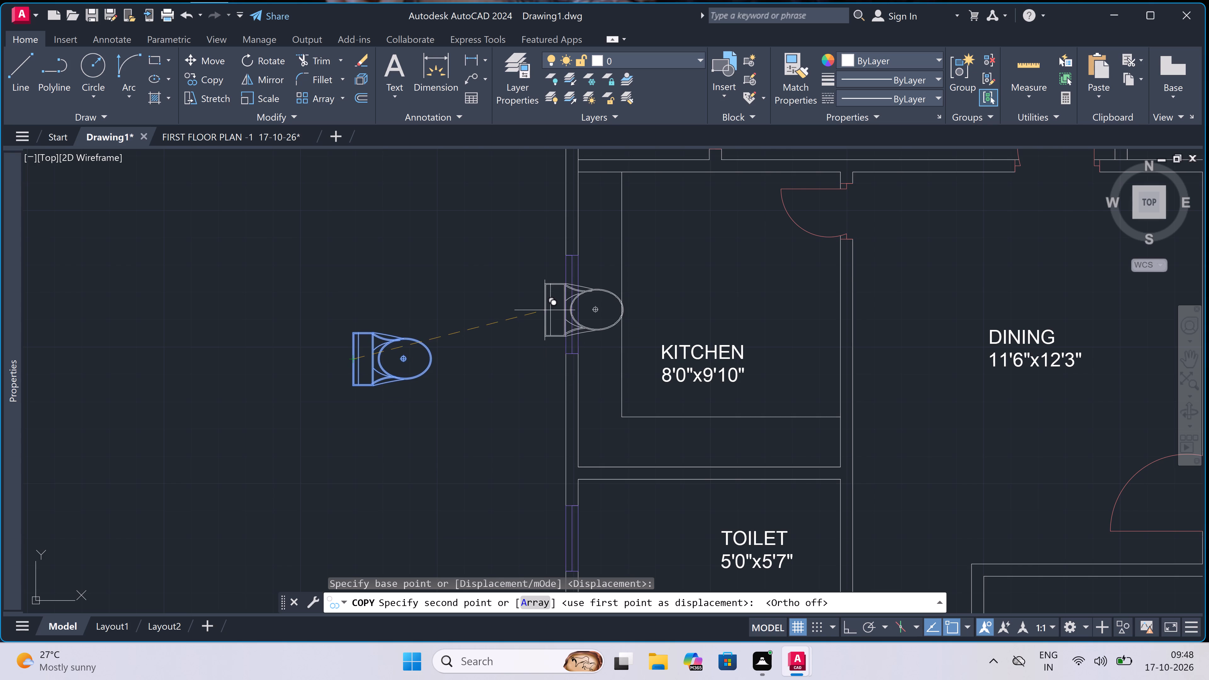
pyautogui.scroll(-3, 545, 310)
pyautogui.scroll(7, 558, 374)
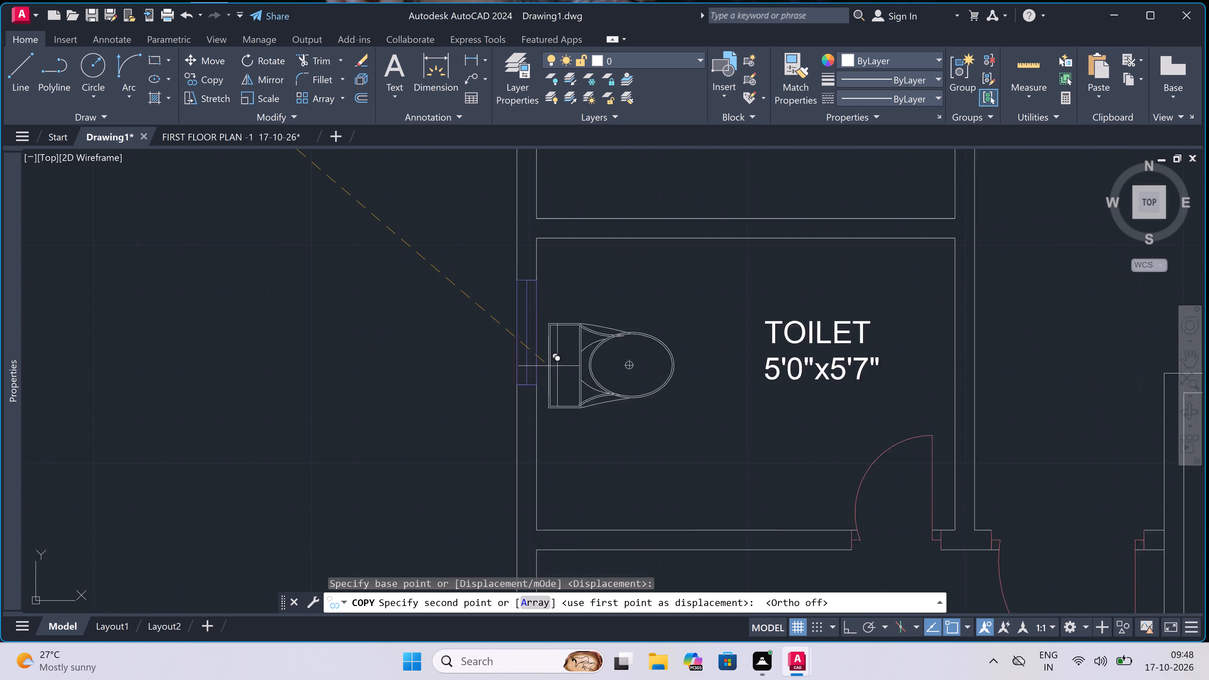
pyautogui.scroll(2, 542, 371)
pyautogui.click(522, 407)
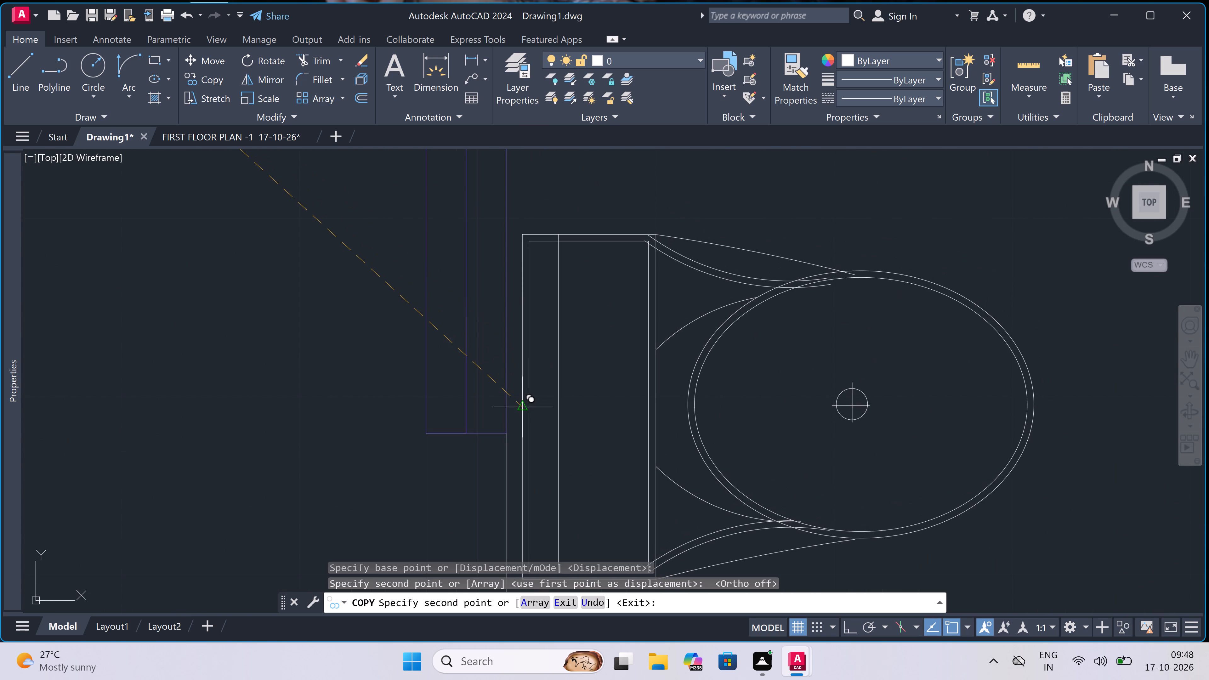
# Place another WC copy in the middle-left 4'0"x8'7" TOILET below the crossed shaft, with the tank against the outer wall.
pyautogui.scroll(-9, 522, 406)
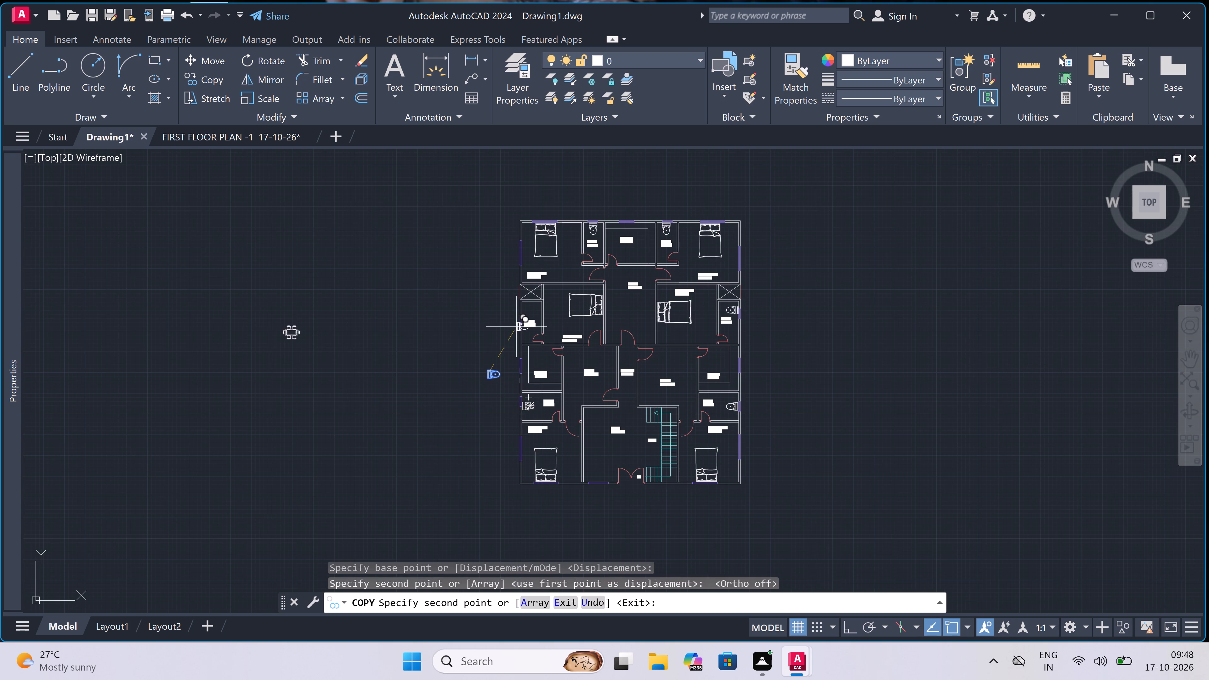
pyautogui.scroll(4, 509, 292)
pyautogui.scroll(3, 562, 345)
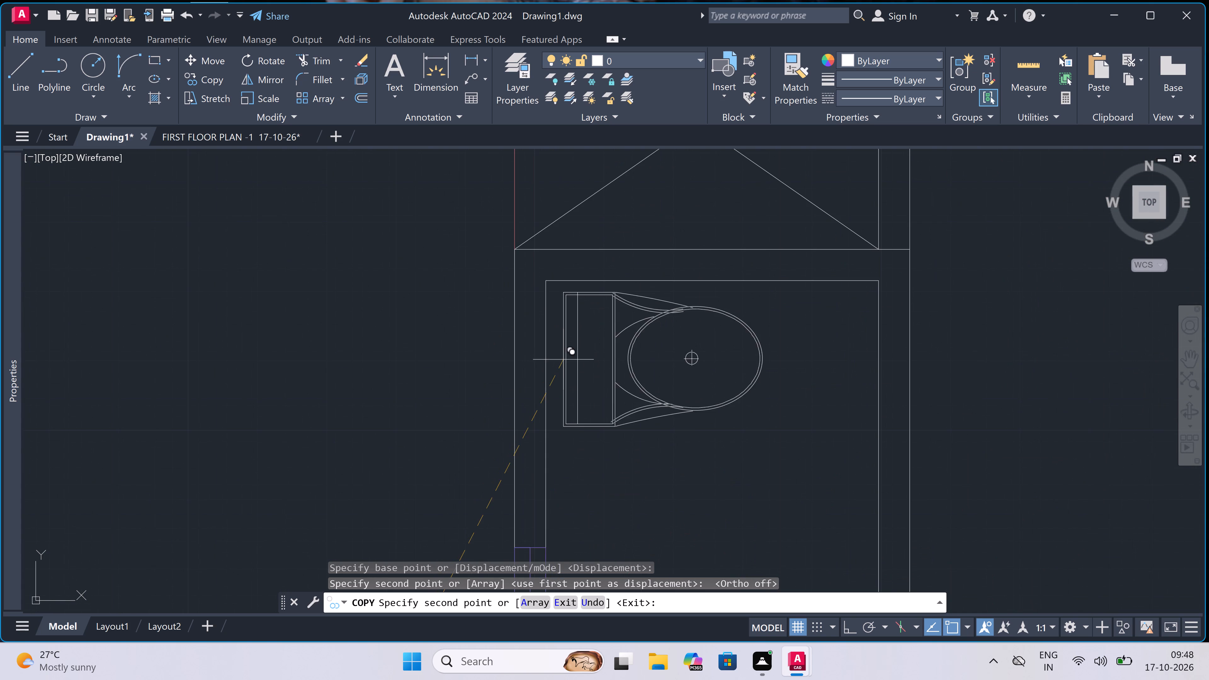
pyautogui.scroll(-3, 557, 456)
pyautogui.scroll(3, 558, 467)
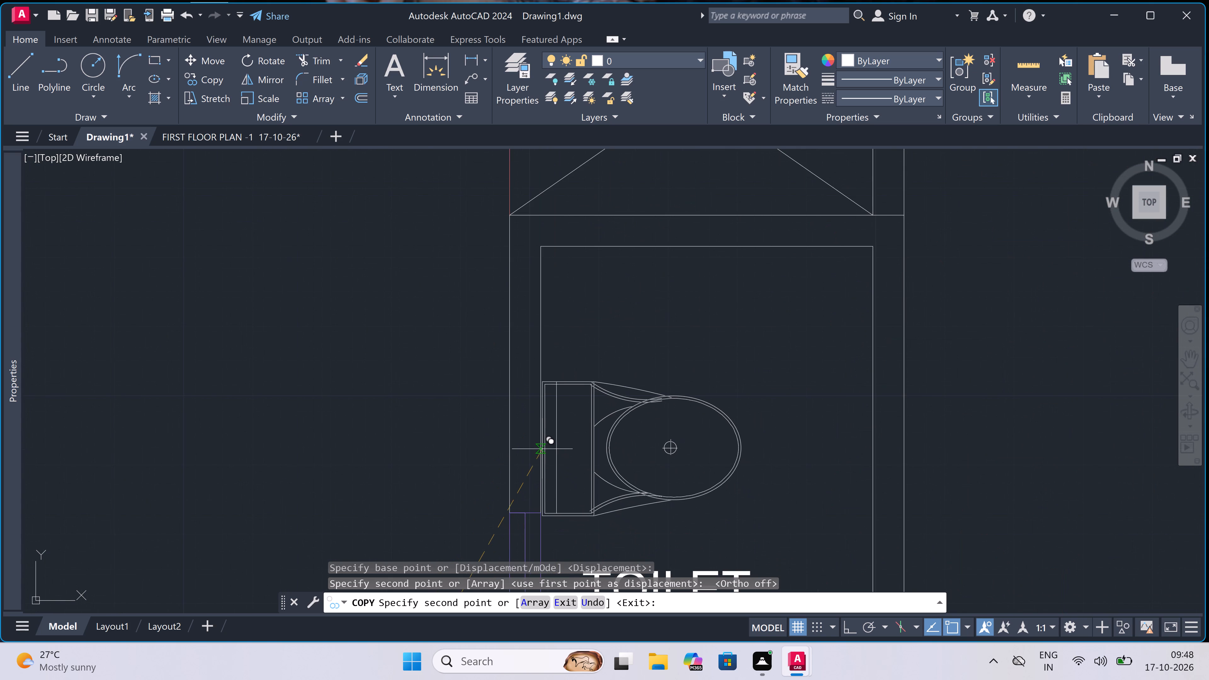
pyautogui.scroll(3, 543, 445)
pyautogui.click(544, 444)
pyautogui.scroll(-3, 506, 376)
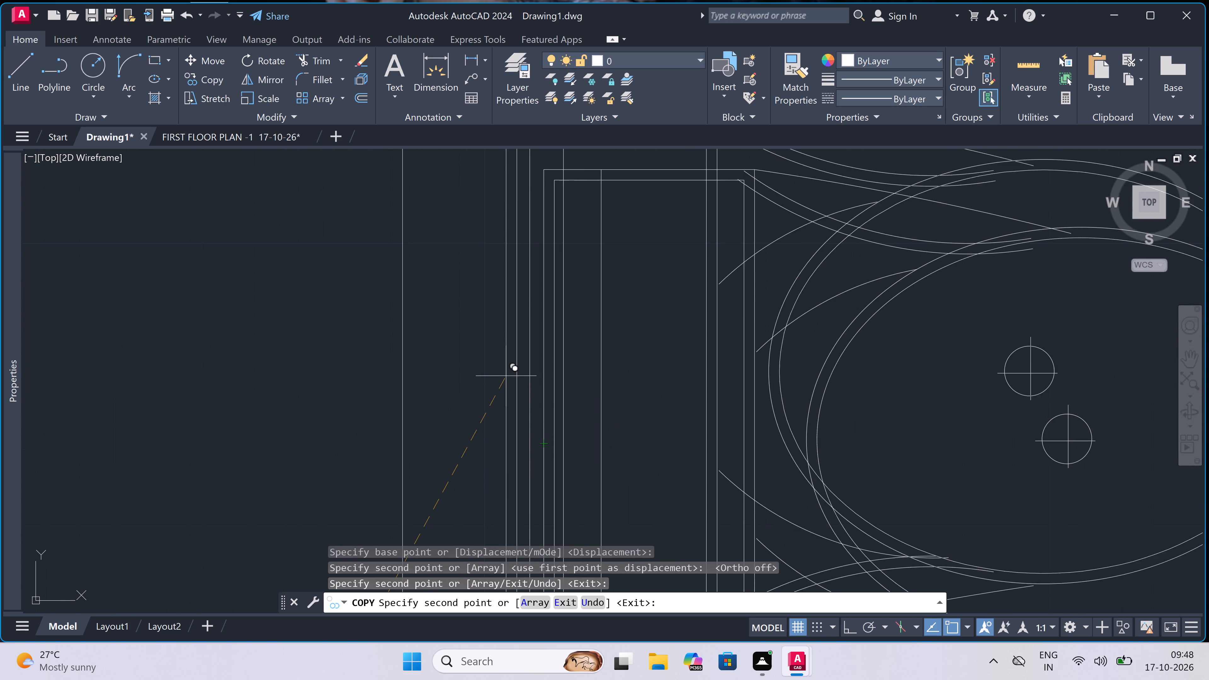
pyautogui.scroll(-7, 506, 376)
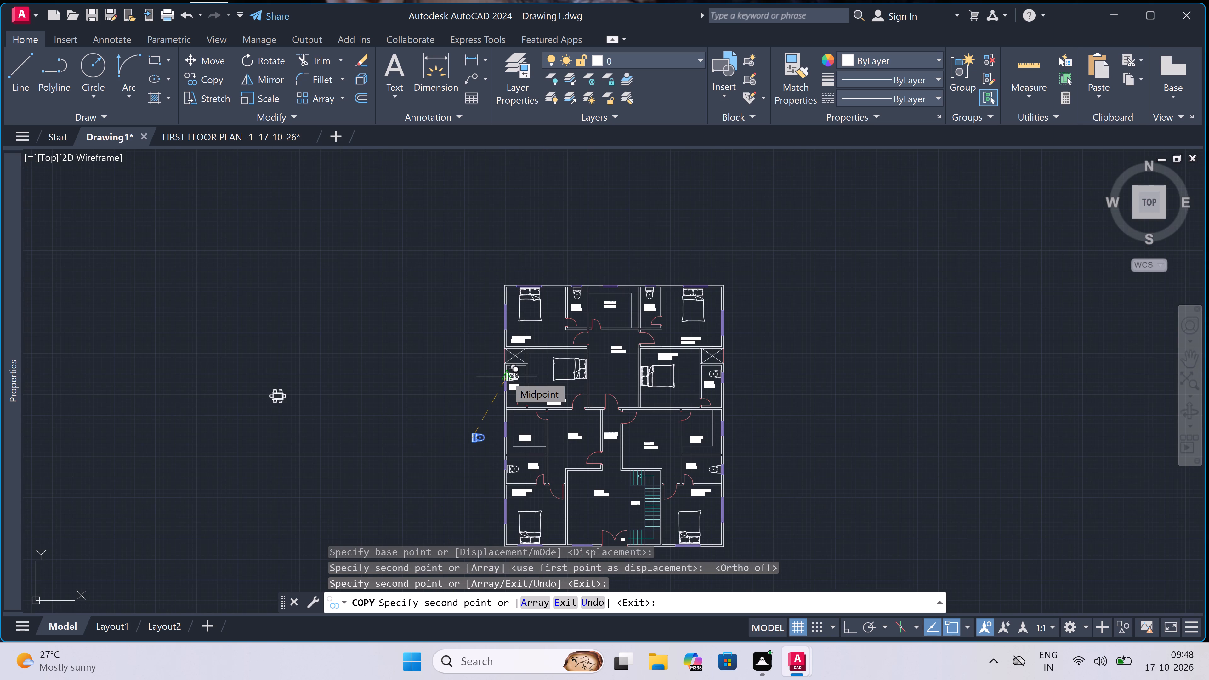
pyautogui.press('Escape')
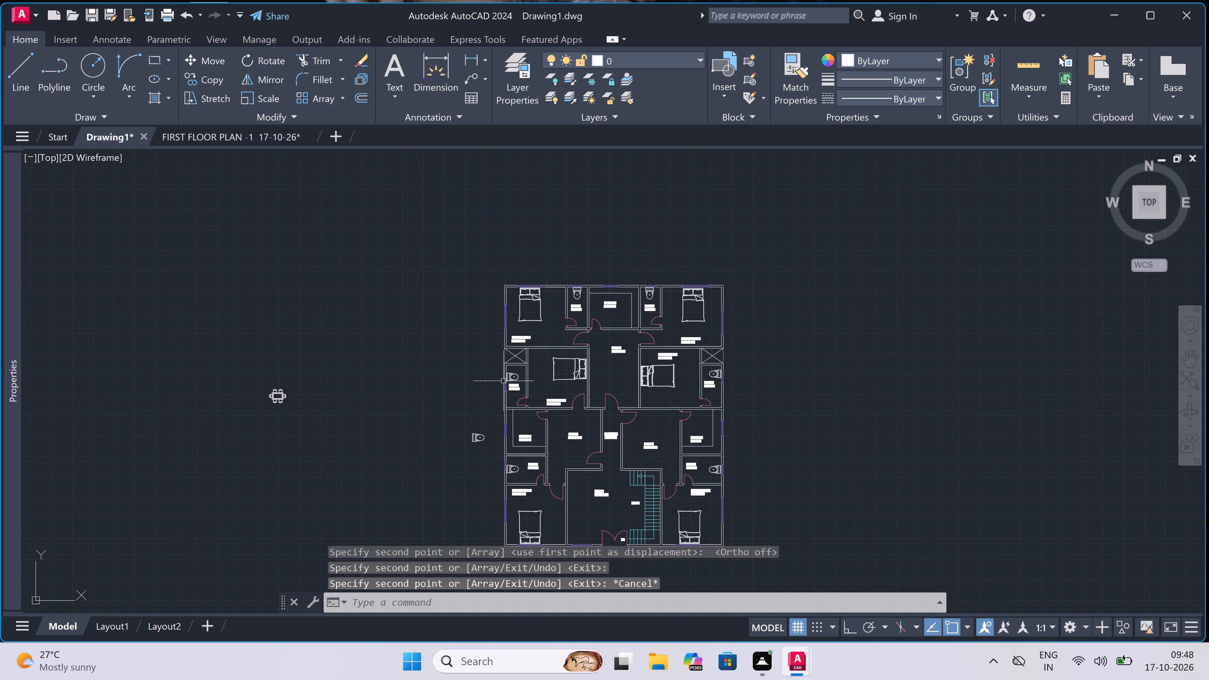
# Delete the original WC beside the plan.
pyautogui.scroll(2, 482, 459)
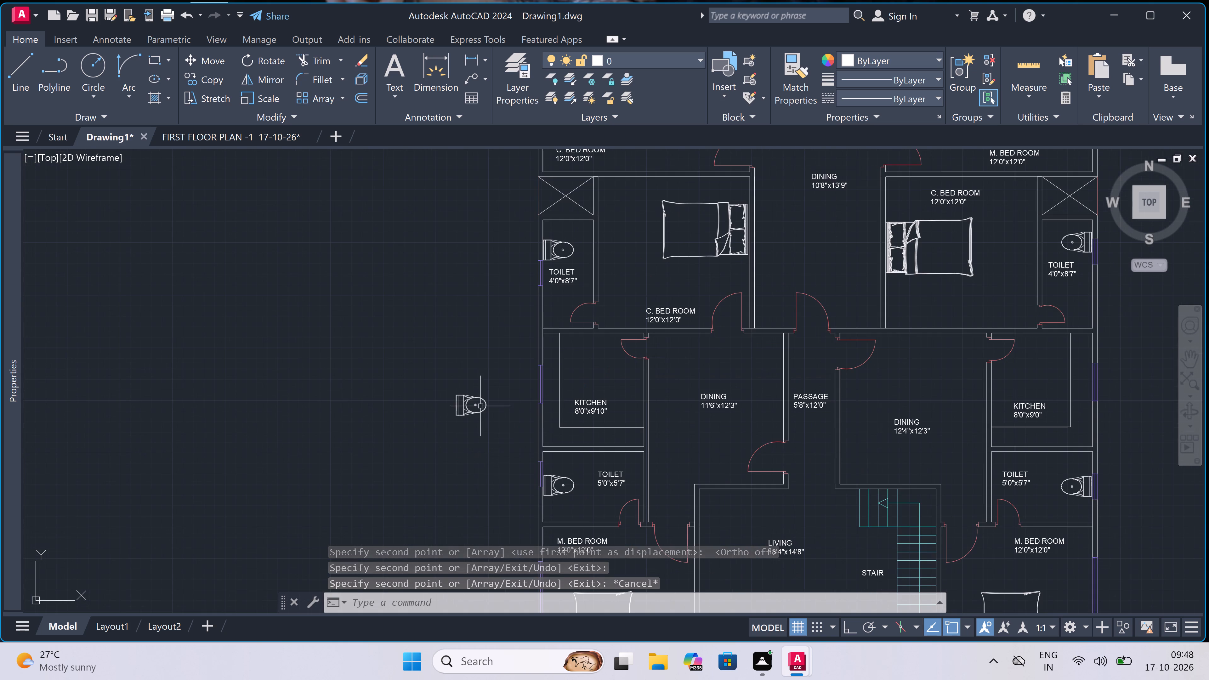
pyautogui.click(500, 377)
pyautogui.doubleClick(402, 467)
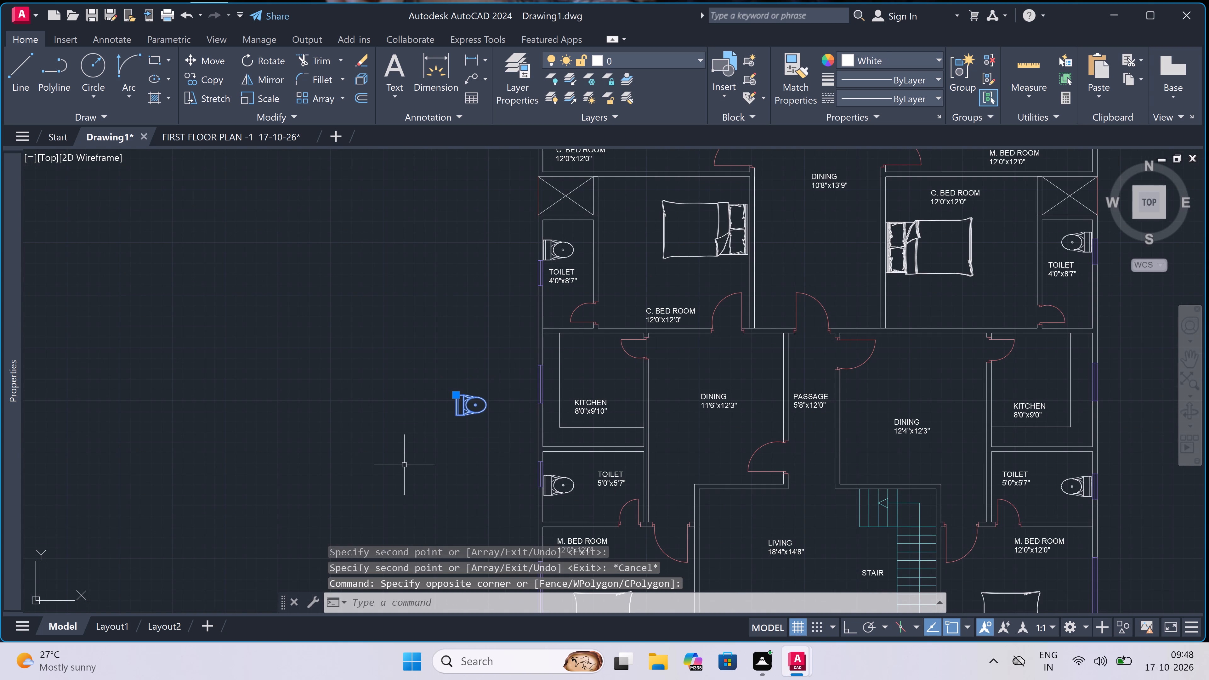
pyautogui.press('Delete')
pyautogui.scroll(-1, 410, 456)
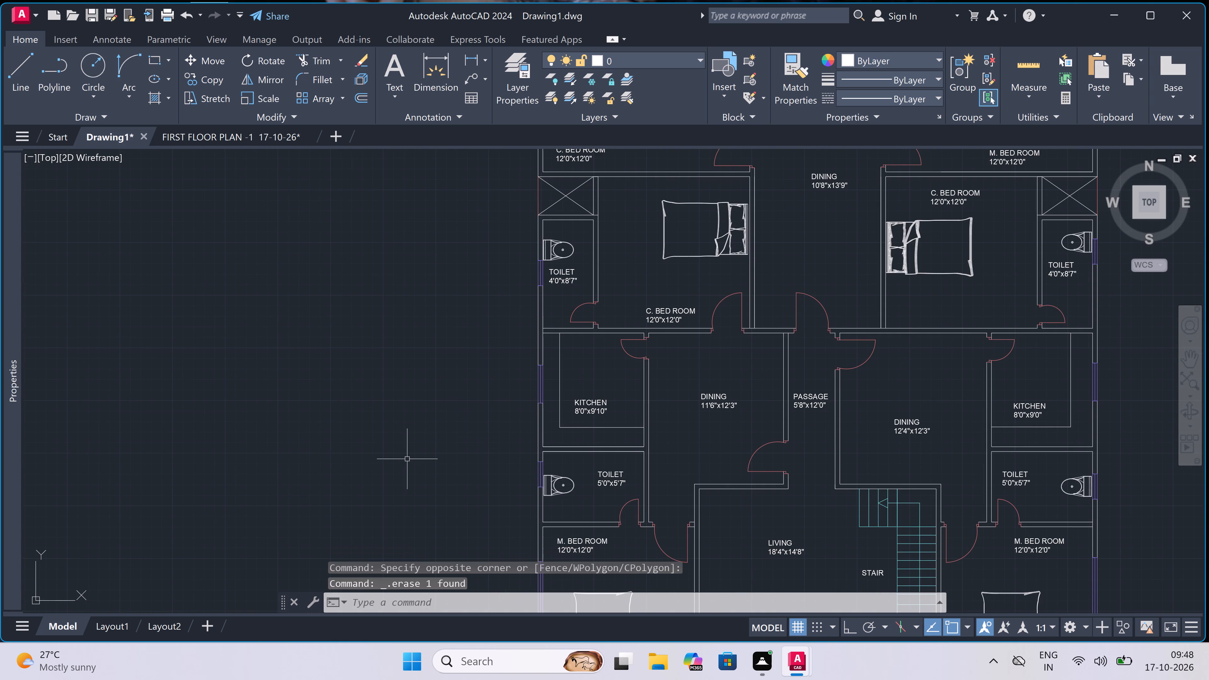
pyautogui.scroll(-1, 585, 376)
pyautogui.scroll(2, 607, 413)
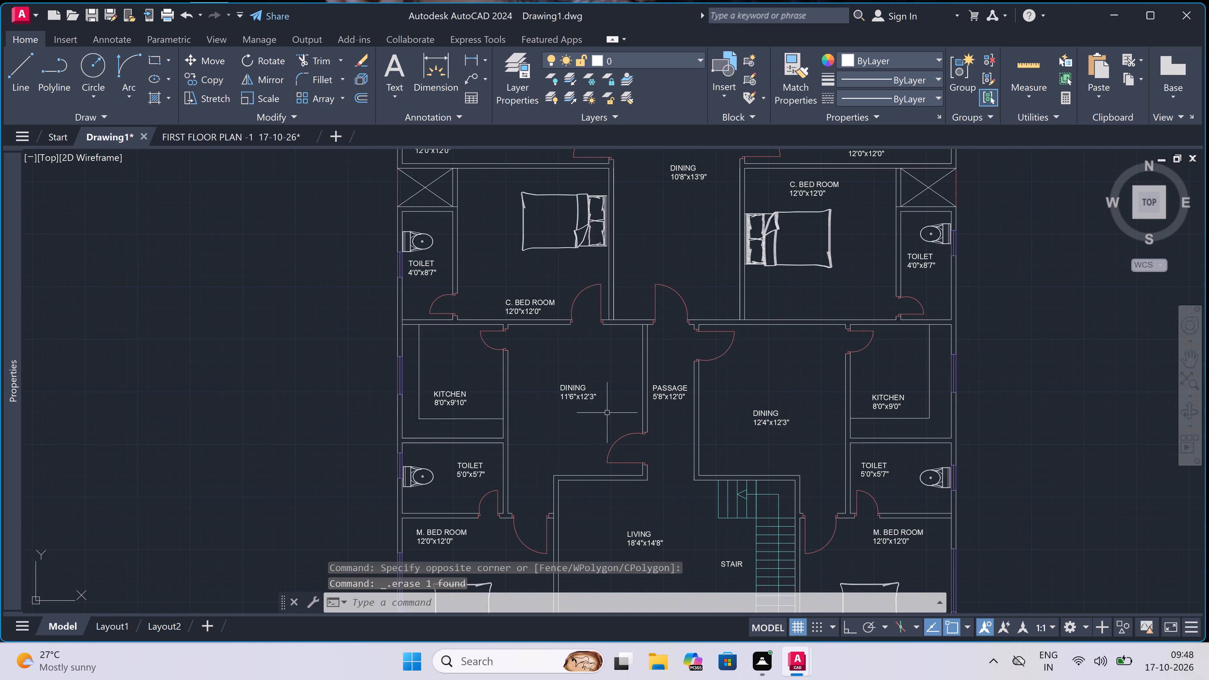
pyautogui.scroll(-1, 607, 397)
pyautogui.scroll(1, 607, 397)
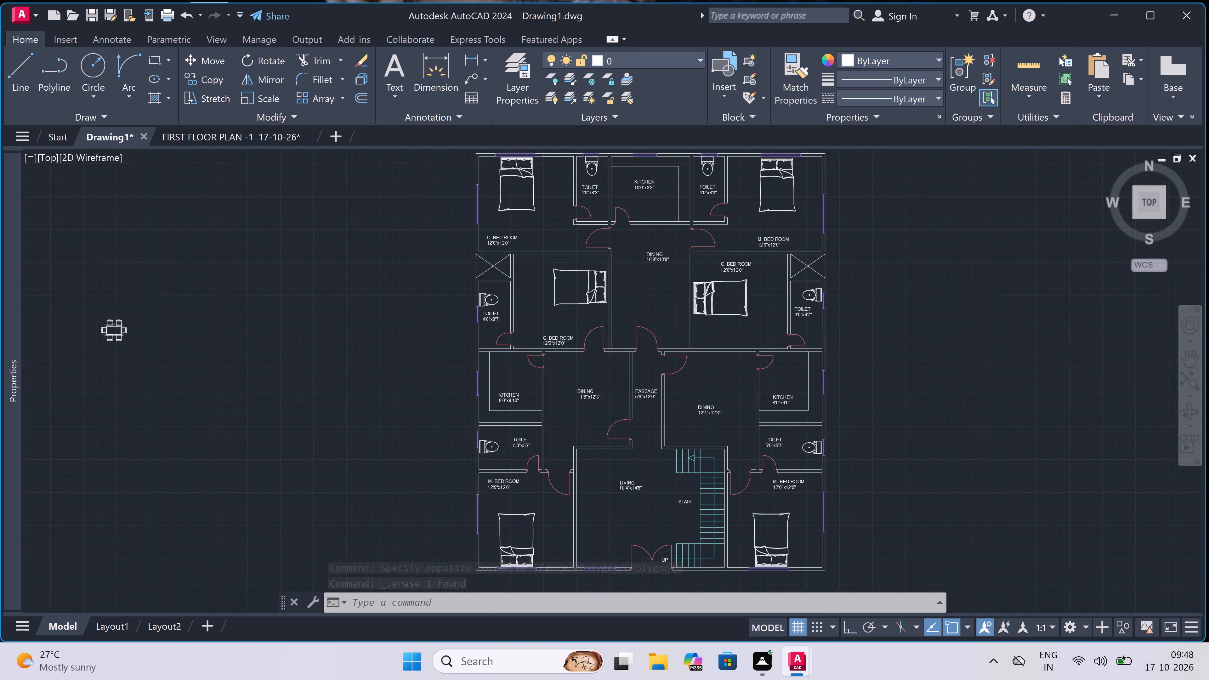
# Move the DINING 11'6"x12'3" label straight down about 4'-9", toward the room's lower wall.
pyautogui.scroll(1, 551, 393)
pyautogui.click(575, 389)
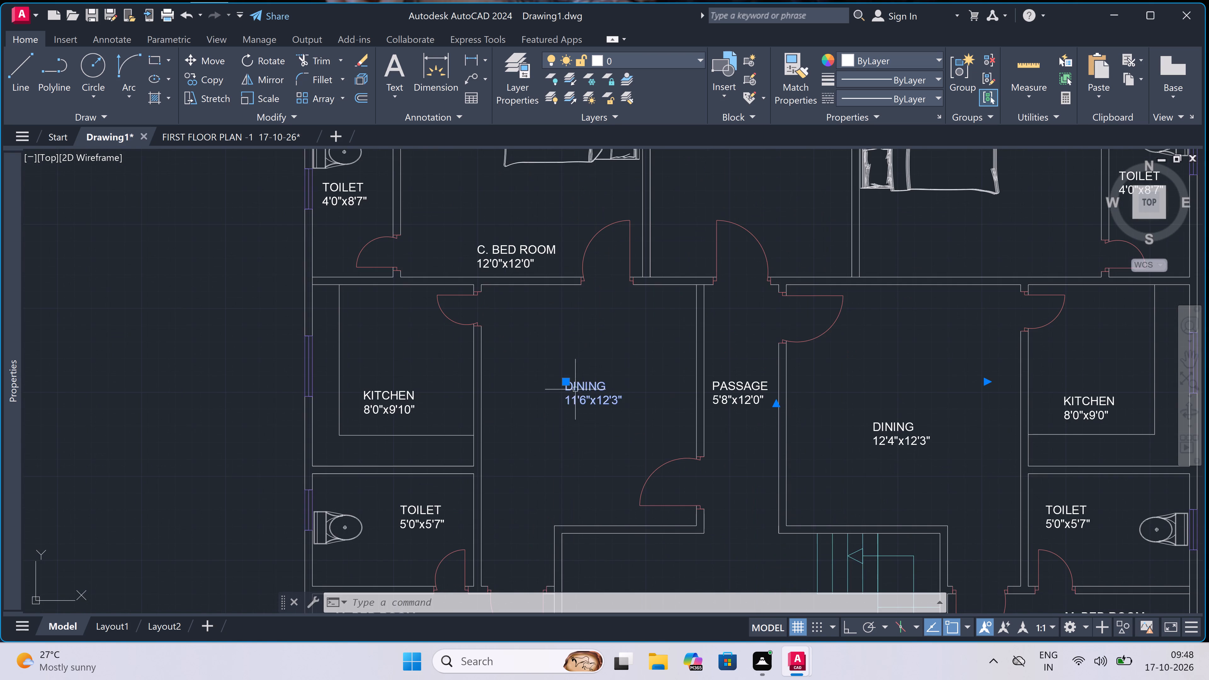
pyautogui.tripleClick(565, 380)
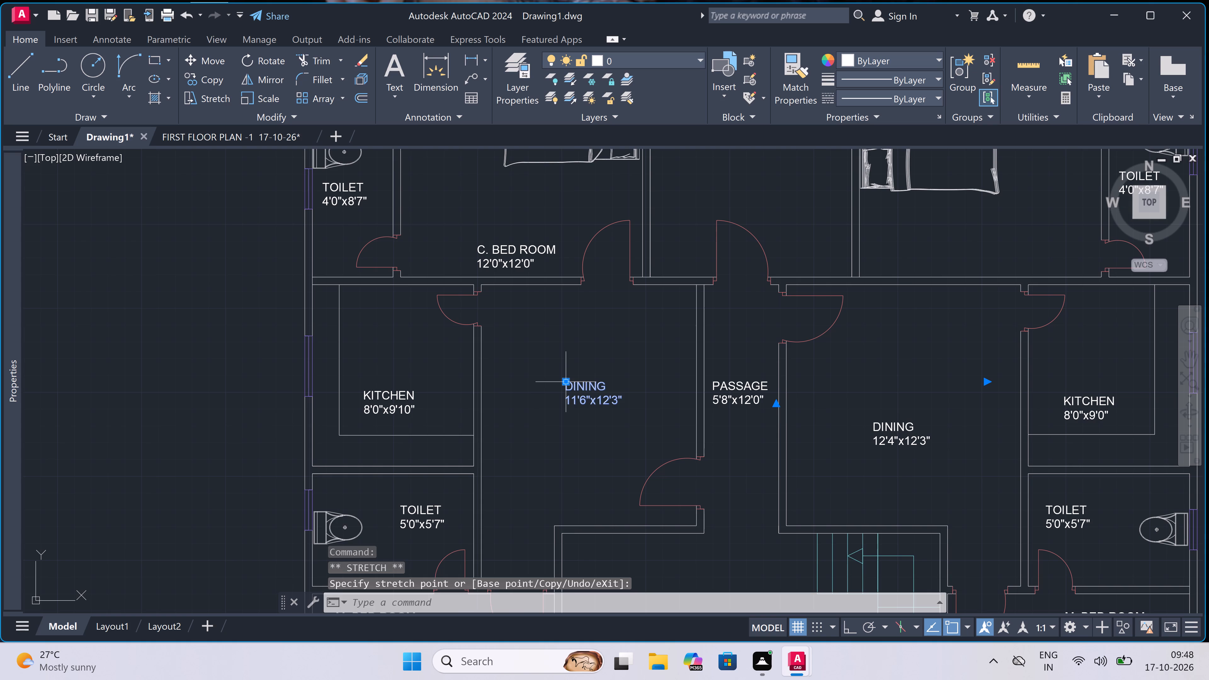
pyautogui.click(565, 379)
pyautogui.click(570, 477)
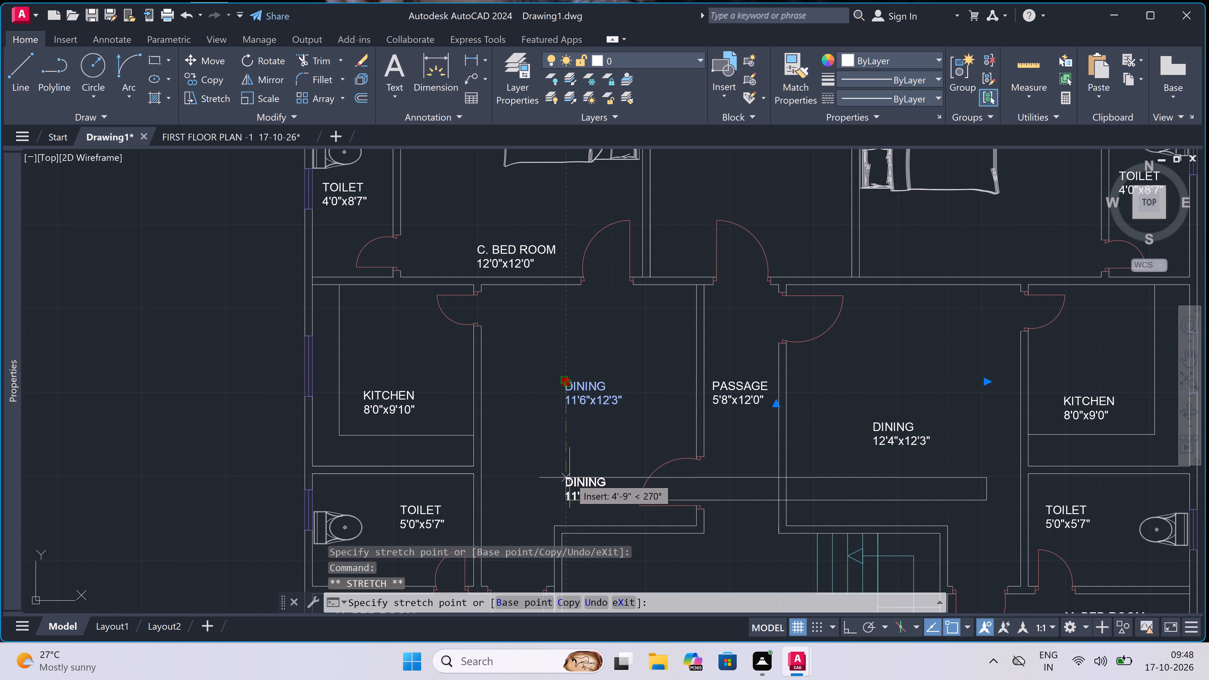
pyautogui.press('Escape')
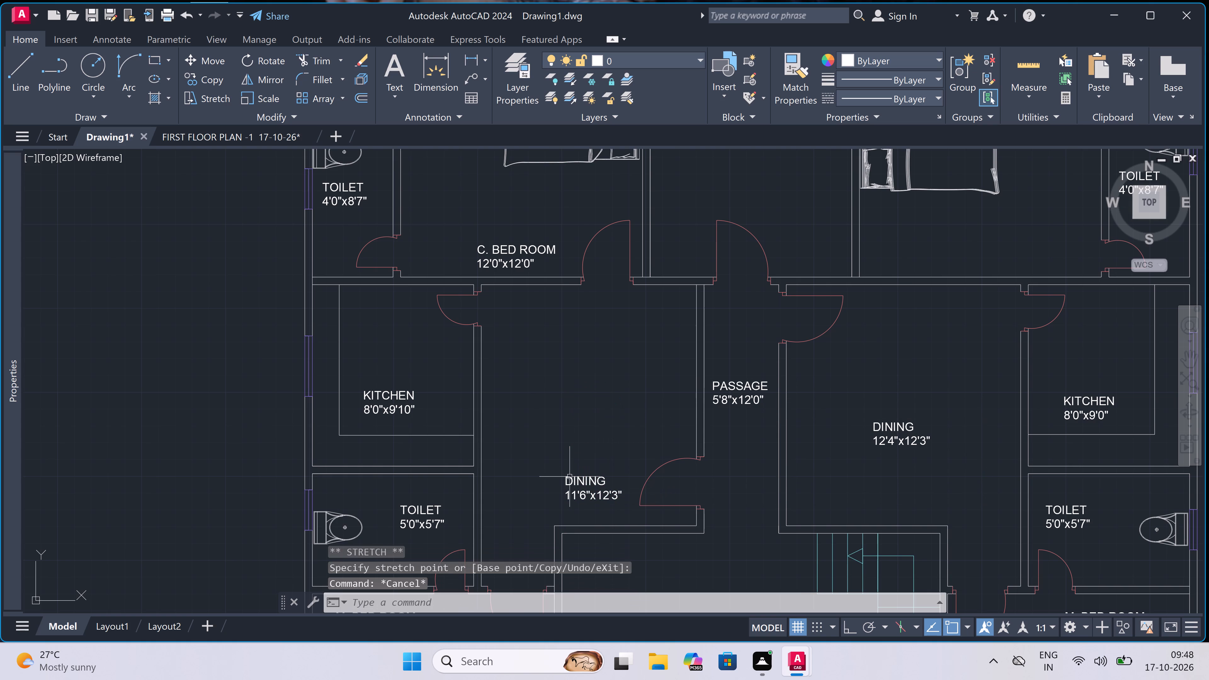
# Move the DINING 12'4"x12'3" label down and left, to the room's lower-left corner area.
pyautogui.scroll(-1, 570, 477)
pyautogui.scroll(1, 570, 476)
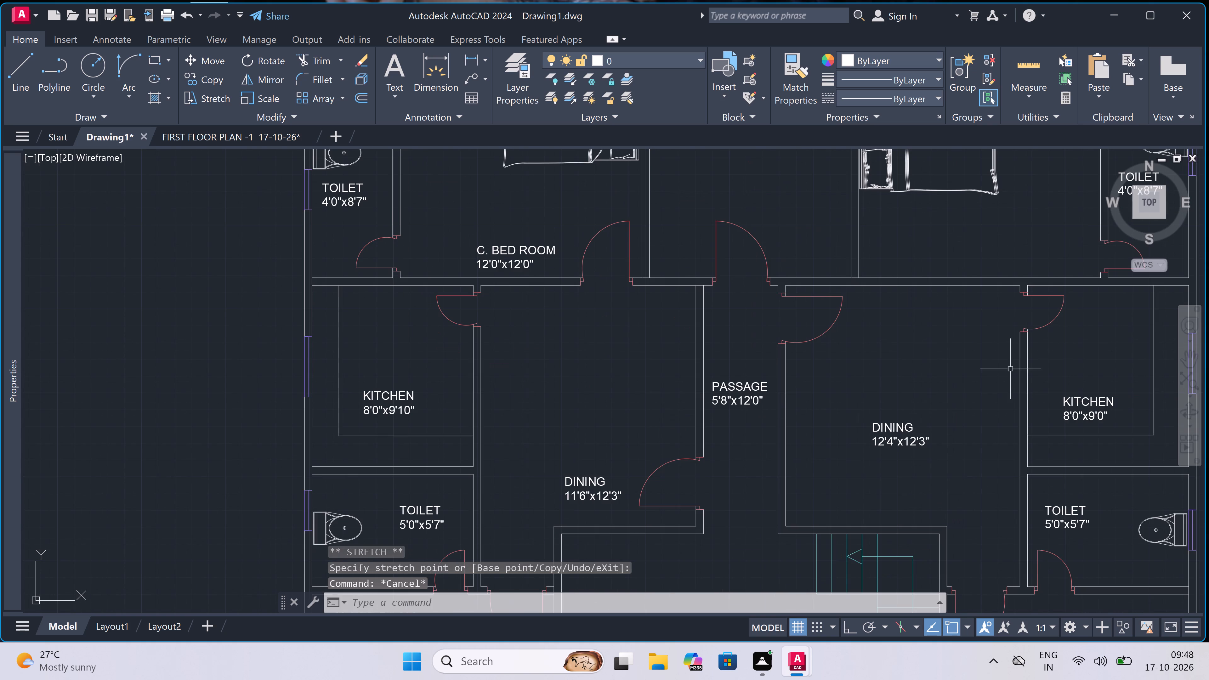
pyautogui.click(910, 429)
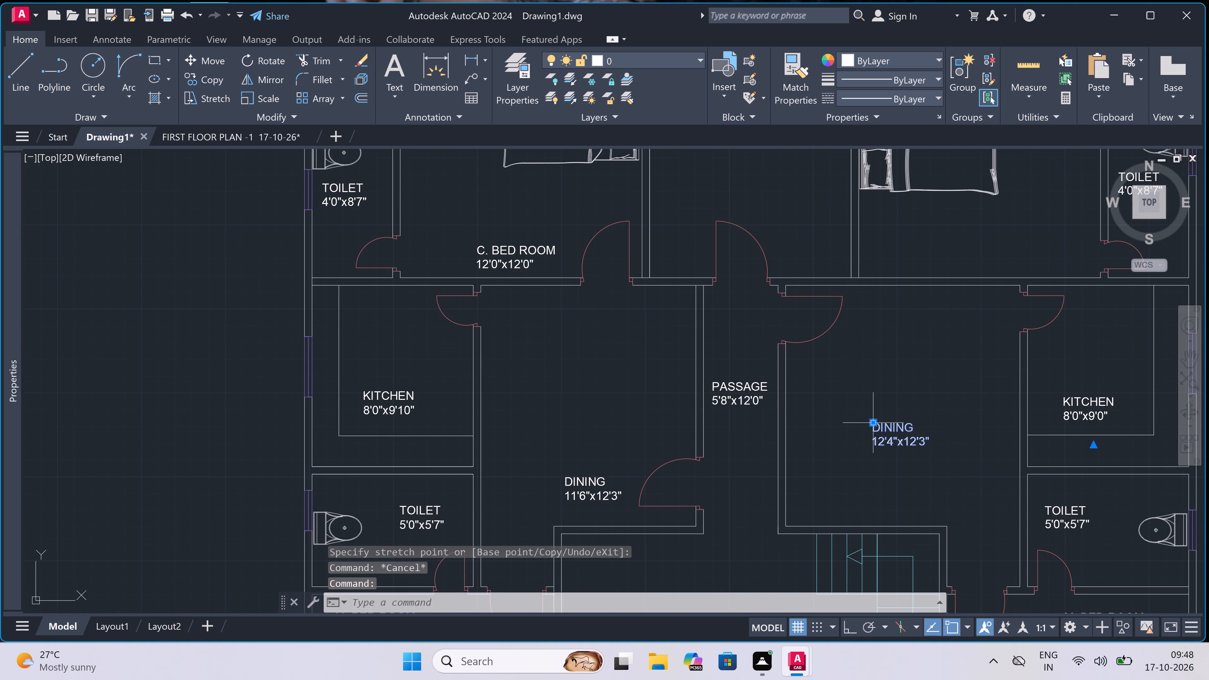
pyautogui.click(872, 423)
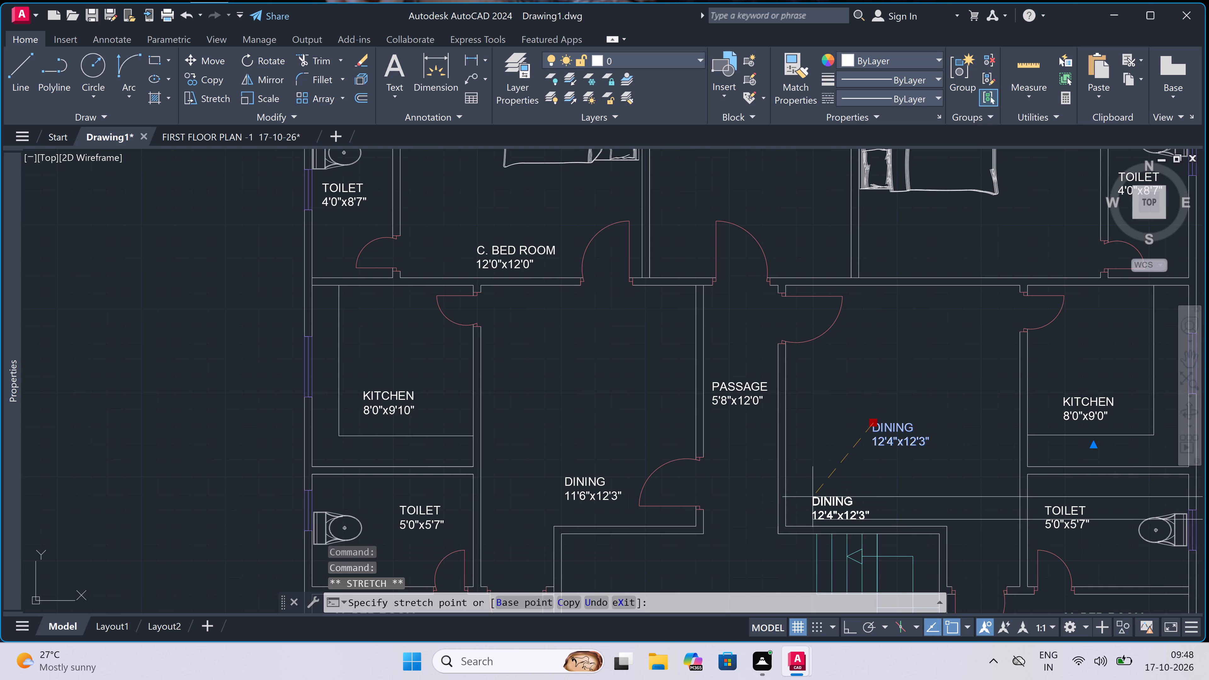
pyautogui.moveTo(818, 487); pyautogui.dragTo(814, 481)
pyautogui.press('Escape')
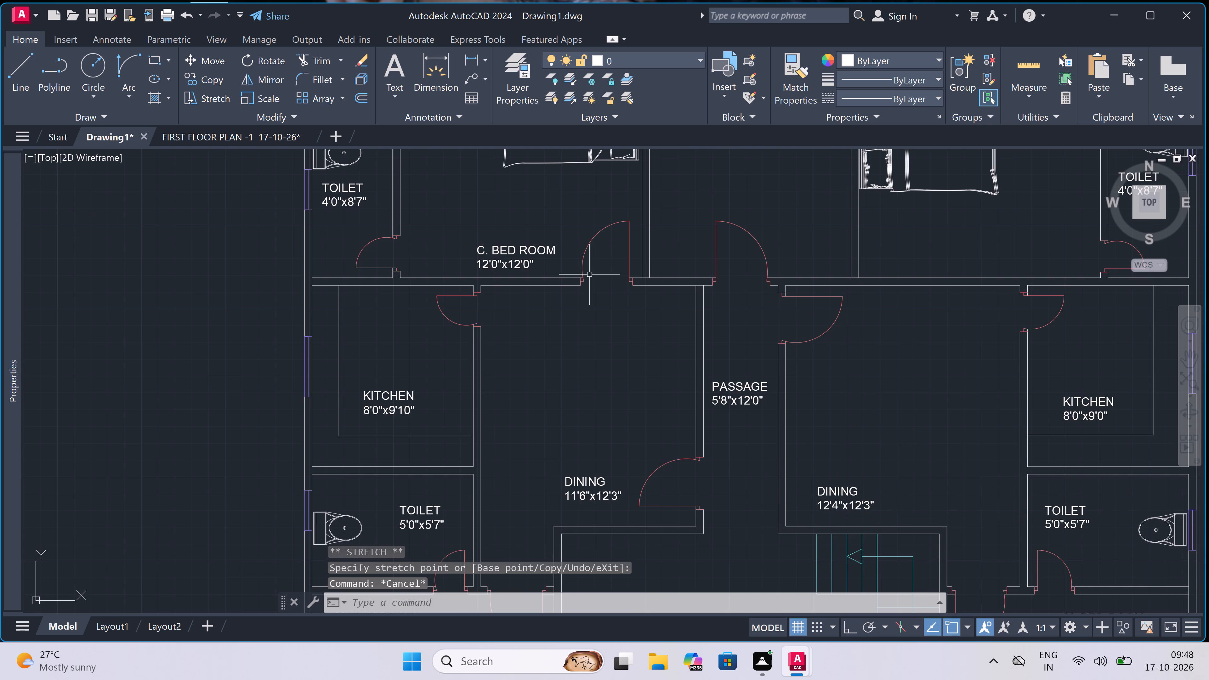
# Copy the dining set beside the plan by its table's center into the 11'6"x12'3" DINING, above the room label near the kitchen wall.
pyautogui.scroll(-4, 638, 336)
pyautogui.scroll(1, 473, 331)
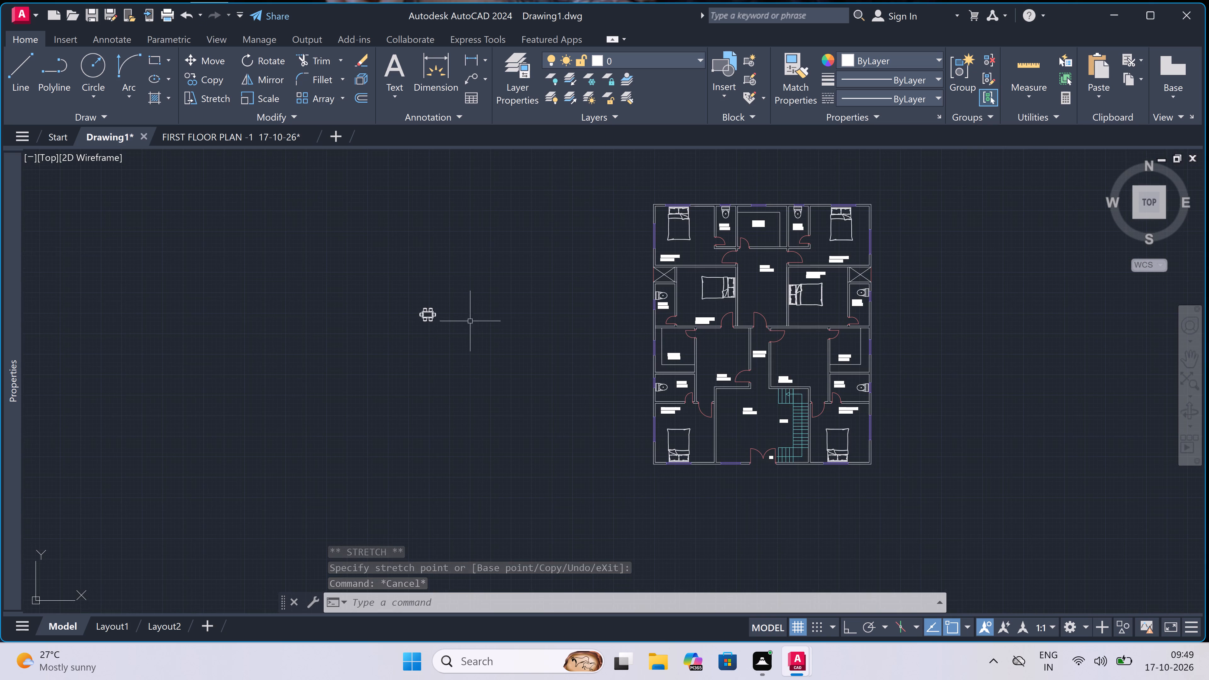
pyautogui.click(458, 283)
pyautogui.doubleClick(387, 370)
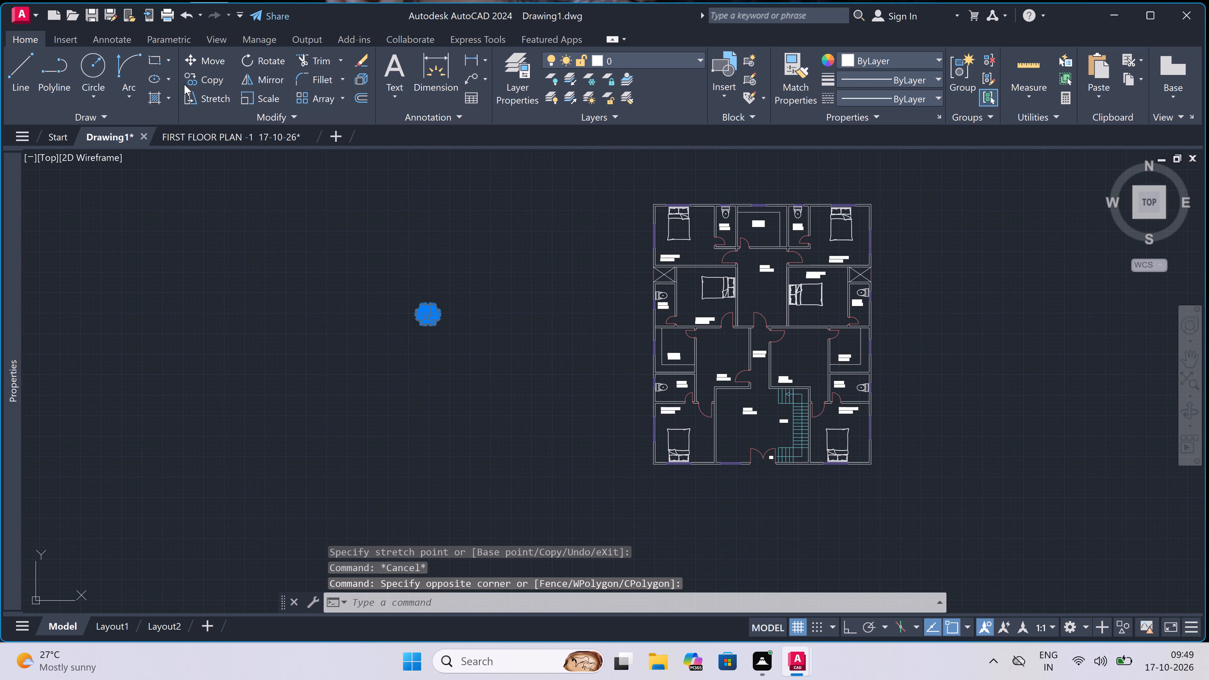
pyautogui.click(201, 74)
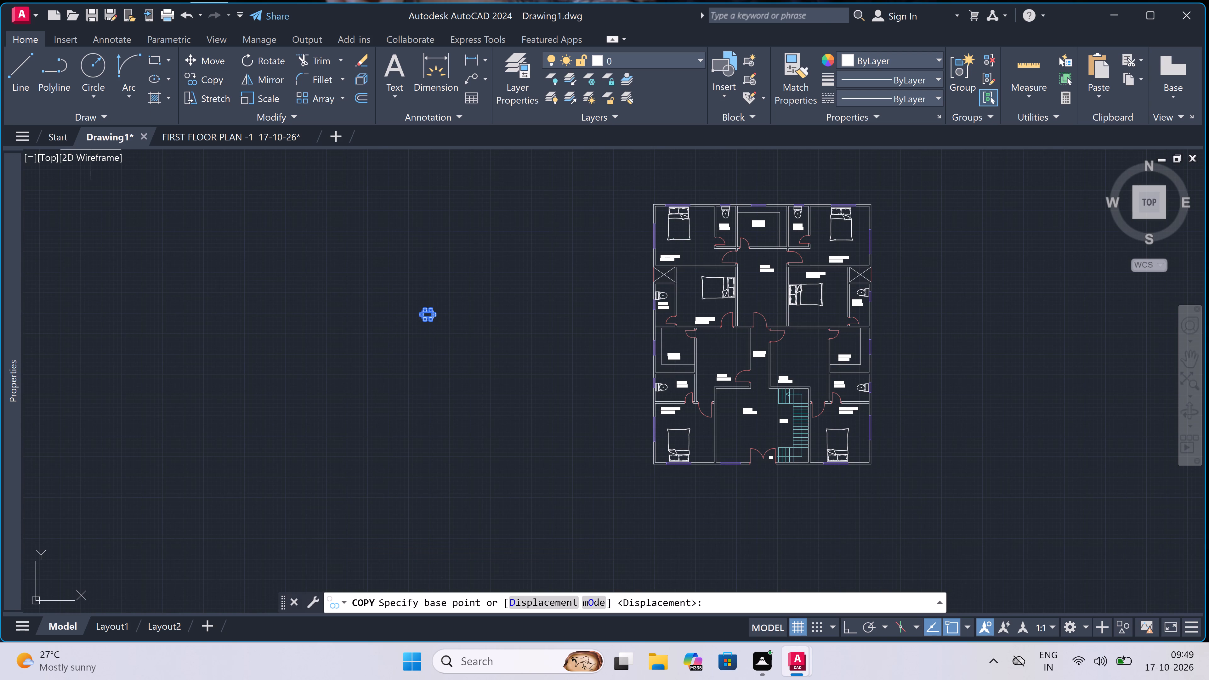
pyautogui.scroll(1, 424, 333)
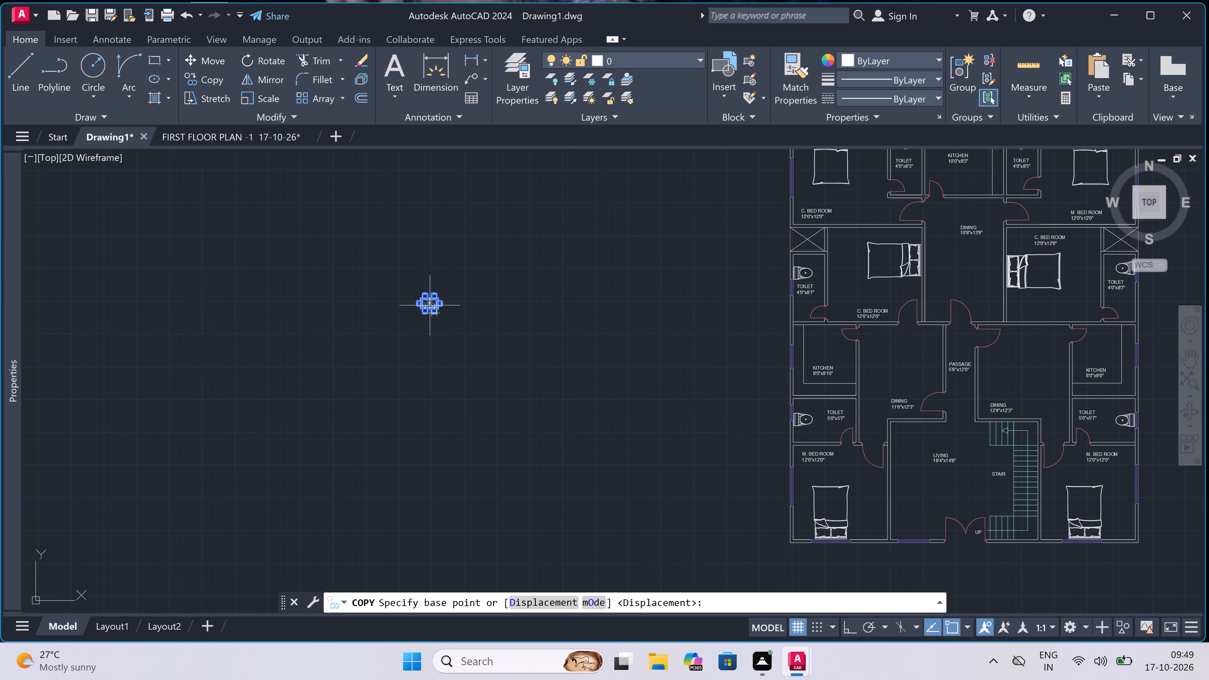
pyautogui.click(430, 303)
pyautogui.scroll(-4, 418, 399)
pyautogui.scroll(4, 522, 389)
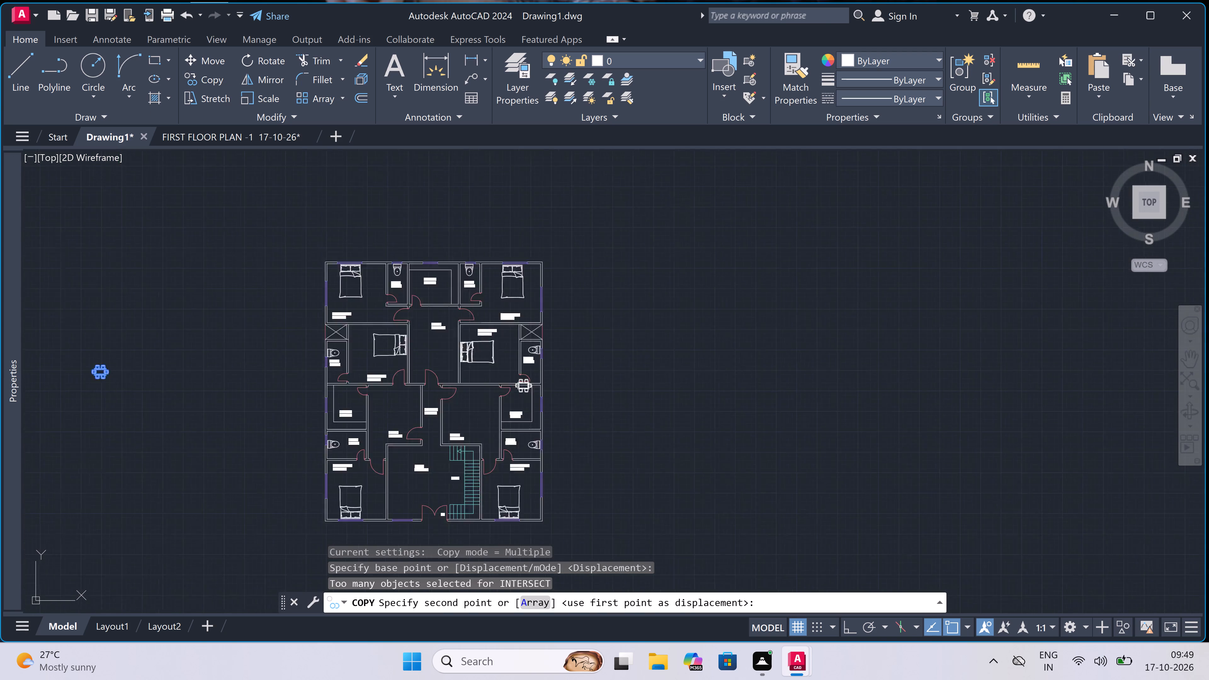
pyautogui.scroll(-3, 405, 402)
pyautogui.scroll(5, 373, 407)
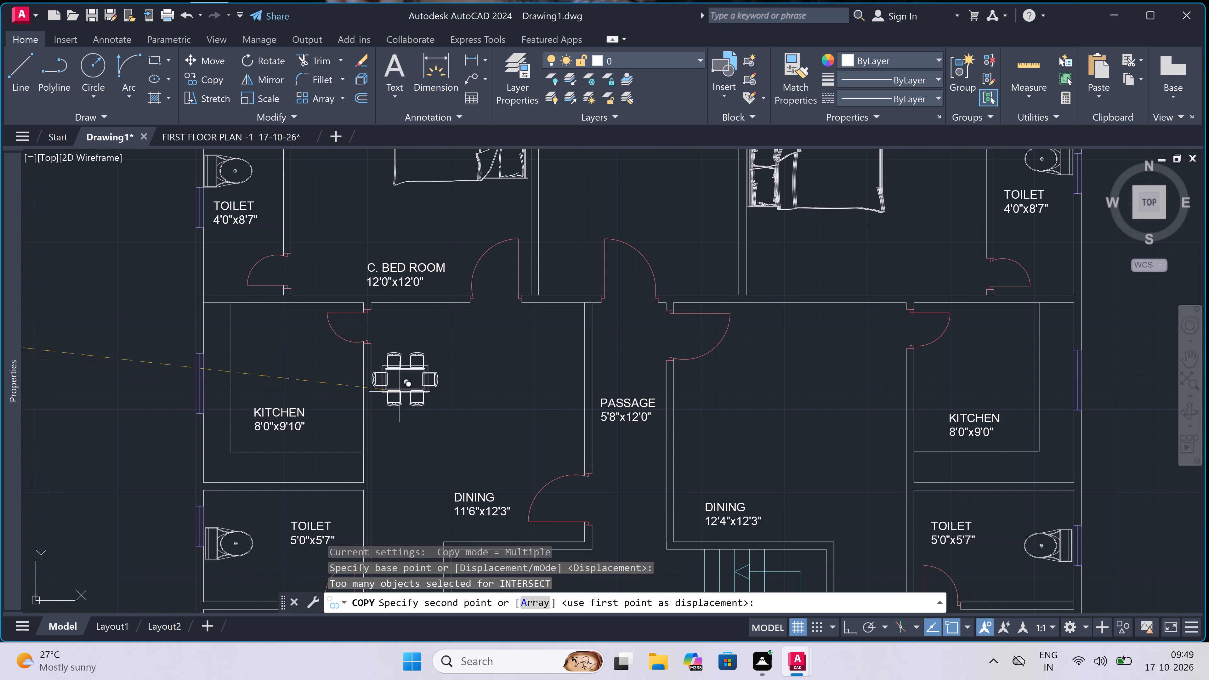
pyautogui.scroll(1, 474, 353)
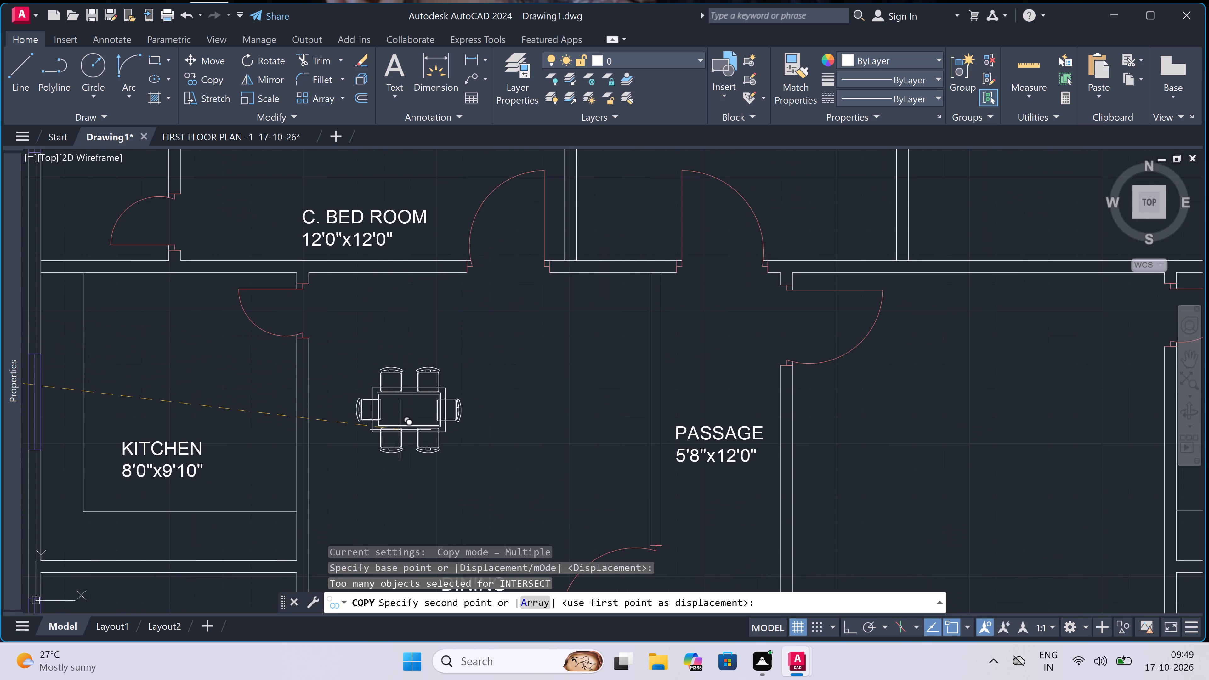
pyautogui.click(383, 422)
# Place another dining set copy in the 12'4"x12'3" DINING, near the wall shared with the 8'0"x9'0" kitchen.
pyautogui.scroll(-2, 407, 386)
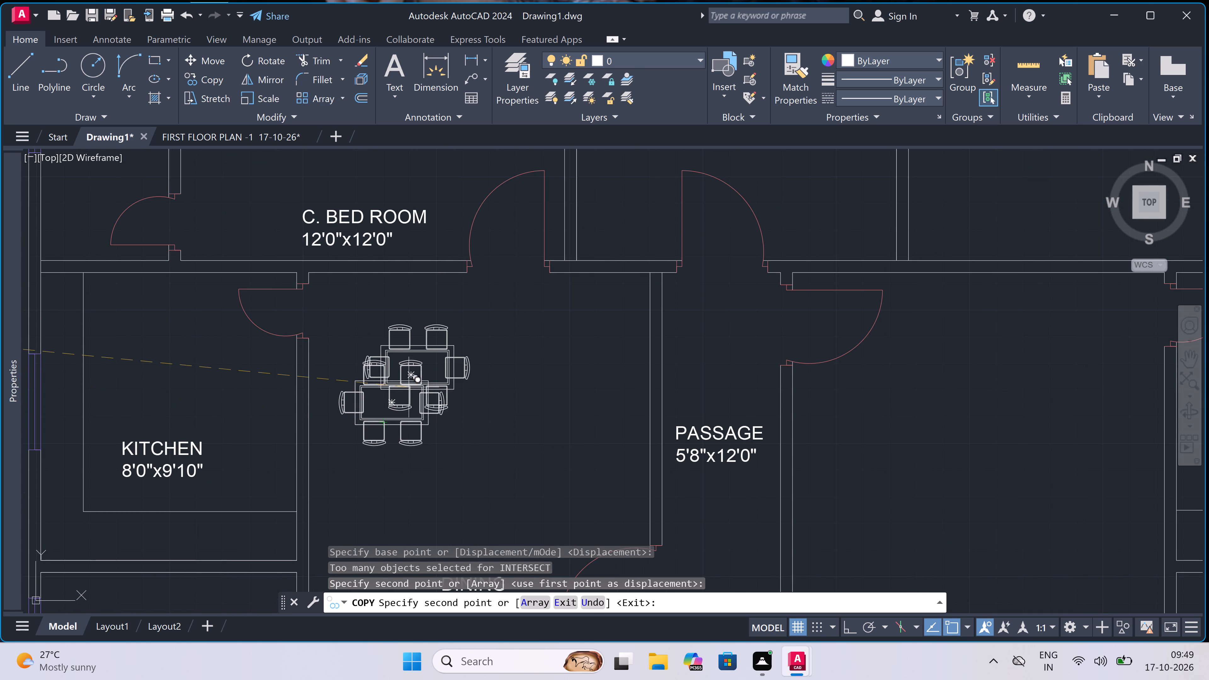
pyautogui.scroll(-2, 407, 386)
pyautogui.scroll(3, 571, 397)
pyautogui.scroll(-1, 582, 405)
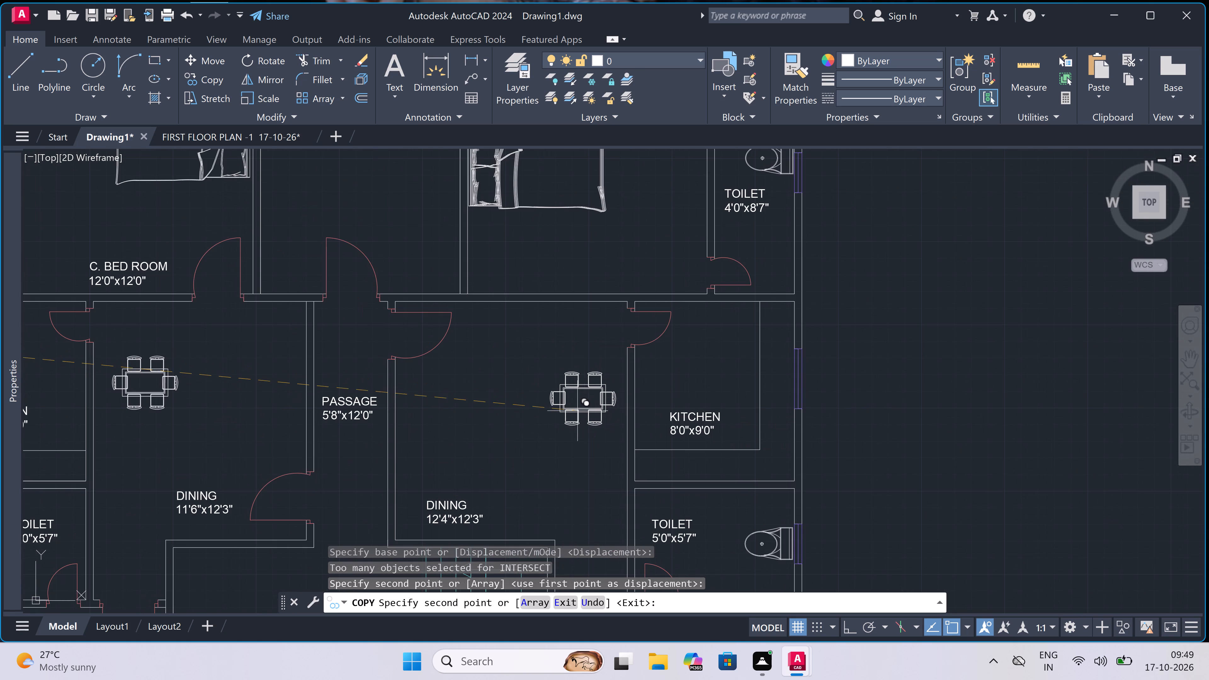
pyautogui.click(576, 418)
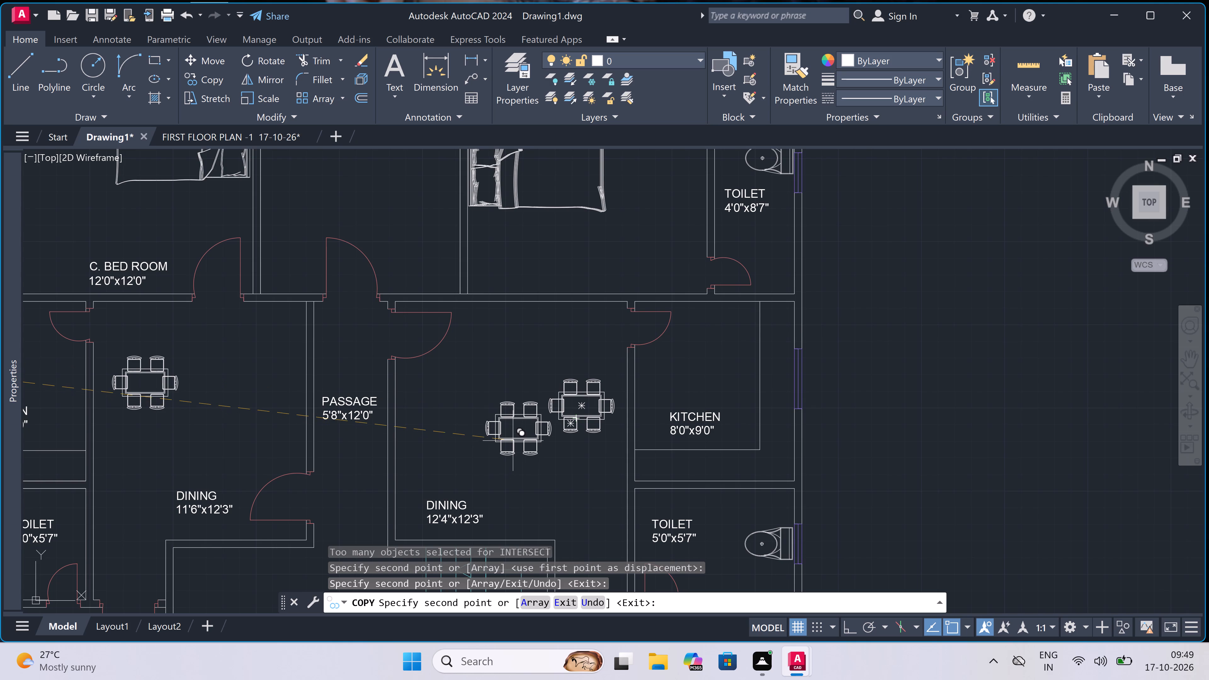
pyautogui.press('Escape')
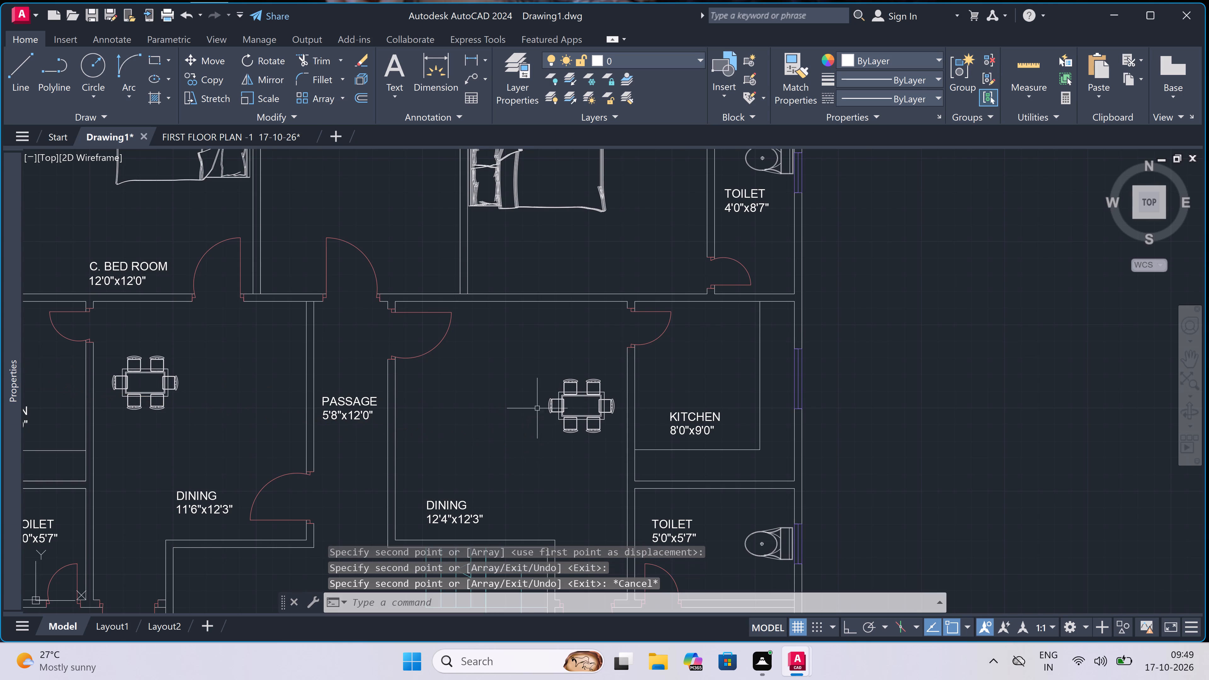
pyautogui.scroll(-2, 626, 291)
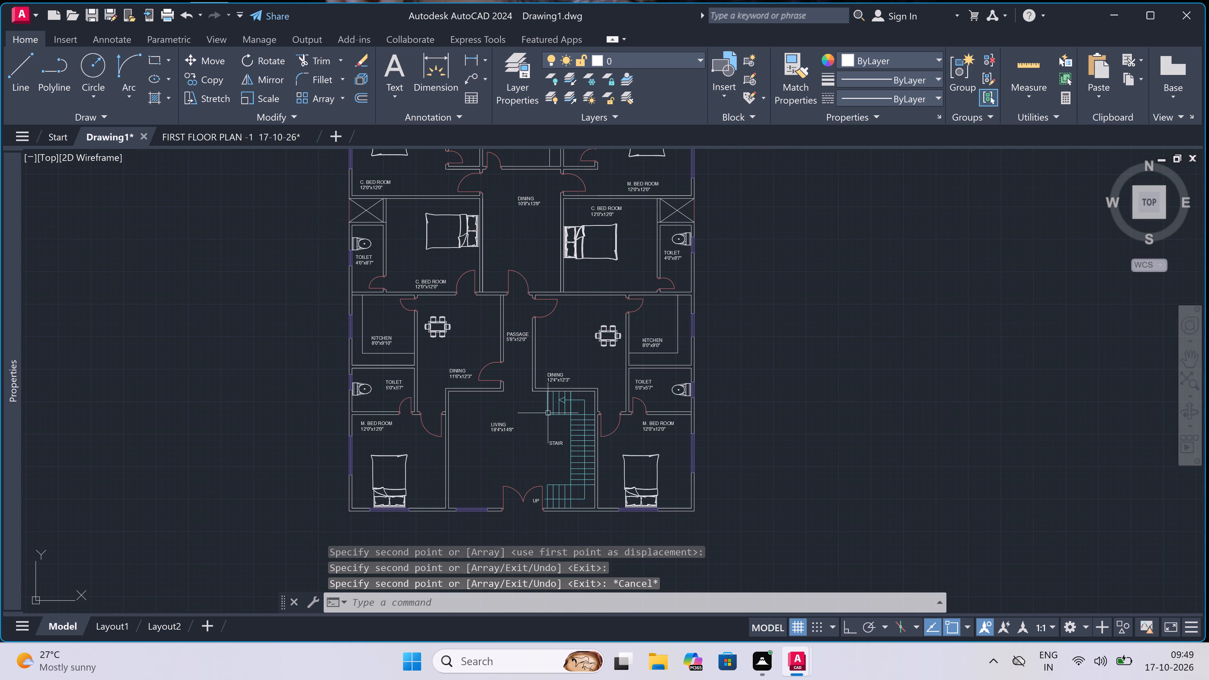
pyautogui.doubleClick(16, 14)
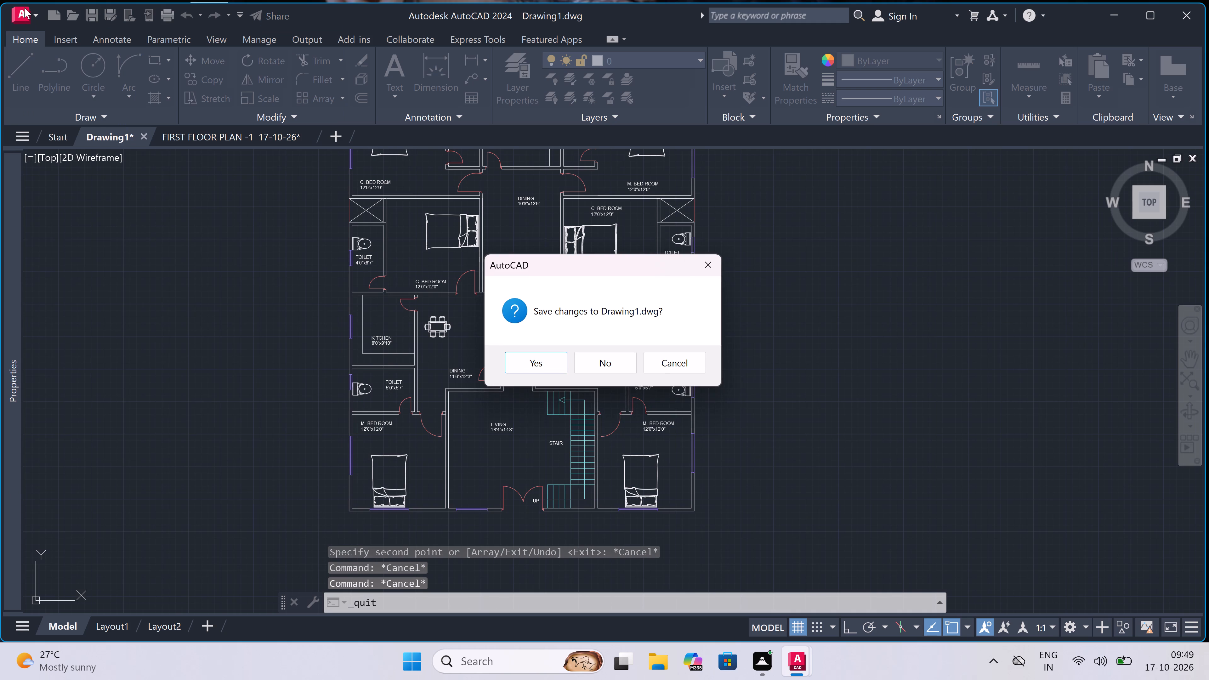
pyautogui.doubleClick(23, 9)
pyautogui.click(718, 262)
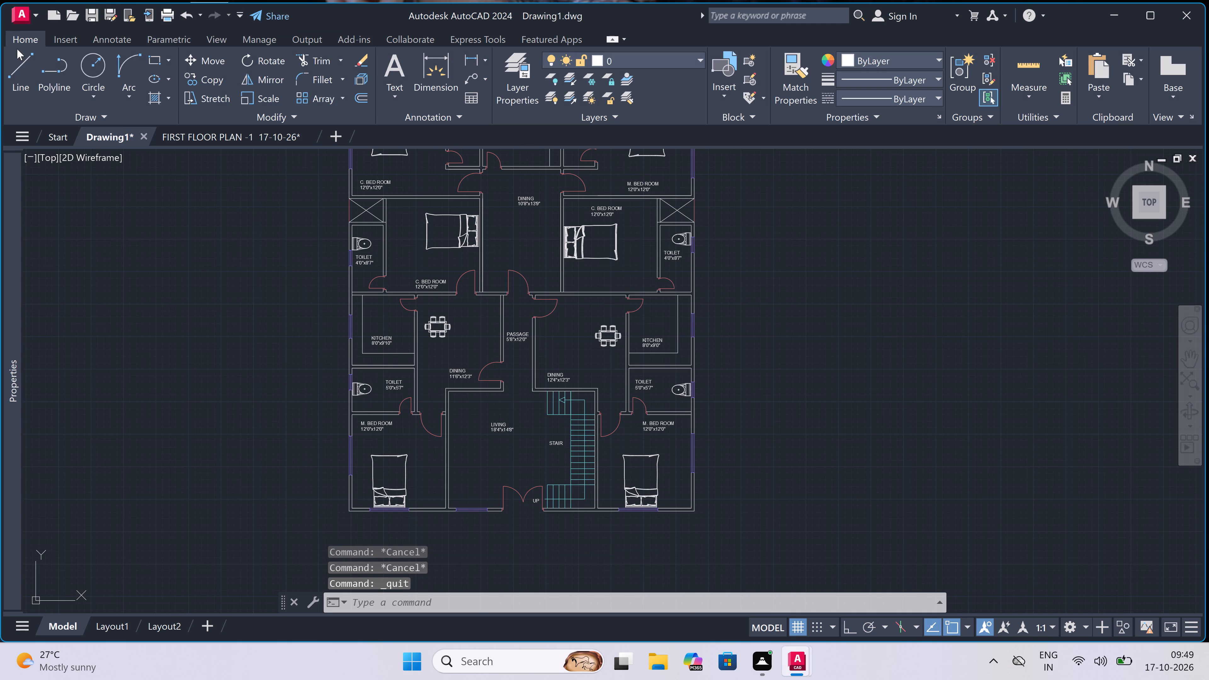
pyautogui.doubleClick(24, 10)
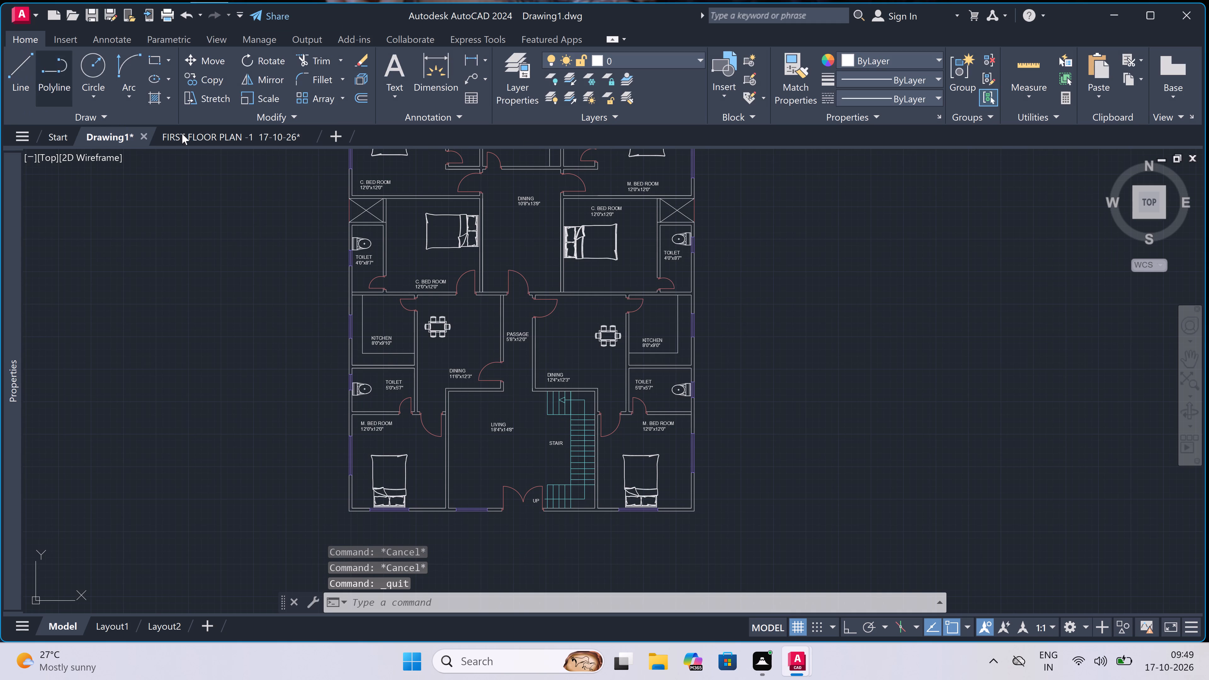
# Open the recent drawing living_room_furniture (1).dwg.
pyautogui.click(22, 10)
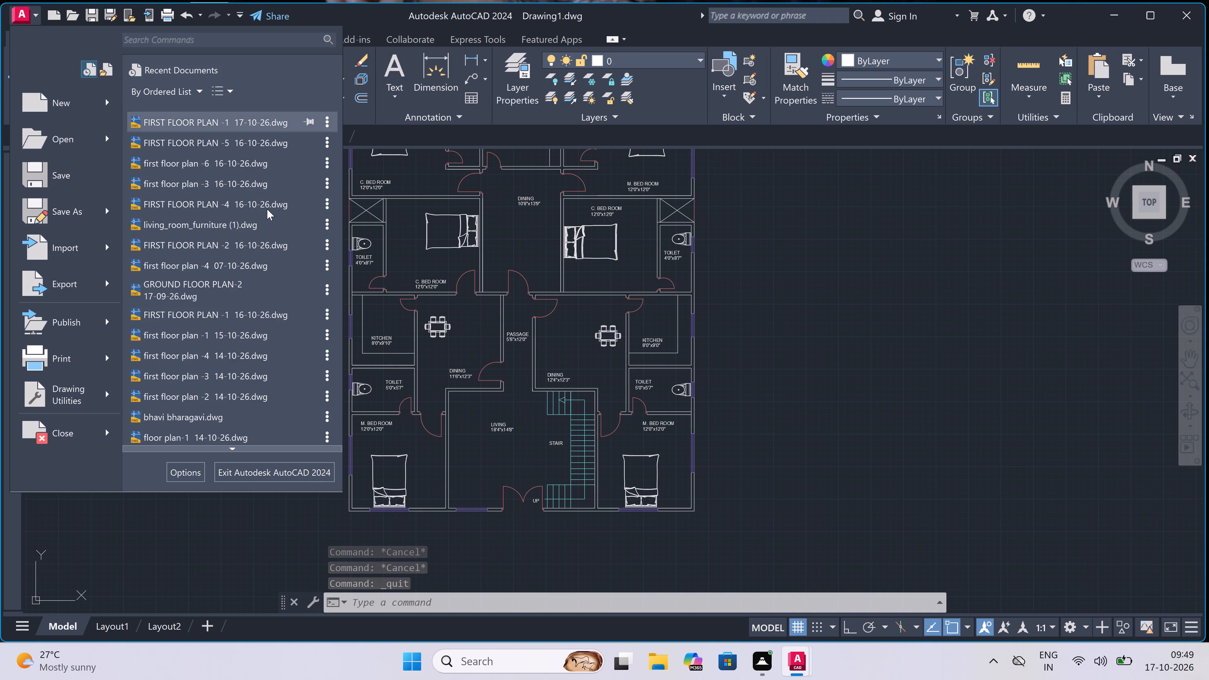
pyautogui.doubleClick(245, 218)
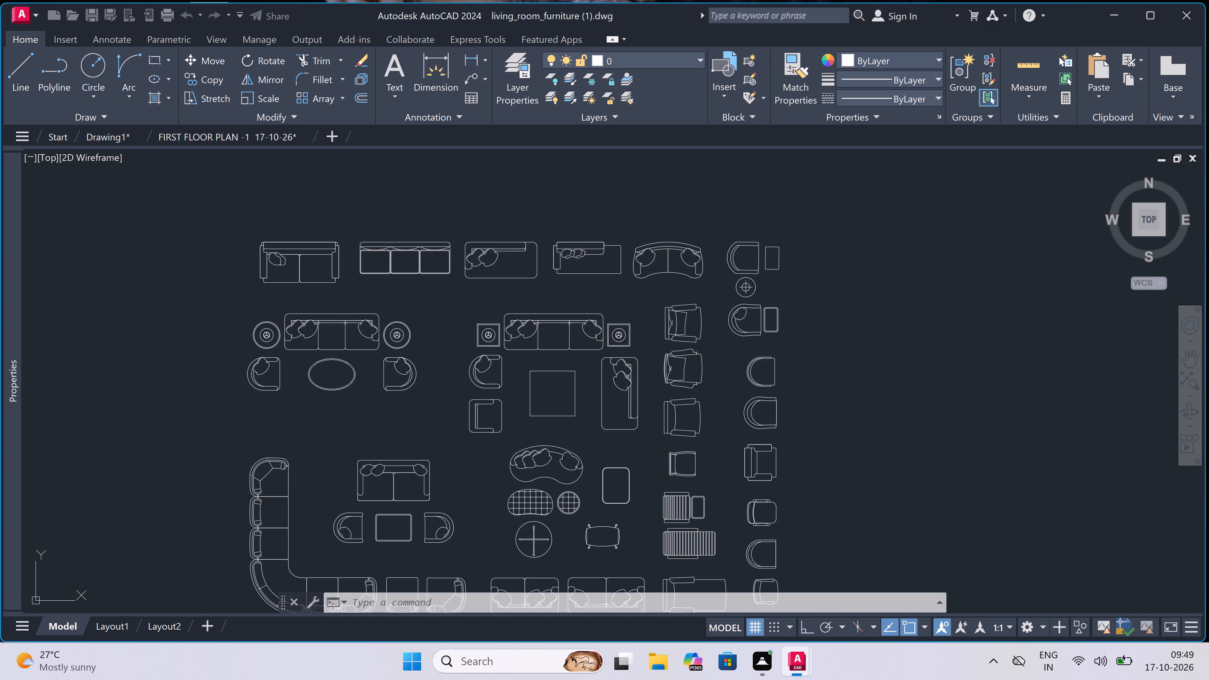
# Copy the two adjacent two-seat sofas with cushions in the bottom row of the furniture drawing to the clipboard.
pyautogui.scroll(-3, 513, 311)
pyautogui.scroll(6, 537, 385)
pyautogui.scroll(-1, 624, 333)
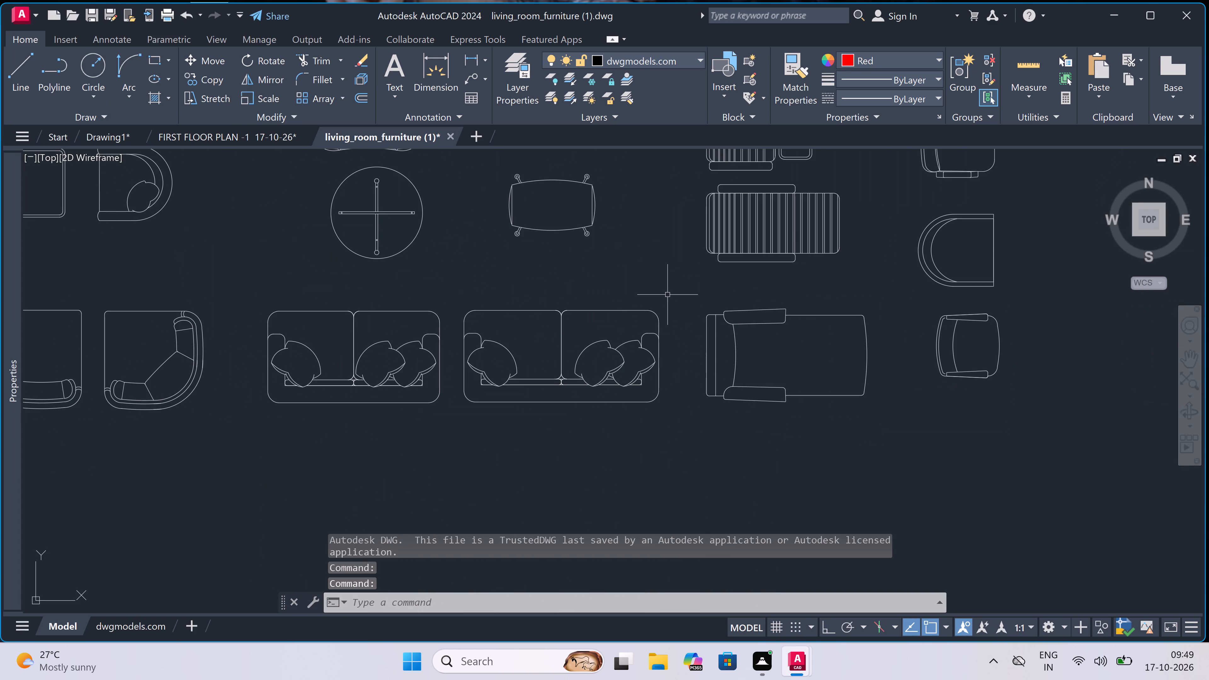
pyautogui.click(680, 286)
pyautogui.tripleClick(255, 426)
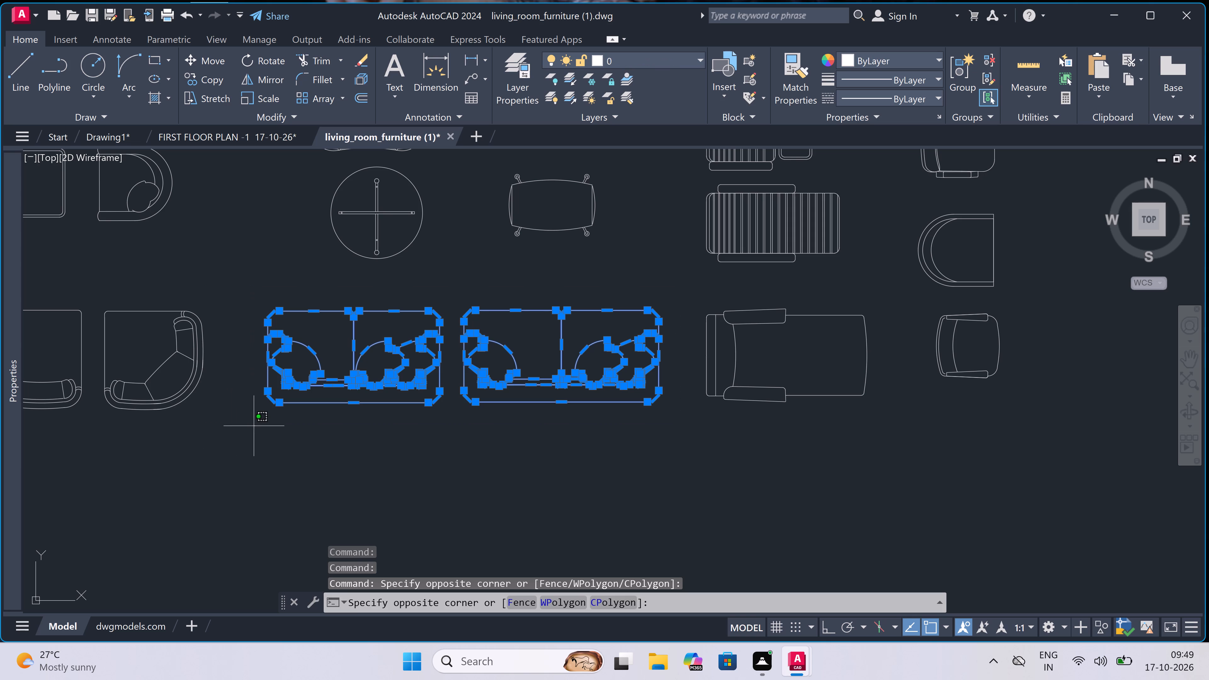
pyautogui.hotkey('ctrl', 'c')
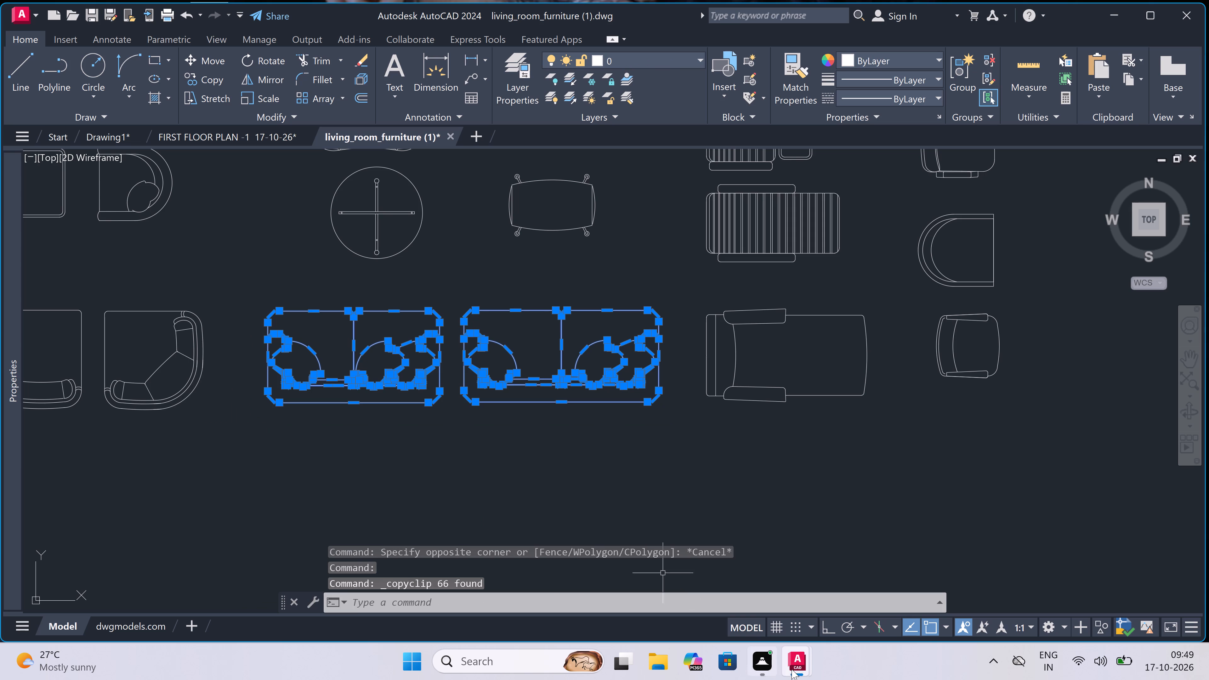
# Paste the two sofas into Drawing1, in the empty space just right of the floor plan.
pyautogui.click(665, 598)
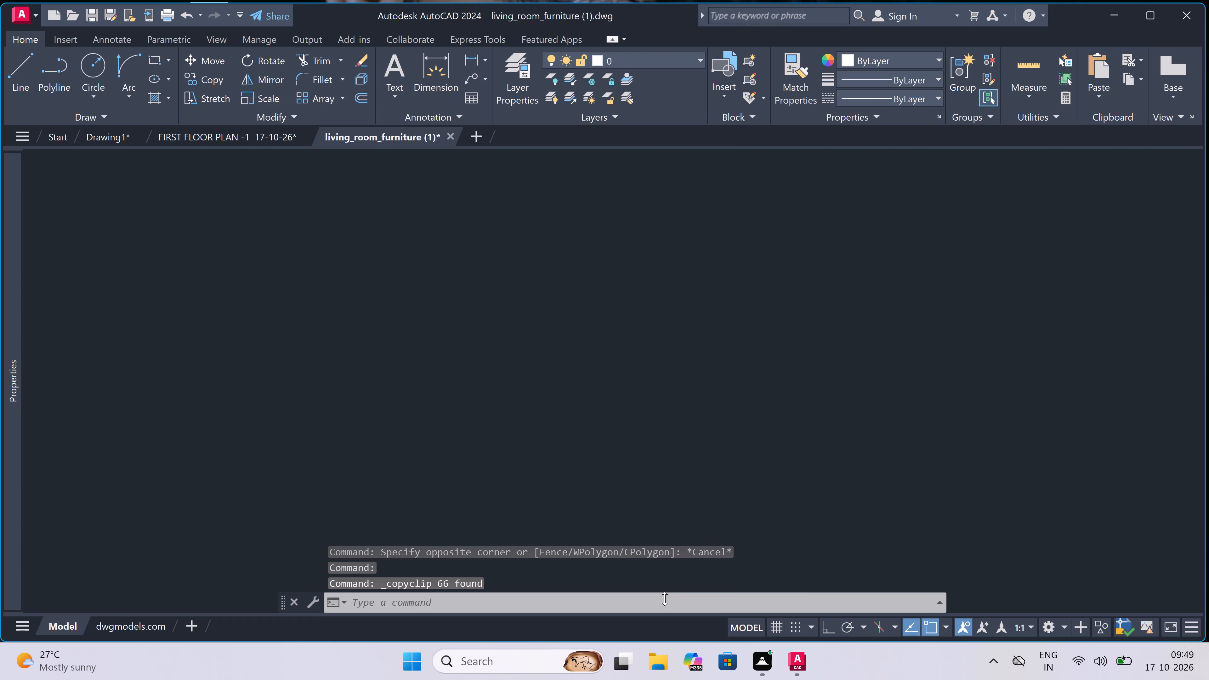
pyautogui.hotkey('ctrl', 'v')
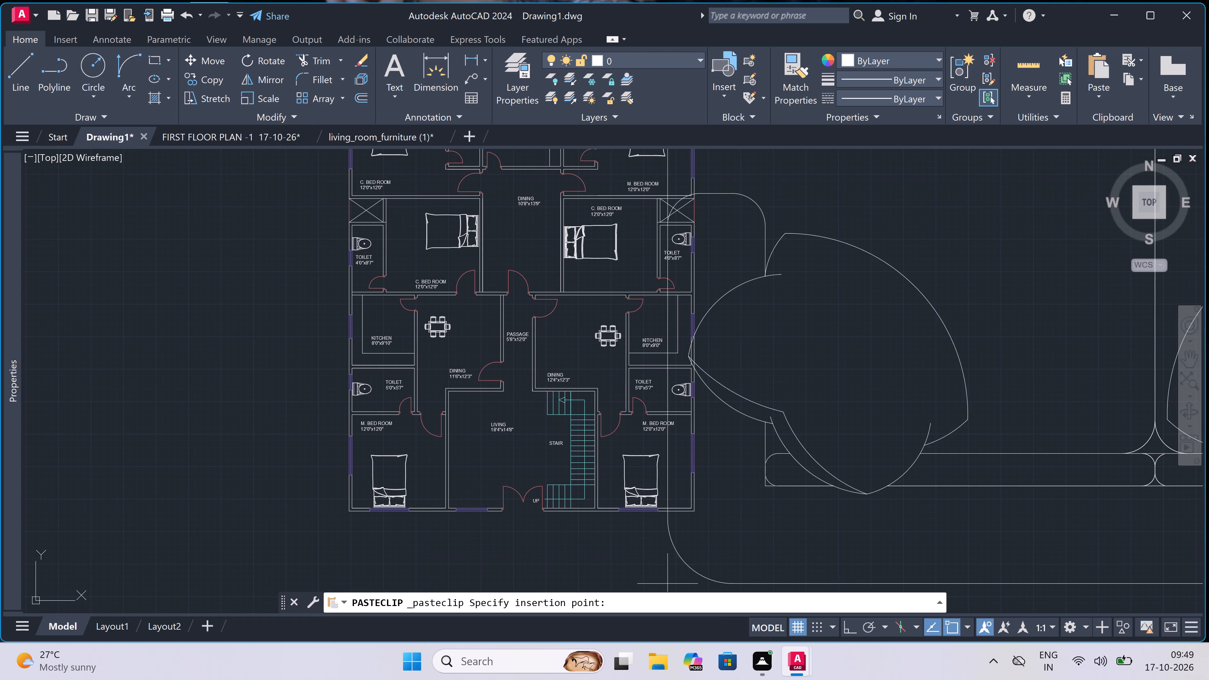
pyautogui.scroll(-4, 684, 409)
pyautogui.scroll(-3, 618, 391)
pyautogui.scroll(3, 665, 402)
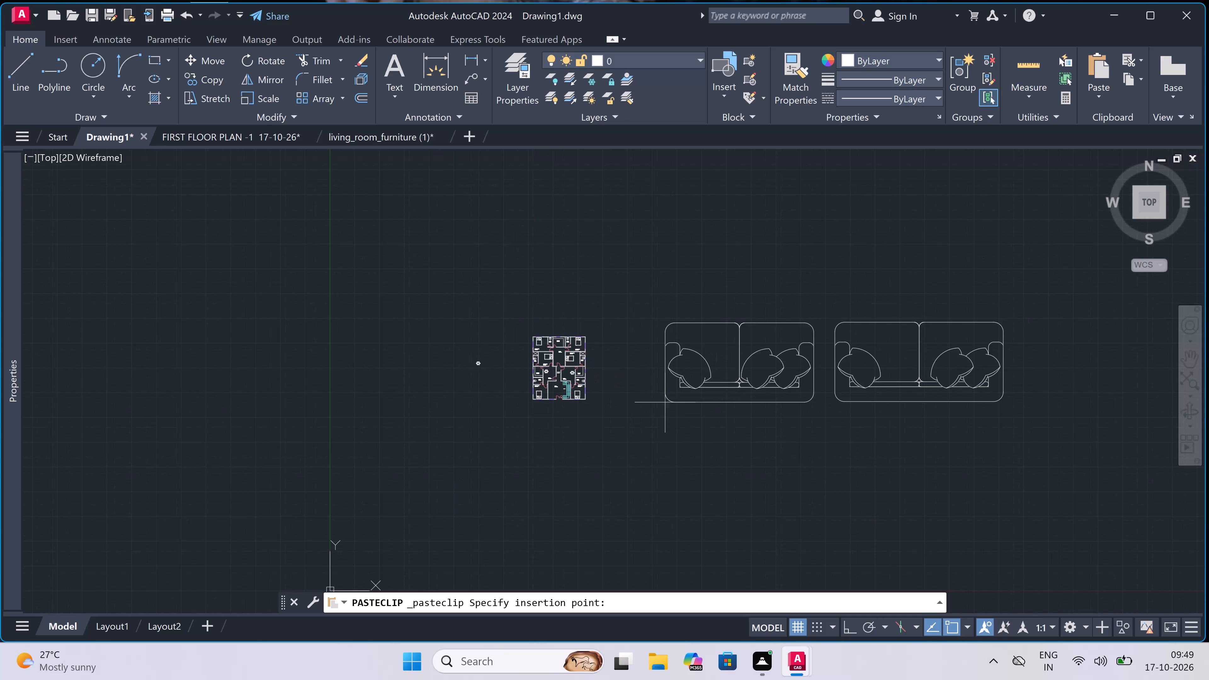
pyautogui.click(623, 445)
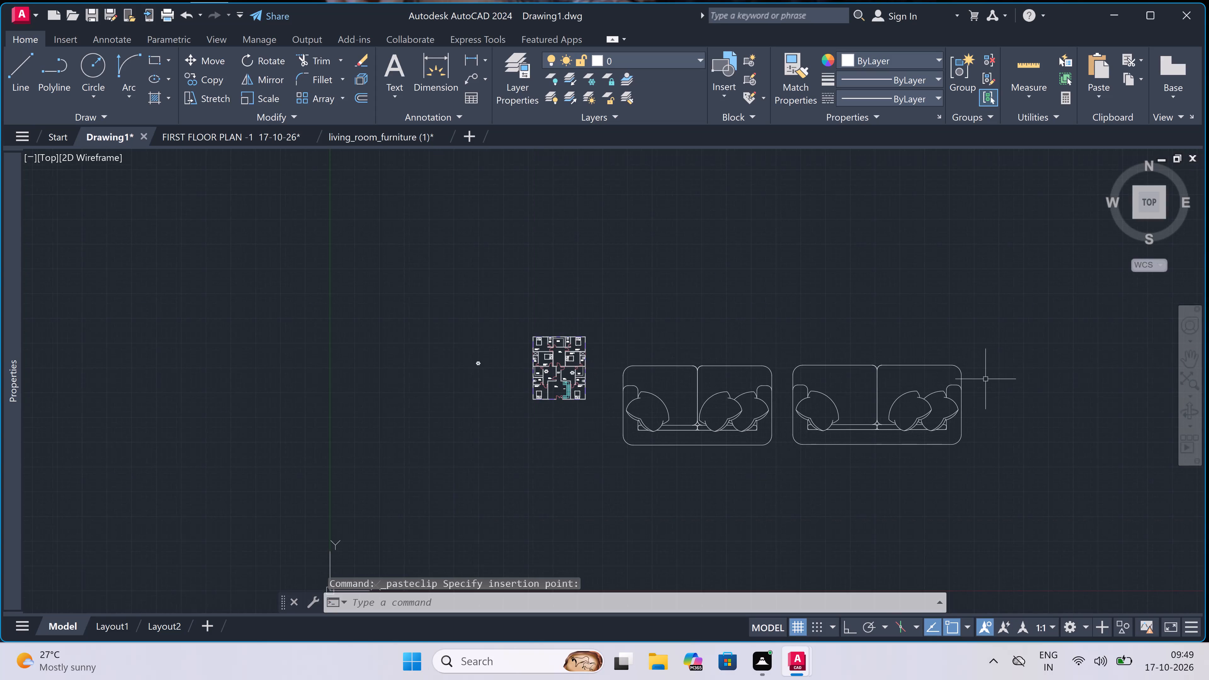
# Try to scale the two pasted sofas together from a base point just above the first sofa, picking the factor freehand.
pyautogui.scroll(1, 1055, 338)
pyautogui.click(1039, 339)
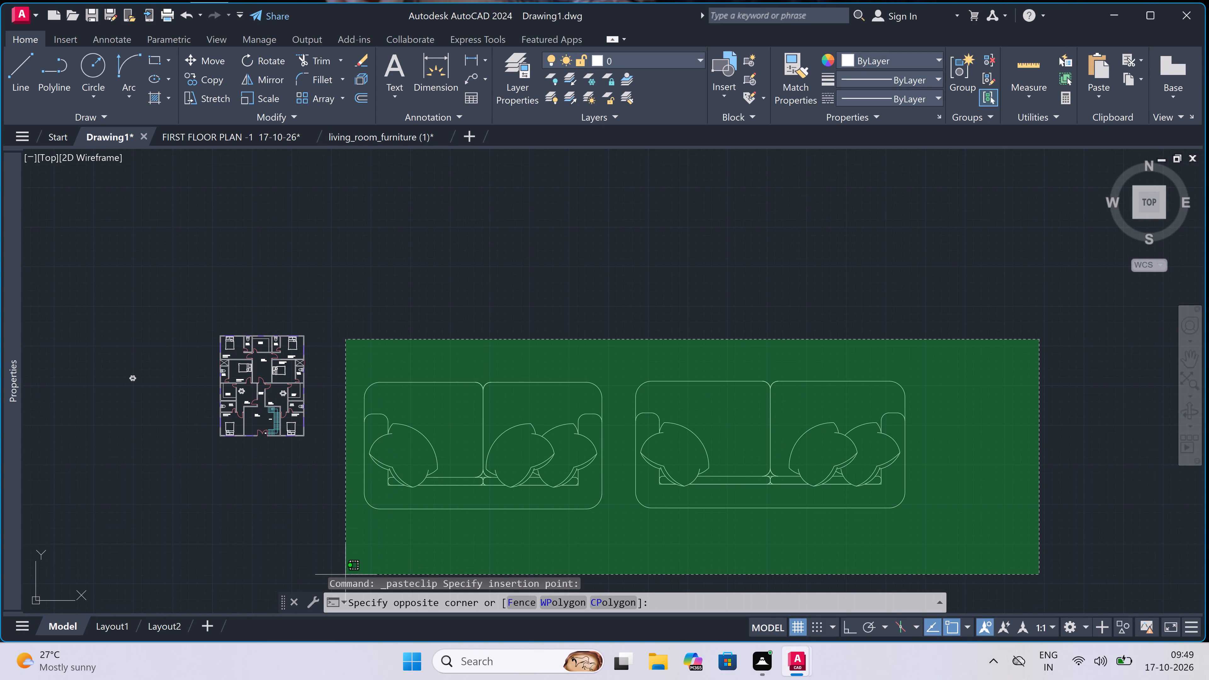
pyautogui.click(344, 548)
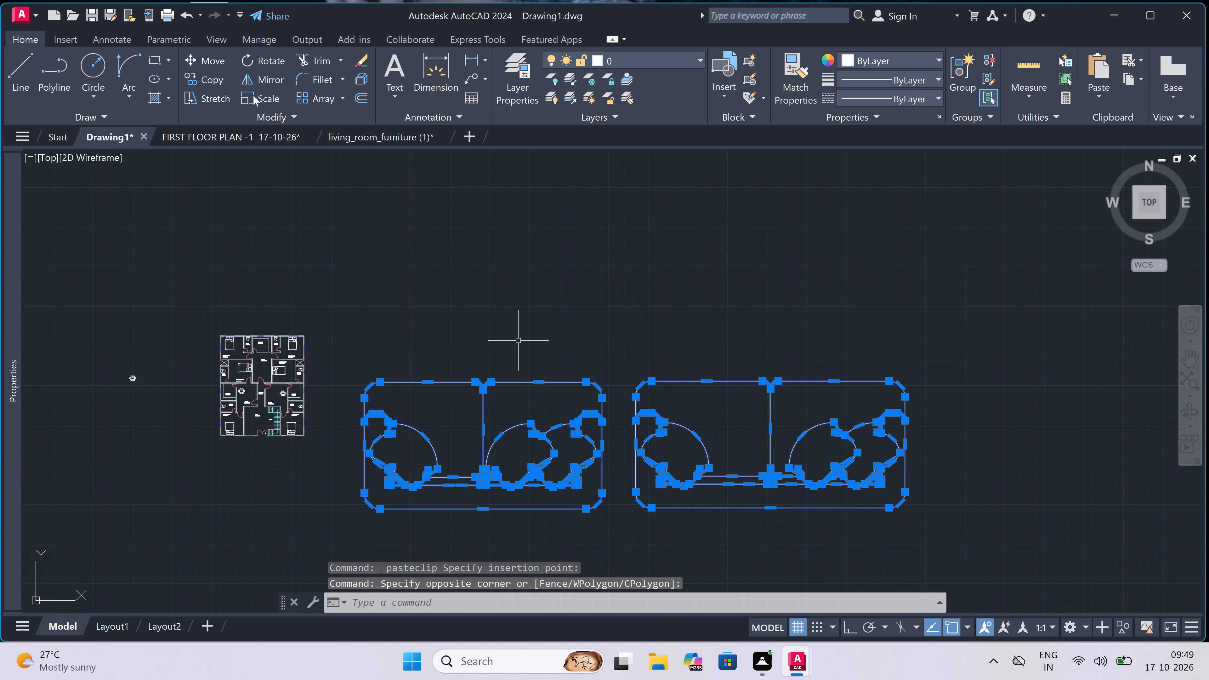
pyautogui.click(263, 93)
pyautogui.doubleClick(517, 366)
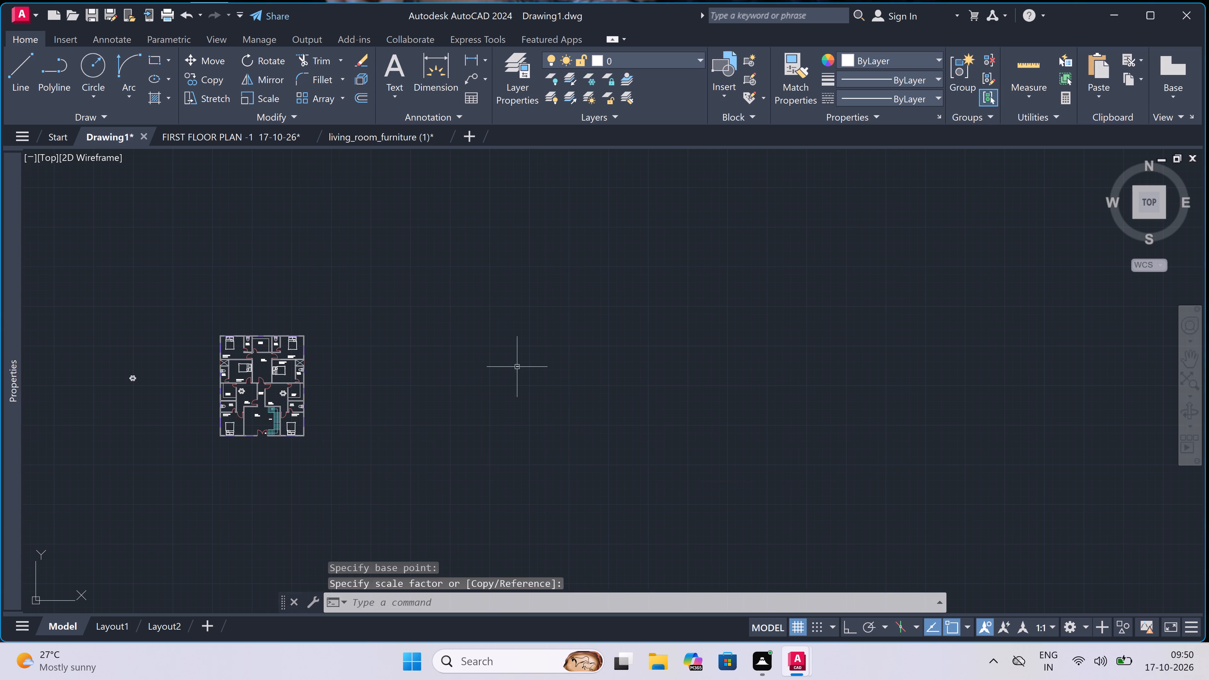
# Enlarge the two pasted two-seat sofas together with Scale from a base point just below them, picking the factor freehand.
pyautogui.scroll(4, 514, 347)
pyautogui.scroll(-3, 604, 366)
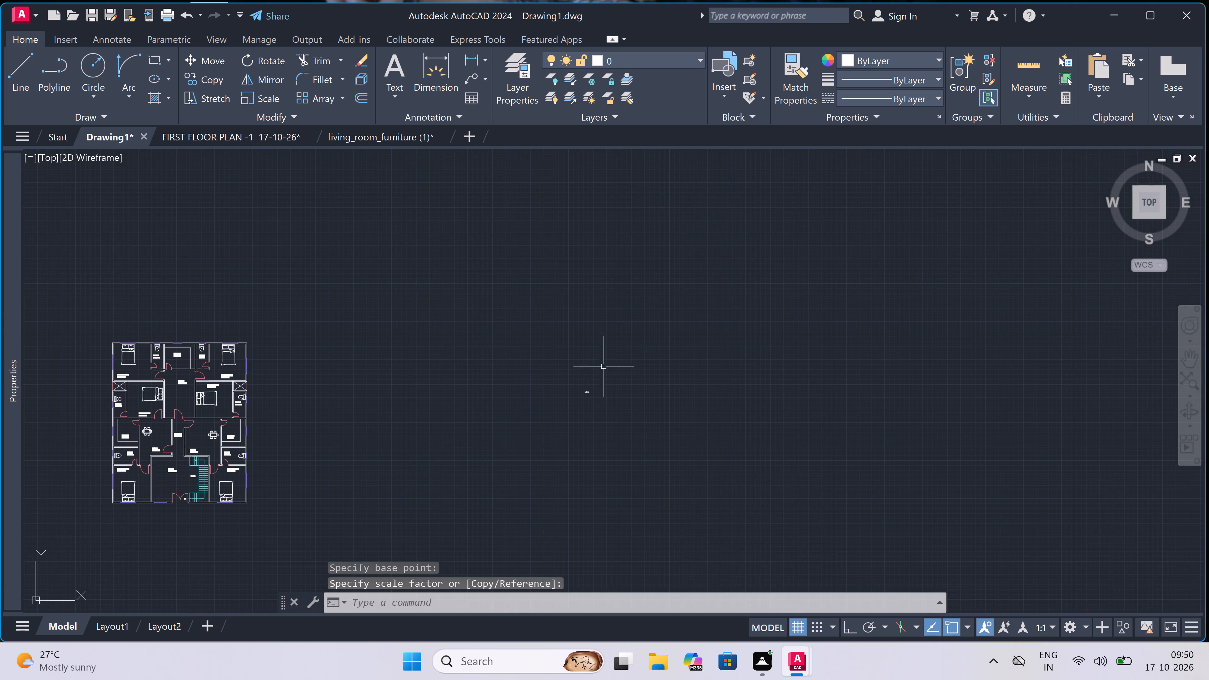
pyautogui.scroll(7, 586, 394)
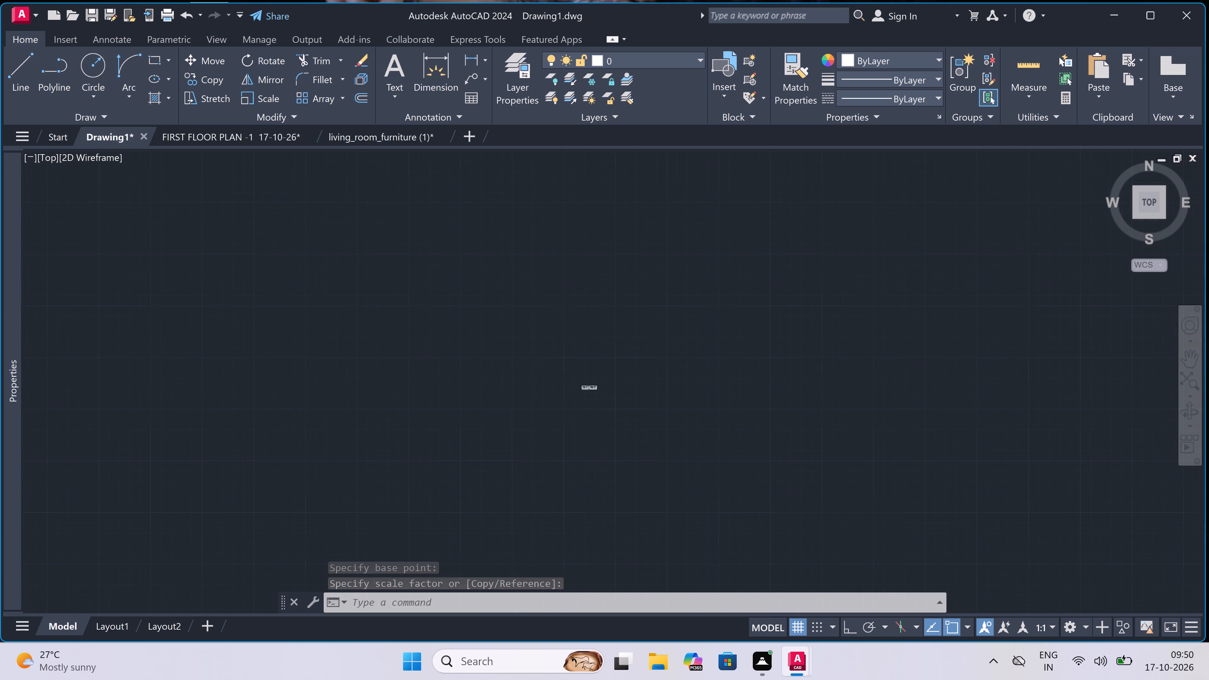
pyautogui.scroll(1, 587, 393)
pyautogui.scroll(-2, 588, 393)
pyautogui.click(677, 323)
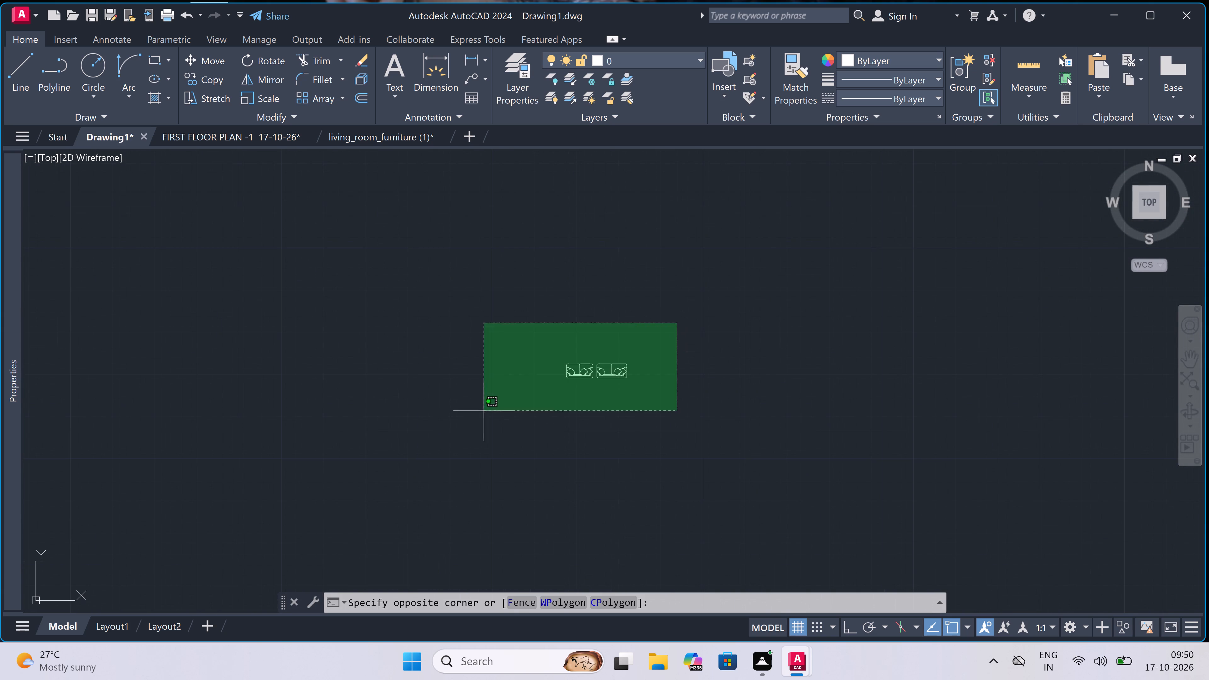
pyautogui.doubleClick(484, 411)
pyautogui.click(266, 97)
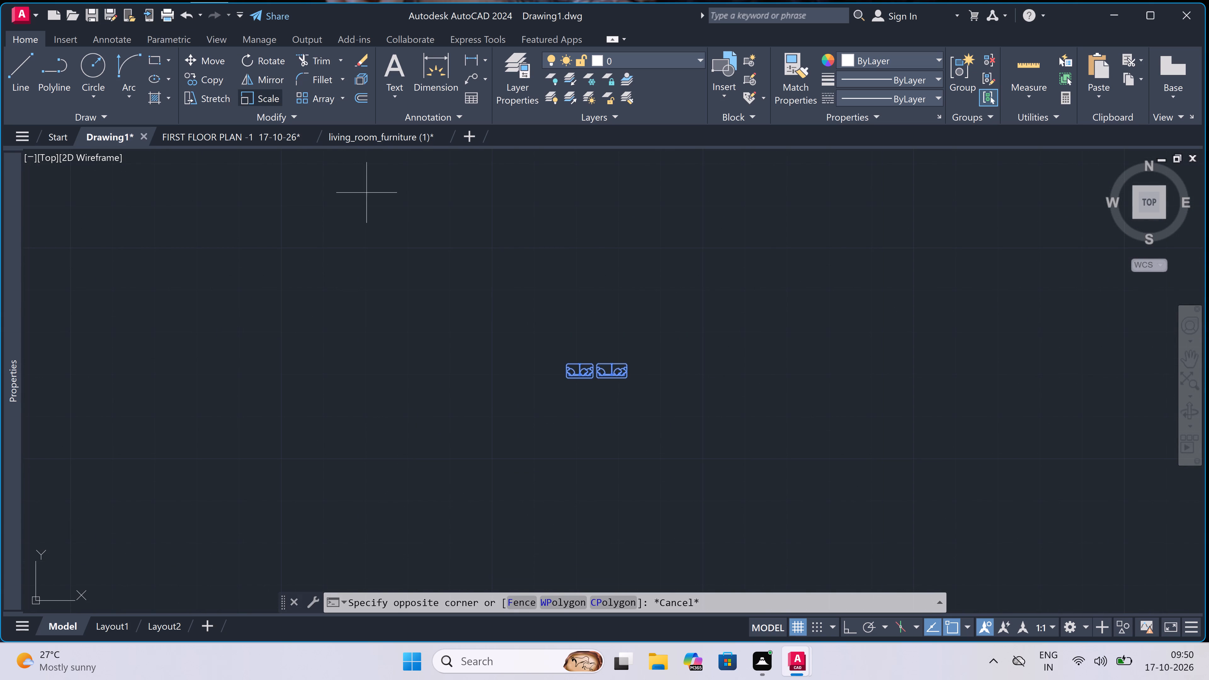
pyautogui.click(610, 401)
pyautogui.scroll(-6, 577, 555)
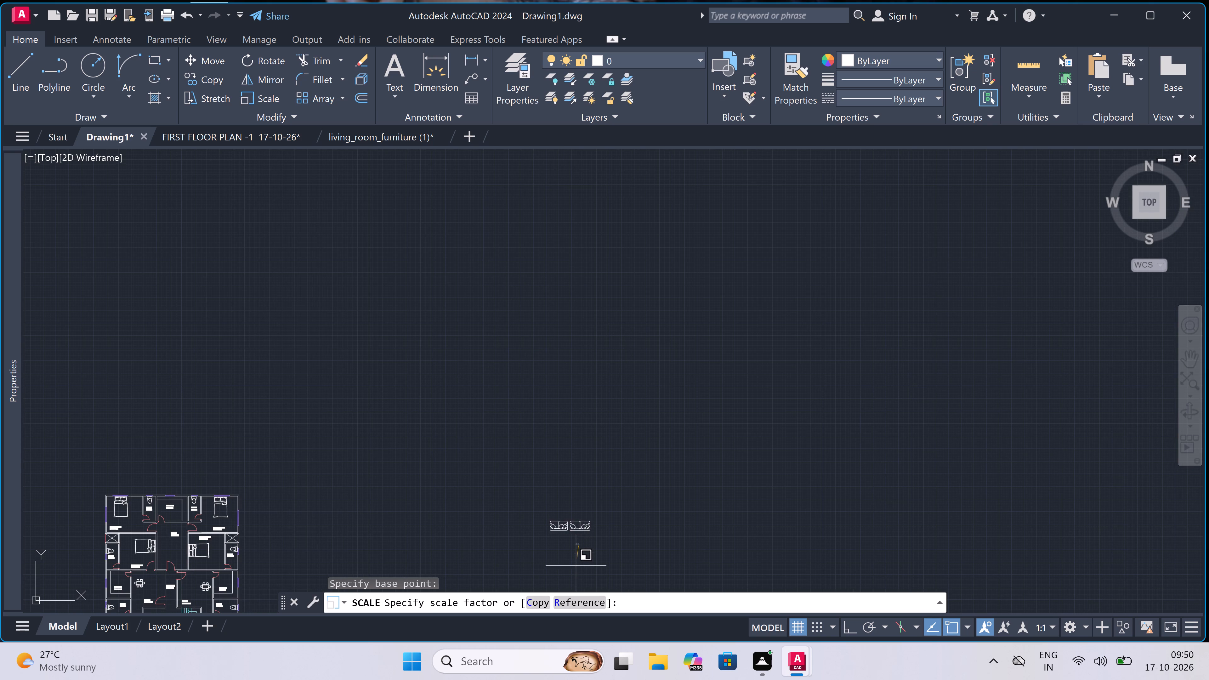
pyautogui.scroll(2, 575, 563)
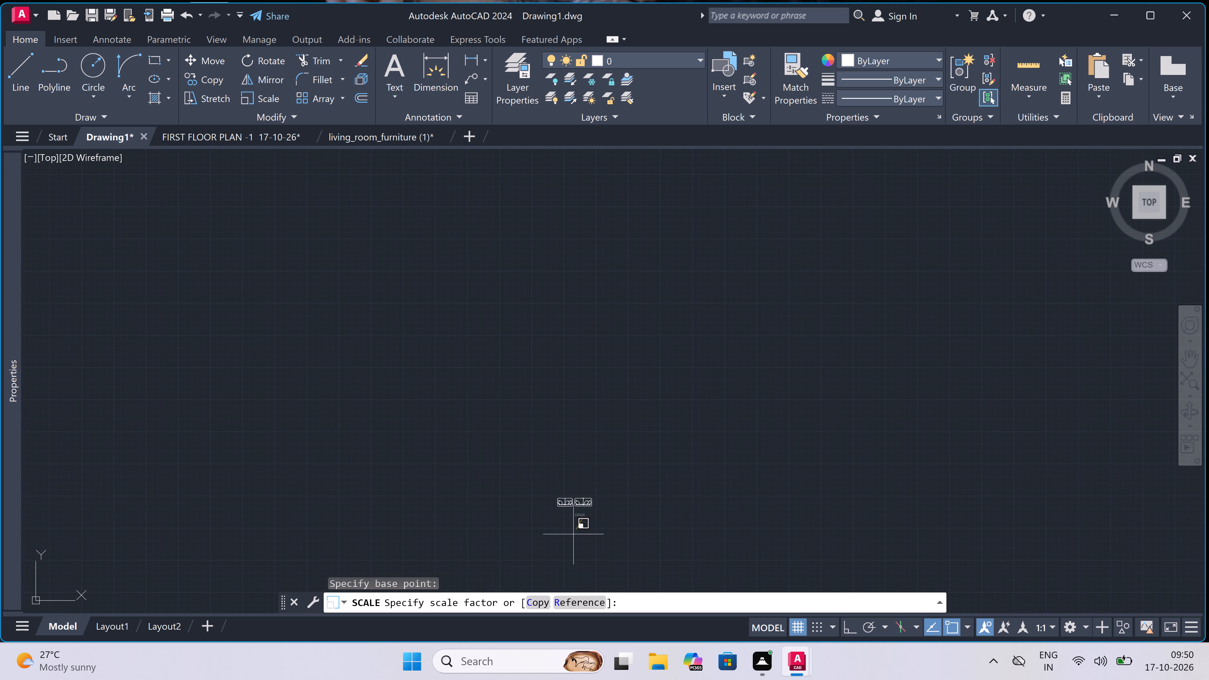
pyautogui.scroll(2, 572, 555)
pyautogui.click(570, 539)
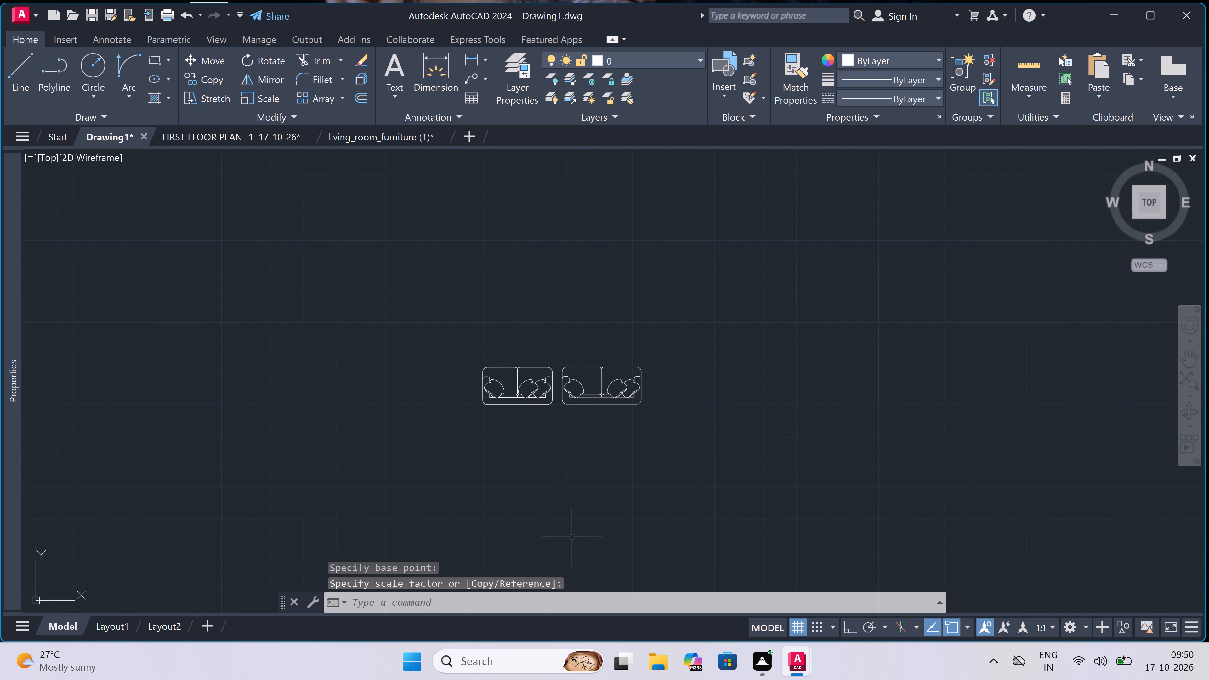
# Move the two enlarged sofas next to the floor plan, just outside the east wall of the M. BED ROOM beside the stair.
pyautogui.click(718, 312)
pyautogui.click(370, 479)
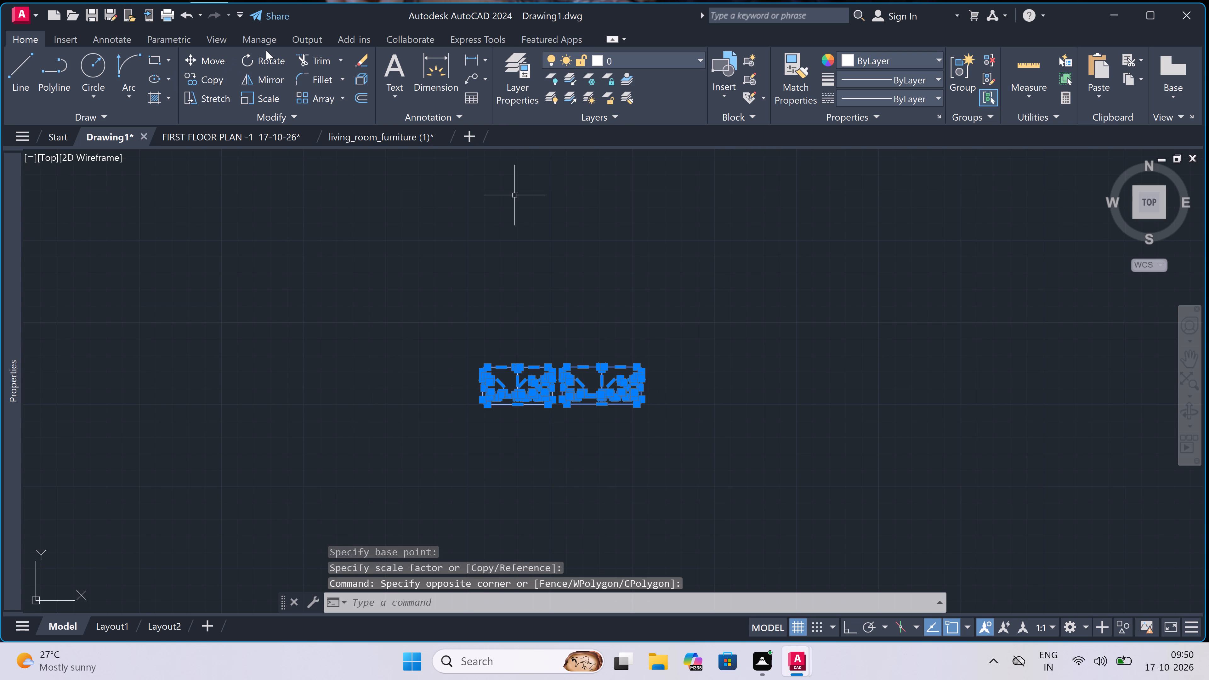
pyautogui.click(211, 60)
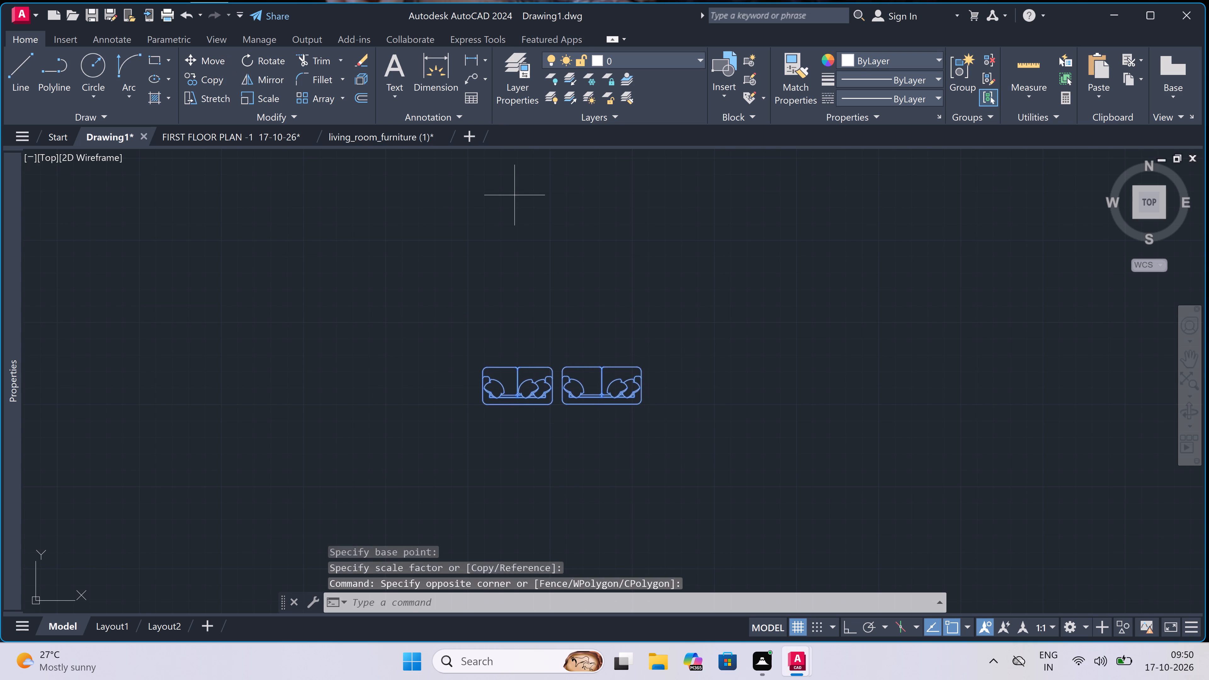
pyautogui.click(566, 383)
pyautogui.scroll(-6, 681, 310)
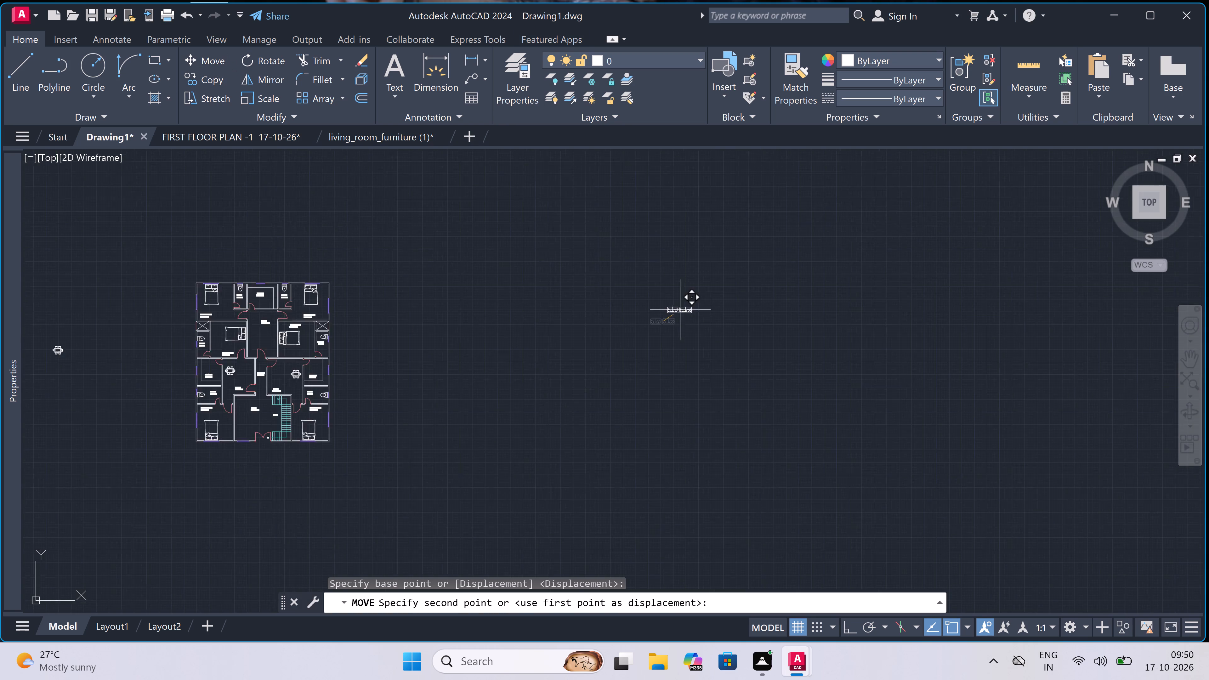
pyautogui.scroll(3, 458, 349)
pyautogui.scroll(3, 756, 326)
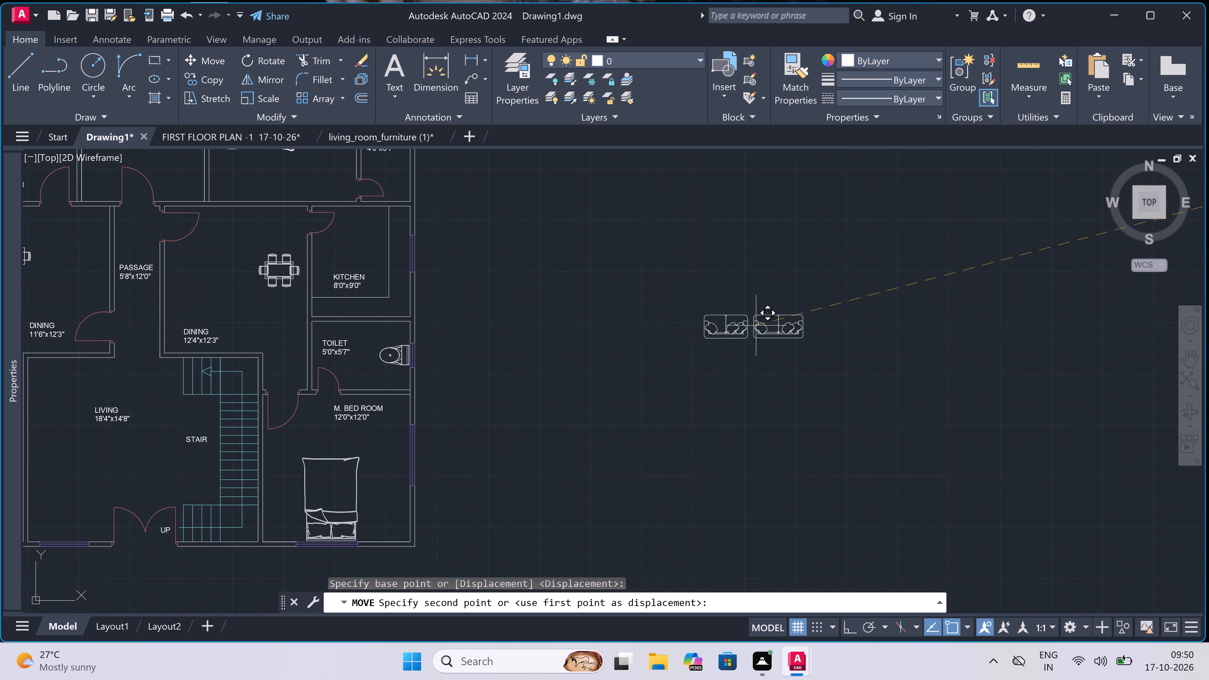
pyautogui.scroll(-3, 358, 361)
pyautogui.scroll(3, 241, 386)
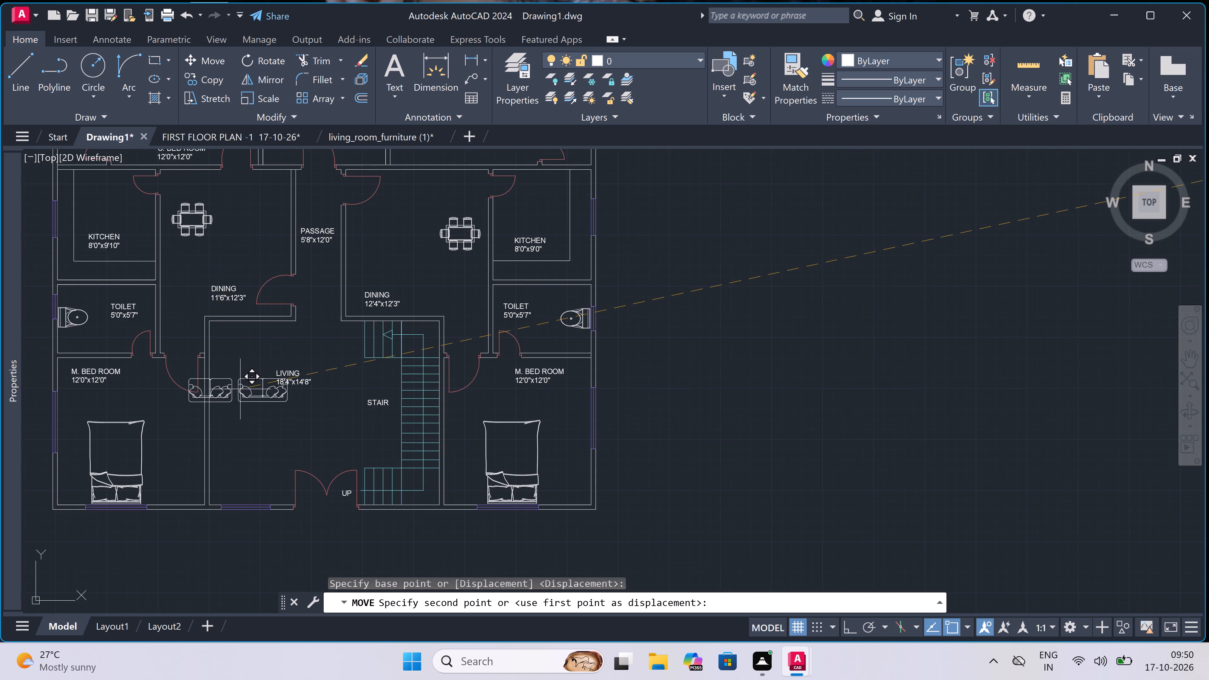
pyautogui.click(698, 427)
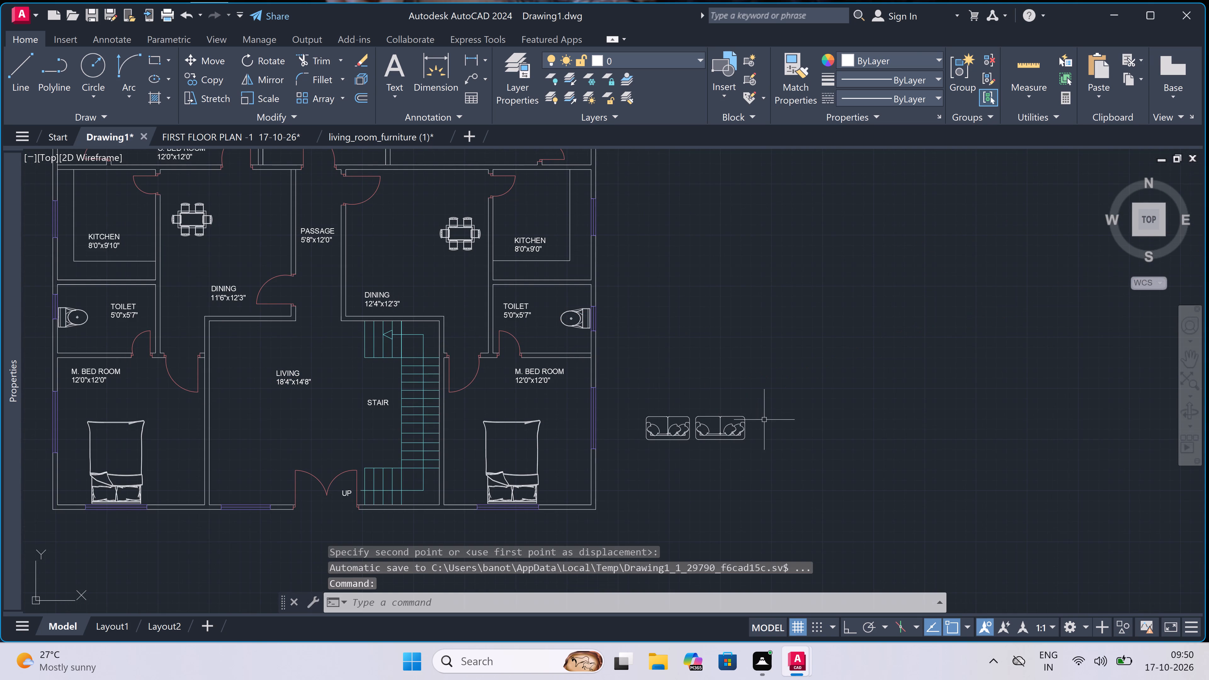
# Rotate both sofas a quarter turn clockwise about a point on the first sofa, with Ortho on, so they line up vertically.
pyautogui.doubleClick(766, 407)
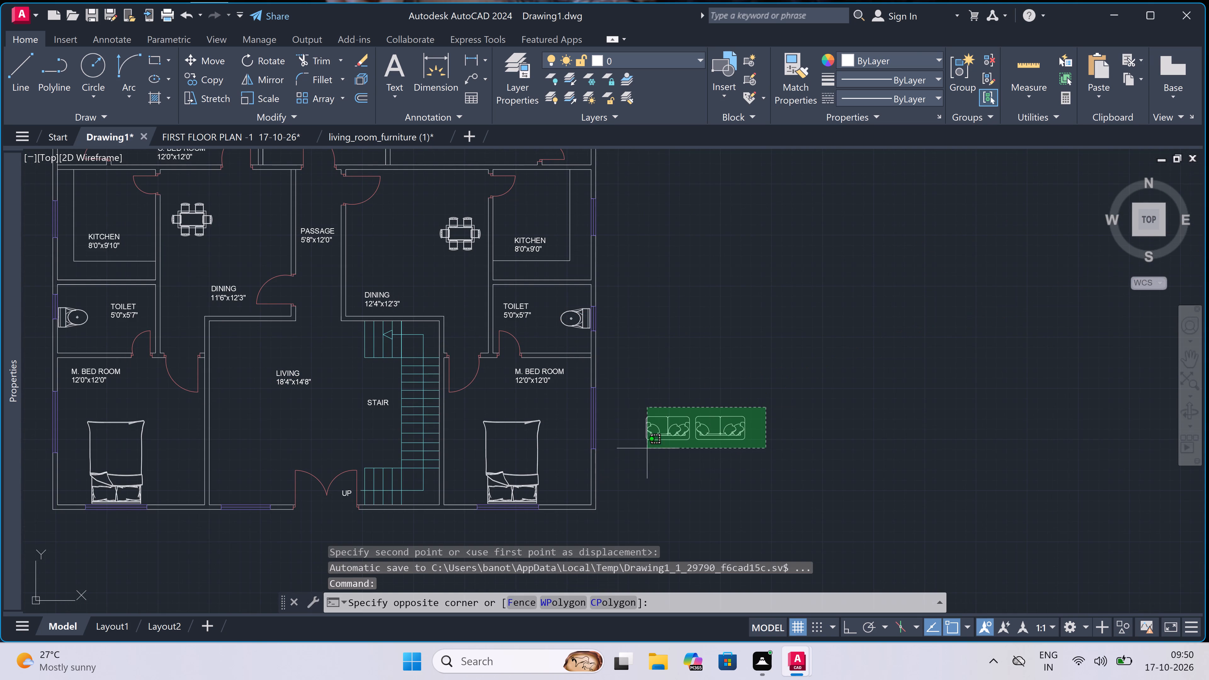
pyautogui.click(649, 447)
pyautogui.click(837, 379)
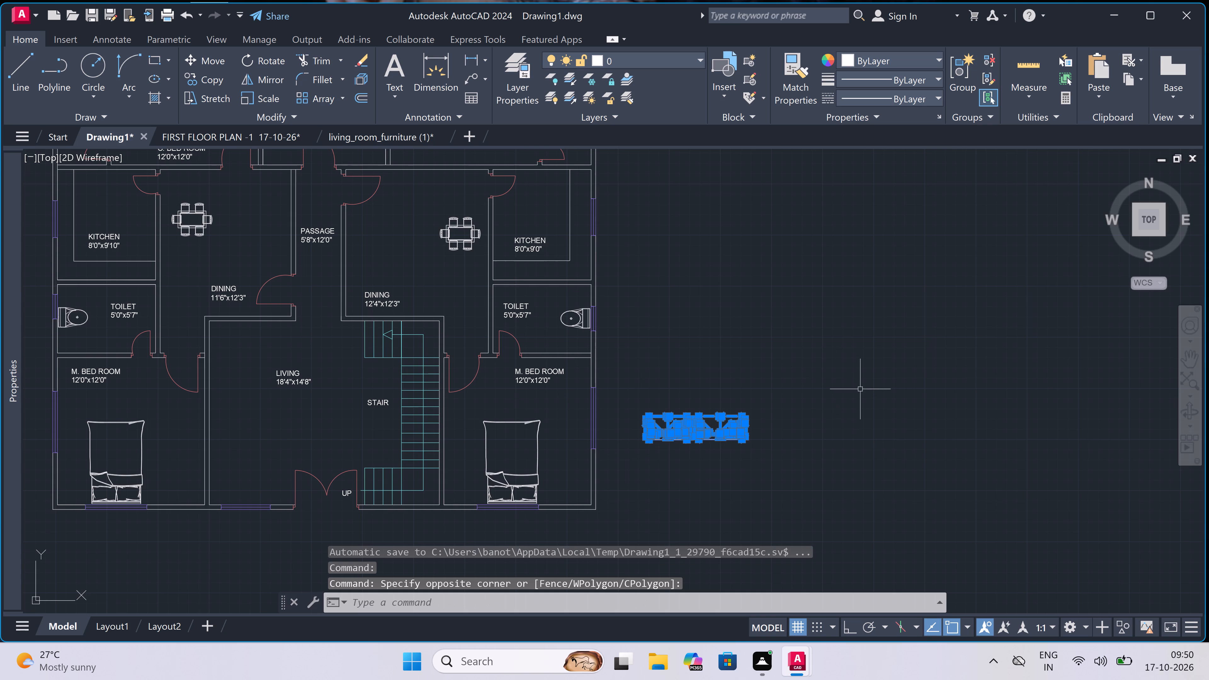
pyautogui.click(631, 470)
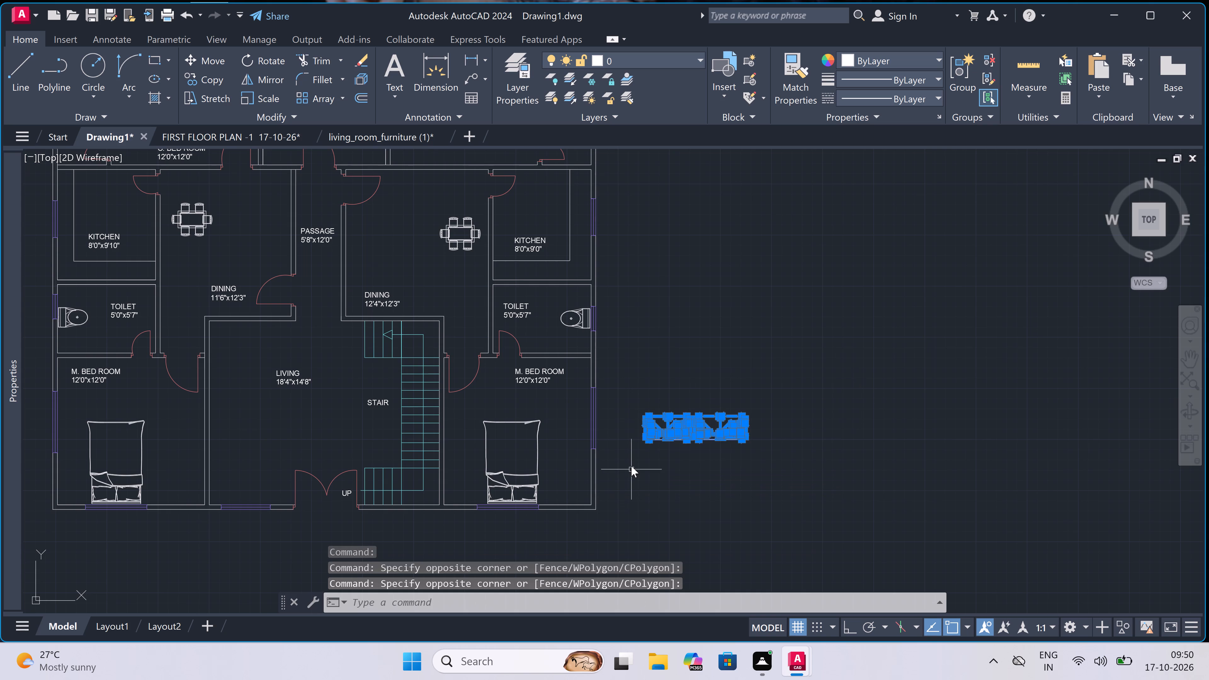
pyautogui.doubleClick(267, 56)
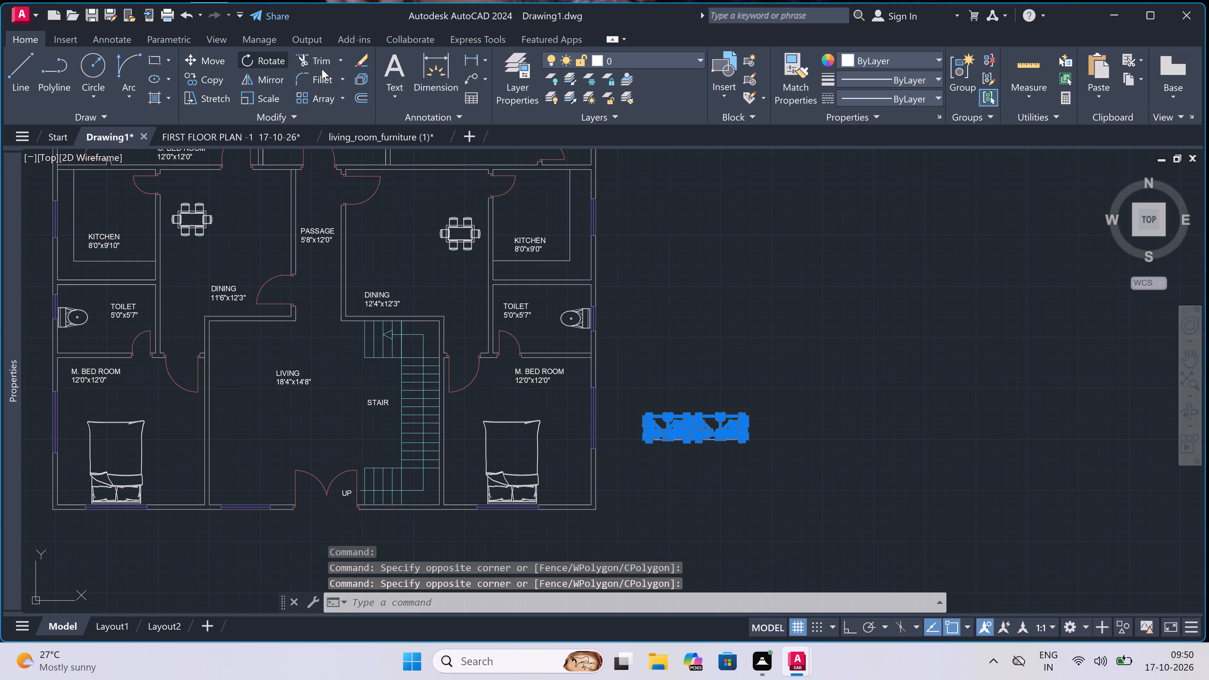
pyautogui.click(662, 426)
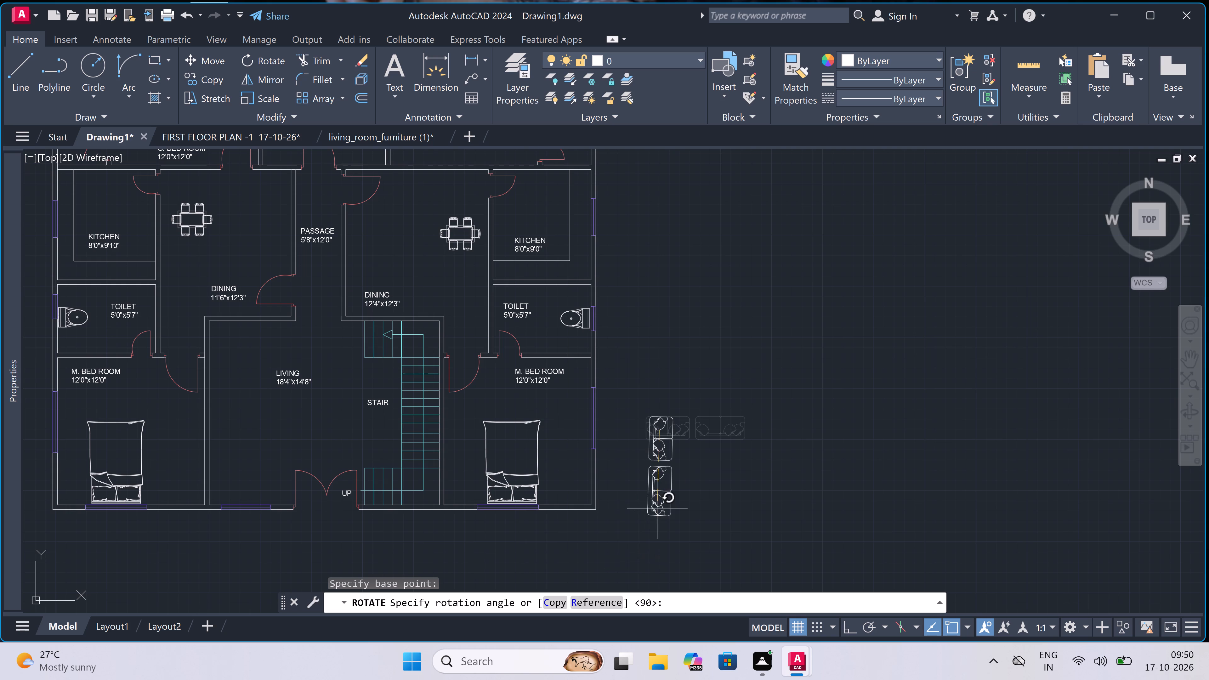
pyautogui.press('F8')
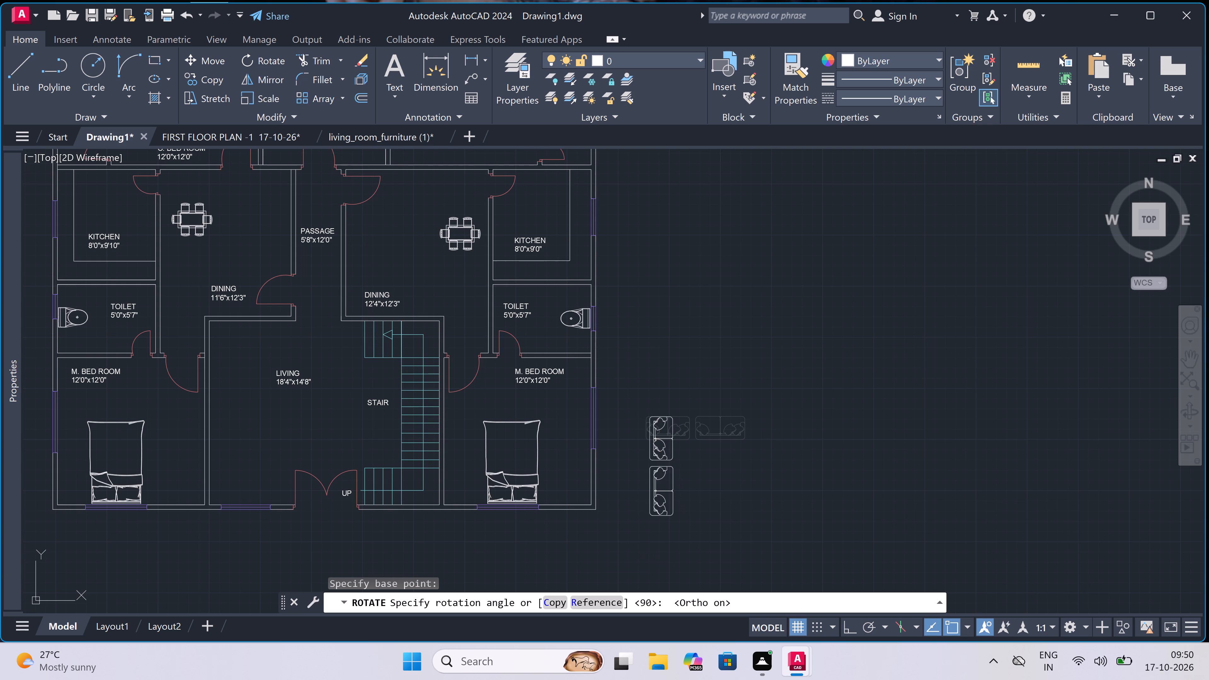
pyautogui.click(671, 556)
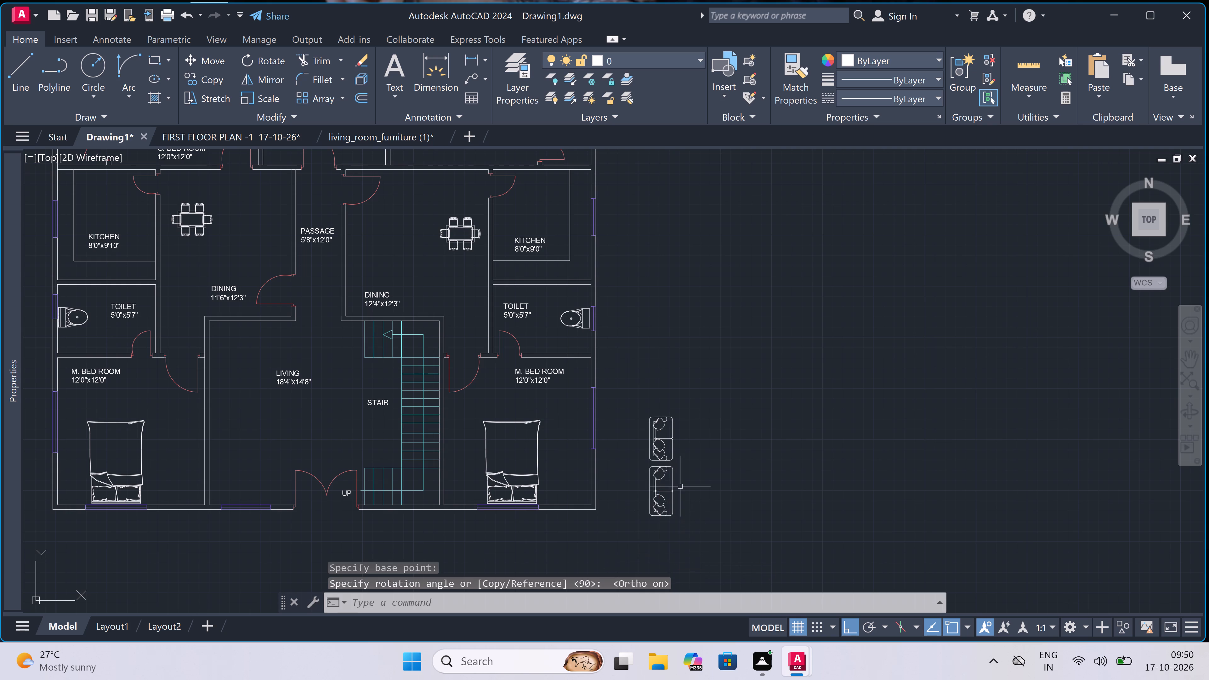
# Move the two rotated sofas into the LIVING room, near its west wall, with Ortho off.
pyautogui.click(691, 406)
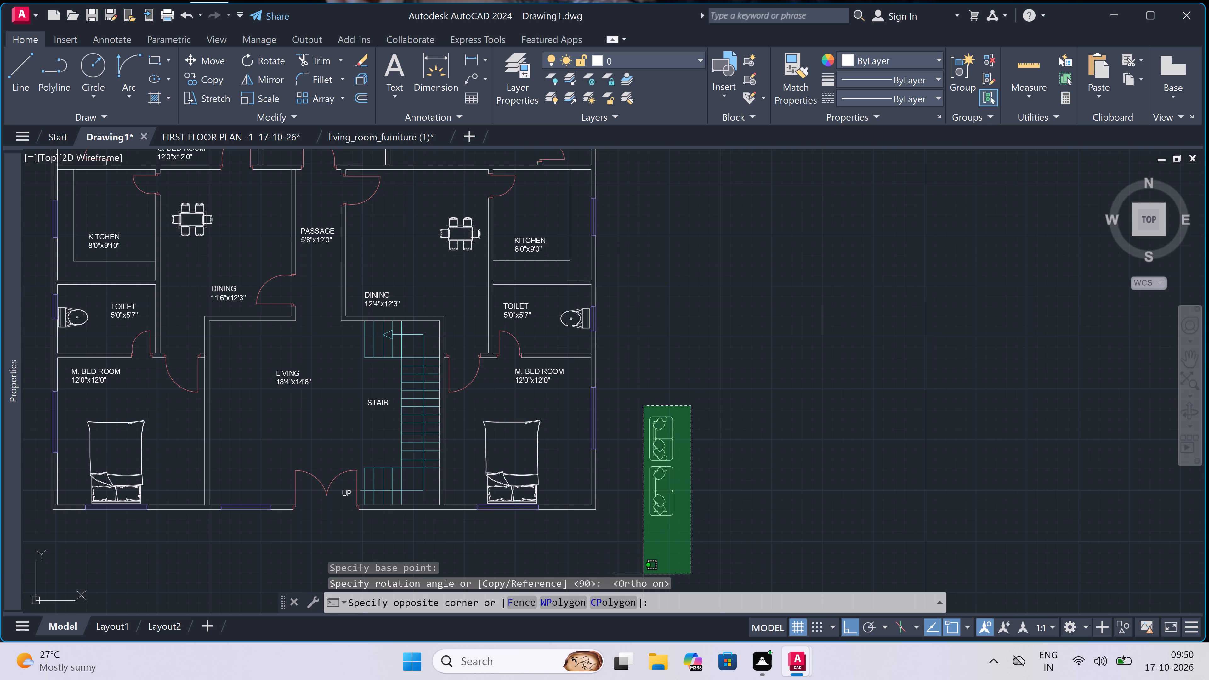
pyautogui.doubleClick(642, 546)
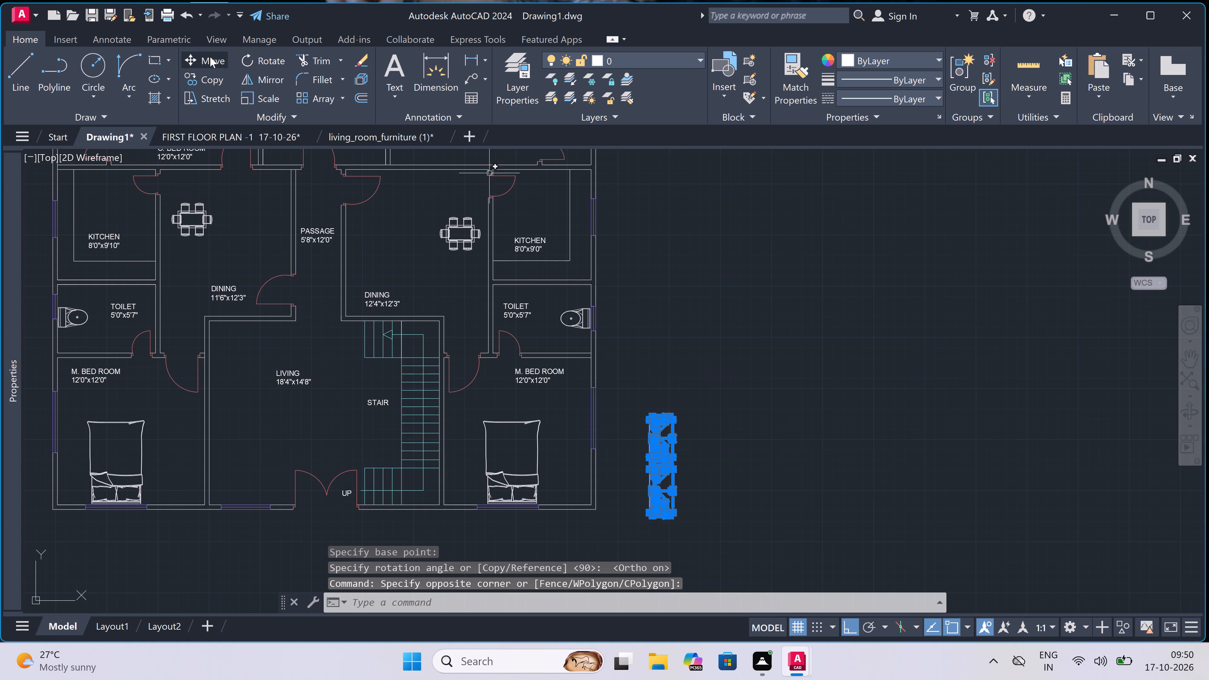
pyautogui.click(210, 57)
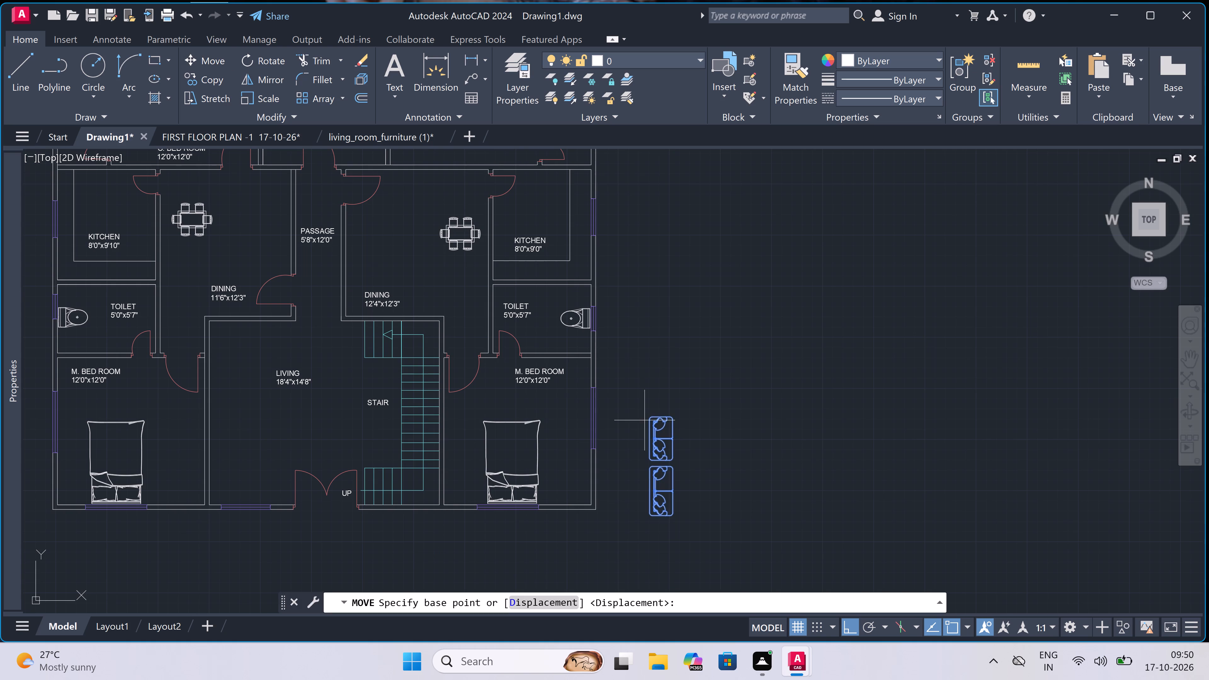
pyautogui.click(645, 416)
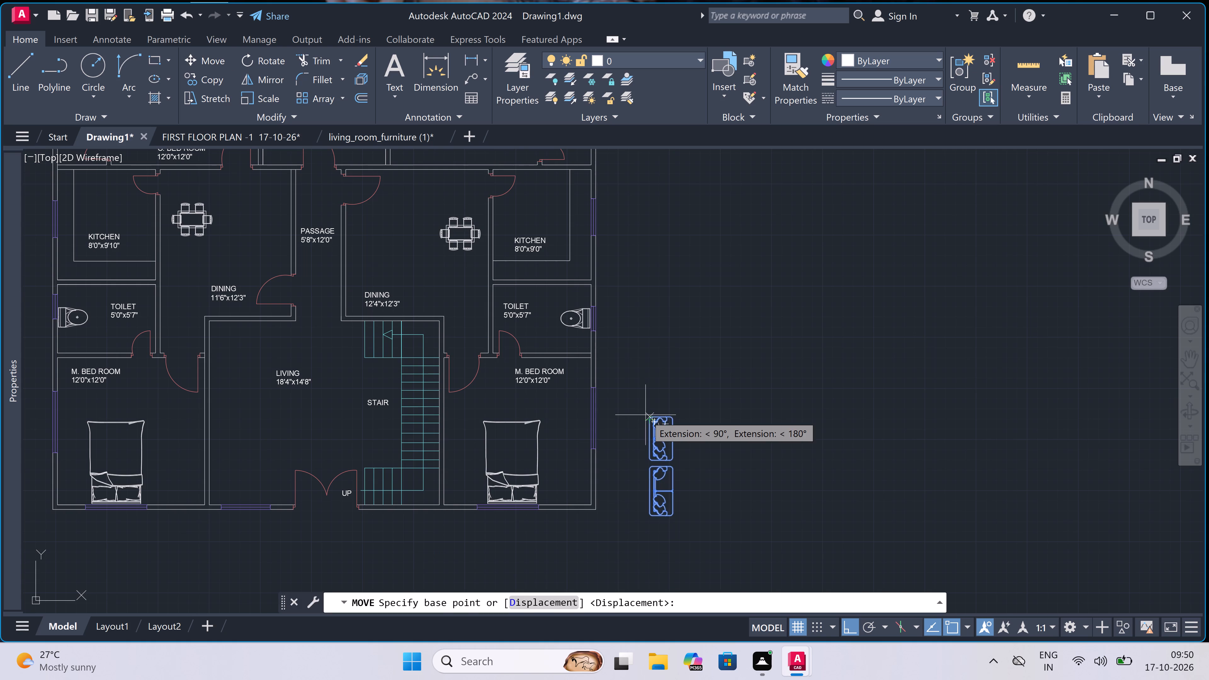
pyautogui.press('F8')
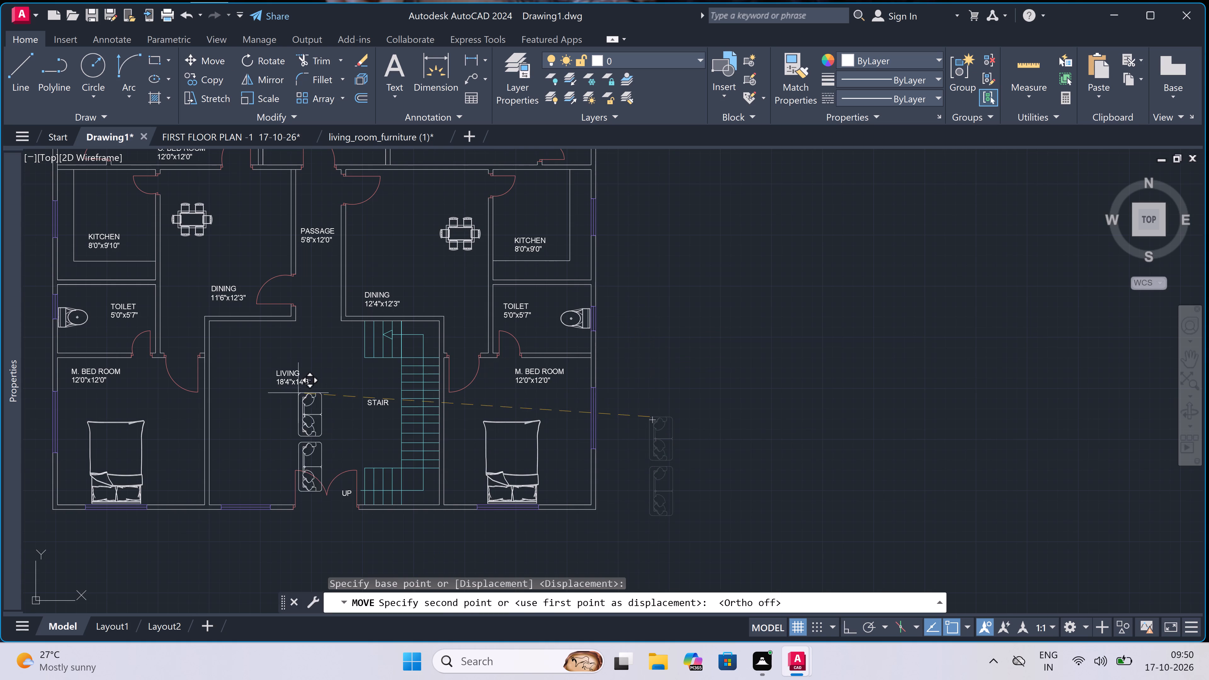
pyautogui.scroll(-3, 496, 362)
pyautogui.scroll(3, 368, 363)
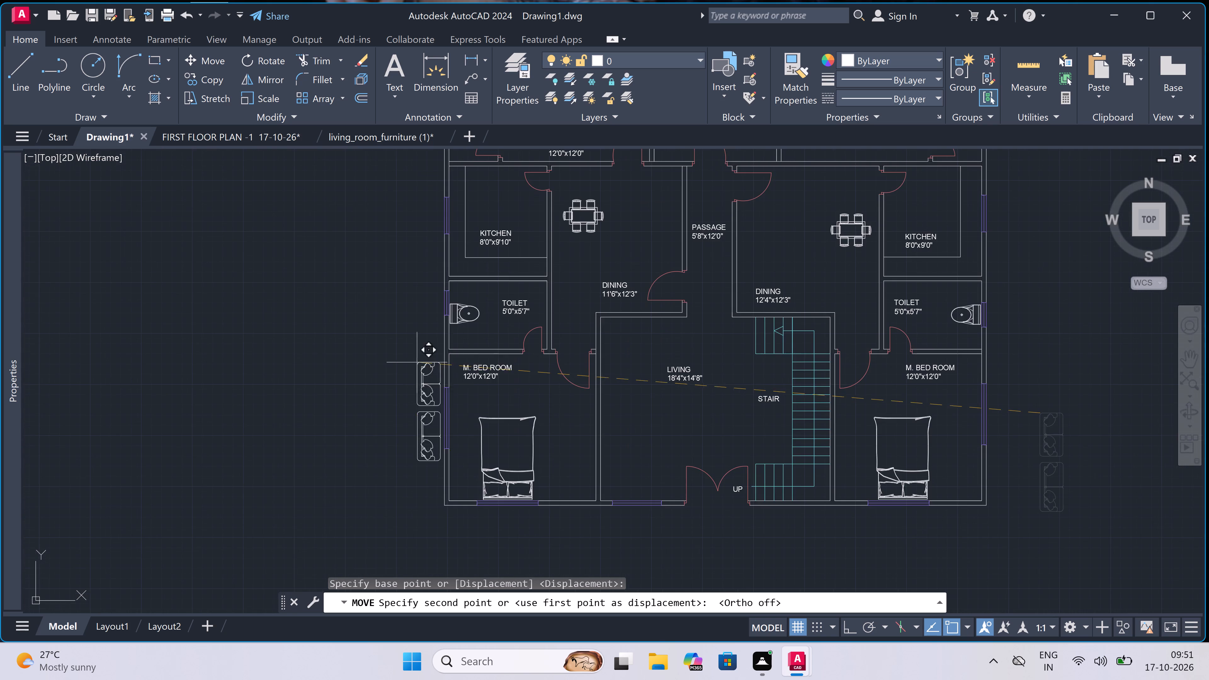
pyautogui.scroll(2, 686, 366)
pyautogui.scroll(-2, 472, 324)
pyautogui.scroll(1, 482, 321)
pyautogui.doubleClick(490, 331)
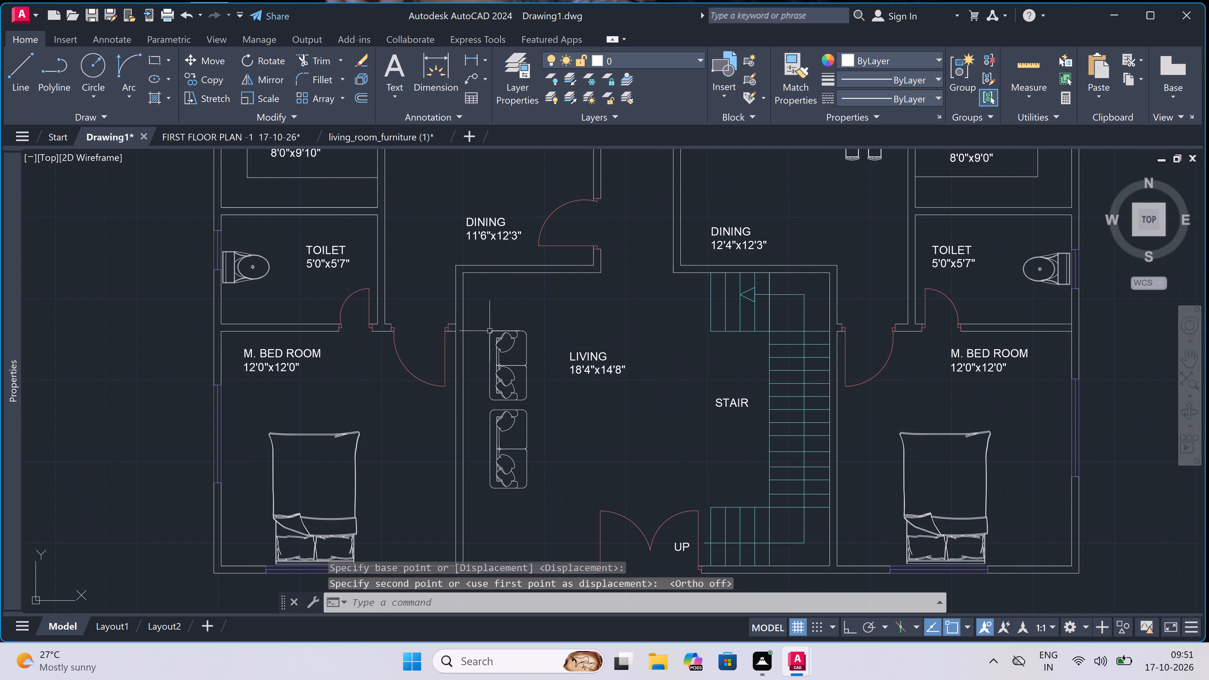
# Scale up the two living room sofas from the top edge of the upper sofa, picking the factor freehand.
pyautogui.tripleClick(555, 306)
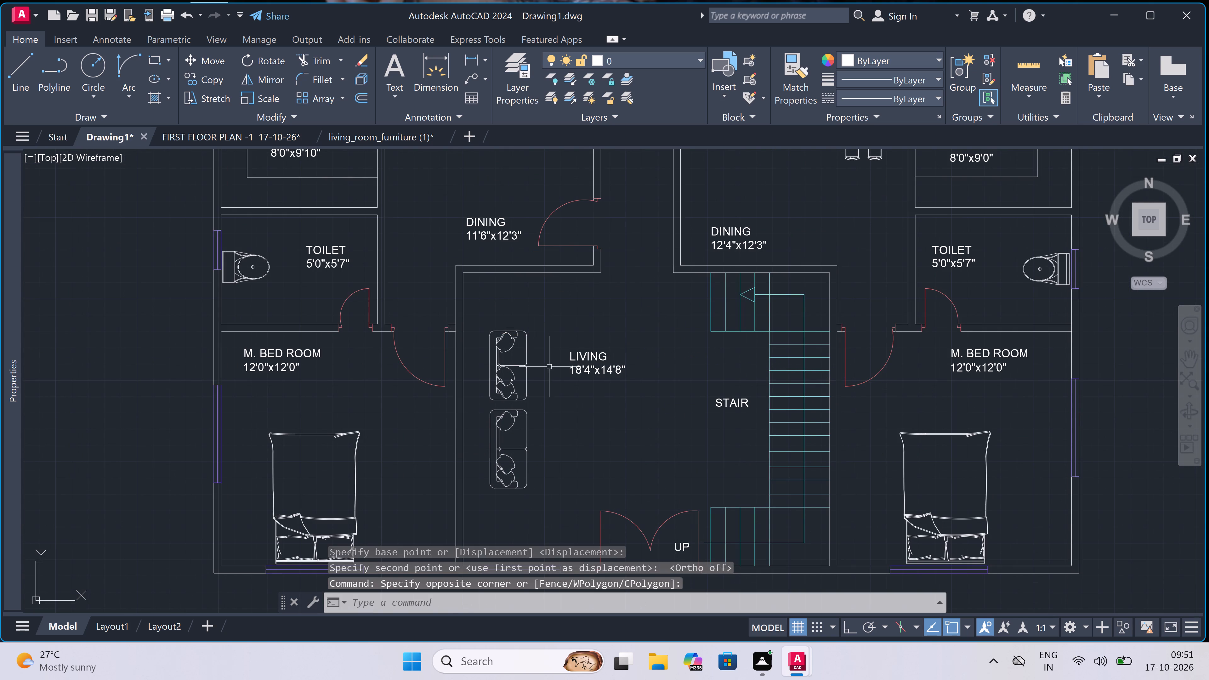
pyautogui.doubleClick(548, 314)
pyautogui.click(483, 505)
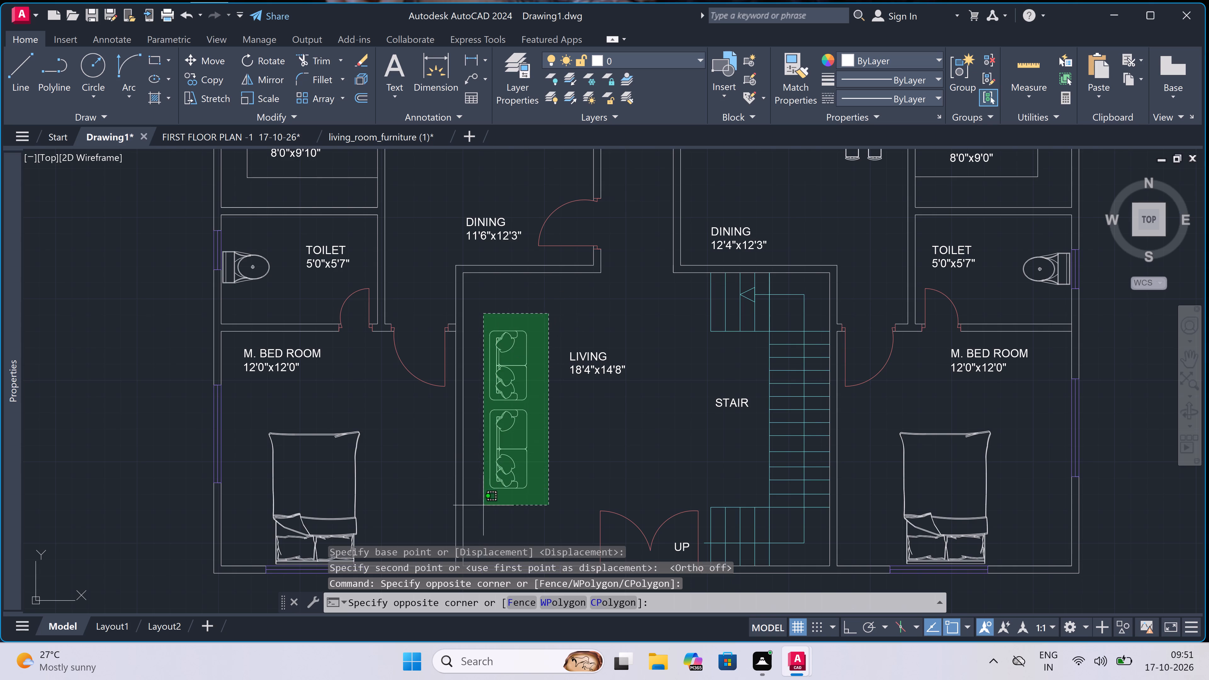
pyautogui.click(253, 93)
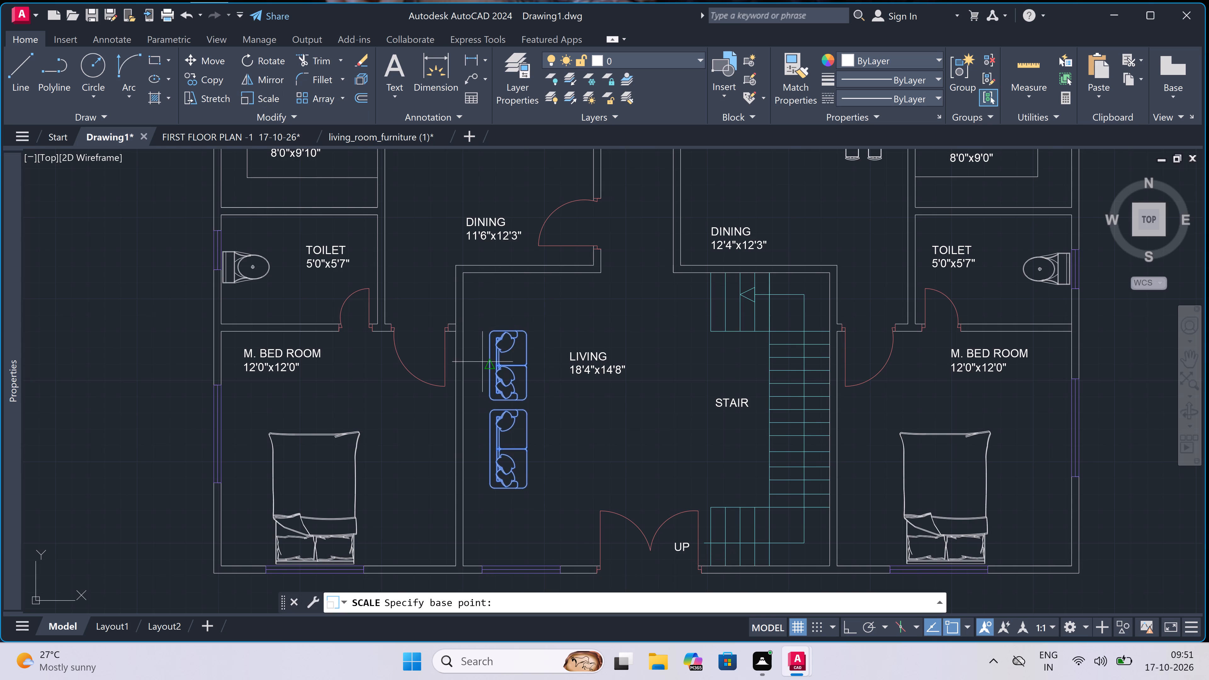
pyautogui.doubleClick(511, 331)
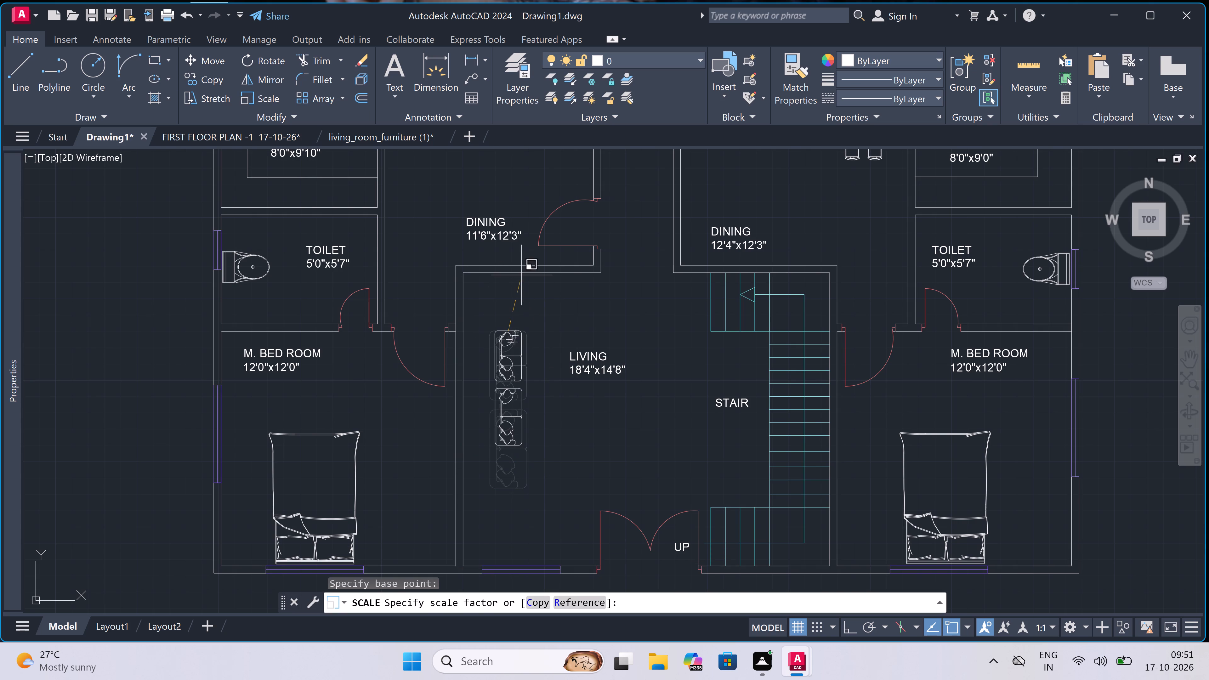
pyautogui.click(521, 224)
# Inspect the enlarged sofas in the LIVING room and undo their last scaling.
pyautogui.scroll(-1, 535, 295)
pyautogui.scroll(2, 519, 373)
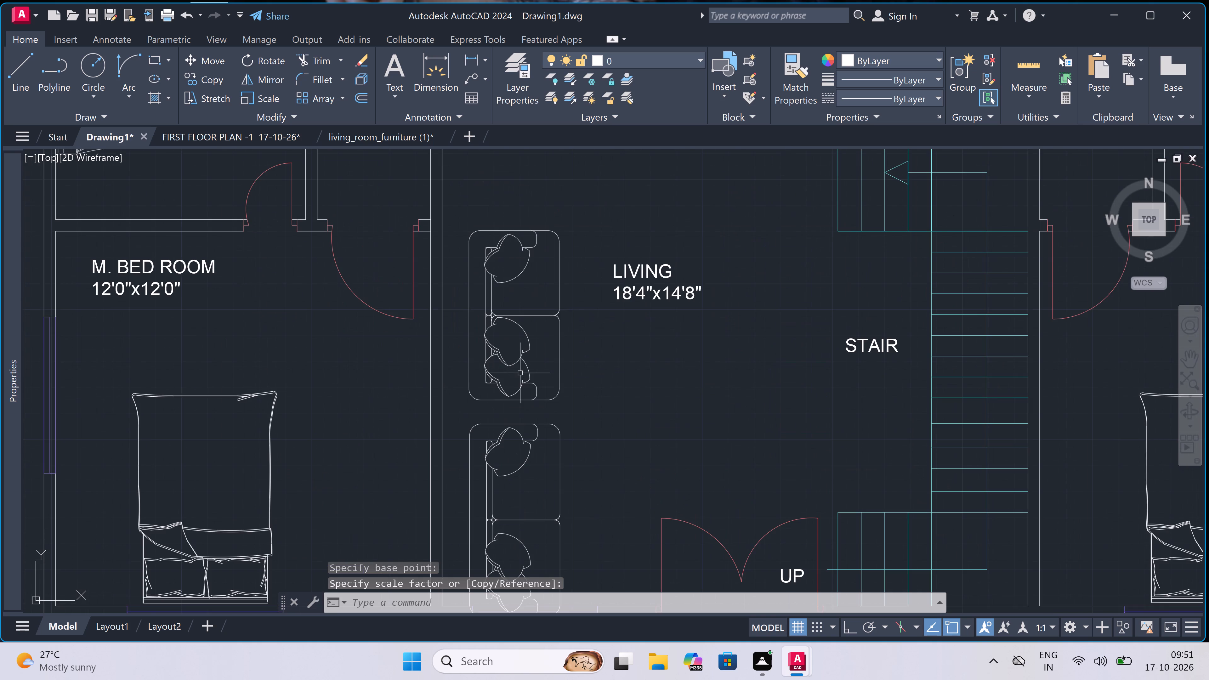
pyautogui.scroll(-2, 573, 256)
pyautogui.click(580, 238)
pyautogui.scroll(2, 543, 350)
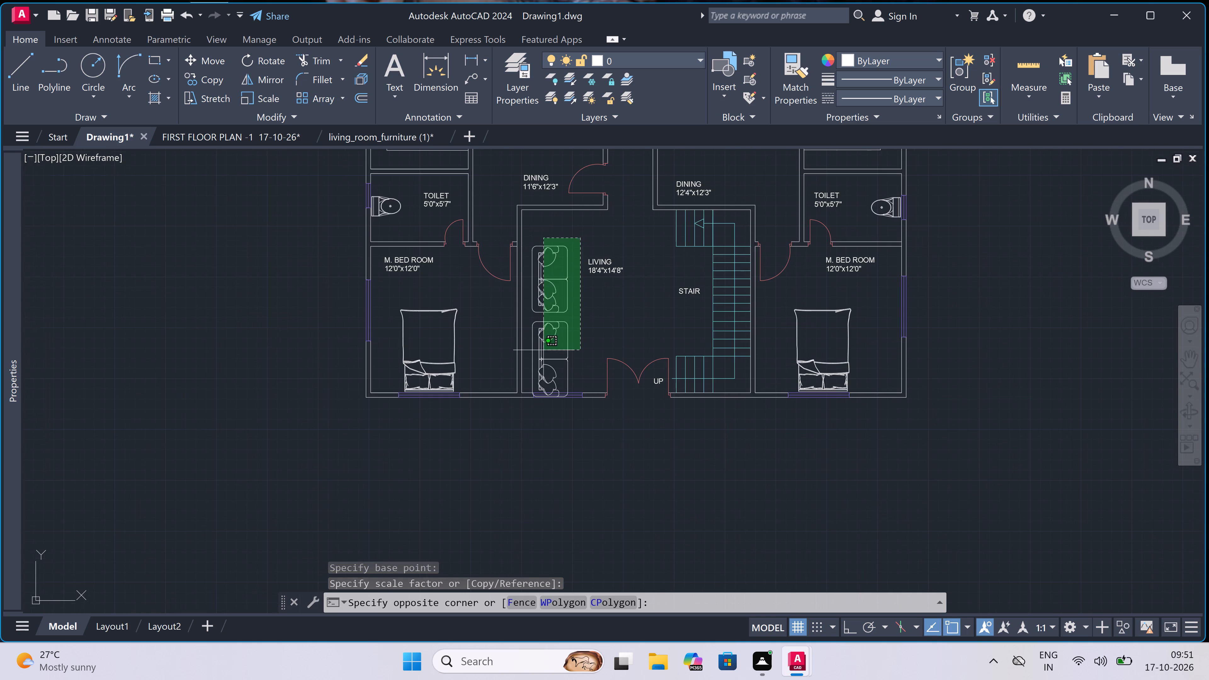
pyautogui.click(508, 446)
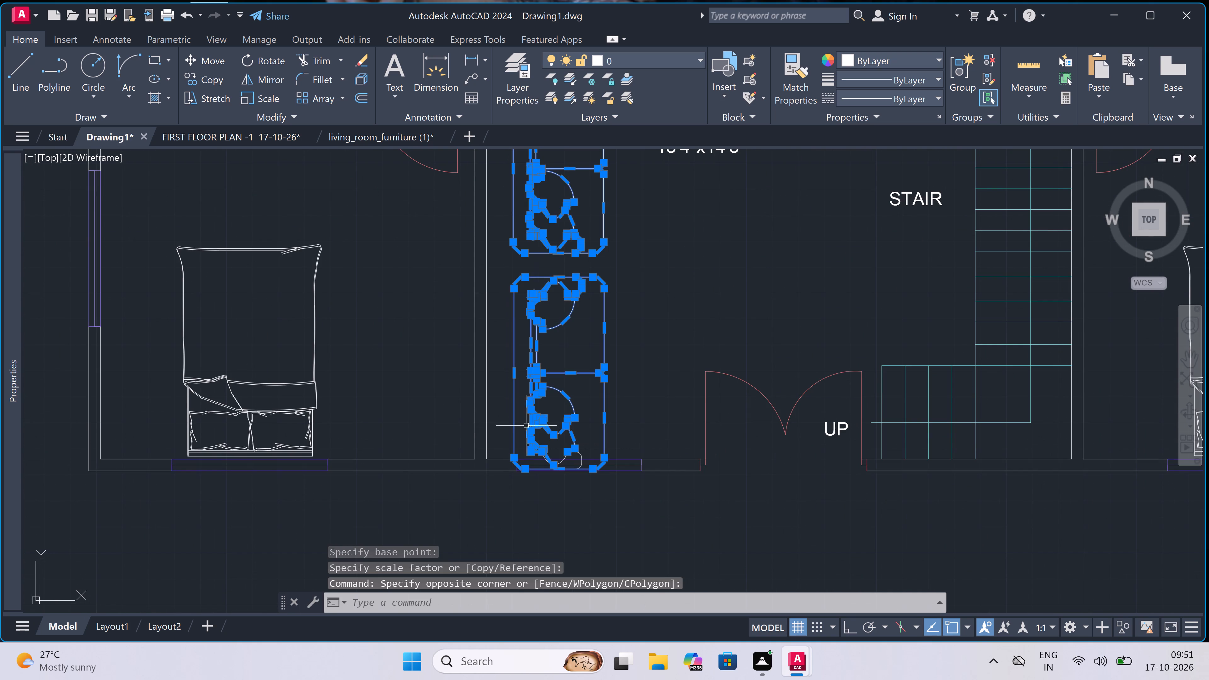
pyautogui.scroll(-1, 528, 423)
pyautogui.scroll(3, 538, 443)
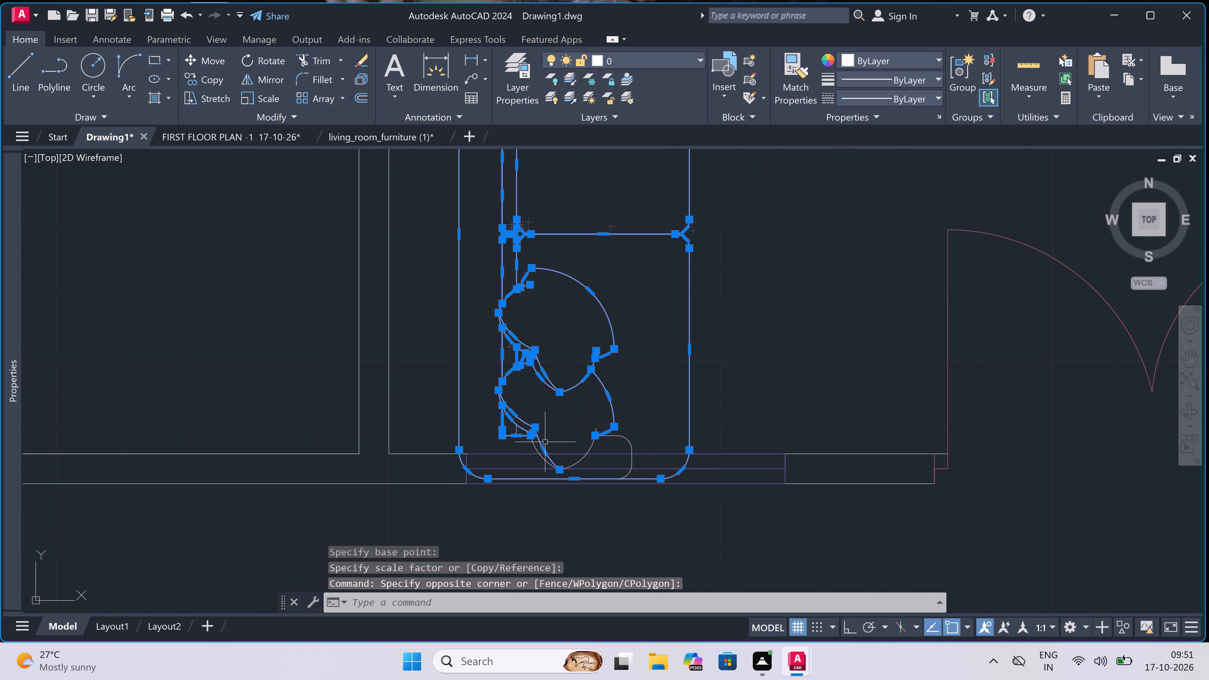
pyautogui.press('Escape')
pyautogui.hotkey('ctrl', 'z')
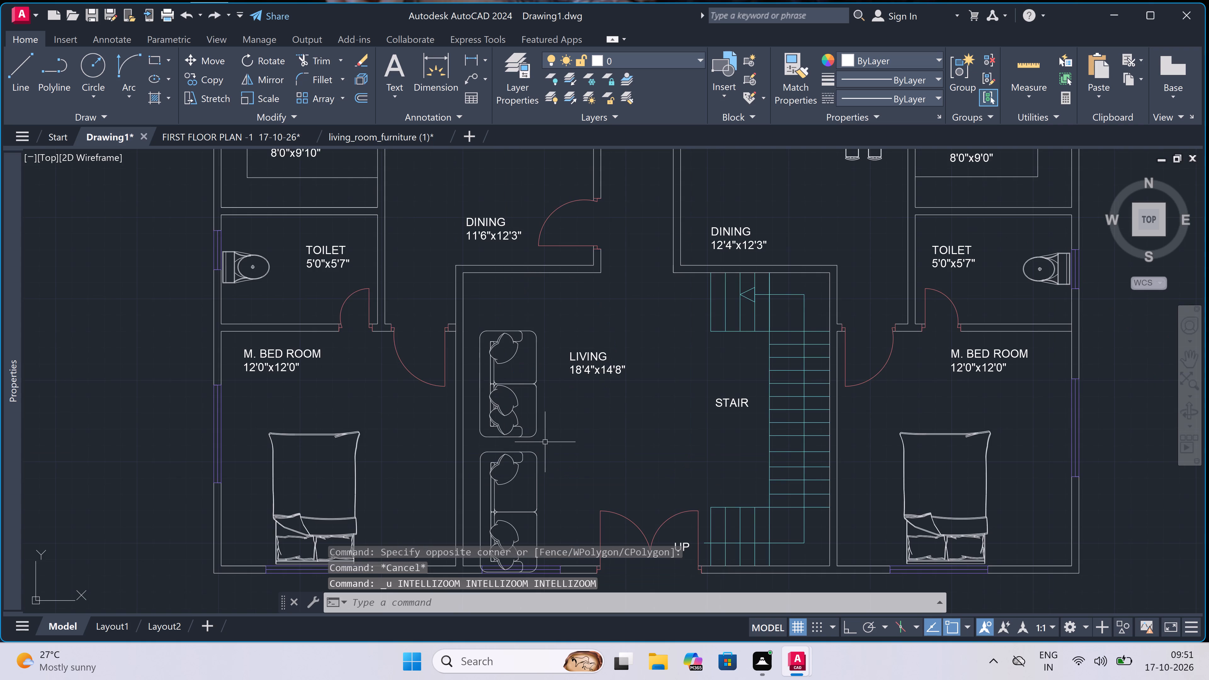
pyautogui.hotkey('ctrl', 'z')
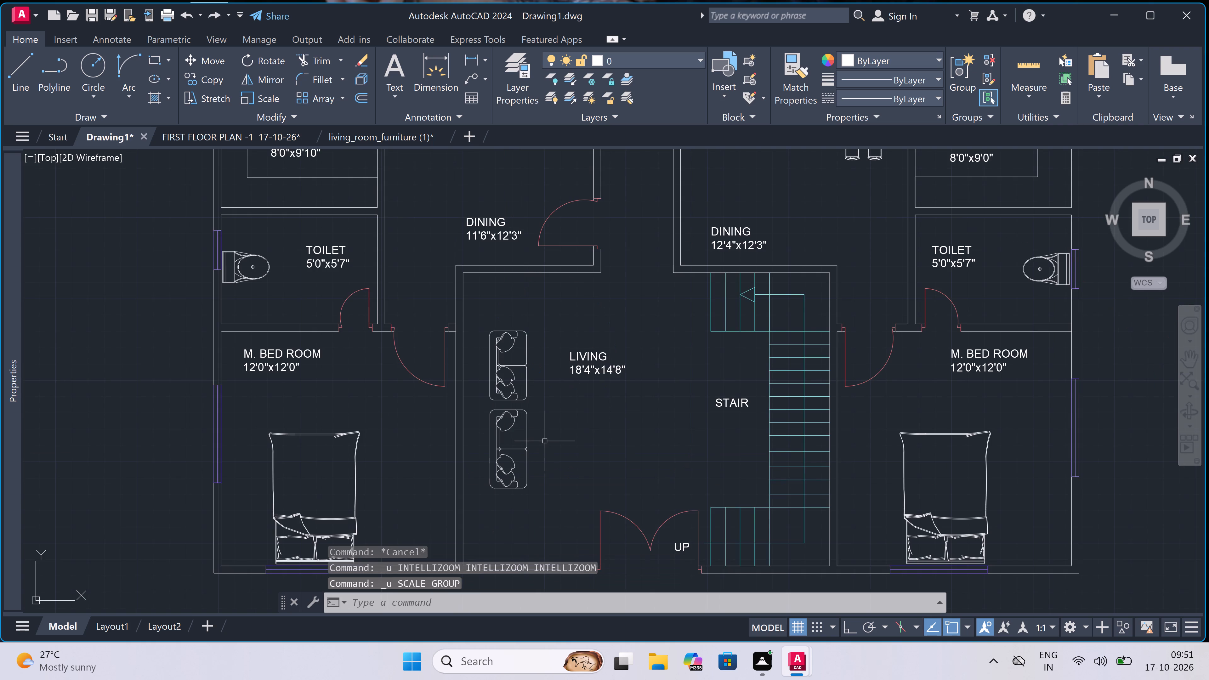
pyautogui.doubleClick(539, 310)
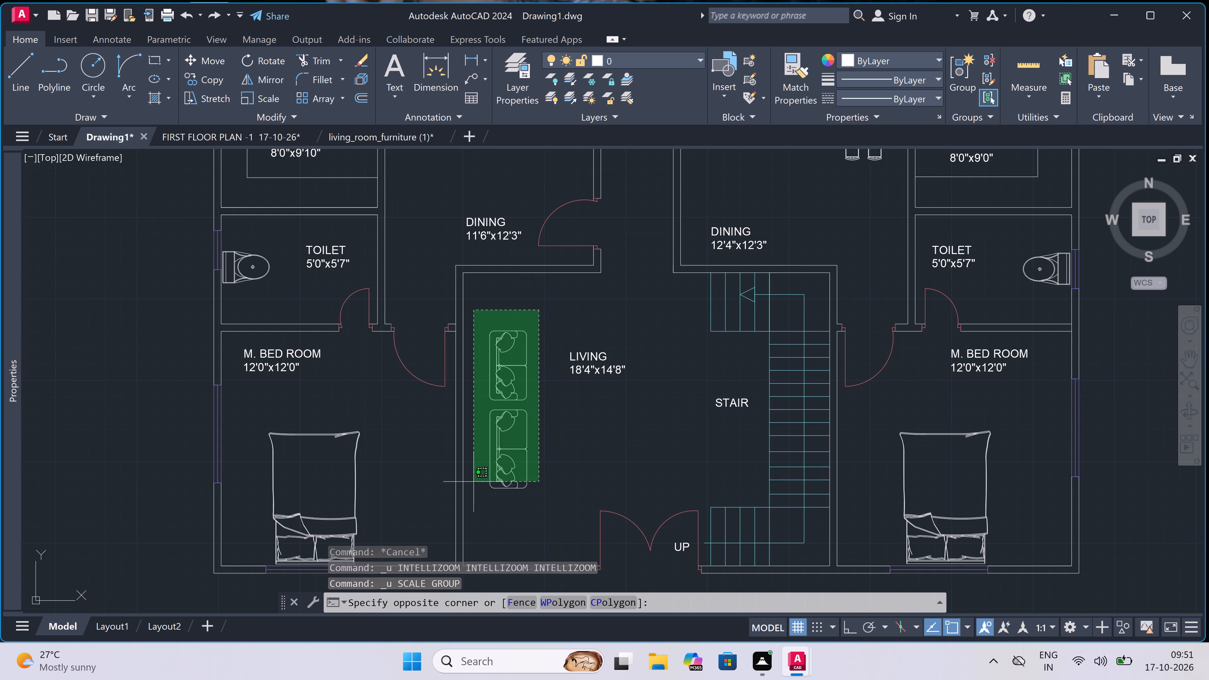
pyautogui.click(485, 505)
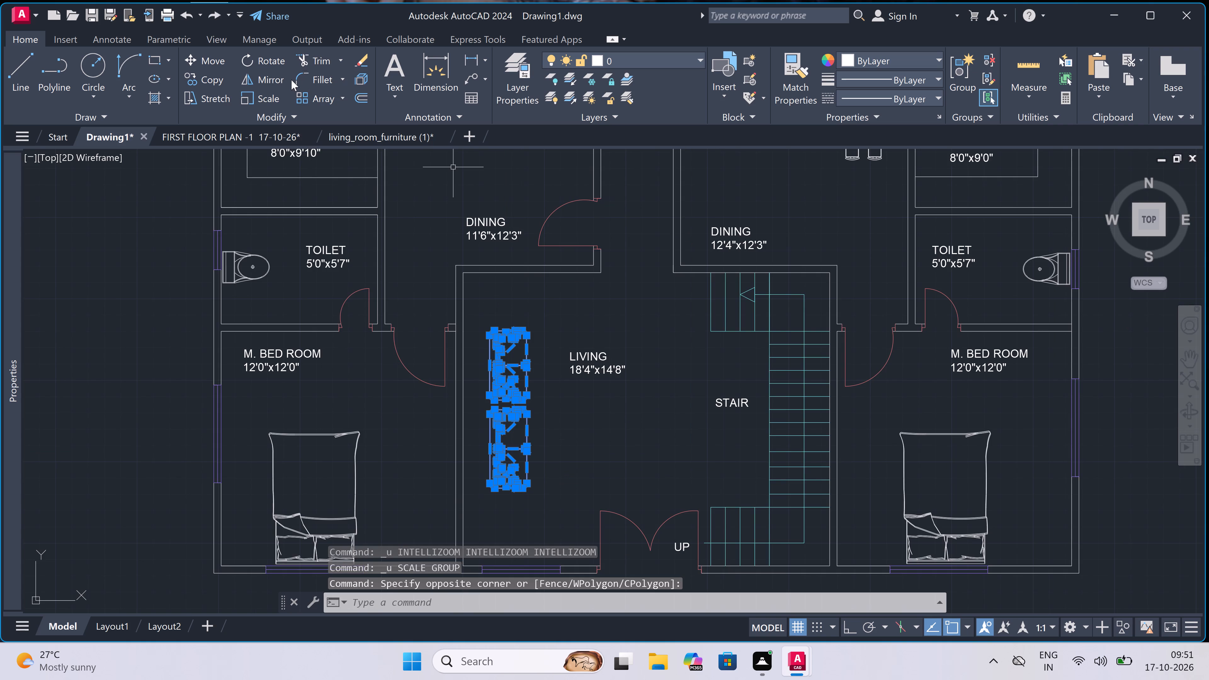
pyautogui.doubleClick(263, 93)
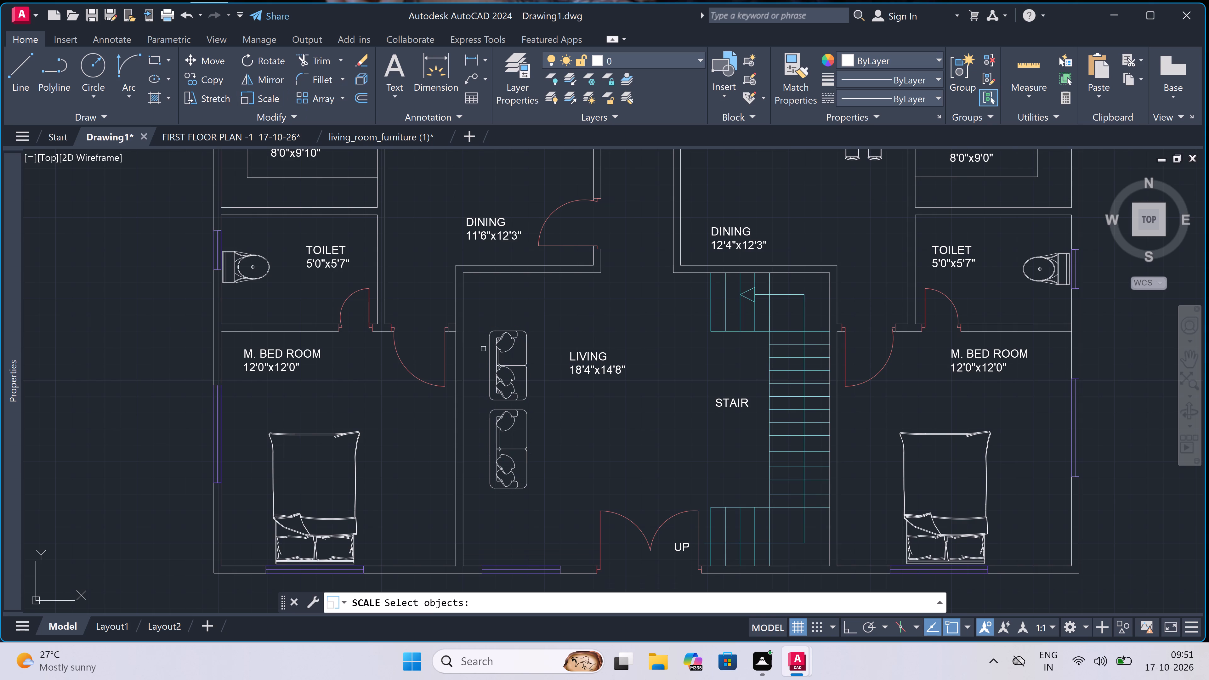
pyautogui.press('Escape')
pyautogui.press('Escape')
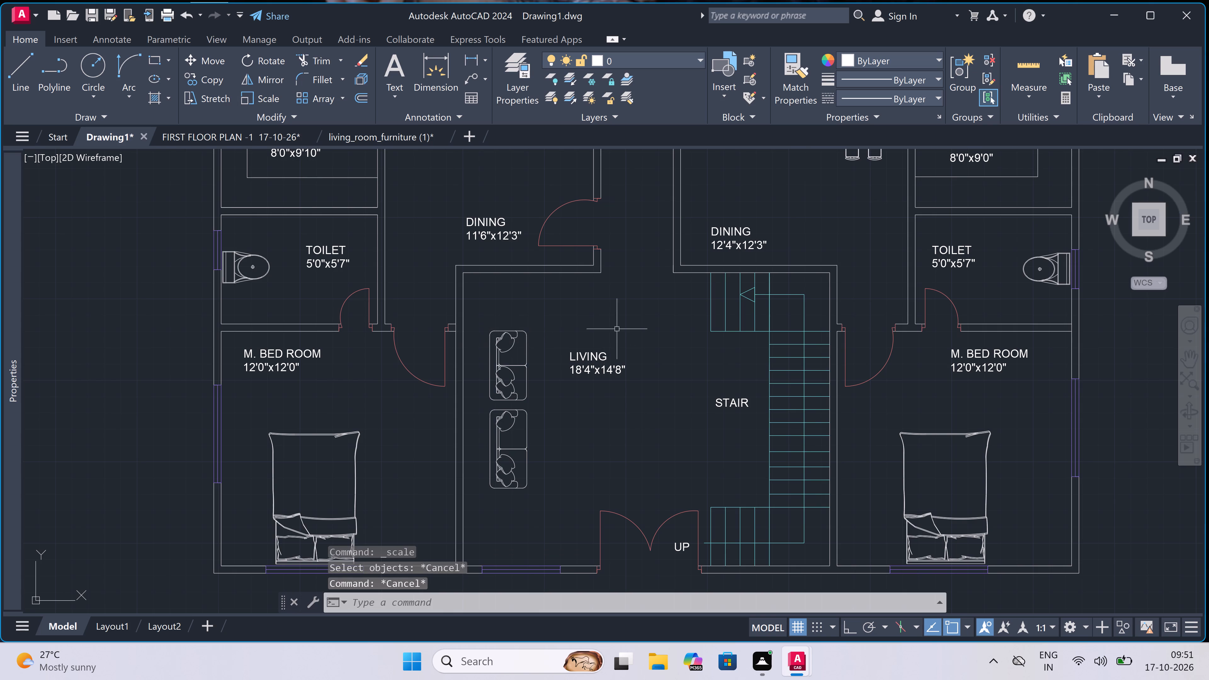
# Scale up both LIVING room sofas from the bottom edge of the lower sofa, picking the factor freehand.
pyautogui.click(536, 319)
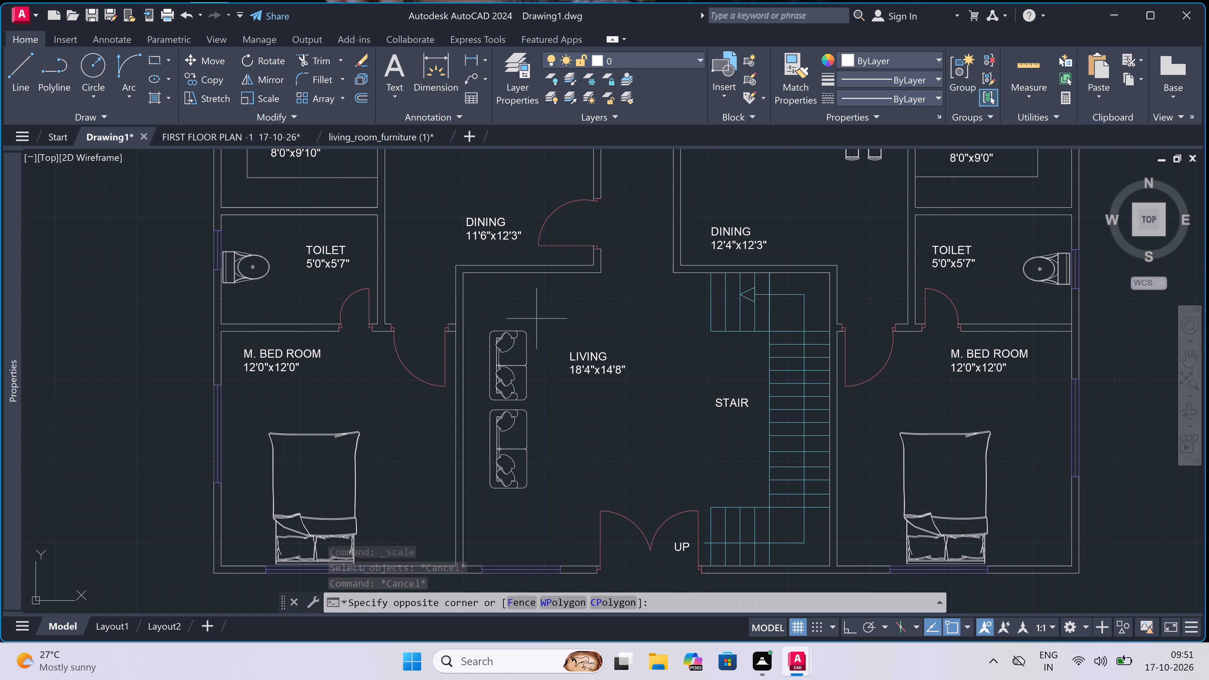
pyautogui.click(470, 490)
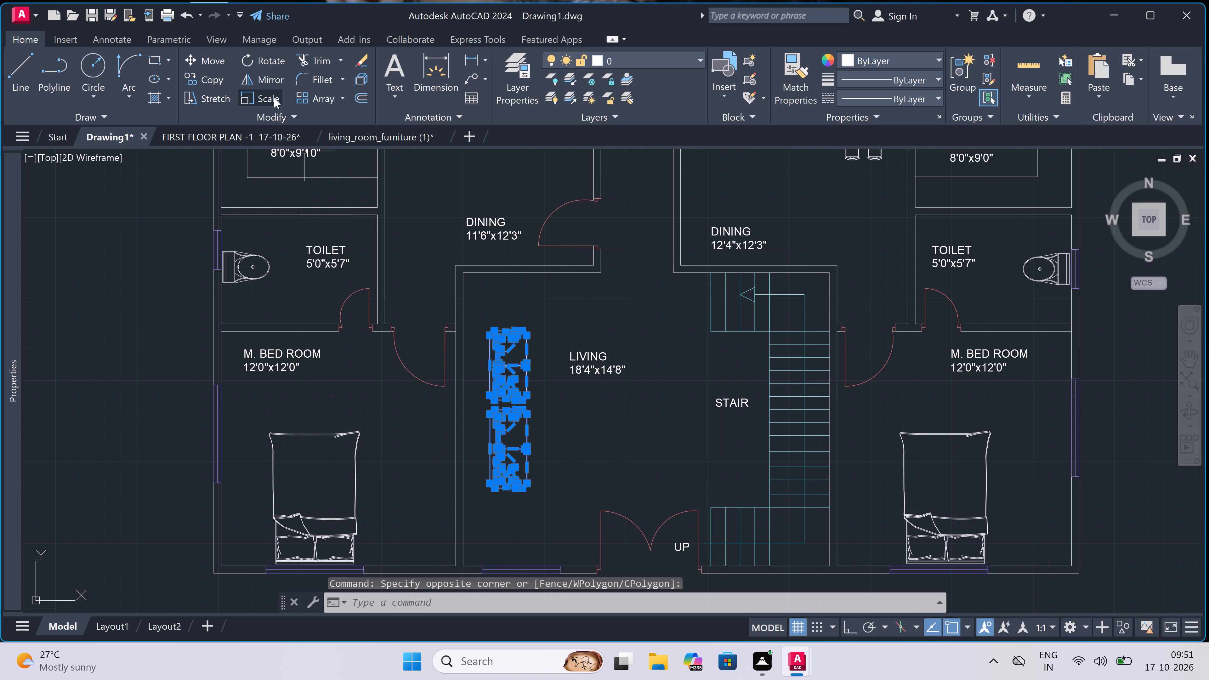
pyautogui.click(265, 95)
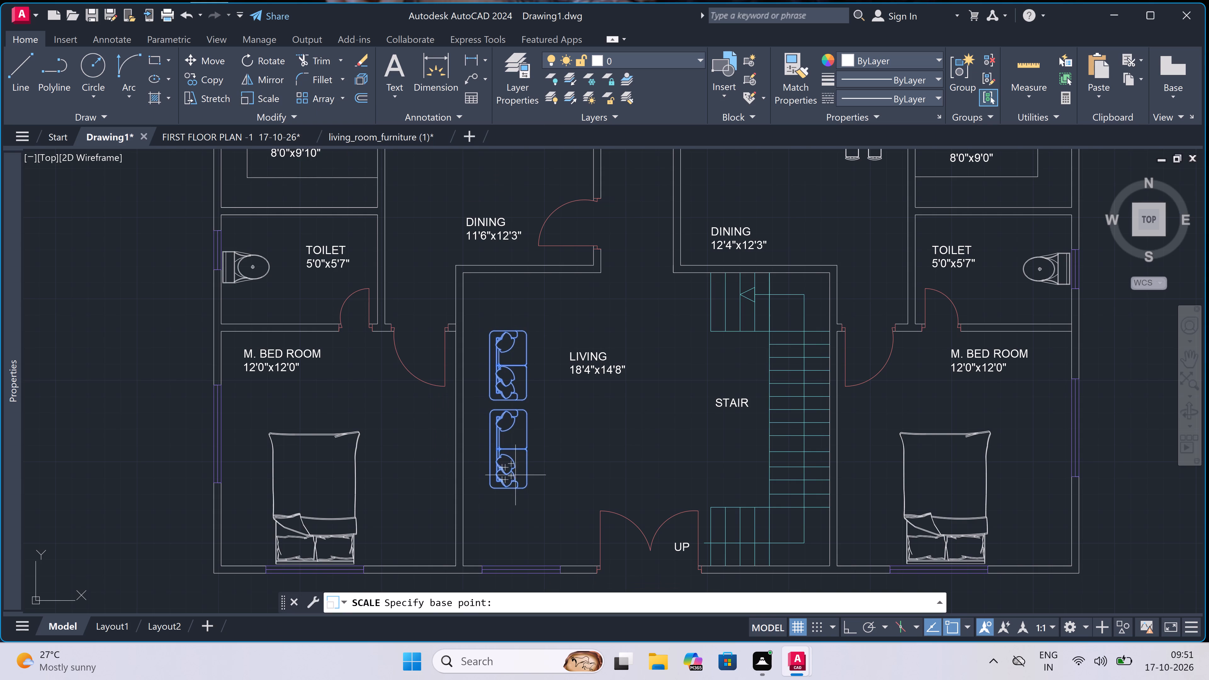
pyautogui.click(515, 482)
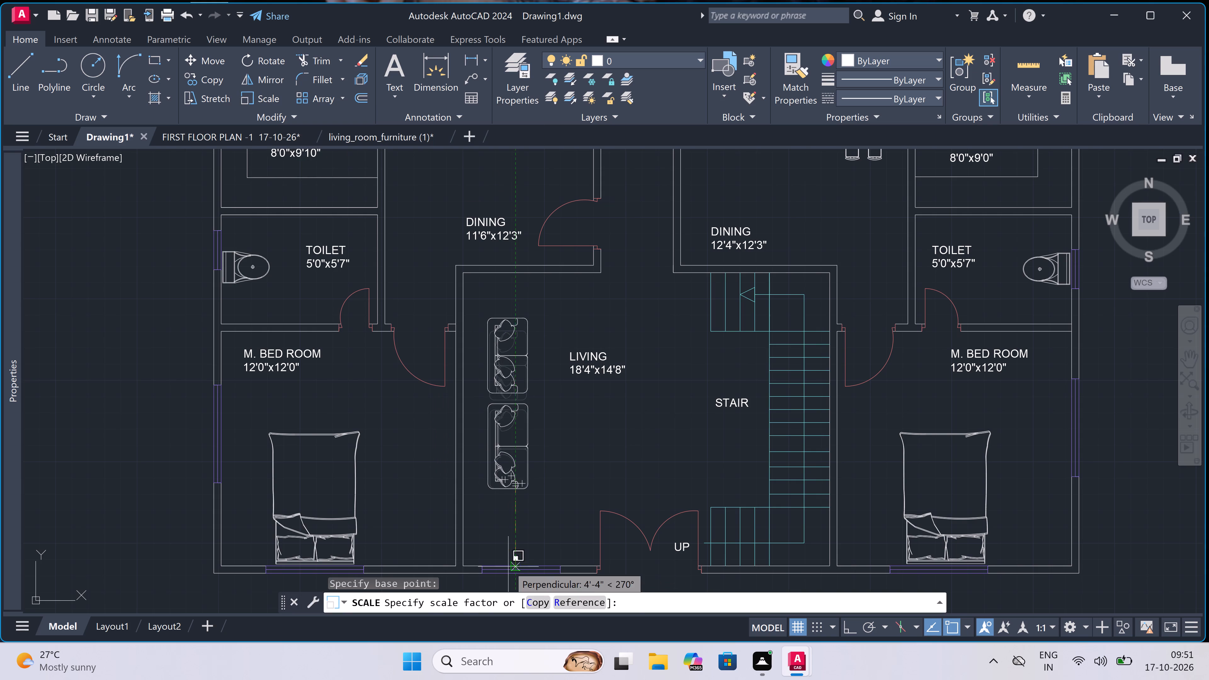
pyautogui.click(508, 586)
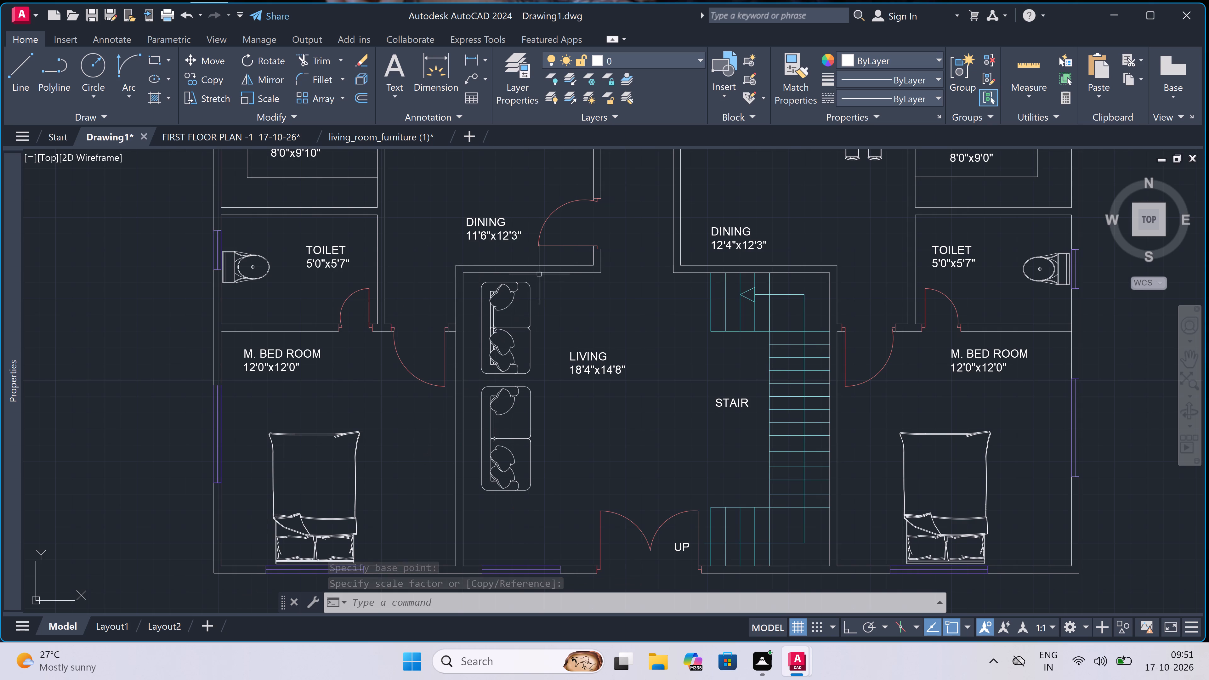
# Move the two enlarged sofas slightly west and down so they sit closer to the LIVING room's west wall.
pyautogui.click(559, 278)
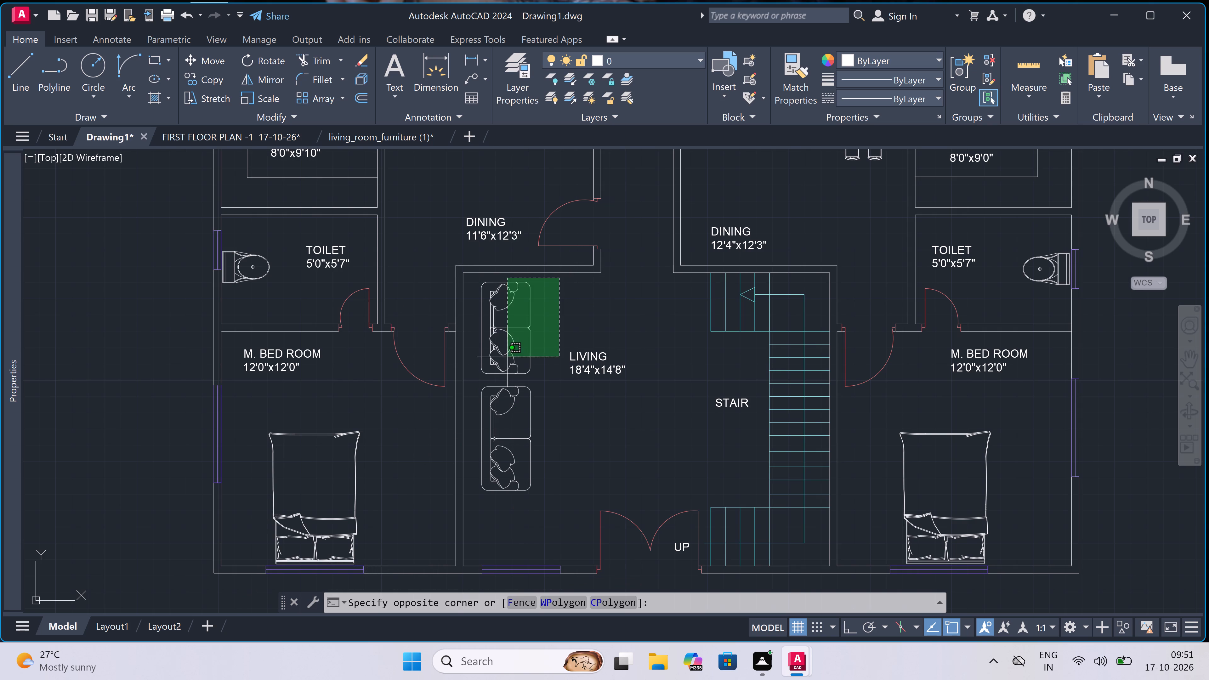
pyautogui.click(472, 497)
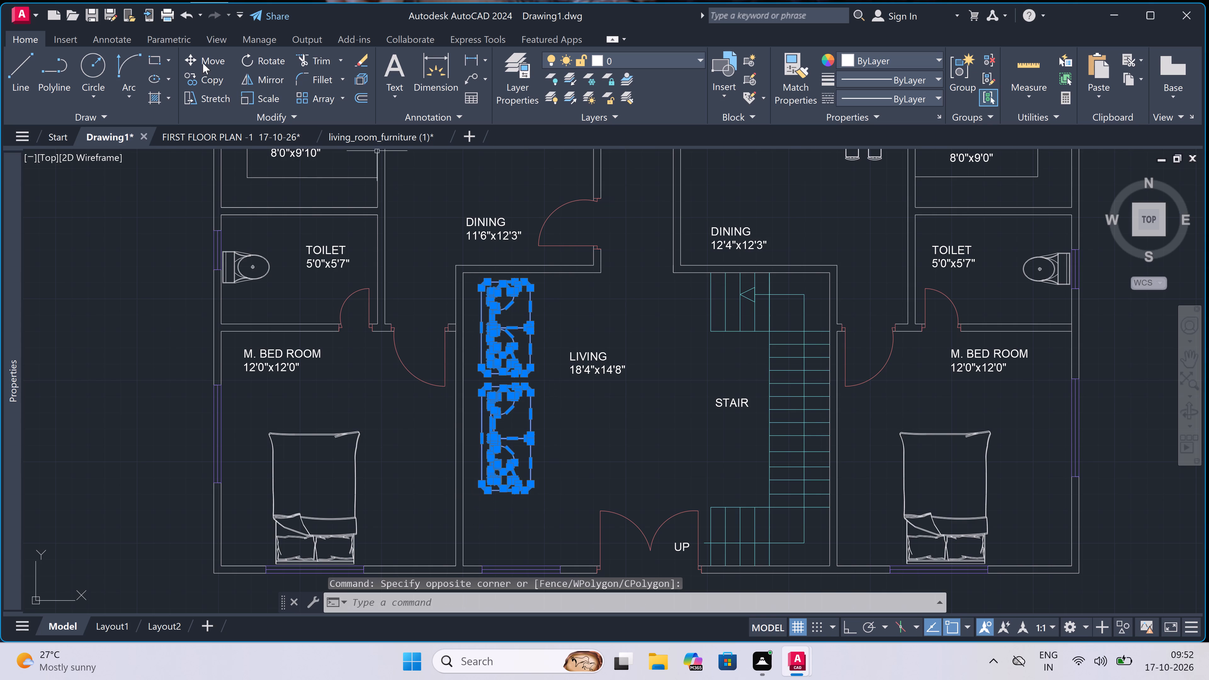
pyautogui.click(206, 57)
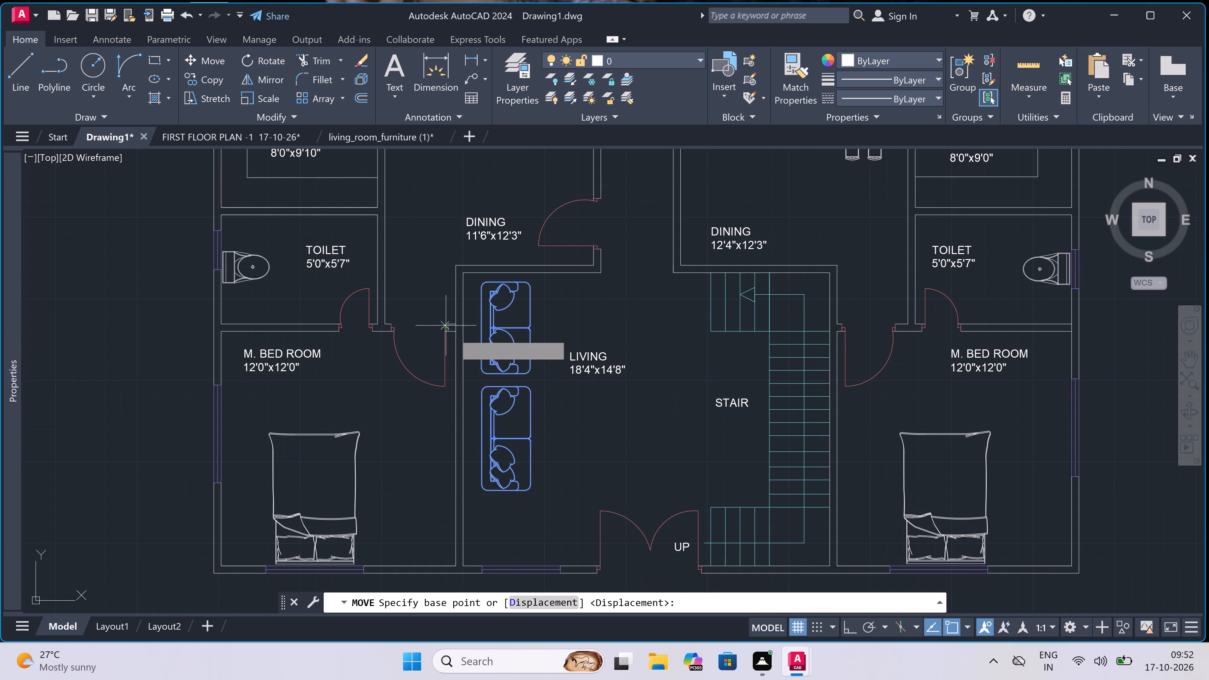
pyautogui.click(480, 332)
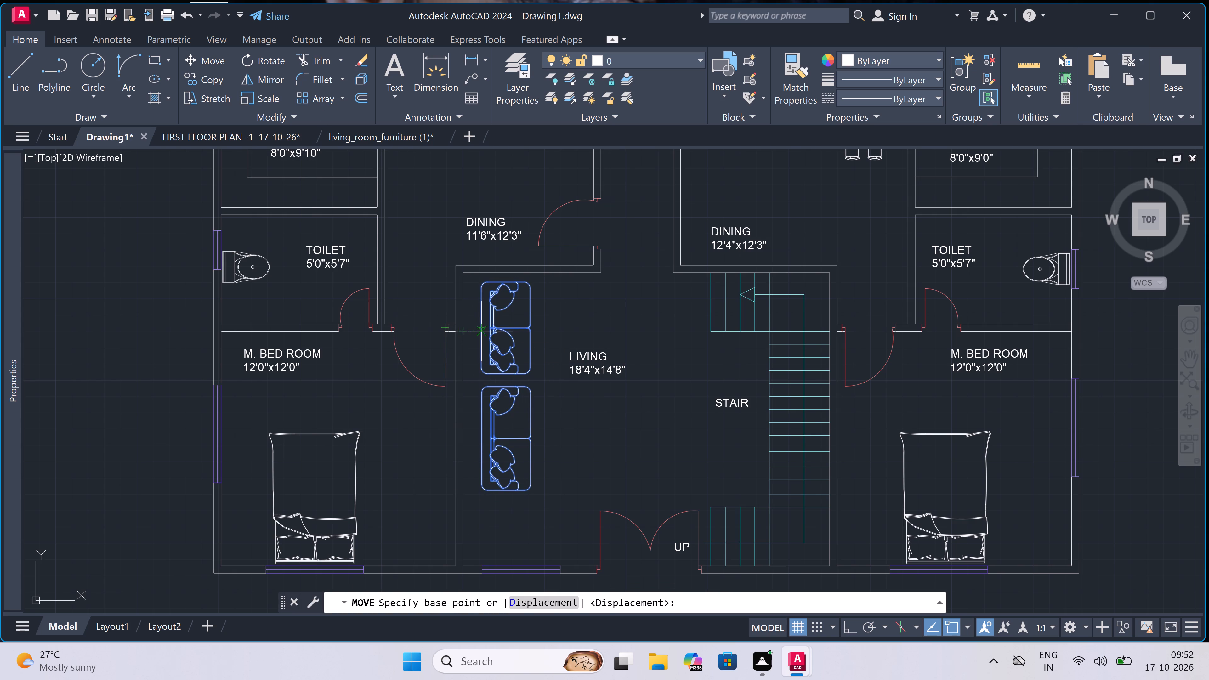
pyautogui.scroll(1, 473, 348)
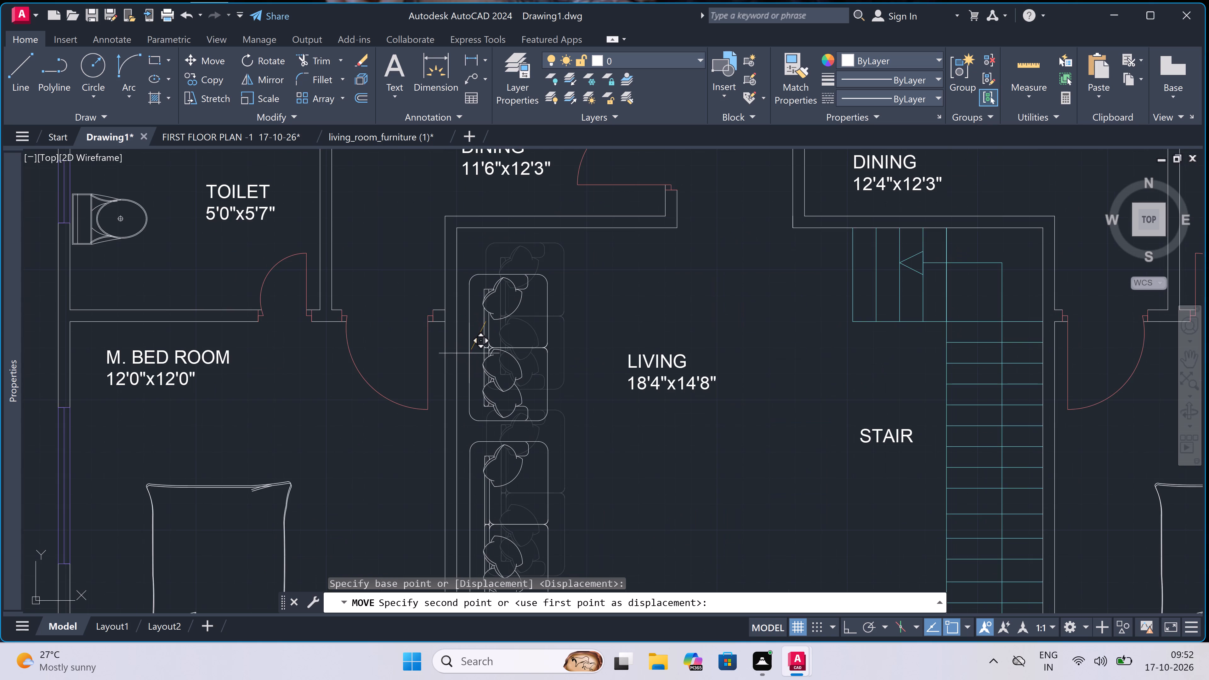
pyautogui.click(469, 353)
# Move the LIVING 18'4"x14'8" label up and to the east, away from the sofas.
pyautogui.scroll(-3, 474, 331)
pyautogui.scroll(2, 523, 342)
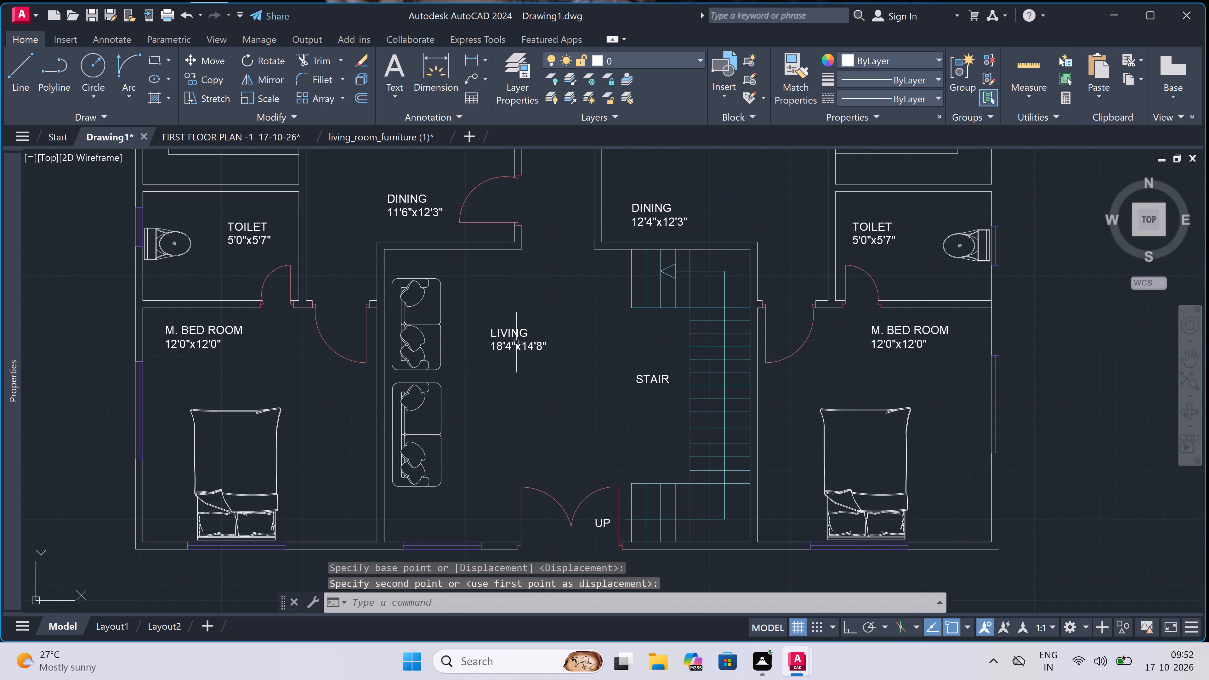
pyautogui.doubleClick(513, 337)
pyautogui.click(489, 353)
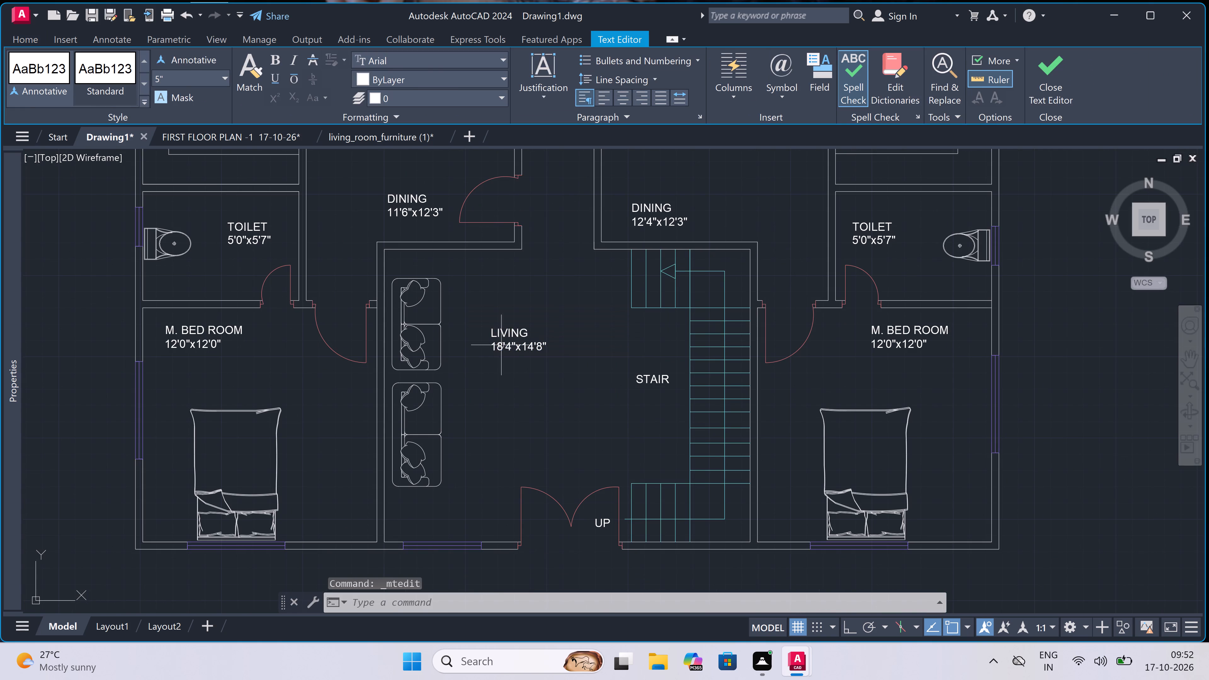
pyautogui.click(516, 331)
pyautogui.click(489, 330)
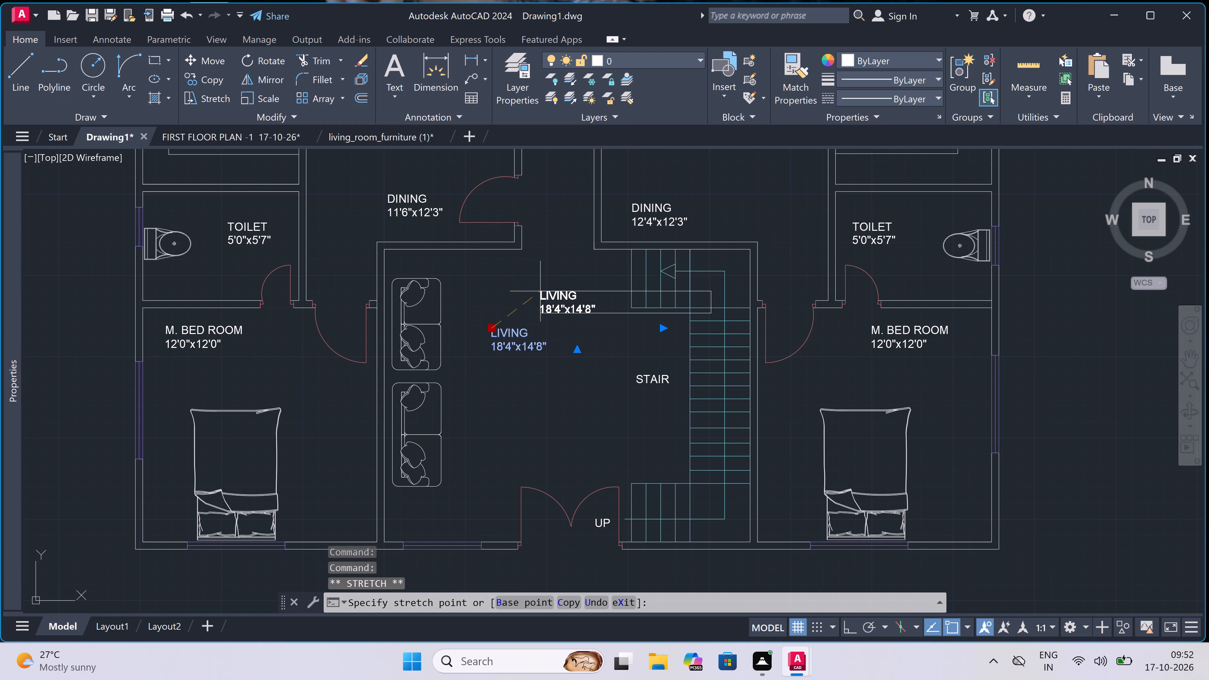
pyautogui.click(534, 291)
pyautogui.press('Escape')
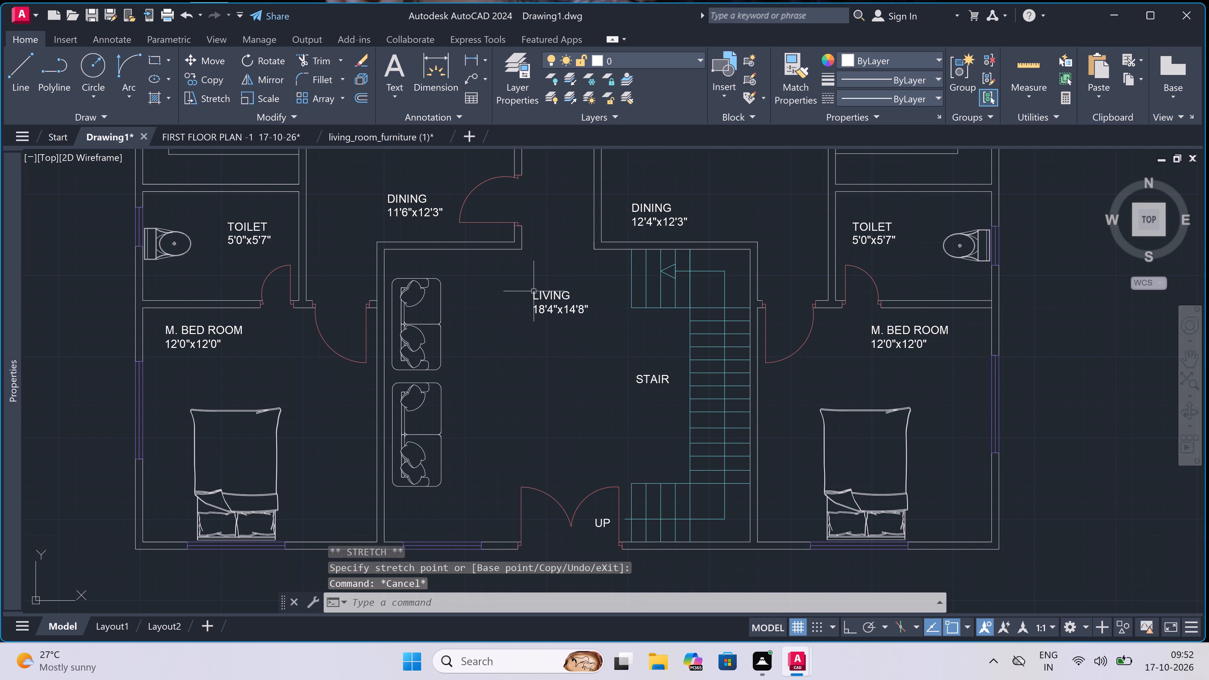
# Draw a small upright rectangle as a centre table in the LIVING room, just east of the two sofas.
pyautogui.write('rec')
pyautogui.press('space')
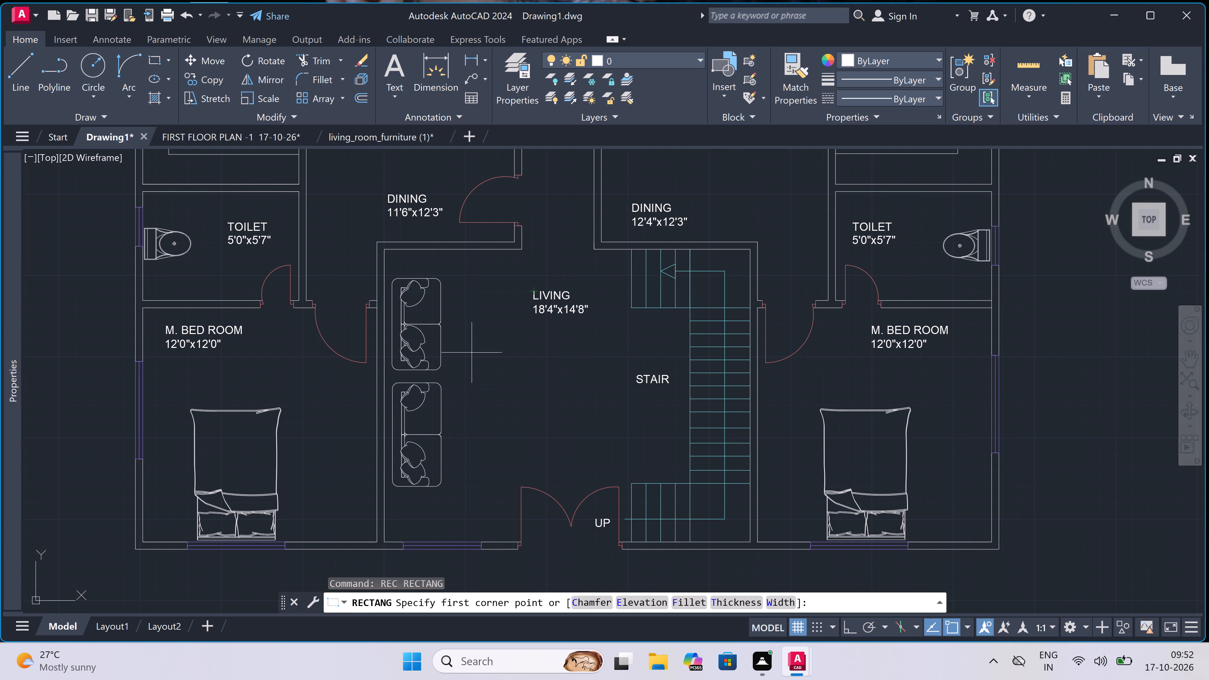
pyautogui.doubleClick(465, 338)
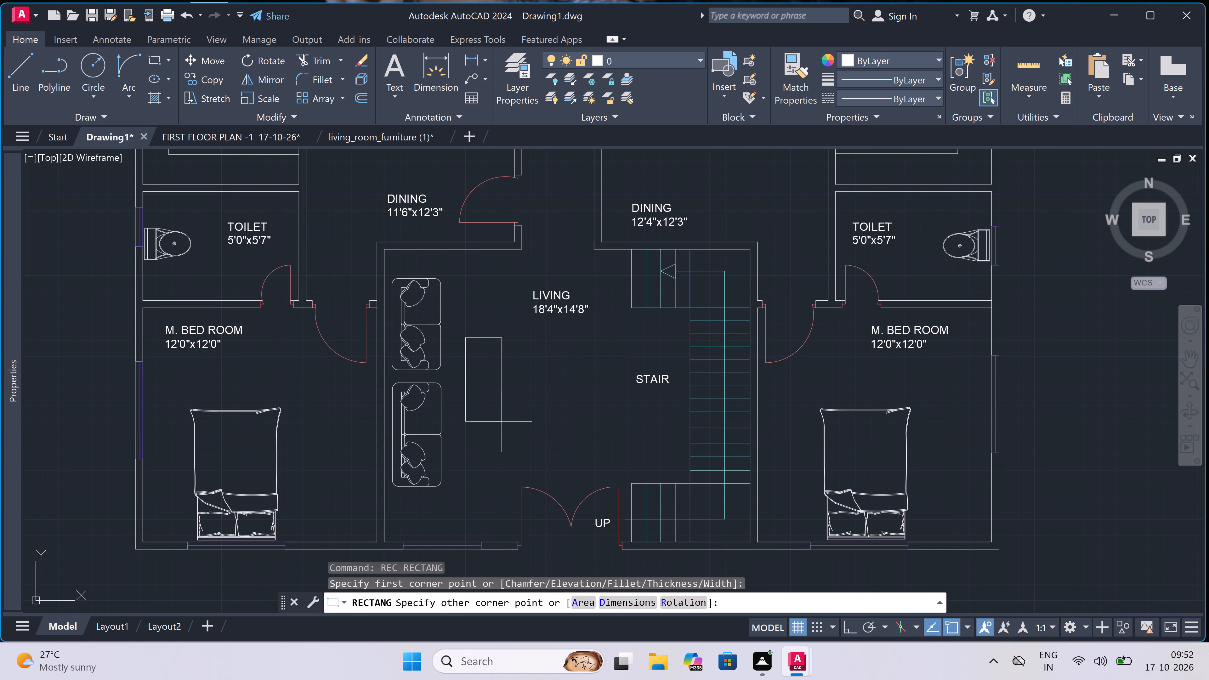
pyautogui.click(499, 419)
# Delete the leftover dining table set lying outside the floor plan, to its west.
pyautogui.scroll(-3, 488, 380)
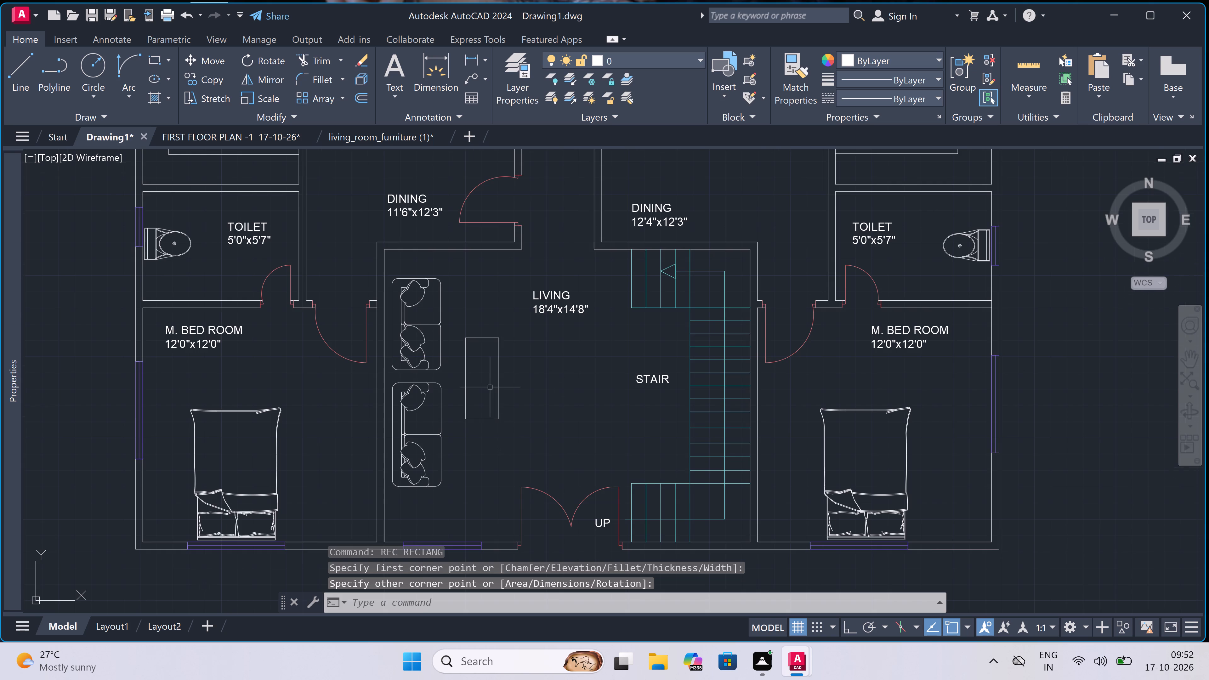
pyautogui.scroll(1, 488, 380)
pyautogui.scroll(-3, 488, 380)
pyautogui.scroll(3, 498, 294)
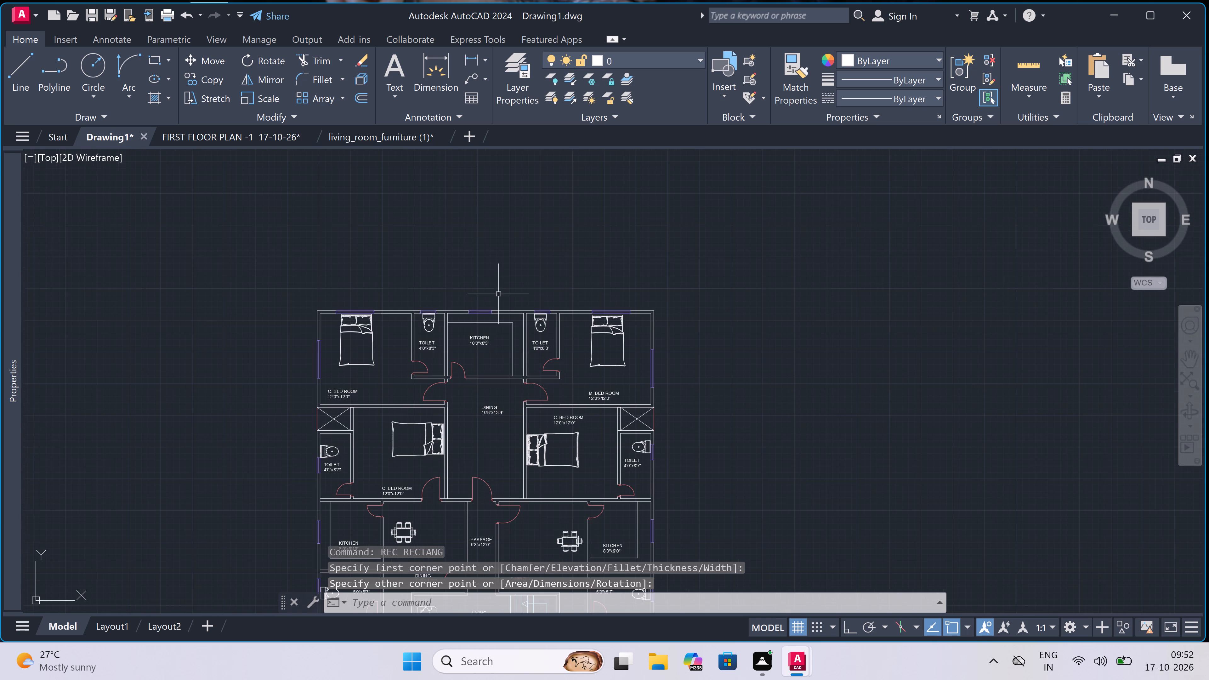
pyautogui.scroll(-1, 498, 294)
pyautogui.scroll(-2, 414, 315)
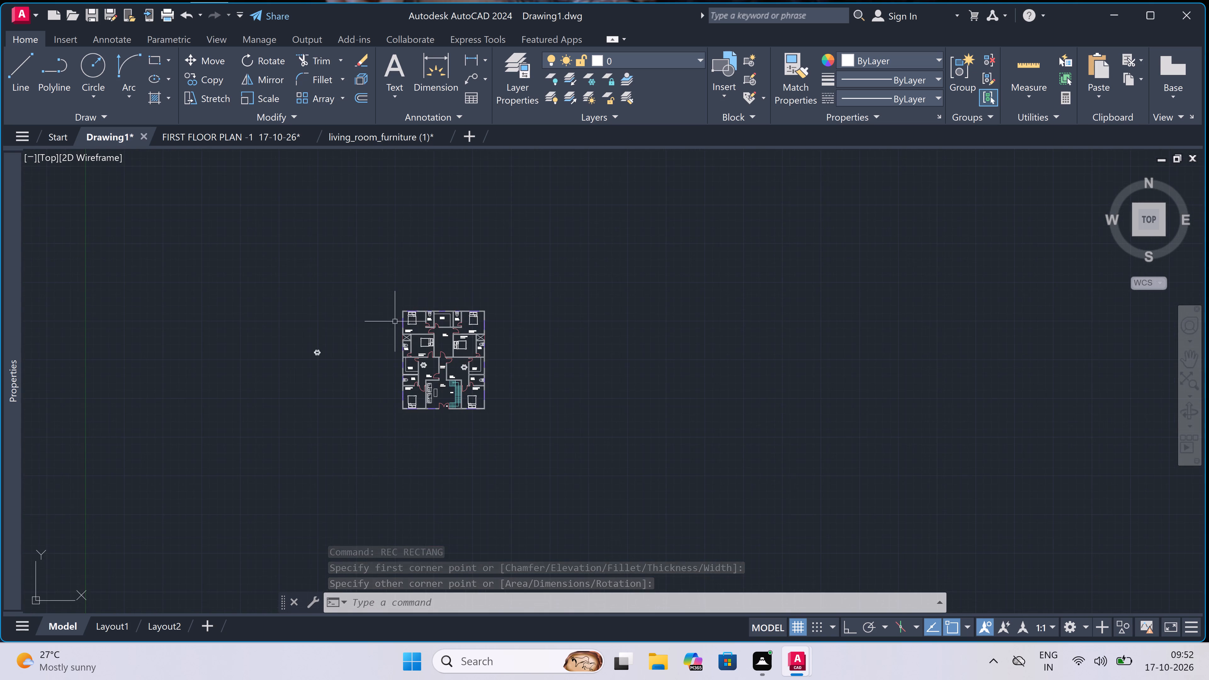
pyautogui.scroll(2, 318, 334)
pyautogui.click(338, 345)
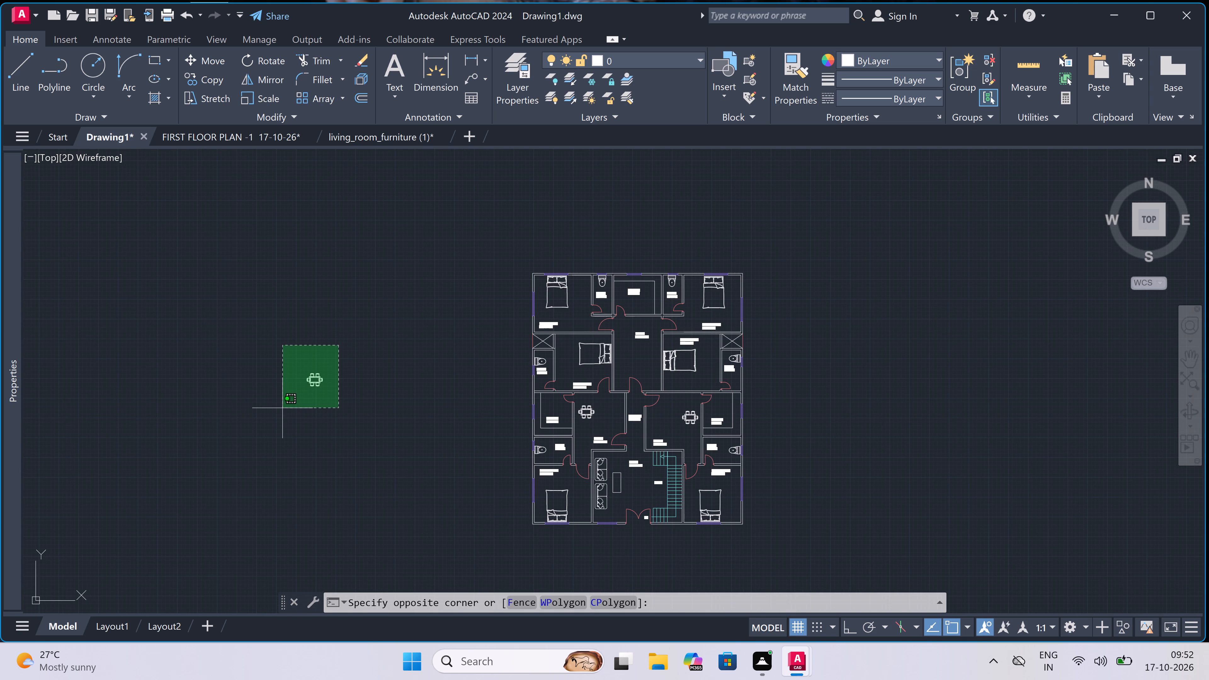
pyautogui.click(282, 408)
pyautogui.press('Delete')
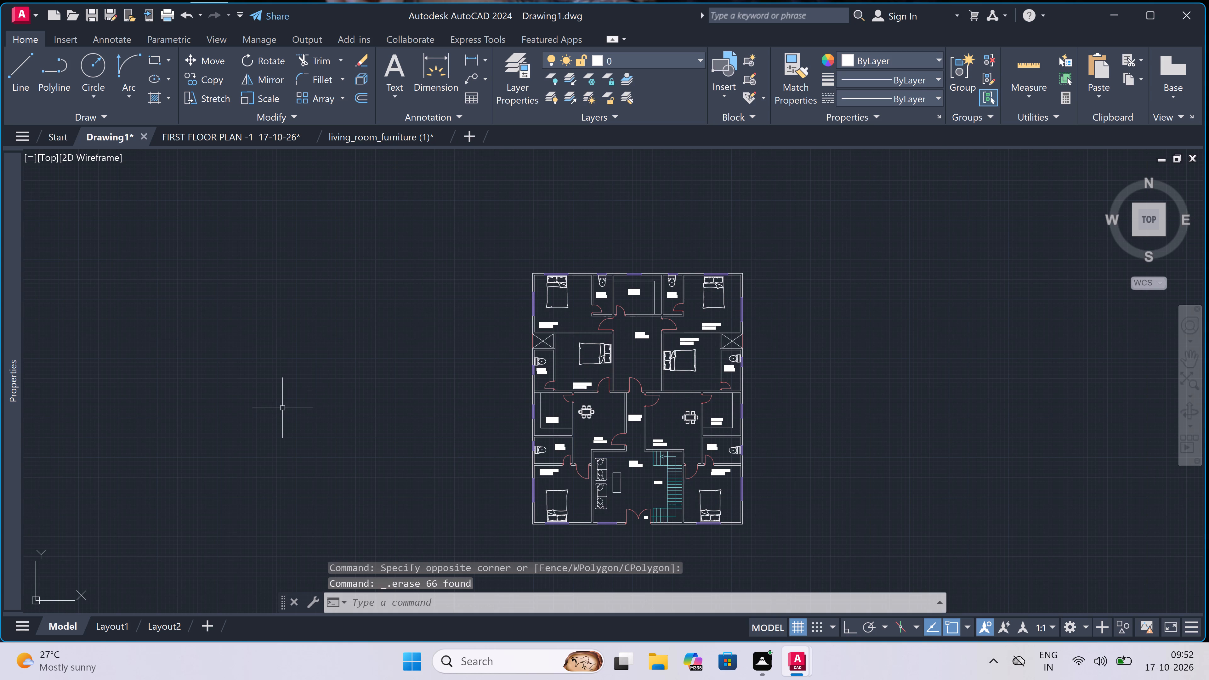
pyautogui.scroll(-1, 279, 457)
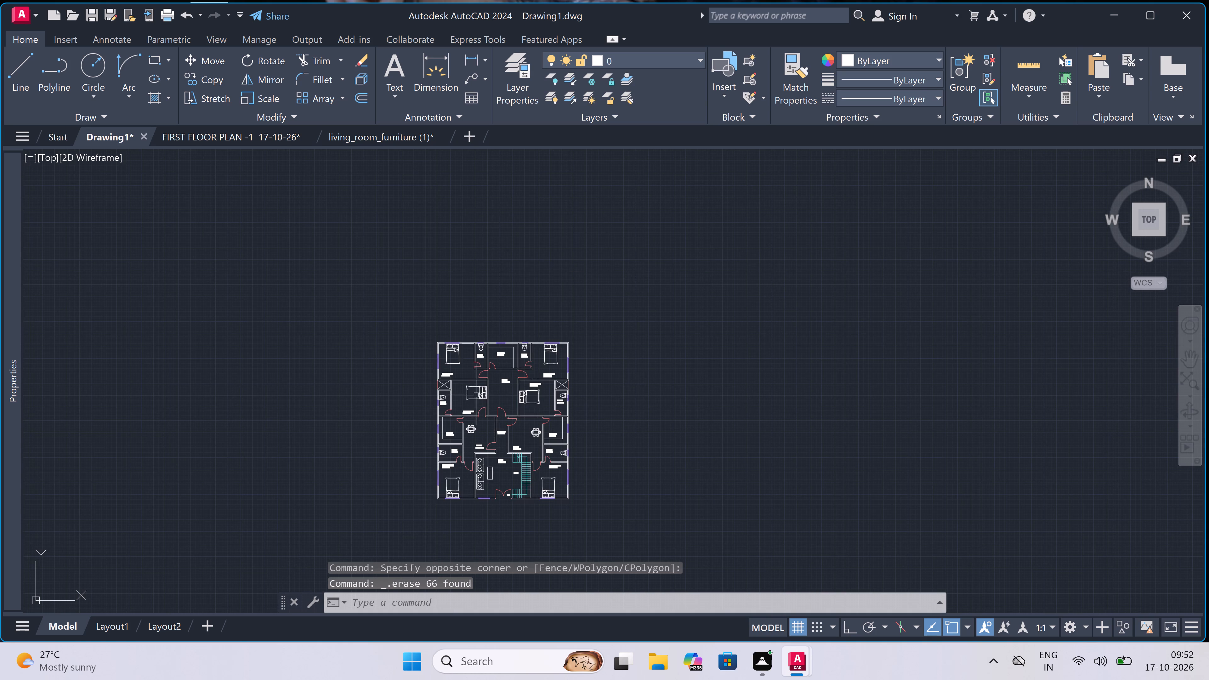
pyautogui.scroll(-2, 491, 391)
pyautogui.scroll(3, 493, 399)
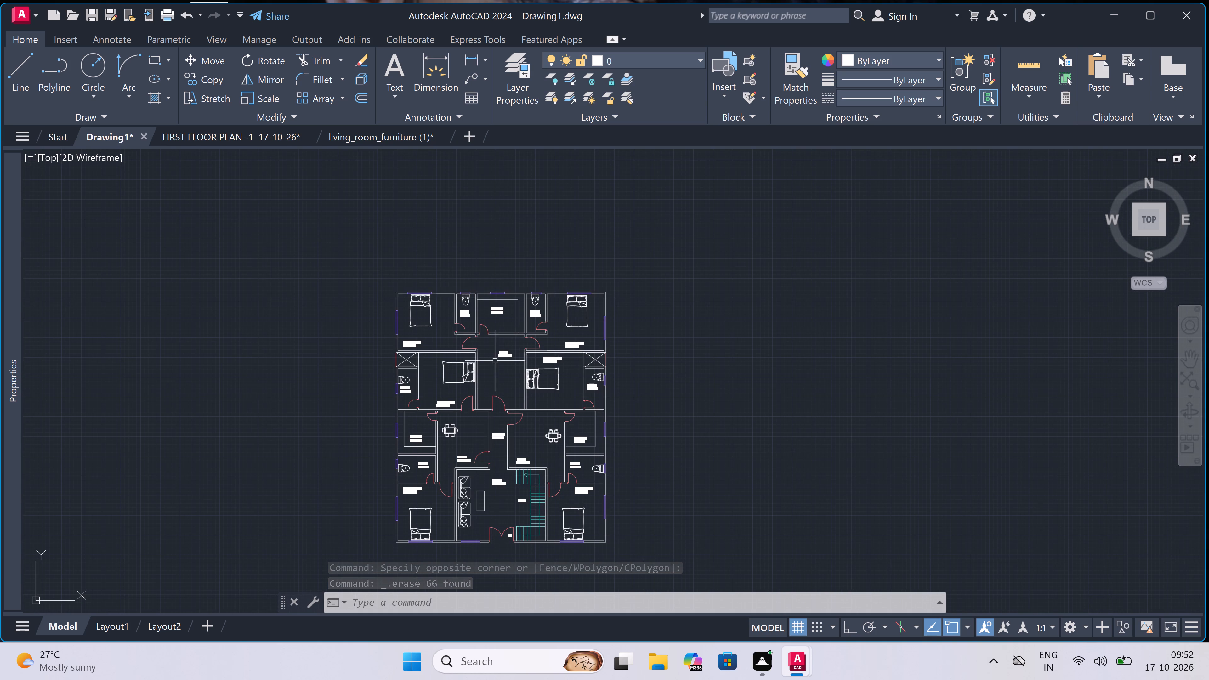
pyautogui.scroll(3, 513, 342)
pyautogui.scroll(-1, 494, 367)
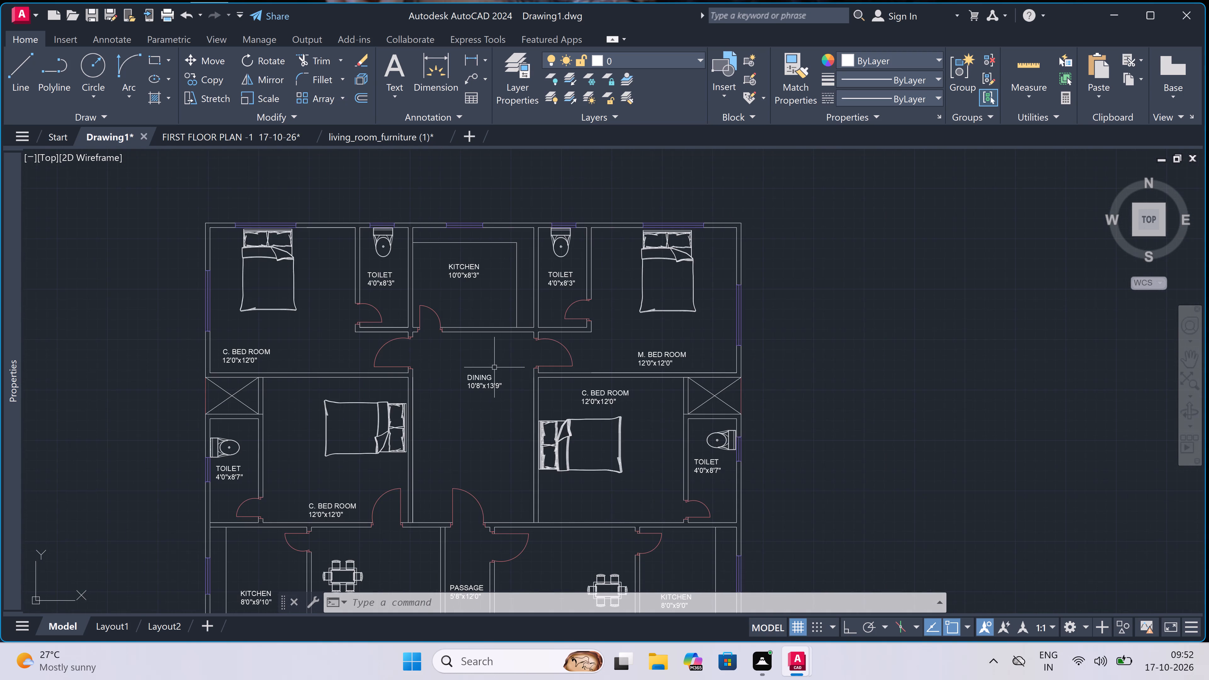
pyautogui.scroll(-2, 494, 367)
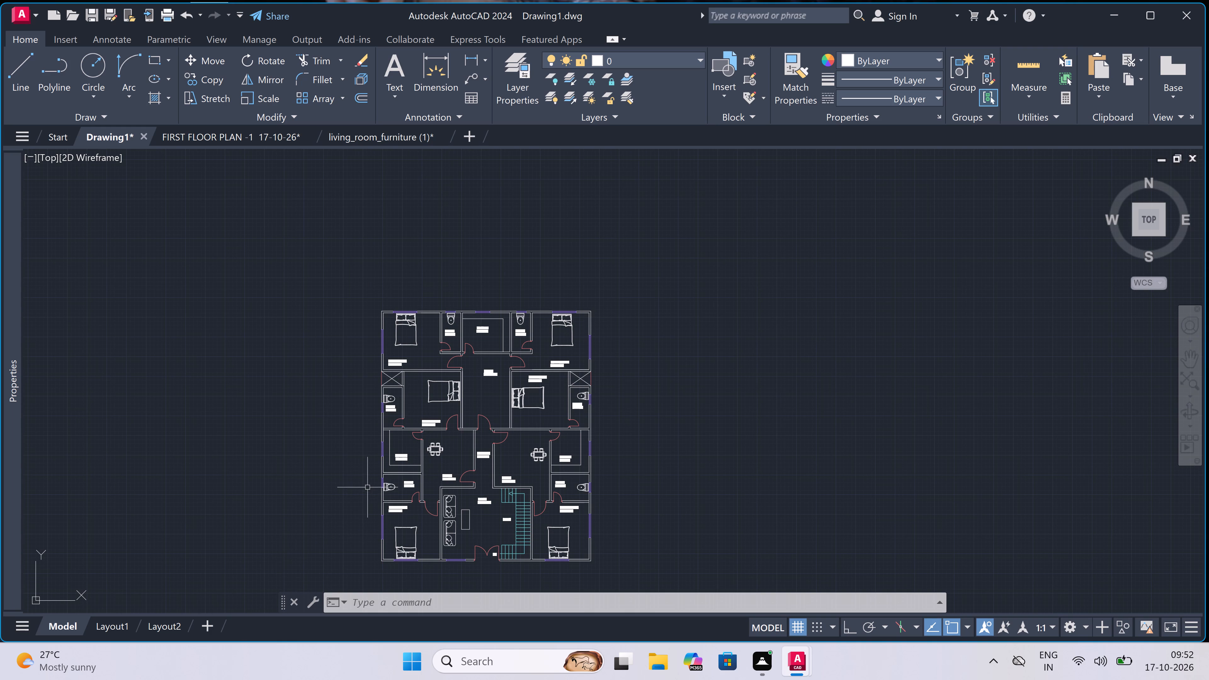
# Copy the dining table set from the DINING 11'6"x12'3" room into the DINING 10'8"x13'9" room, just above its label.
pyautogui.scroll(1, 367, 487)
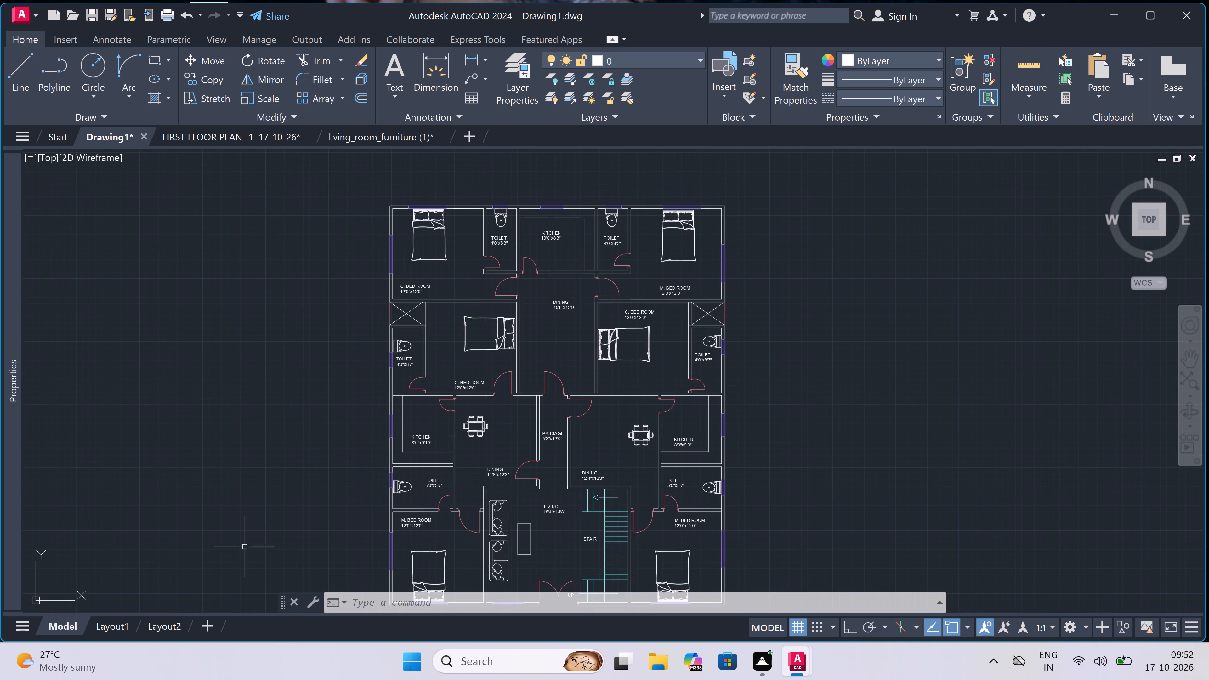
pyautogui.scroll(2, 443, 441)
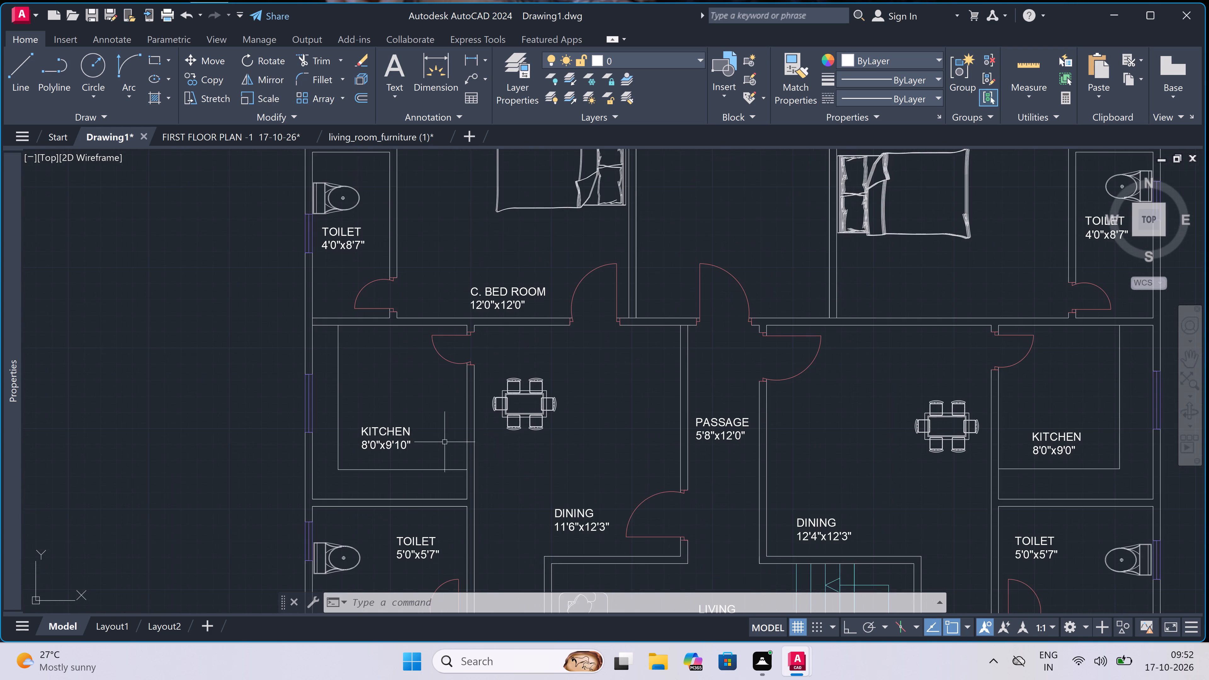
pyautogui.scroll(-2, 453, 441)
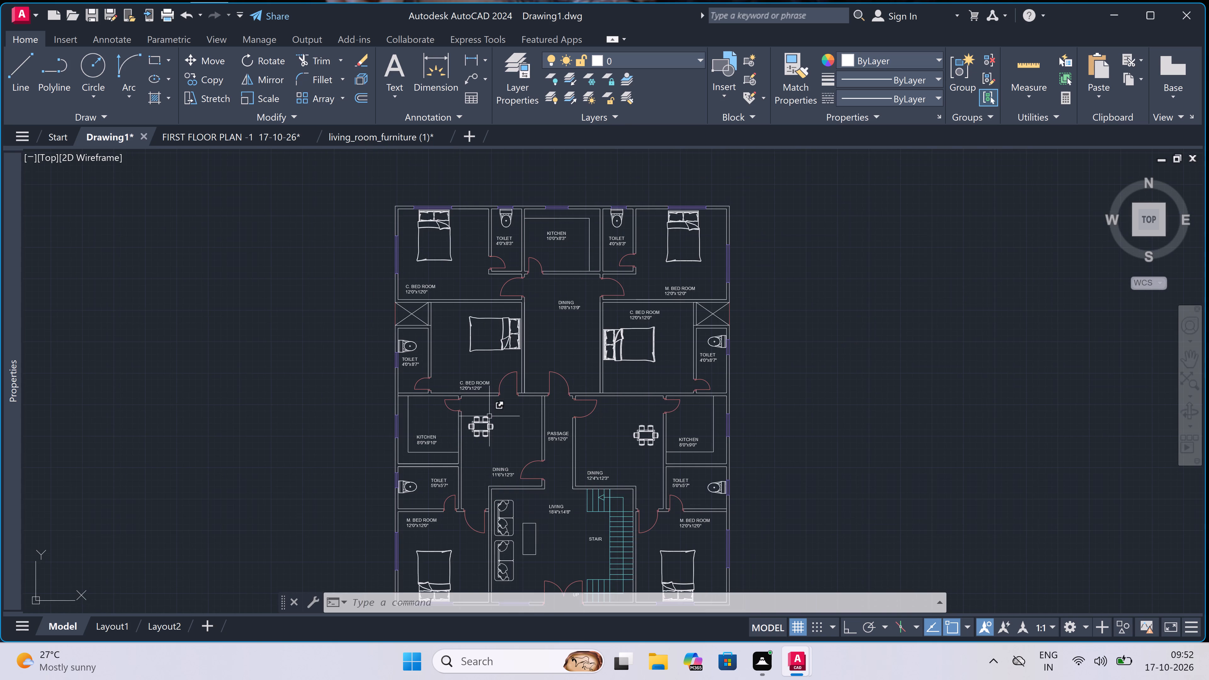
pyautogui.scroll(2, 481, 419)
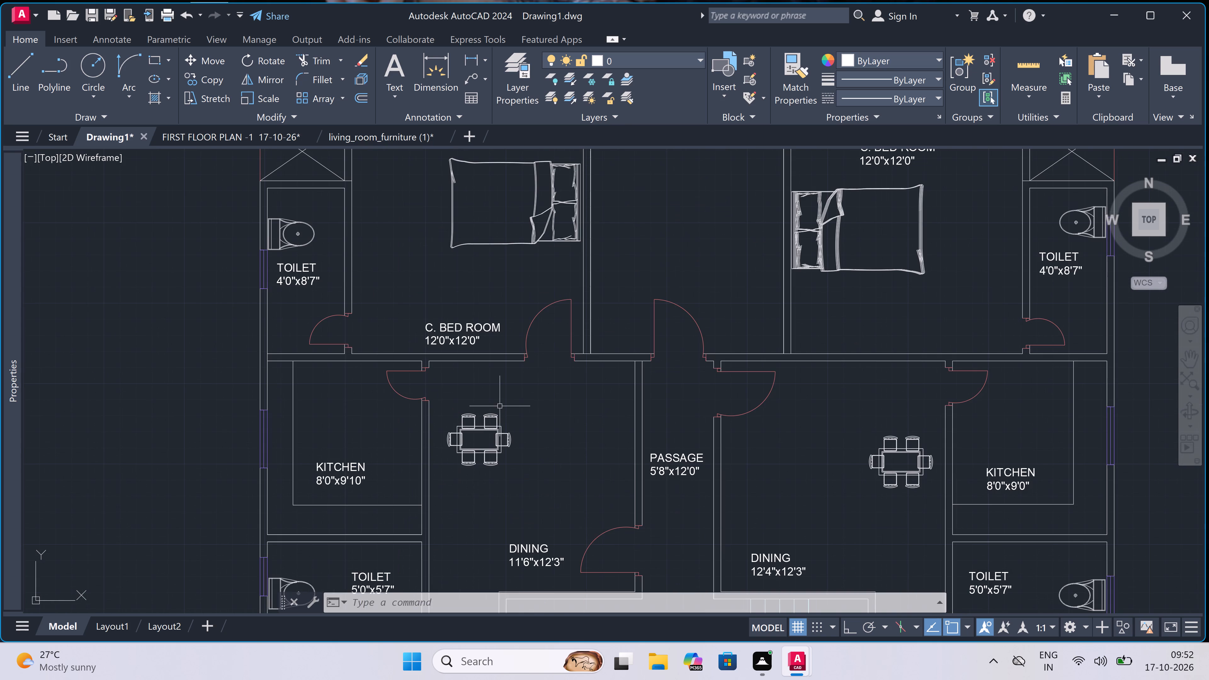
pyautogui.click(527, 399)
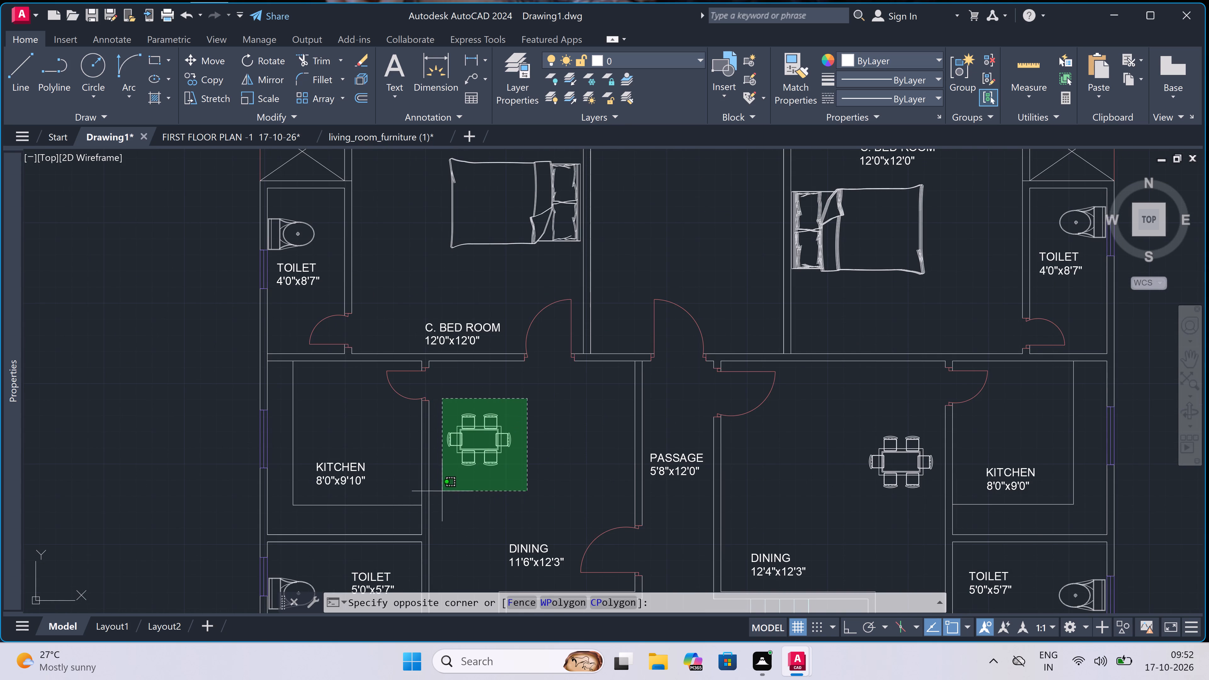
pyautogui.click(442, 491)
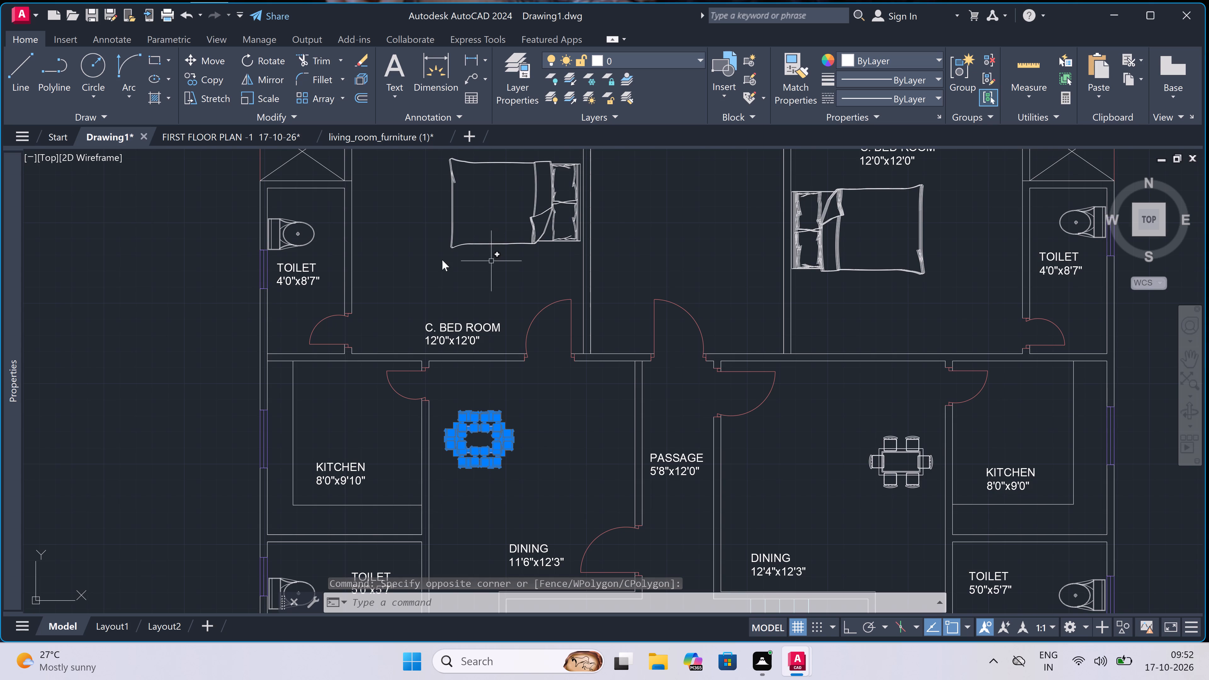
pyautogui.click(208, 76)
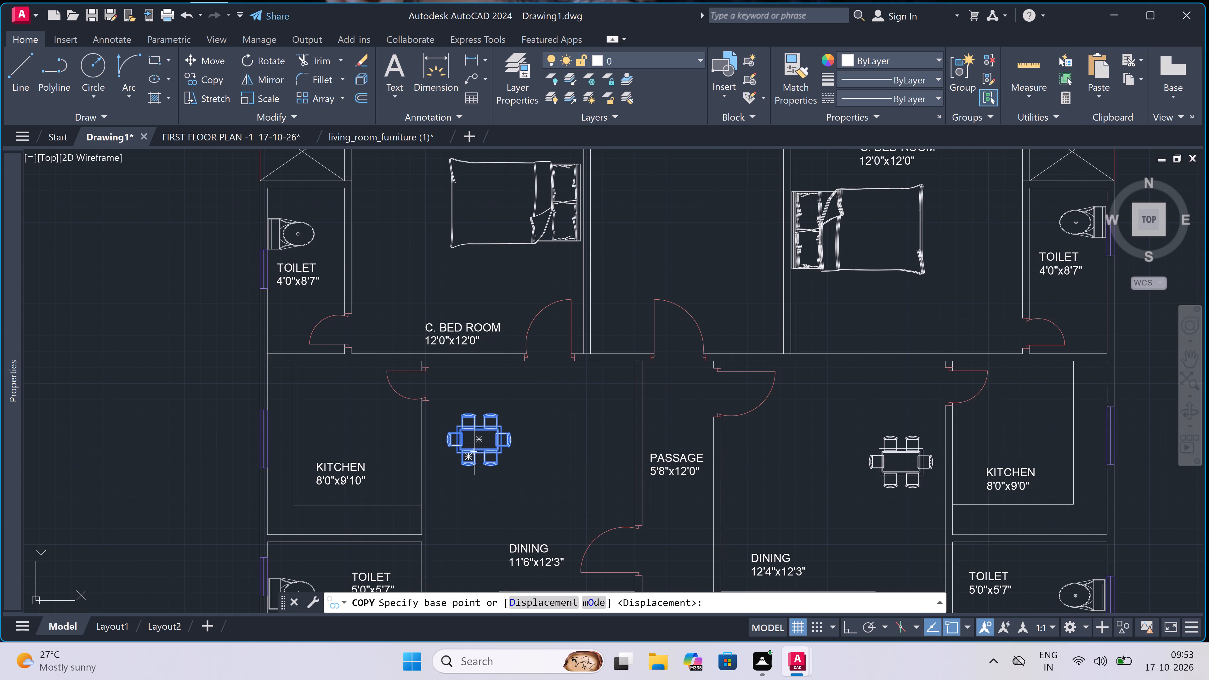
pyautogui.click(478, 434)
pyautogui.scroll(-4, 450, 456)
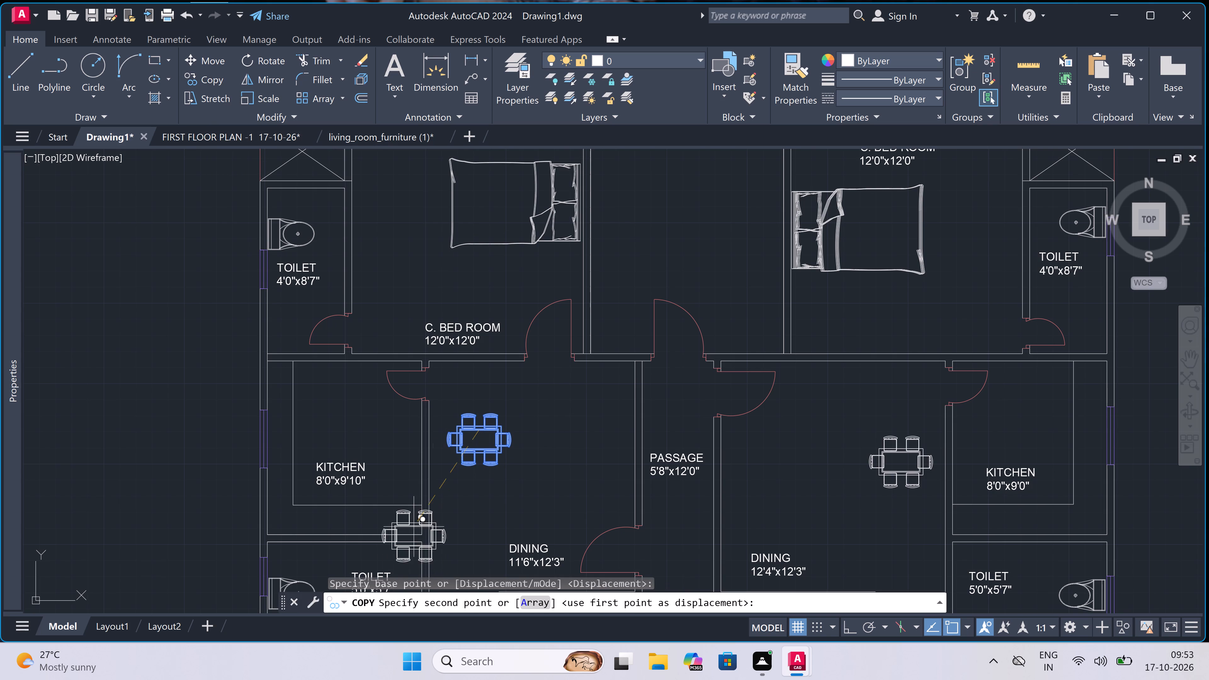
pyautogui.scroll(2, 529, 314)
pyautogui.scroll(-2, 520, 400)
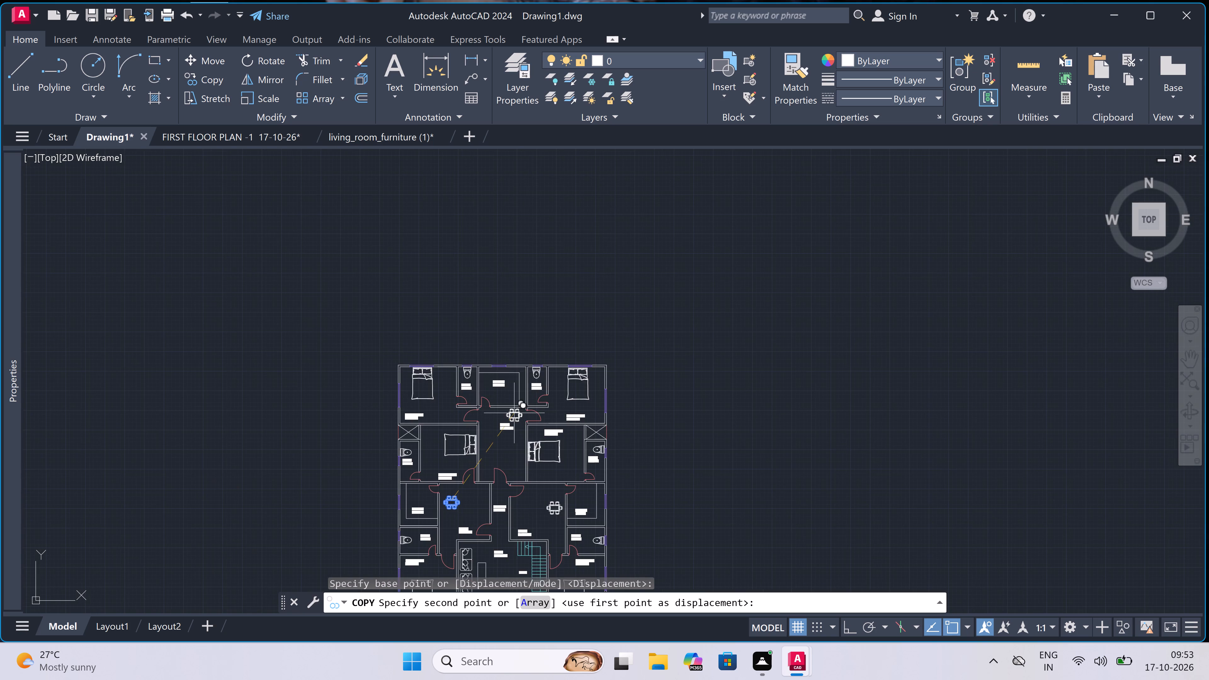
pyautogui.scroll(4, 504, 427)
pyautogui.scroll(1, 470, 424)
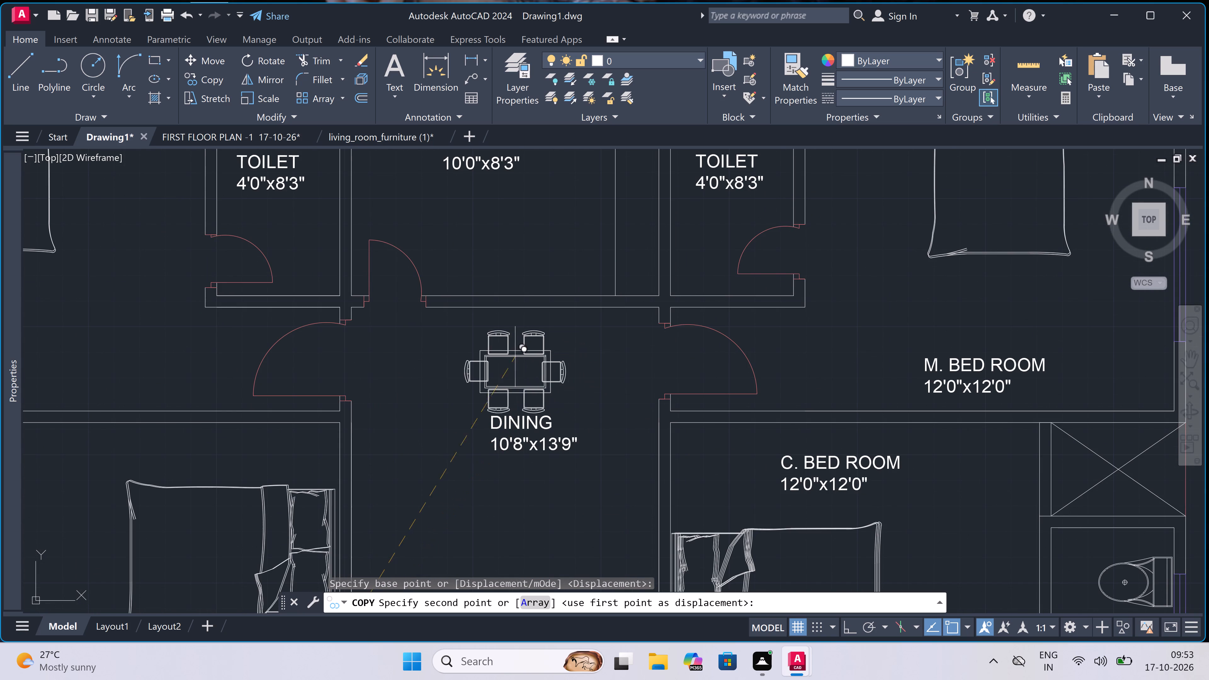
pyautogui.tripleClick(505, 348)
pyautogui.scroll(-4, 491, 388)
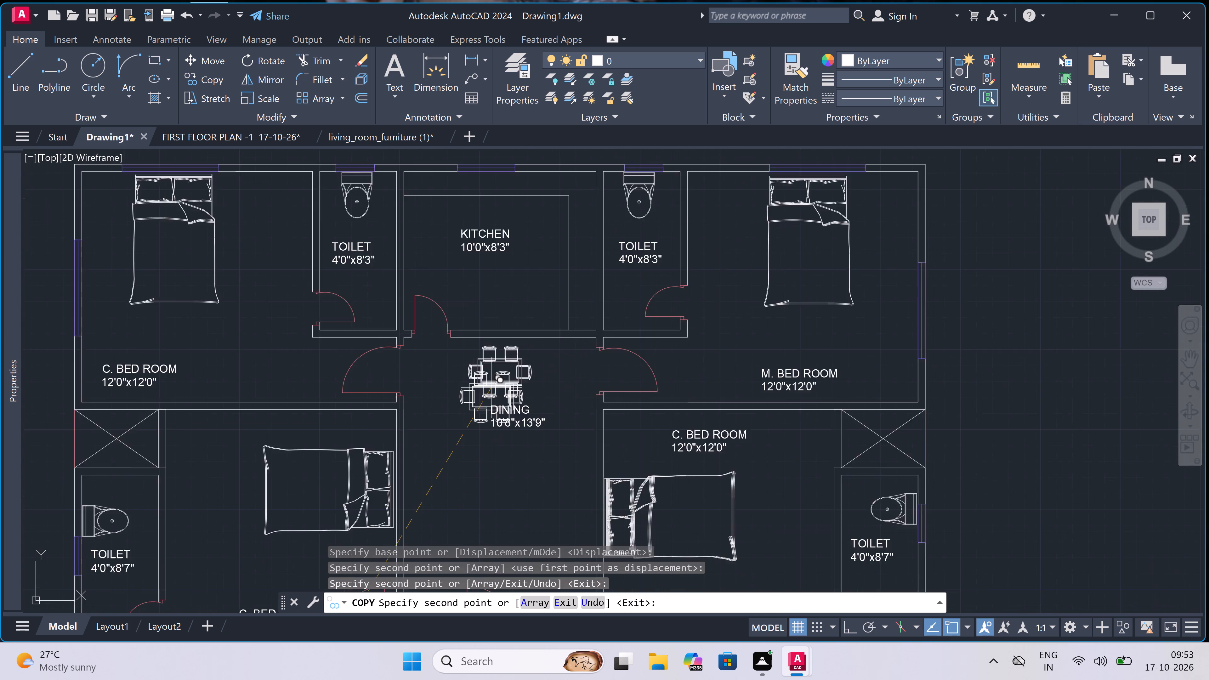
pyautogui.press('Escape')
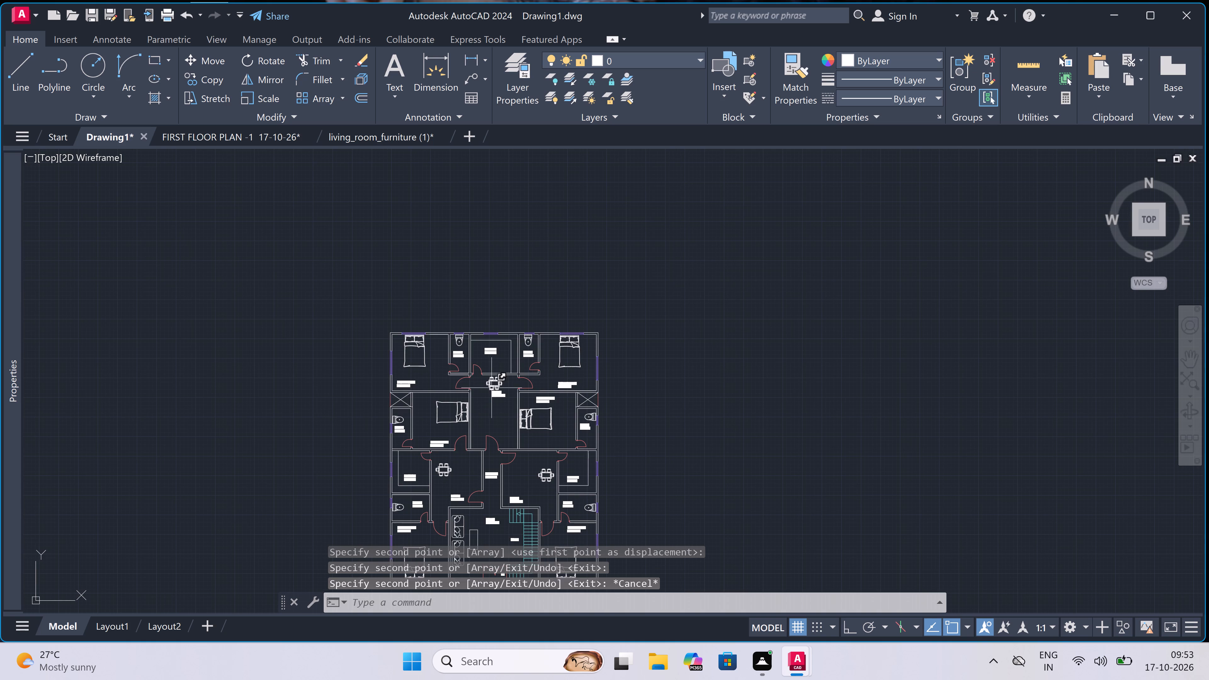
# Move the DINING 10'8"x13'9" label a short distance east, clear of the dining table set.
pyautogui.scroll(4, 491, 388)
pyautogui.click(488, 377)
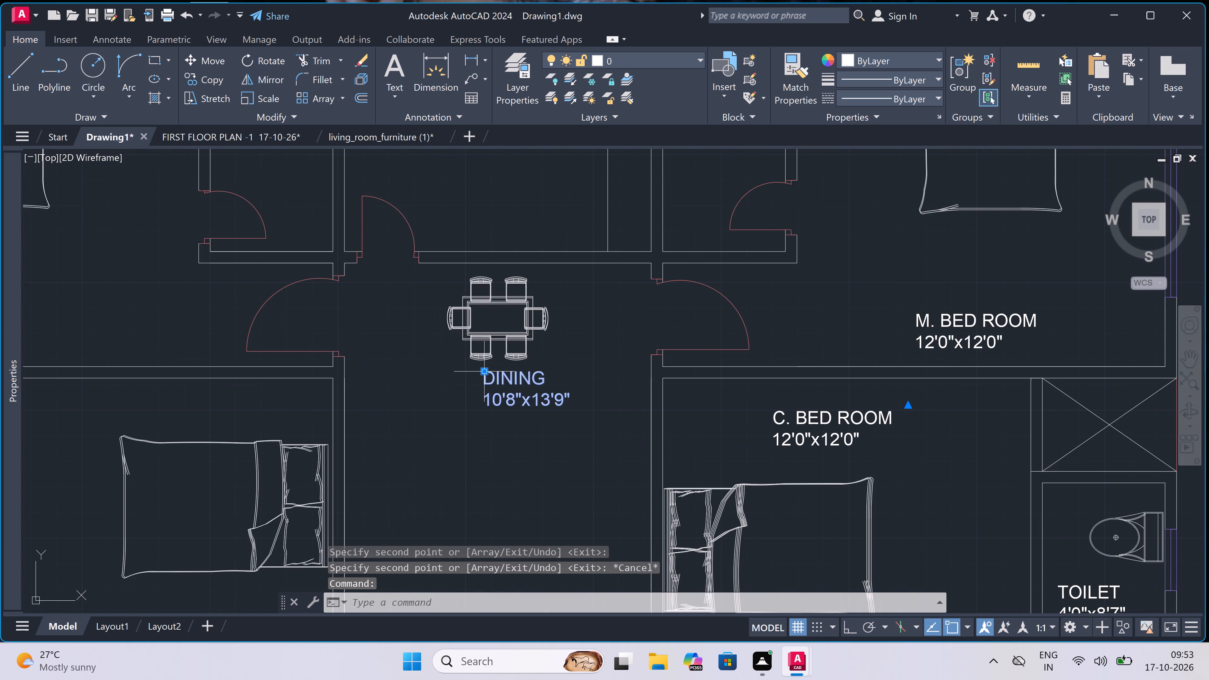
pyautogui.doubleClick(484, 371)
pyautogui.click(541, 378)
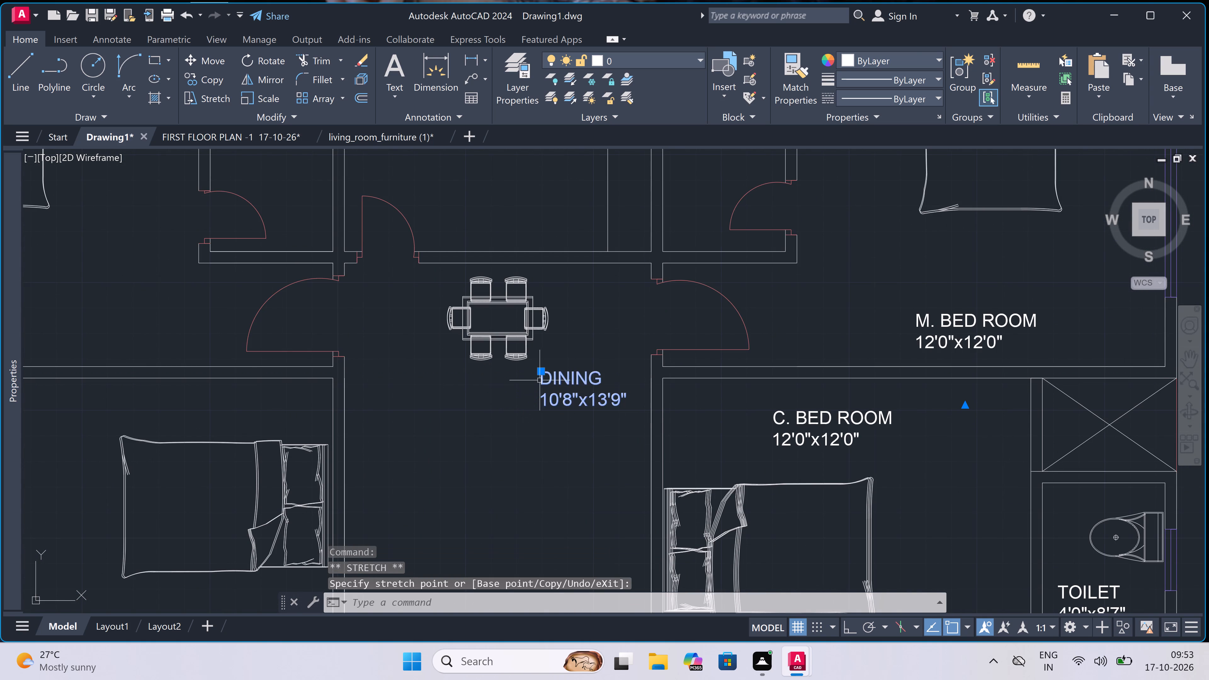
pyautogui.press('Escape')
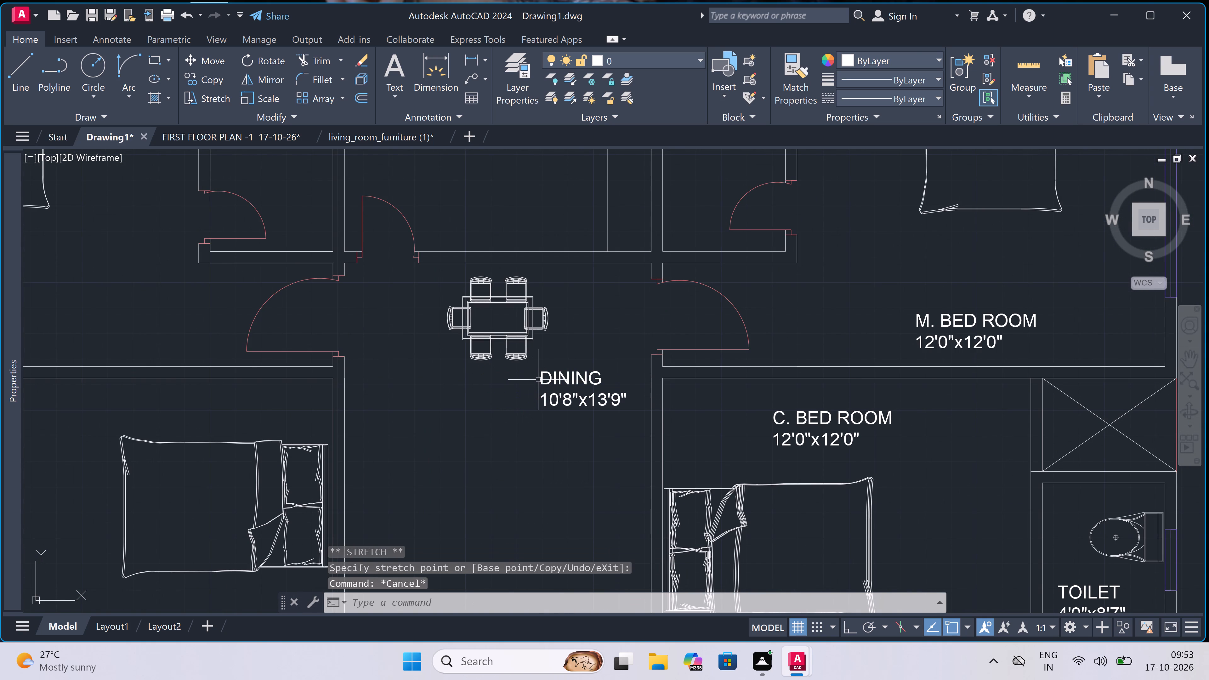
# Switch to the living_room_furniture (1) drawing and copy the plain three-seat sofa in its top row to the clipboard.
pyautogui.scroll(-4, 537, 379)
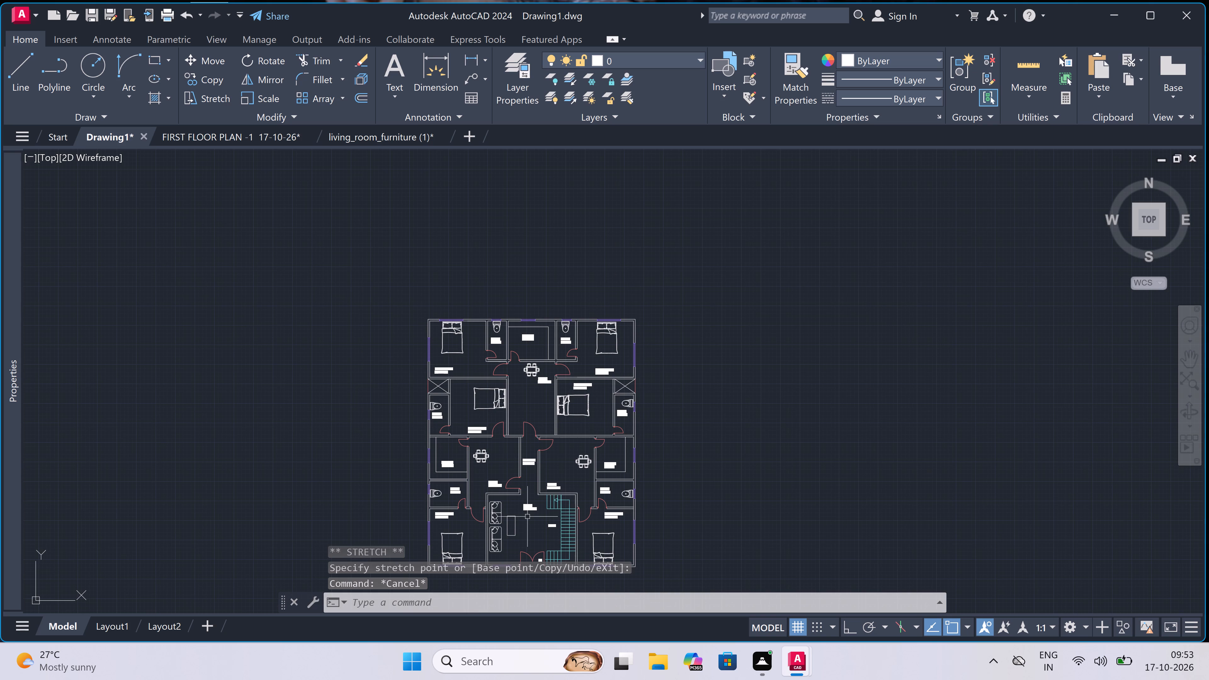
pyautogui.scroll(3, 518, 400)
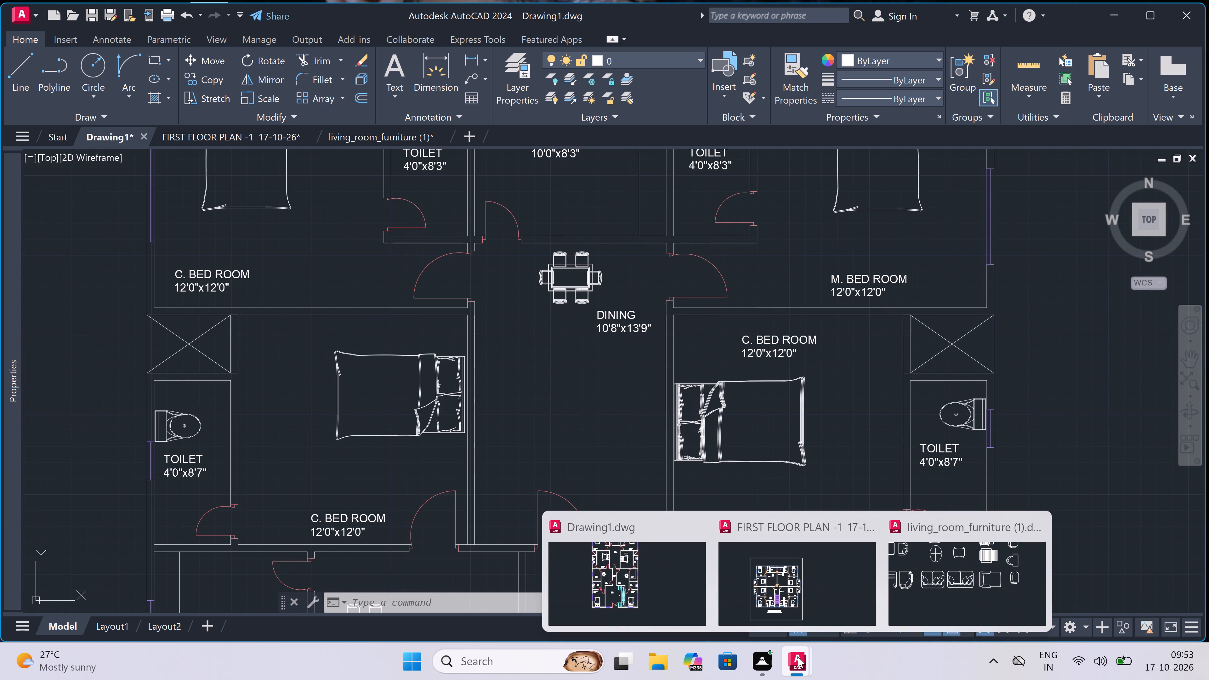
pyautogui.click(908, 578)
pyautogui.scroll(-1, 635, 399)
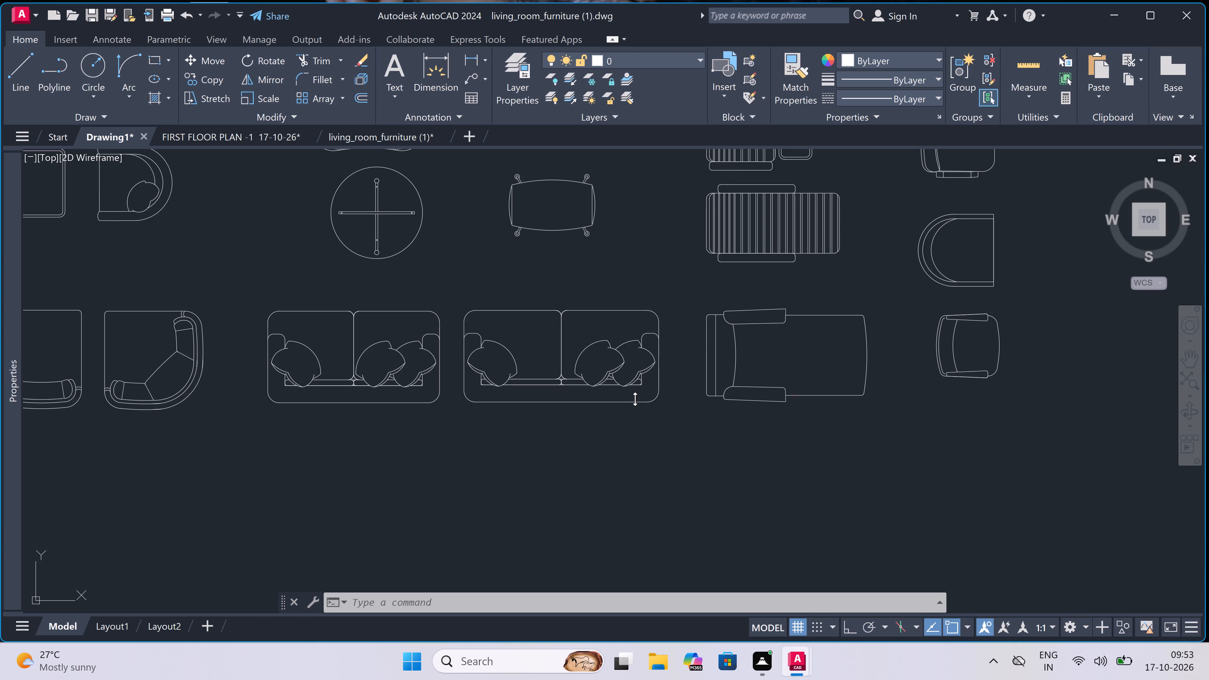
pyautogui.scroll(-4, 635, 399)
pyautogui.scroll(4, 579, 283)
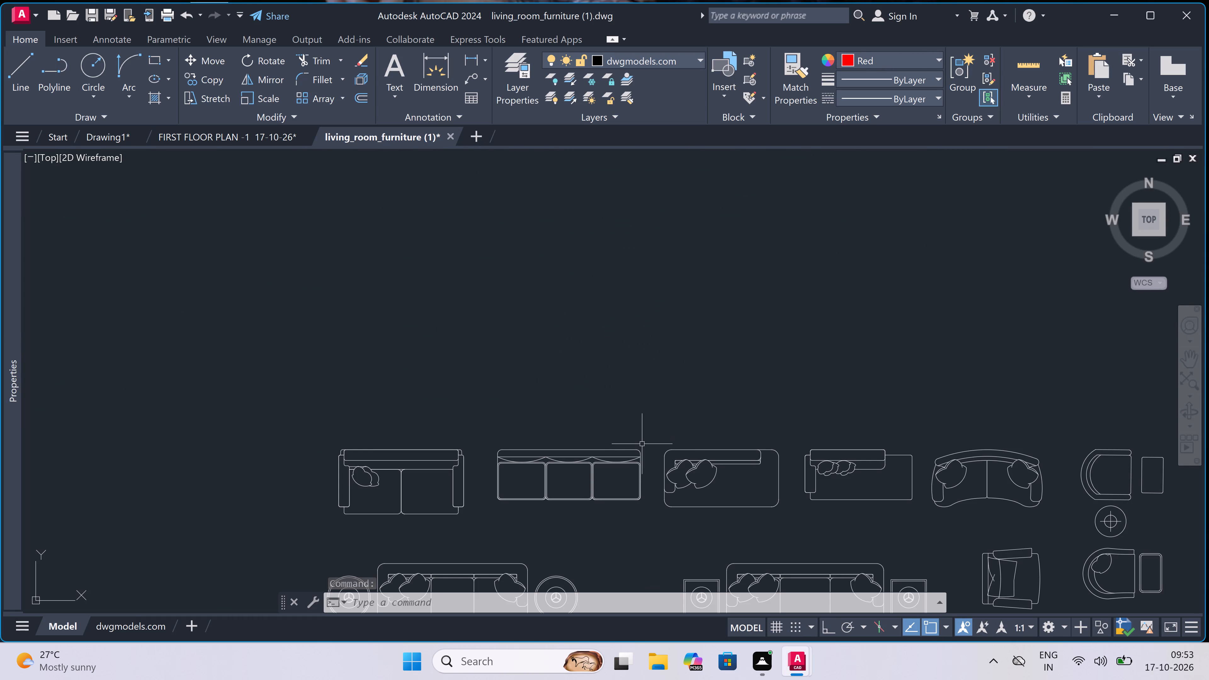
pyautogui.click(646, 439)
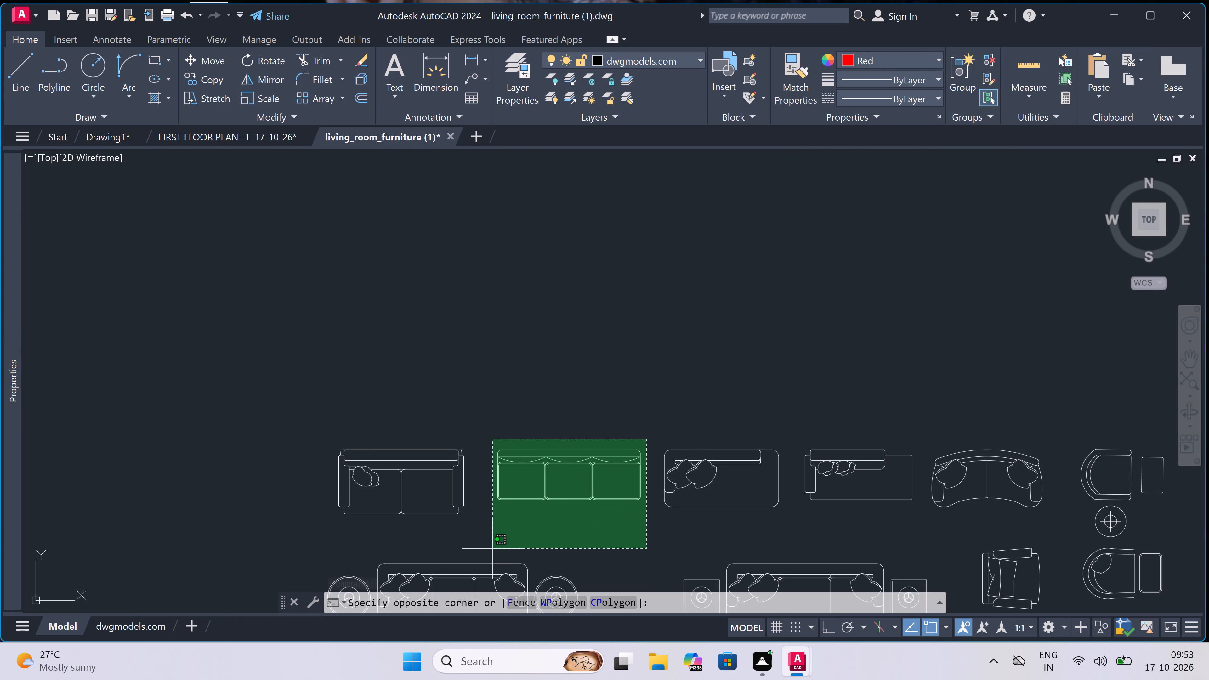
pyautogui.click(485, 516)
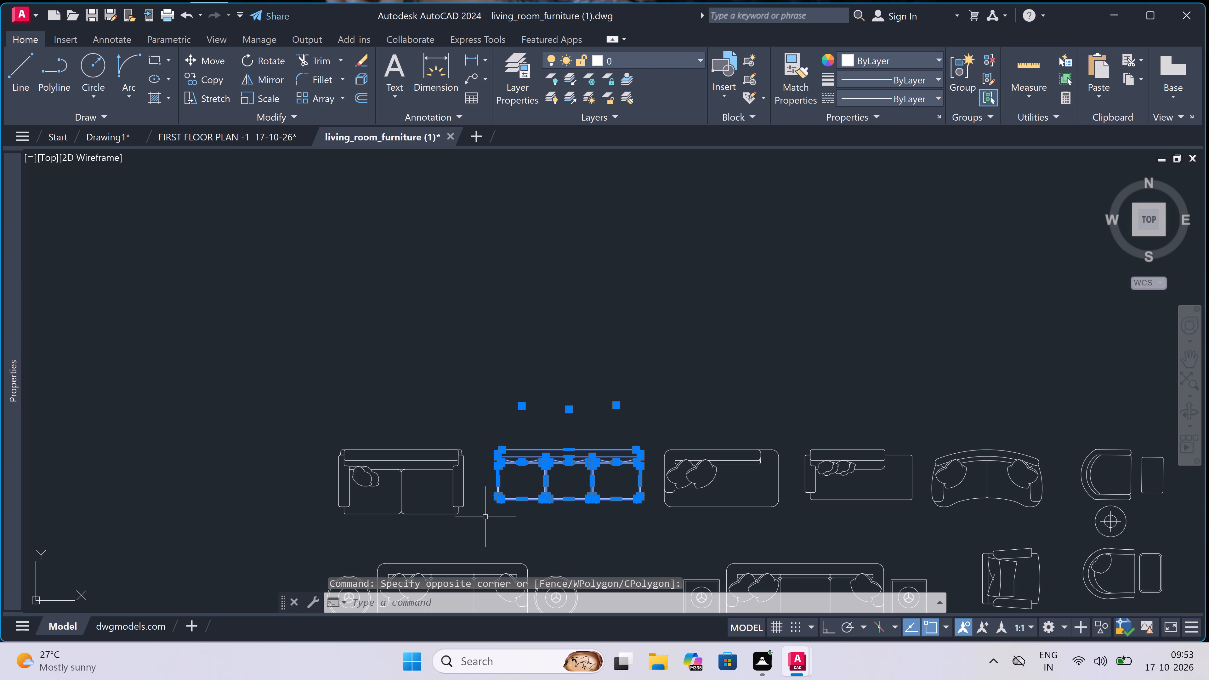
pyautogui.hotkey('ctrl', 'c')
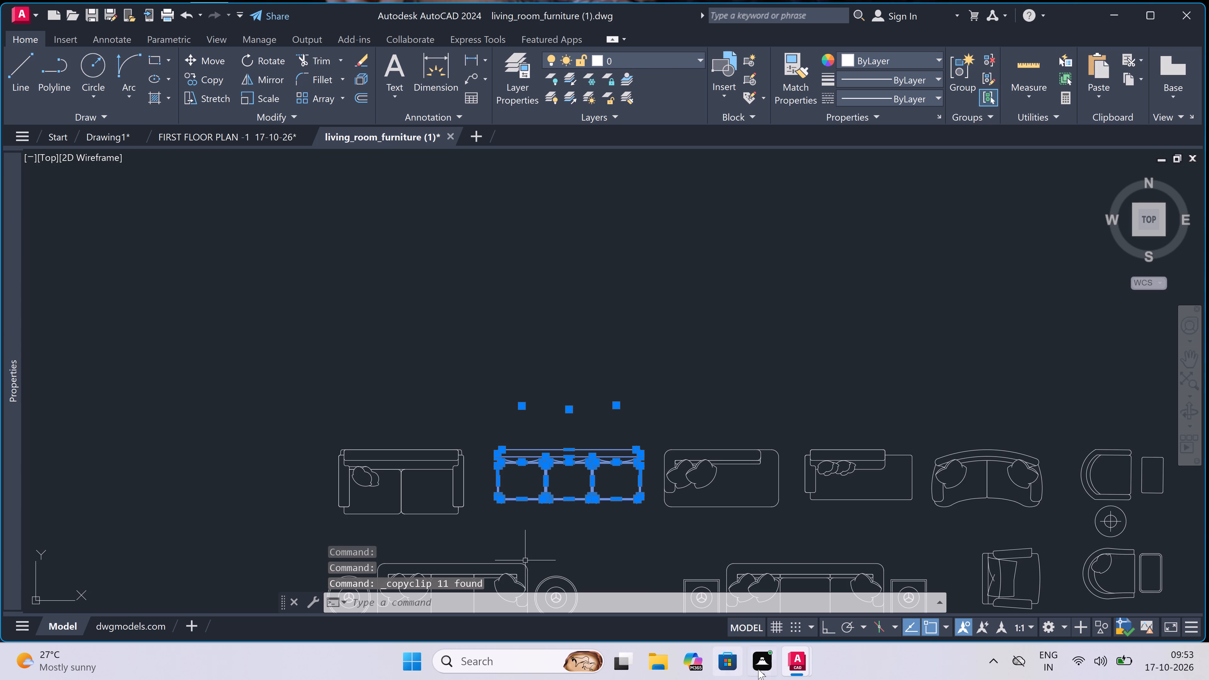
# Return to Drawing1 and paste the three-seat sofa in the empty space east of the floor plan.
pyautogui.click(618, 588)
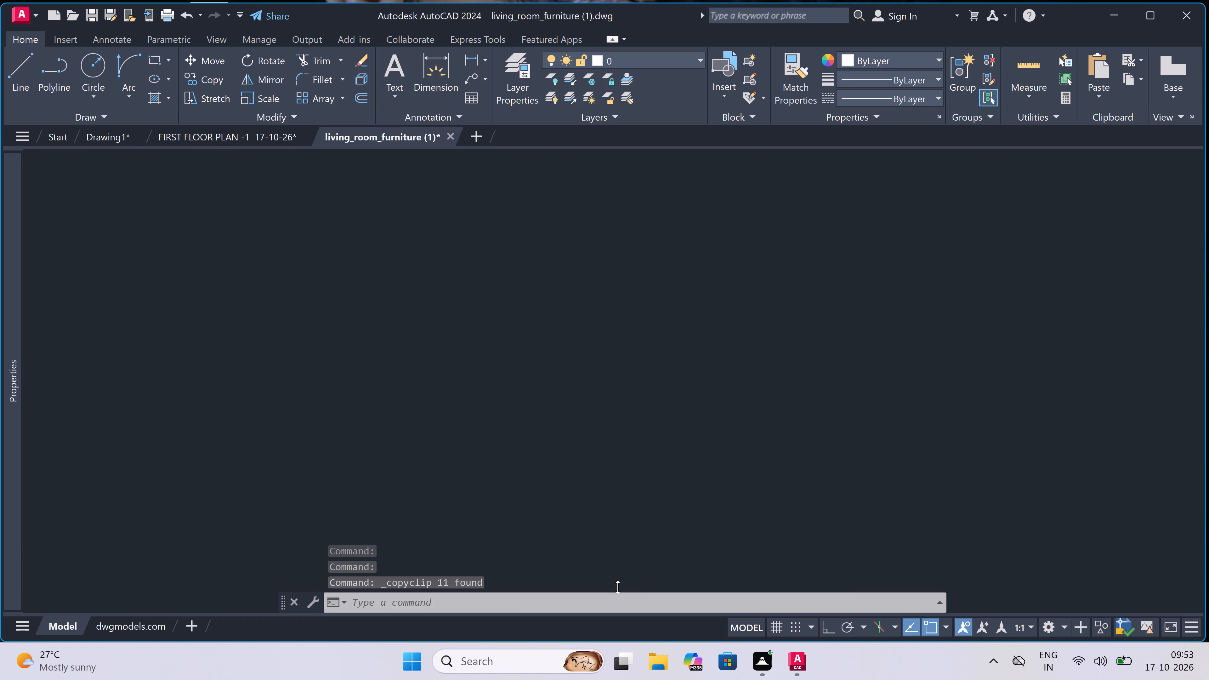
pyautogui.hotkey('ctrl', 'v')
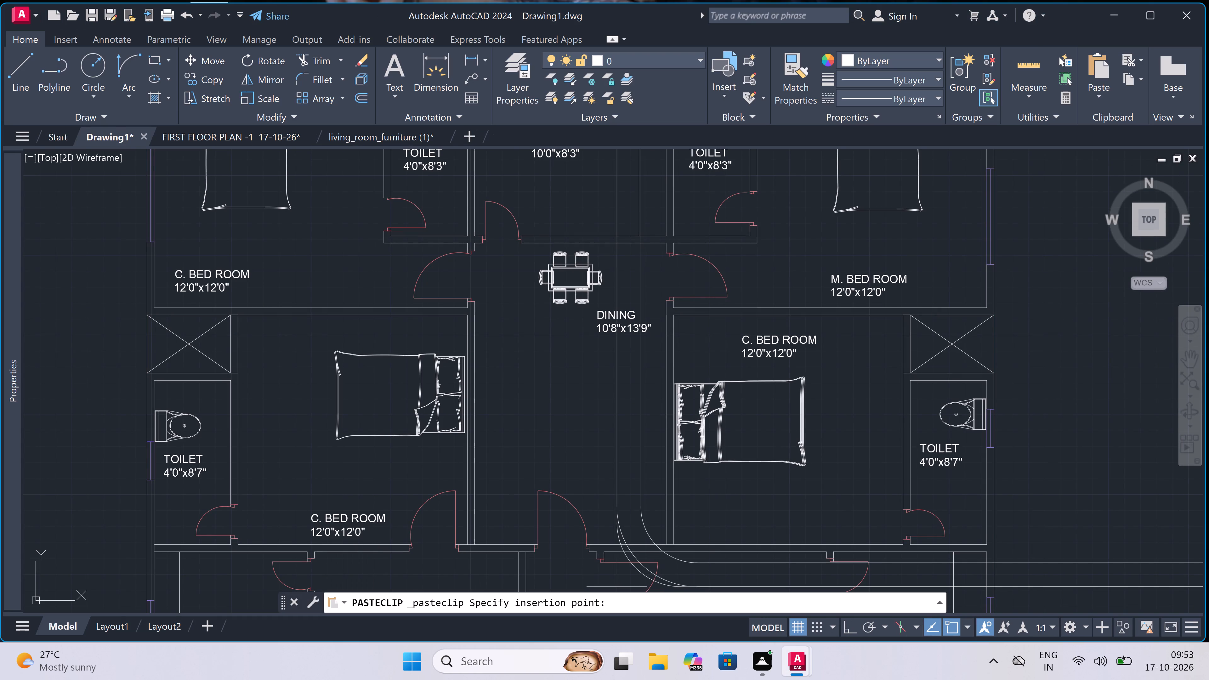
pyautogui.scroll(-4, 505, 292)
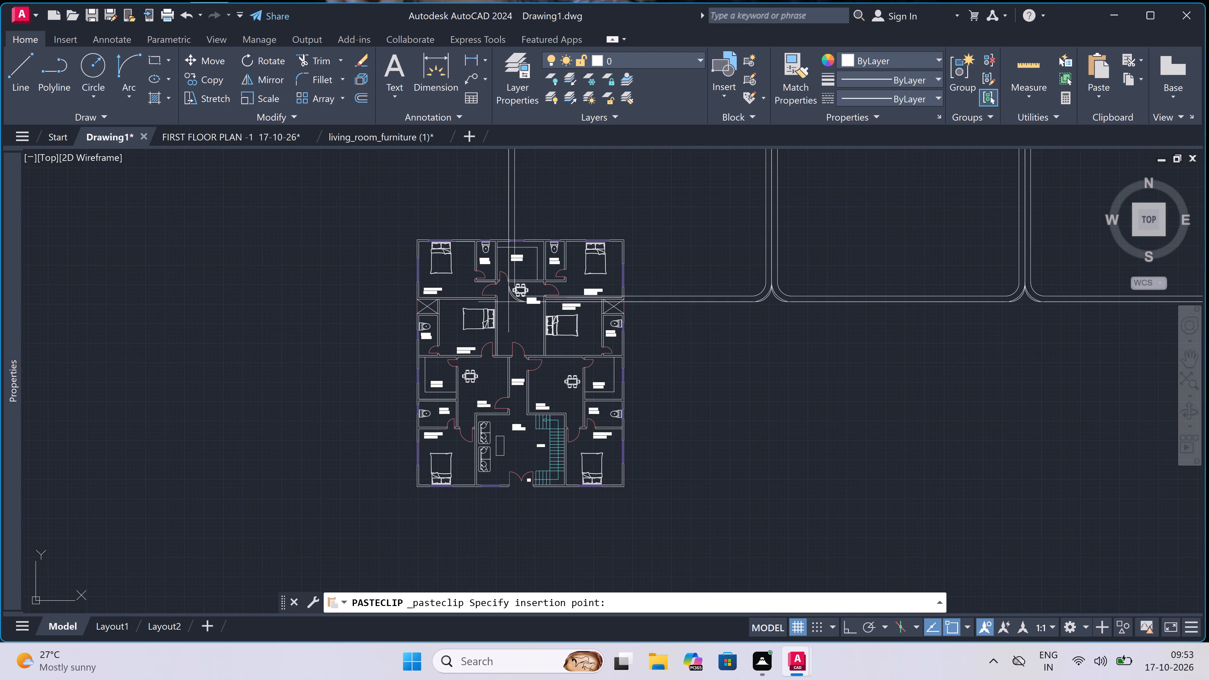
pyautogui.scroll(-3, 522, 313)
pyautogui.scroll(1, 601, 343)
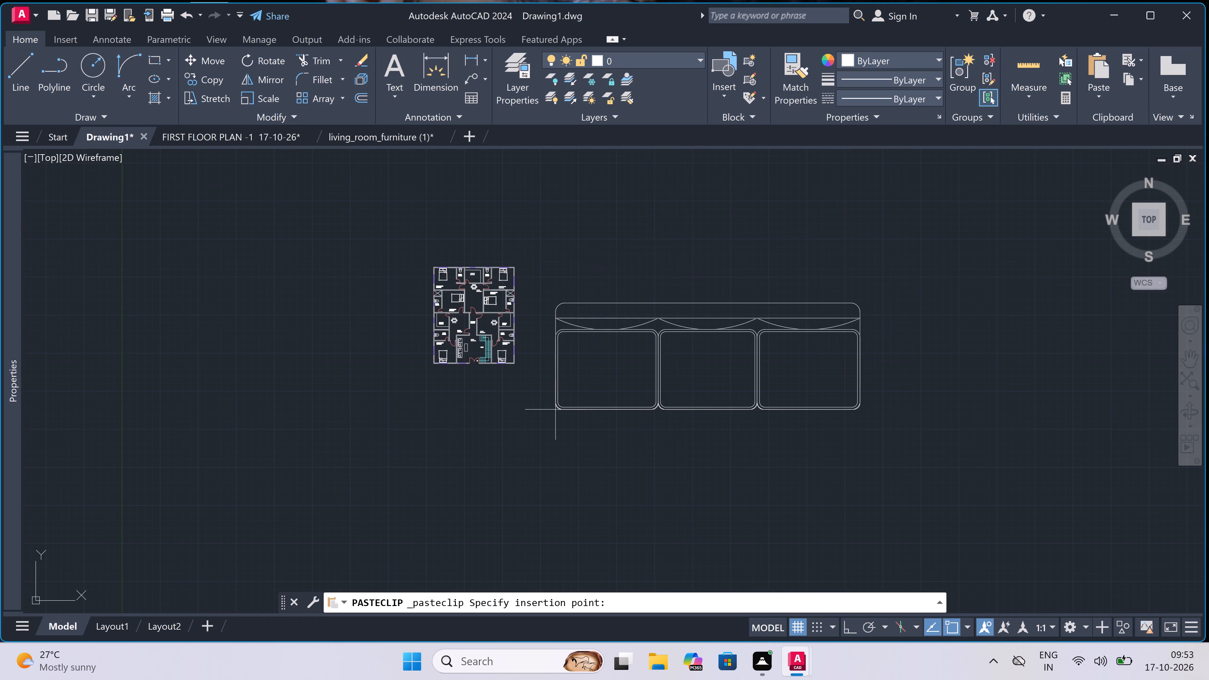
pyautogui.doubleClick(583, 405)
pyautogui.click(986, 274)
pyautogui.moveTo(985, 278); pyautogui.dragTo(984, 280)
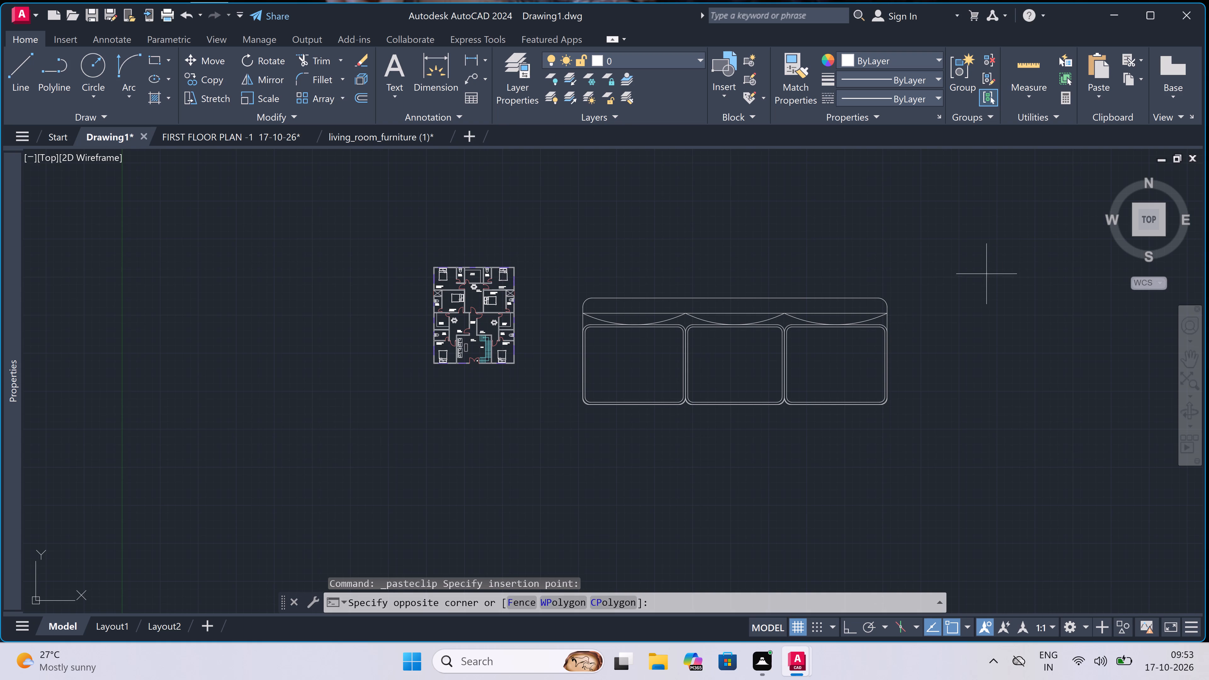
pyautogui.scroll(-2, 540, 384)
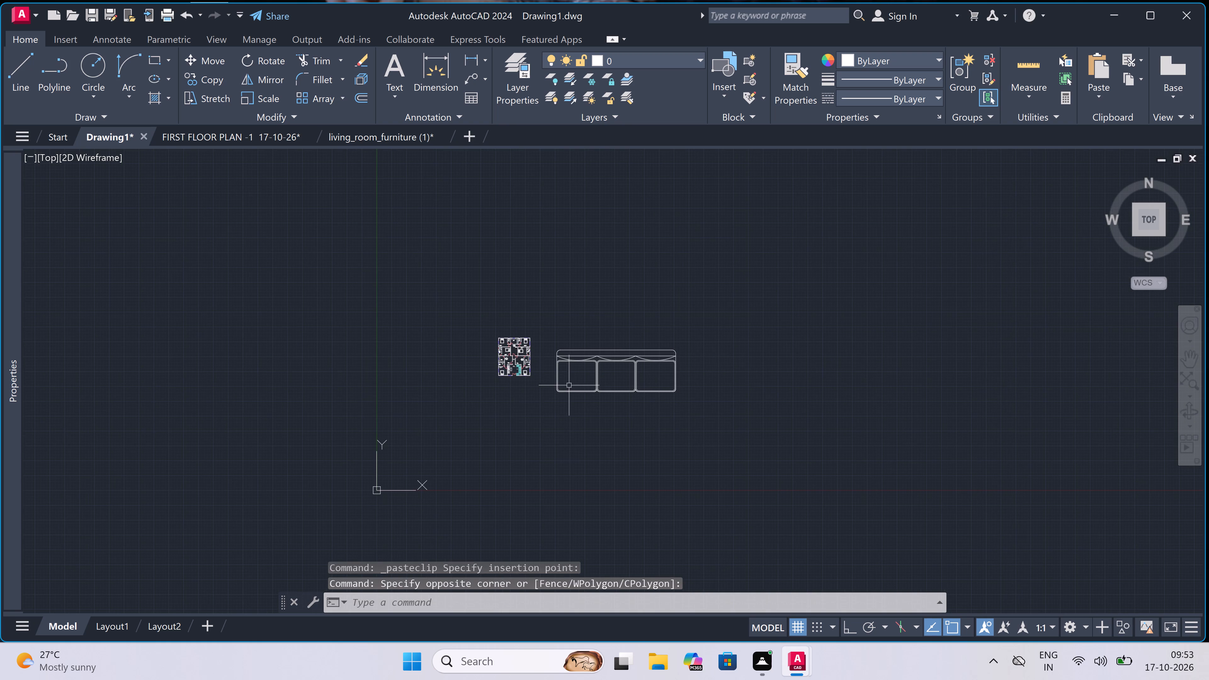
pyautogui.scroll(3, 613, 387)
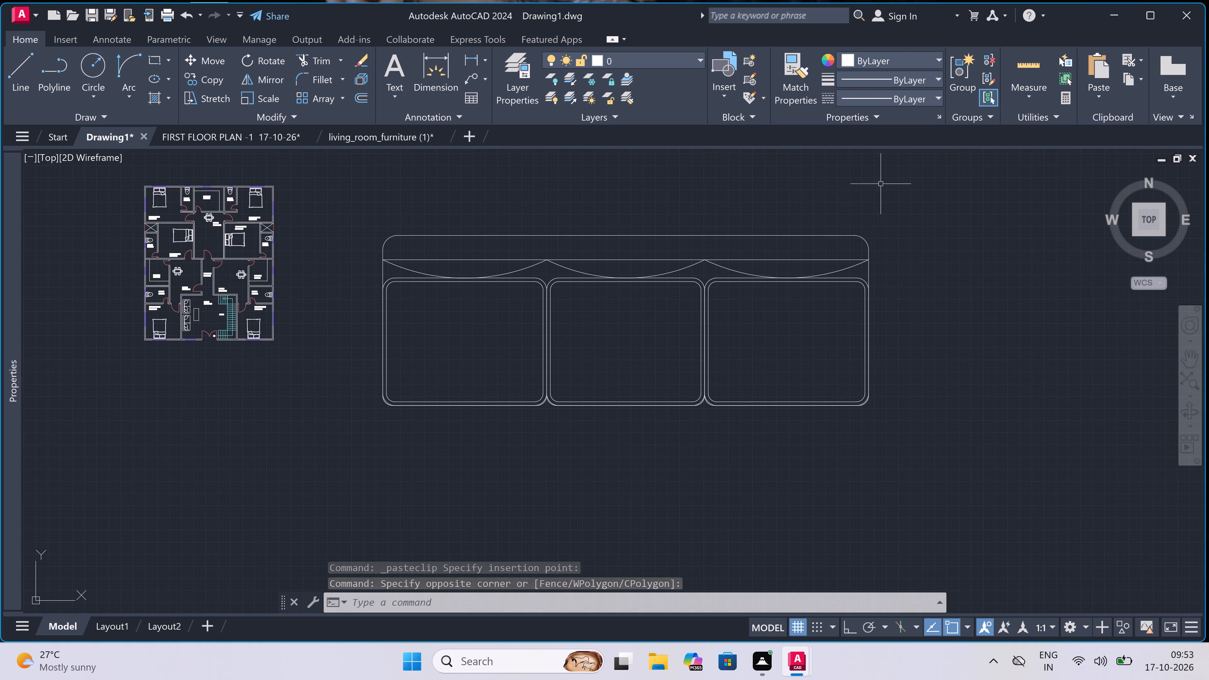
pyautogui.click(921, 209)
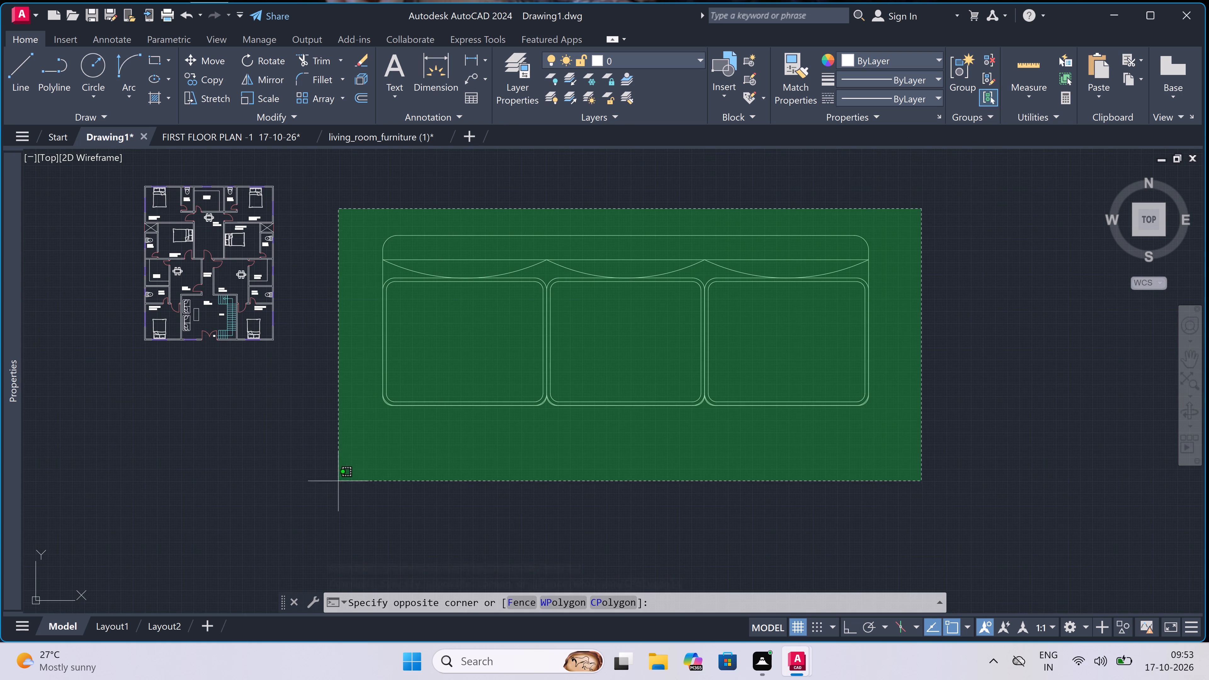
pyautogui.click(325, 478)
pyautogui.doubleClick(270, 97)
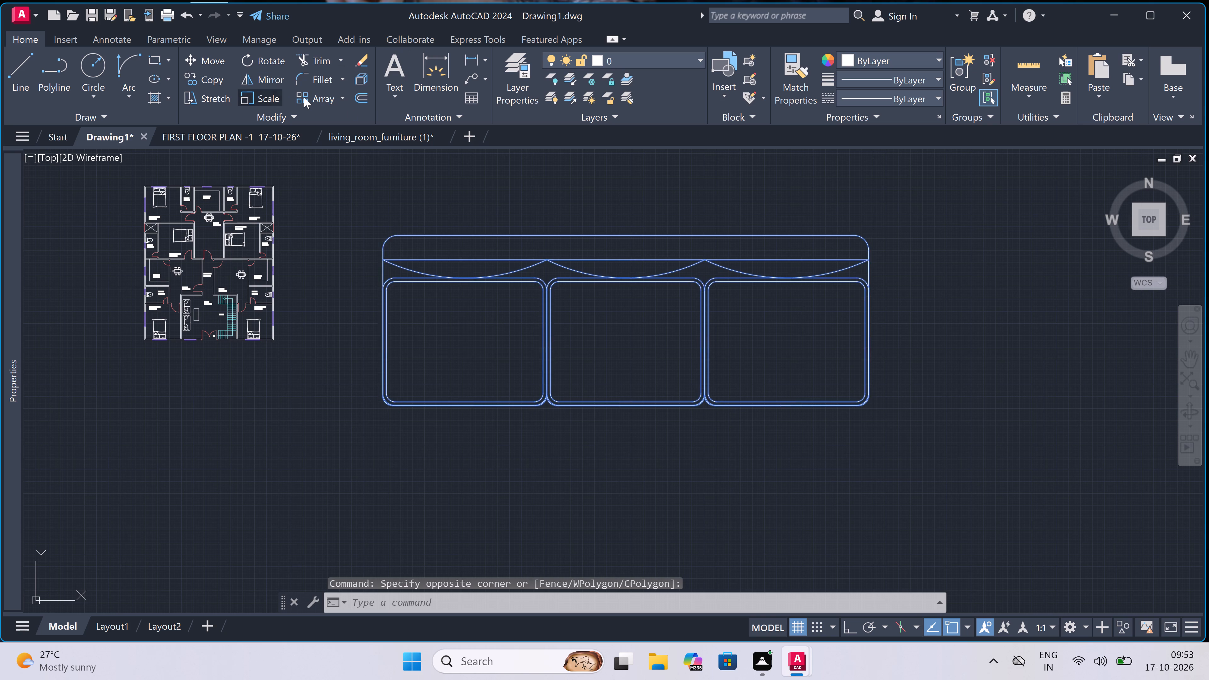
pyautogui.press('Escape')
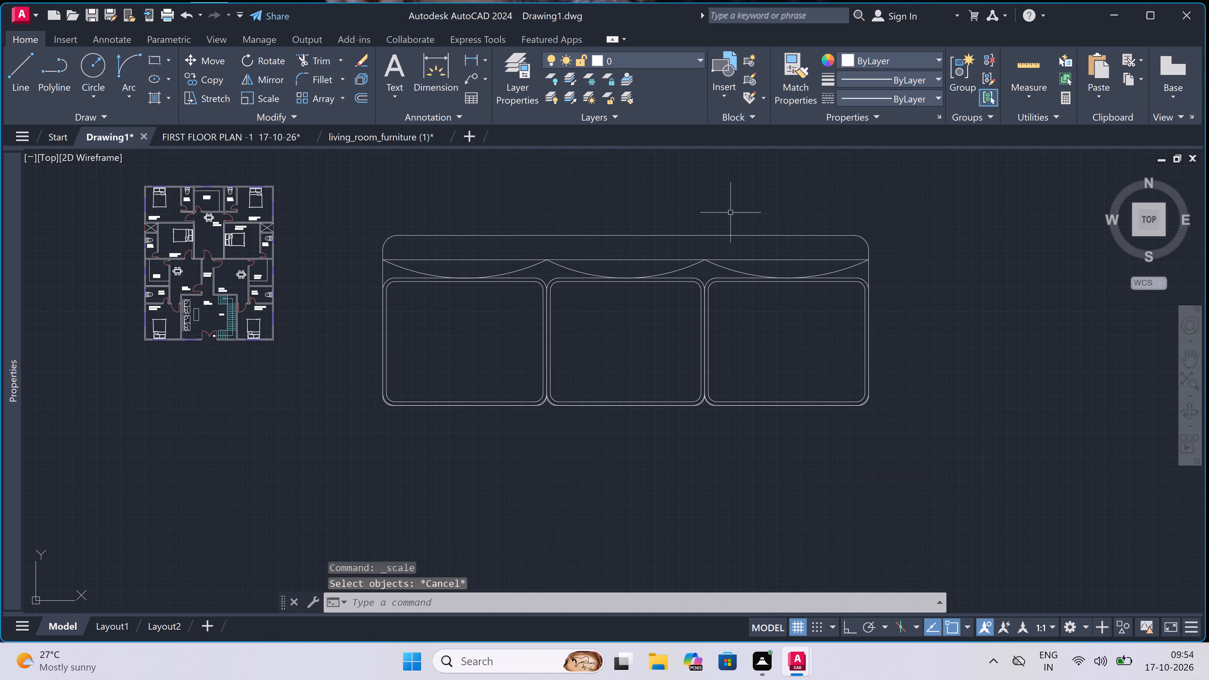
# Scale the pasted three-seat sofa down freehand to a small fraction of its size, using a base point inside its west seat.
pyautogui.doubleClick(903, 201)
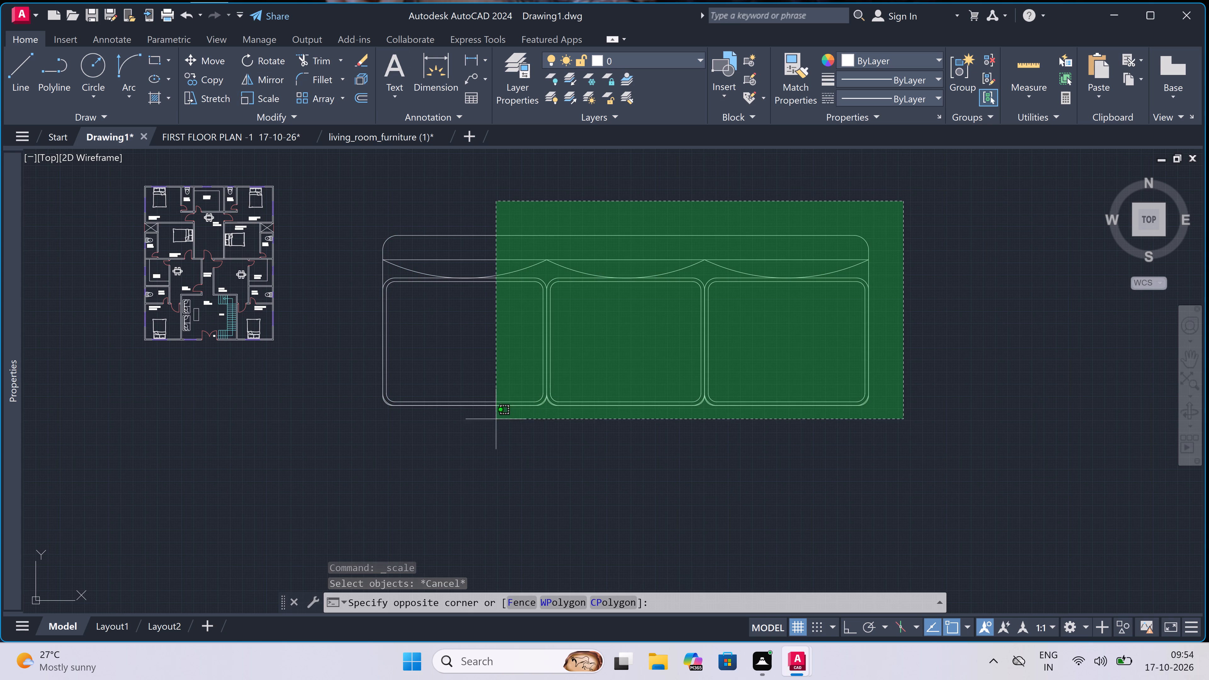
pyautogui.doubleClick(375, 431)
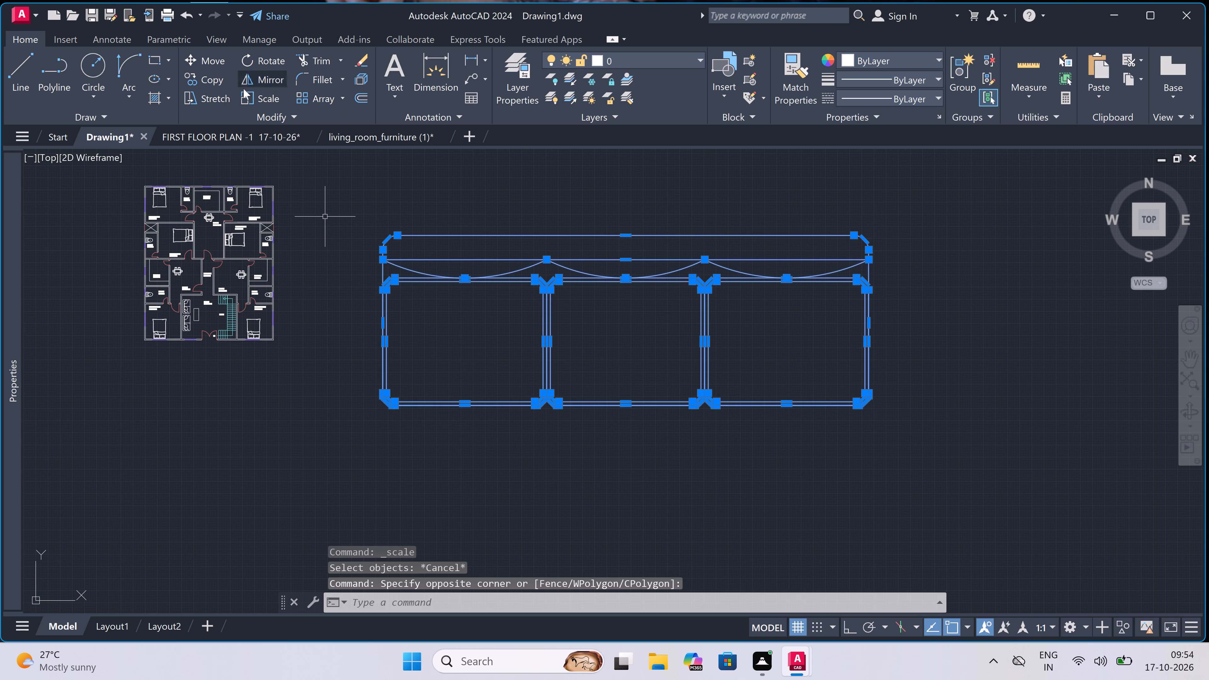
pyautogui.click(253, 94)
pyautogui.doubleClick(467, 328)
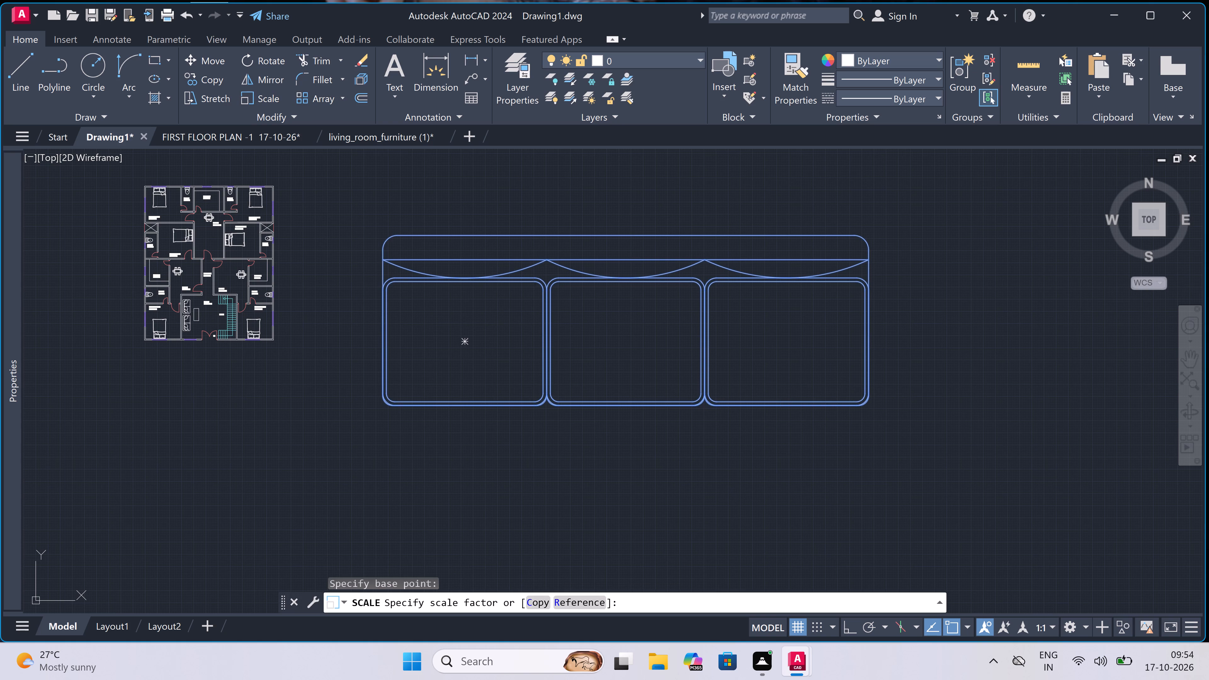
pyautogui.scroll(3, 474, 295)
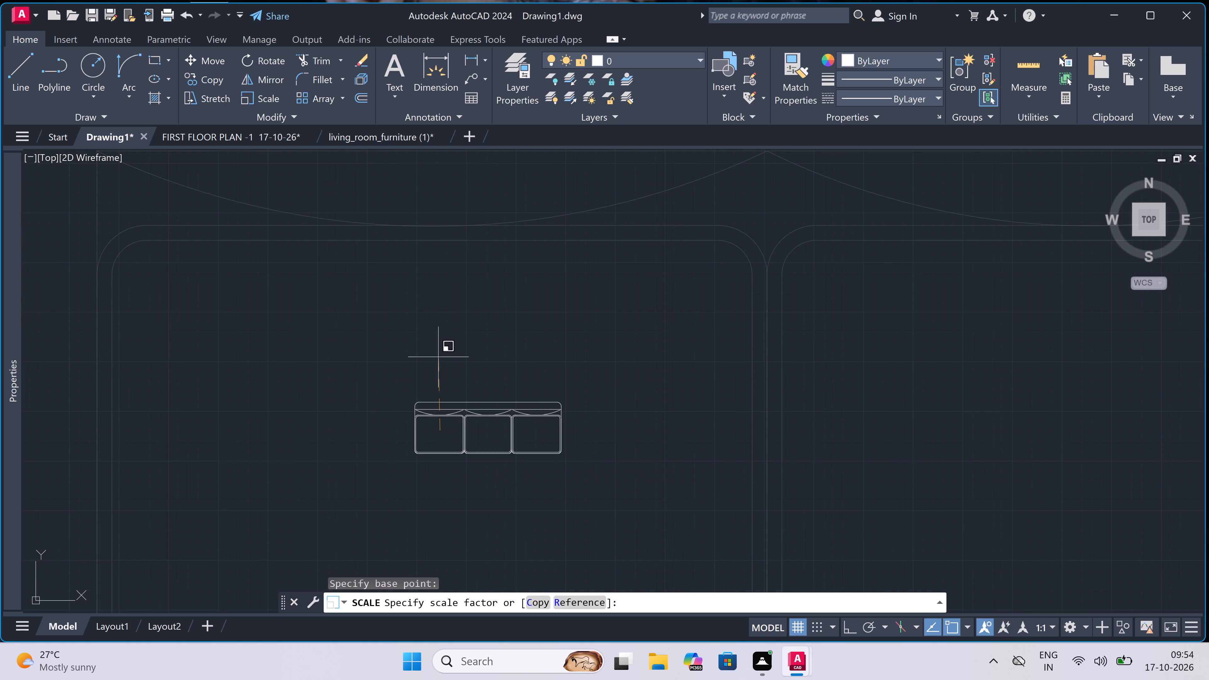
pyautogui.click(434, 375)
pyautogui.click(597, 365)
pyautogui.click(597, 367)
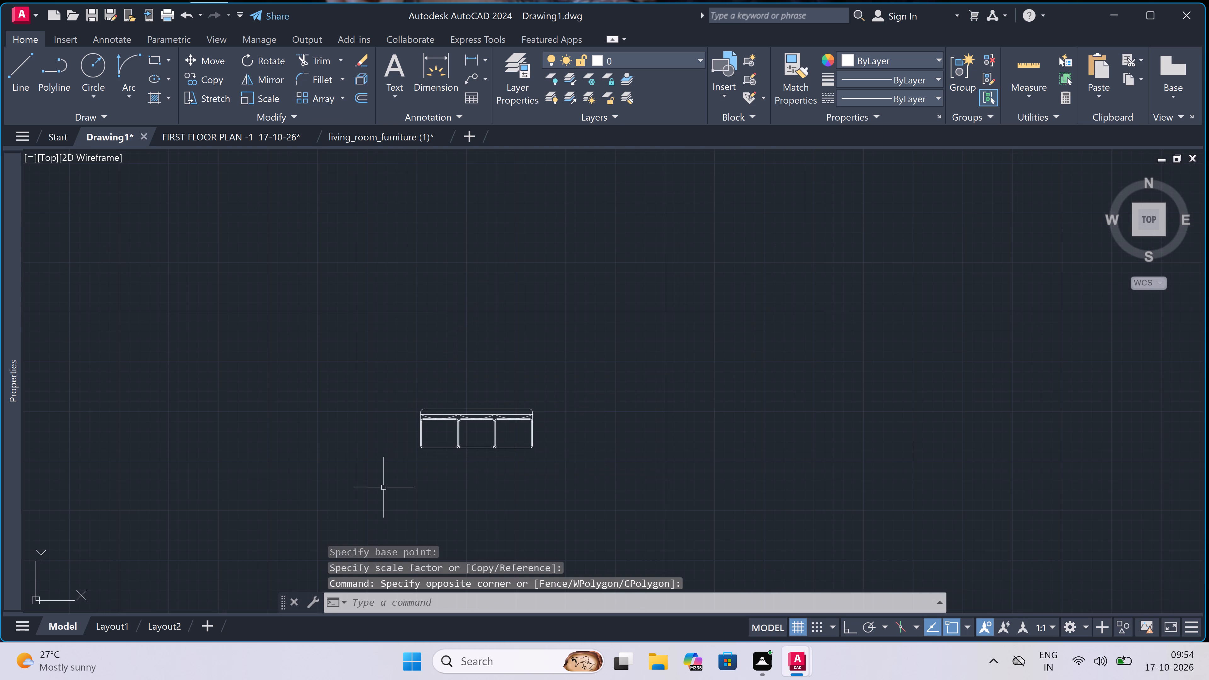
# Move the scaled sofa close to the floor plan's east side, beside the 4'0"x8'7" toilet.
pyautogui.click(602, 382)
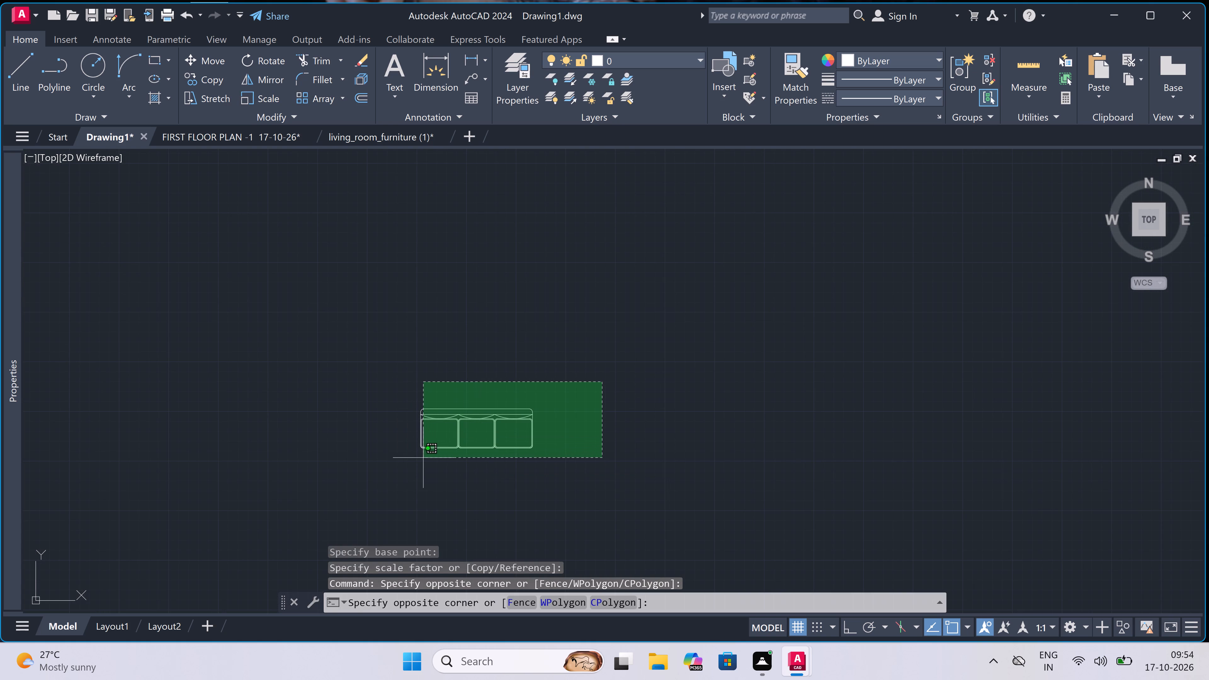
pyautogui.click(375, 463)
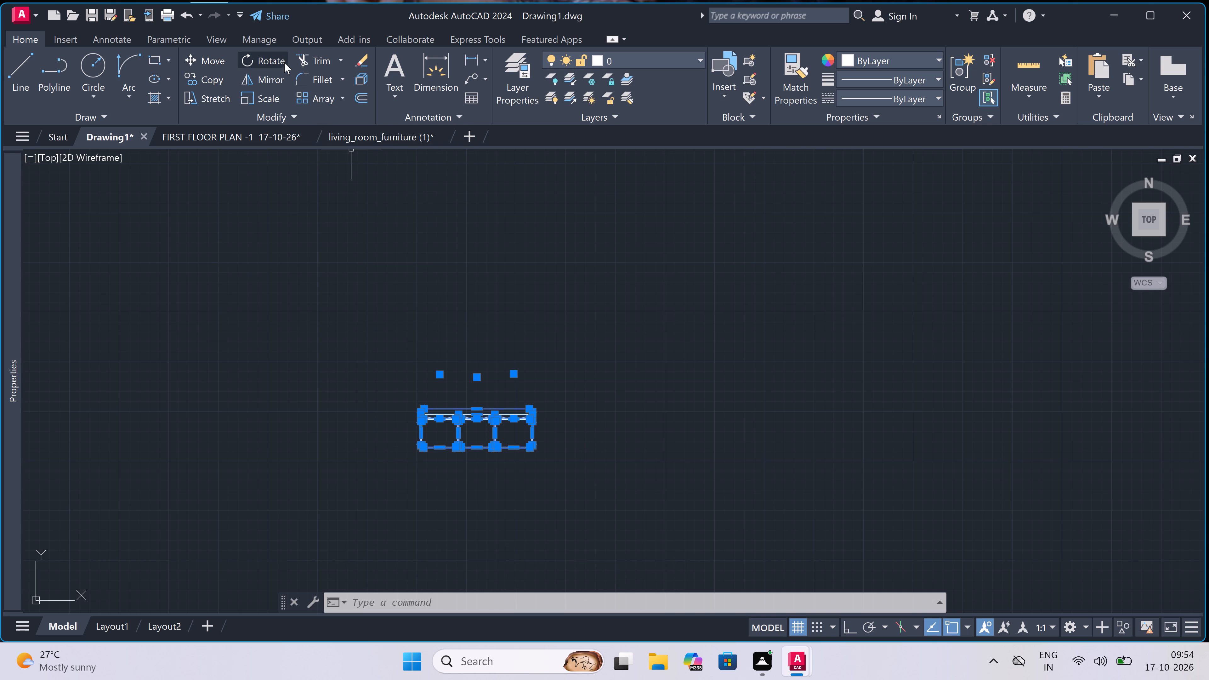
pyautogui.click(211, 58)
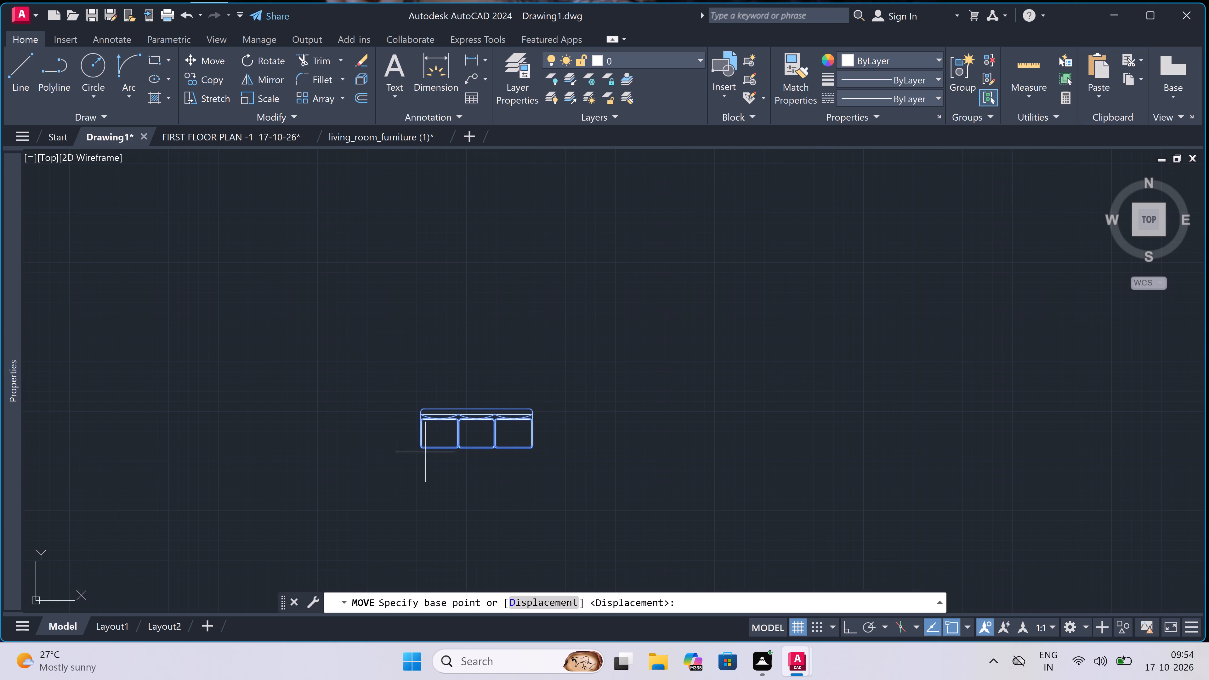
pyautogui.doubleClick(476, 435)
pyautogui.scroll(-5, 582, 428)
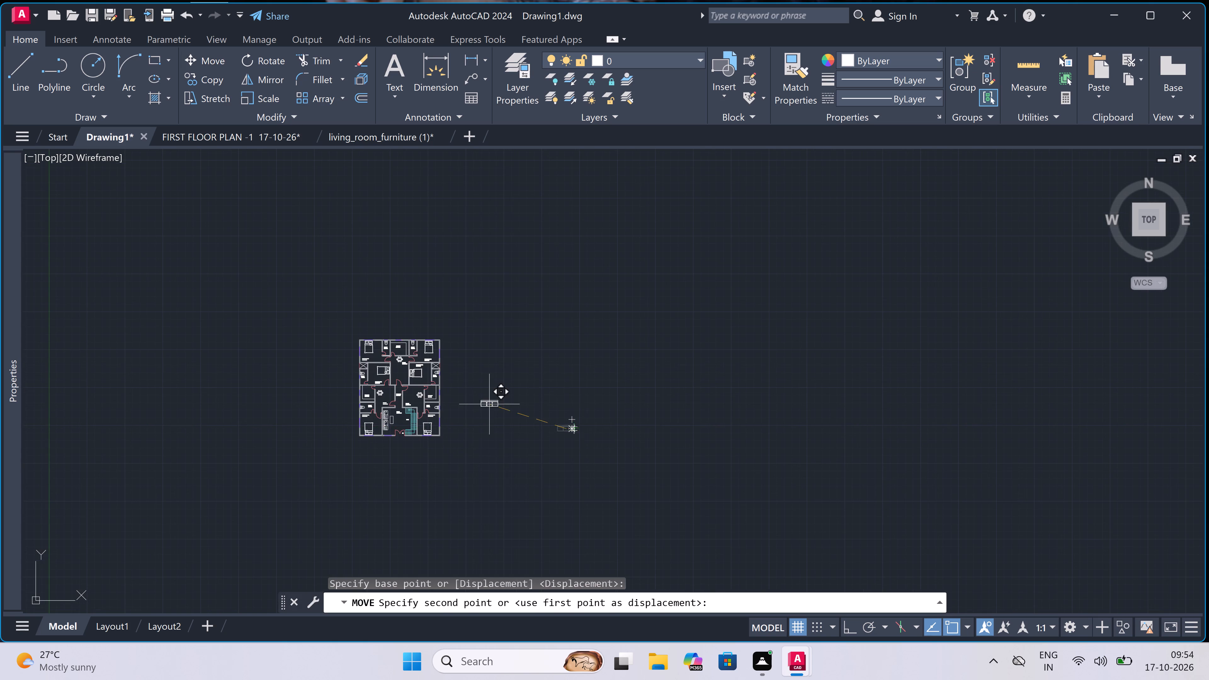
pyautogui.scroll(4, 439, 375)
pyautogui.doubleClick(544, 346)
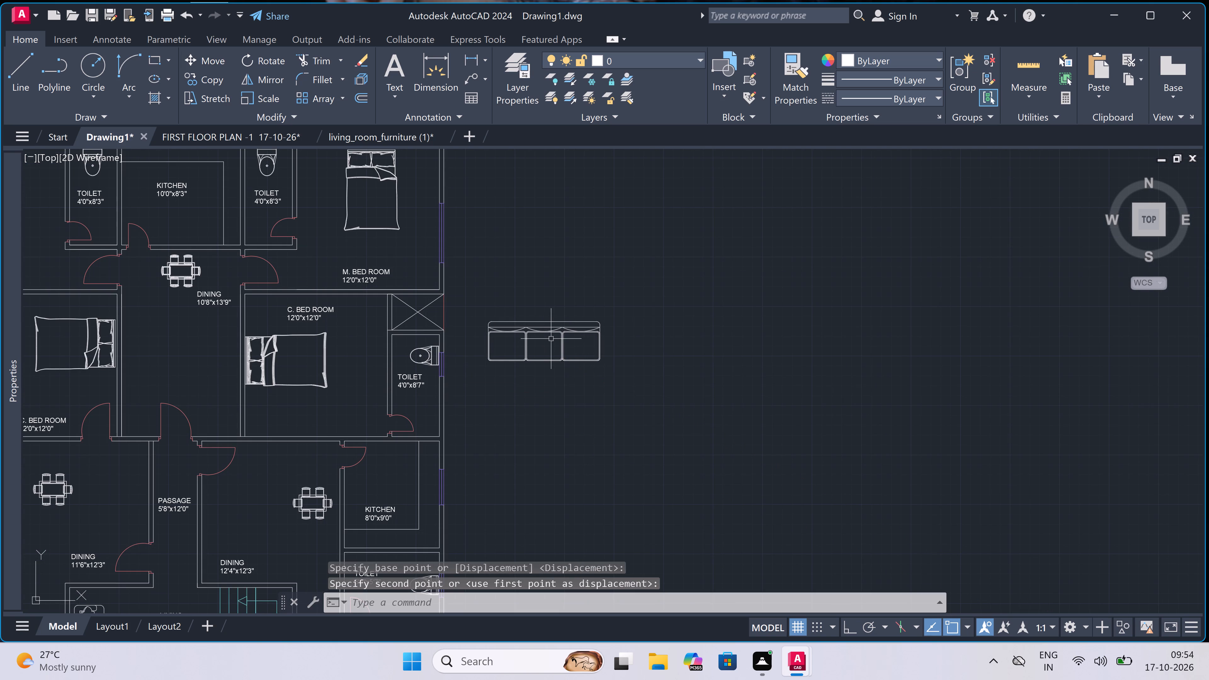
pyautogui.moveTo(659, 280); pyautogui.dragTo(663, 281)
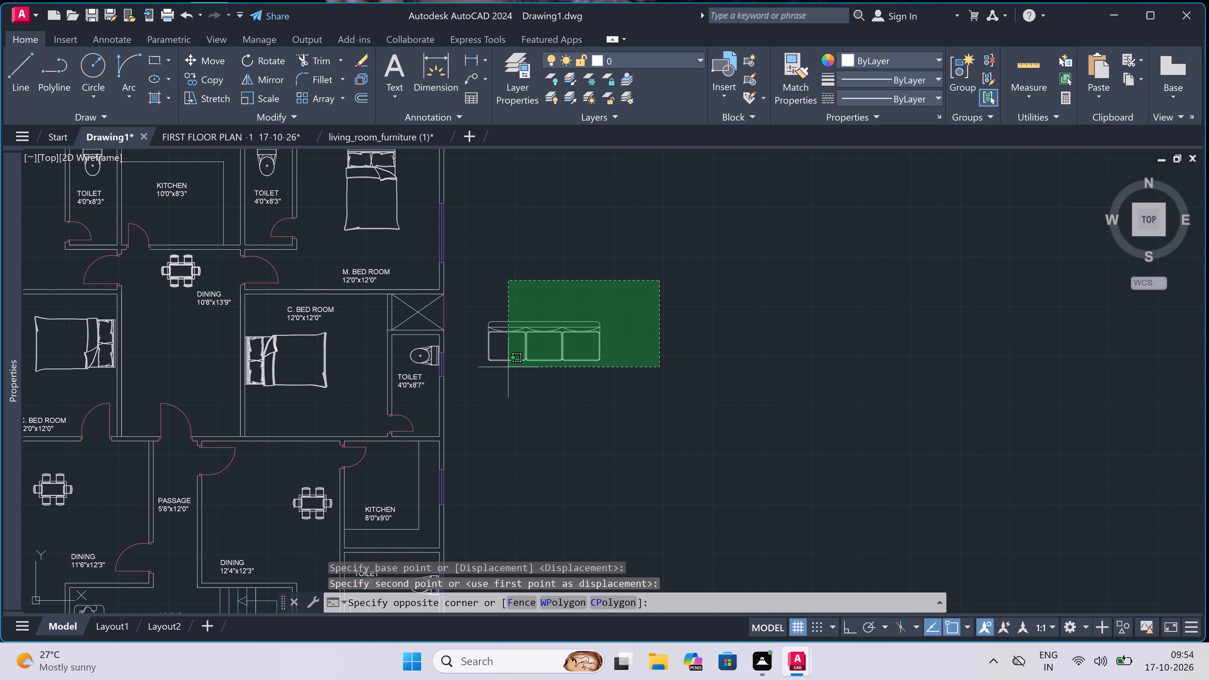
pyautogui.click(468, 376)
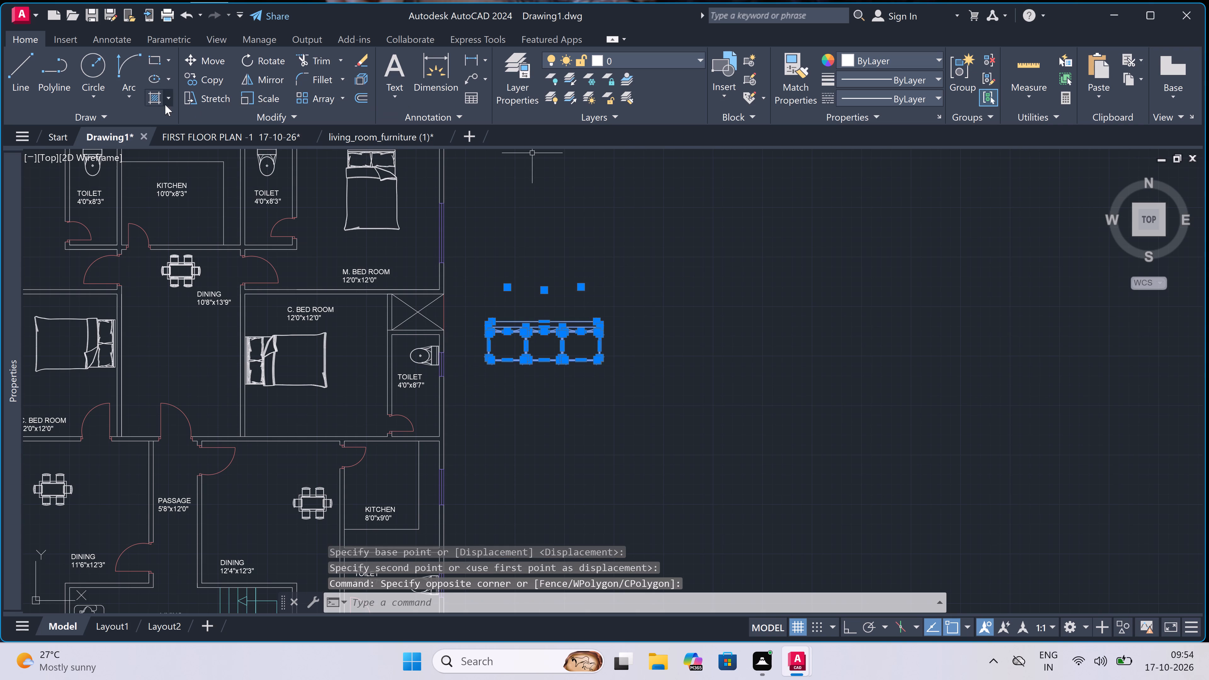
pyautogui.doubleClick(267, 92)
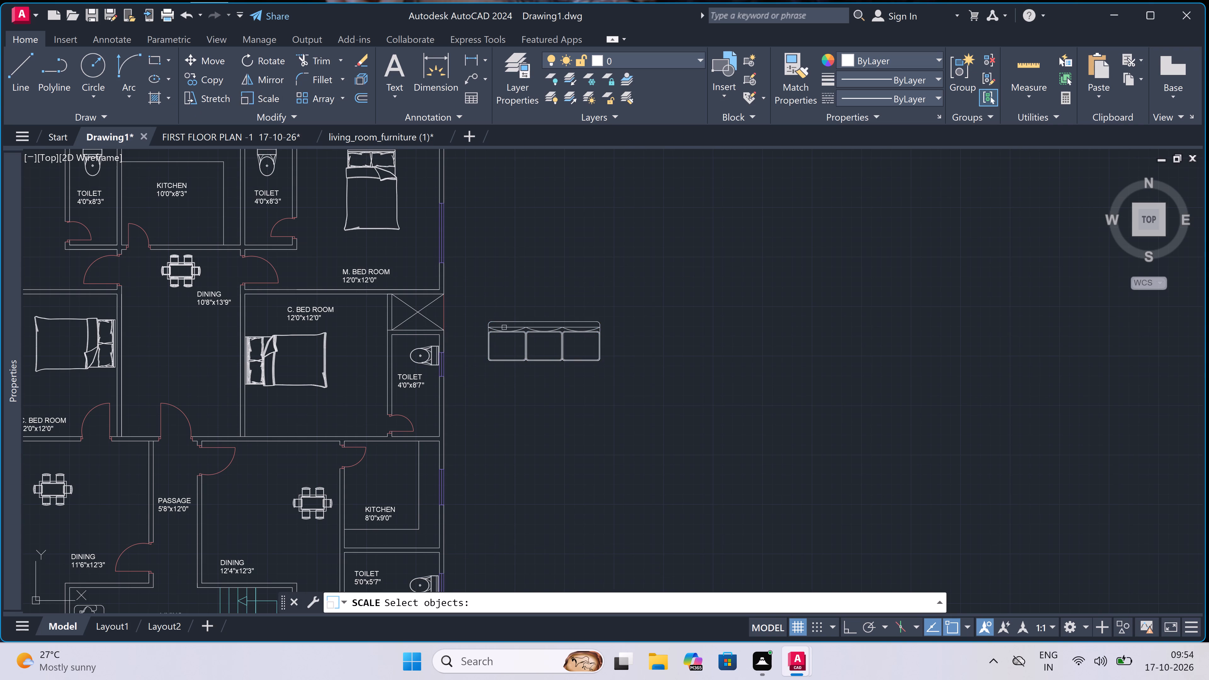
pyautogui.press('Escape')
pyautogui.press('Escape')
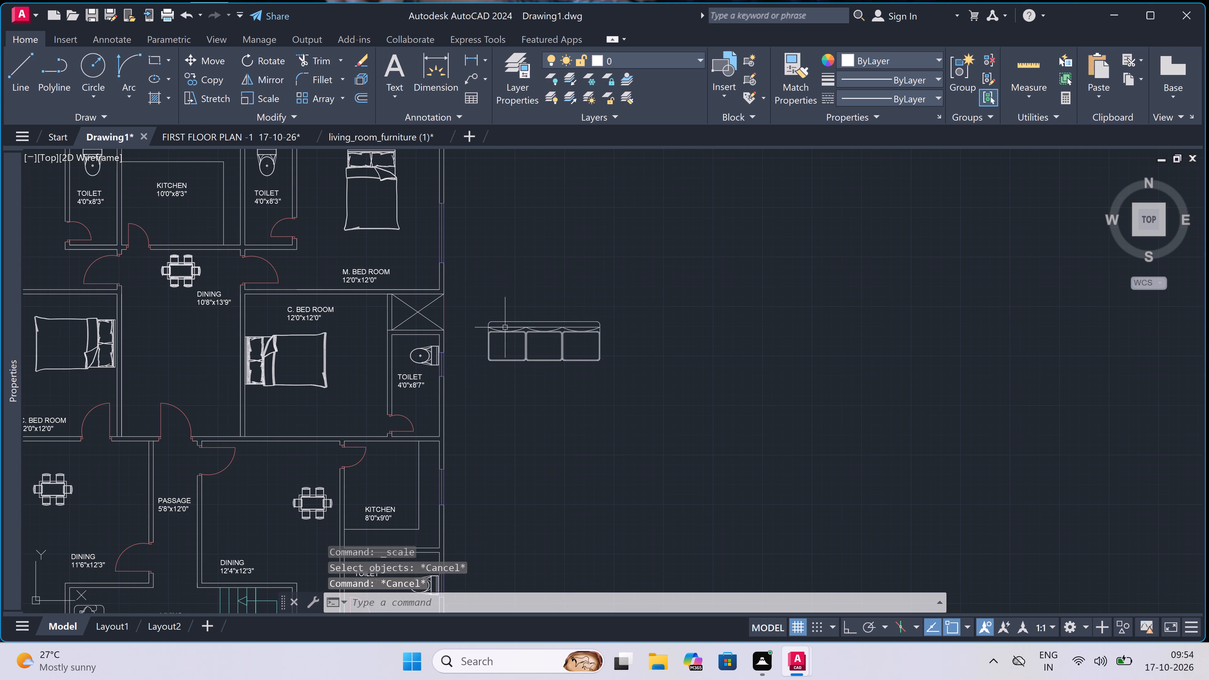
# Scale the sofa down freehand to about three-quarters of its size, about the centre of its middle seat.
pyautogui.click(646, 303)
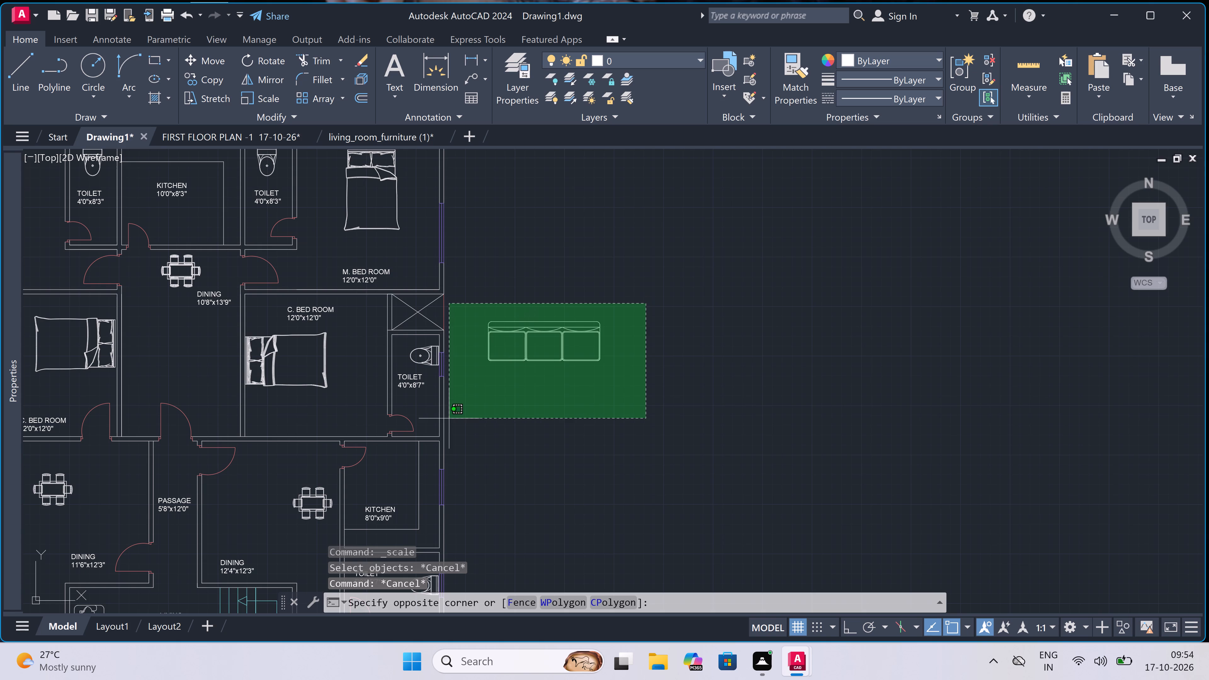
pyautogui.click(468, 394)
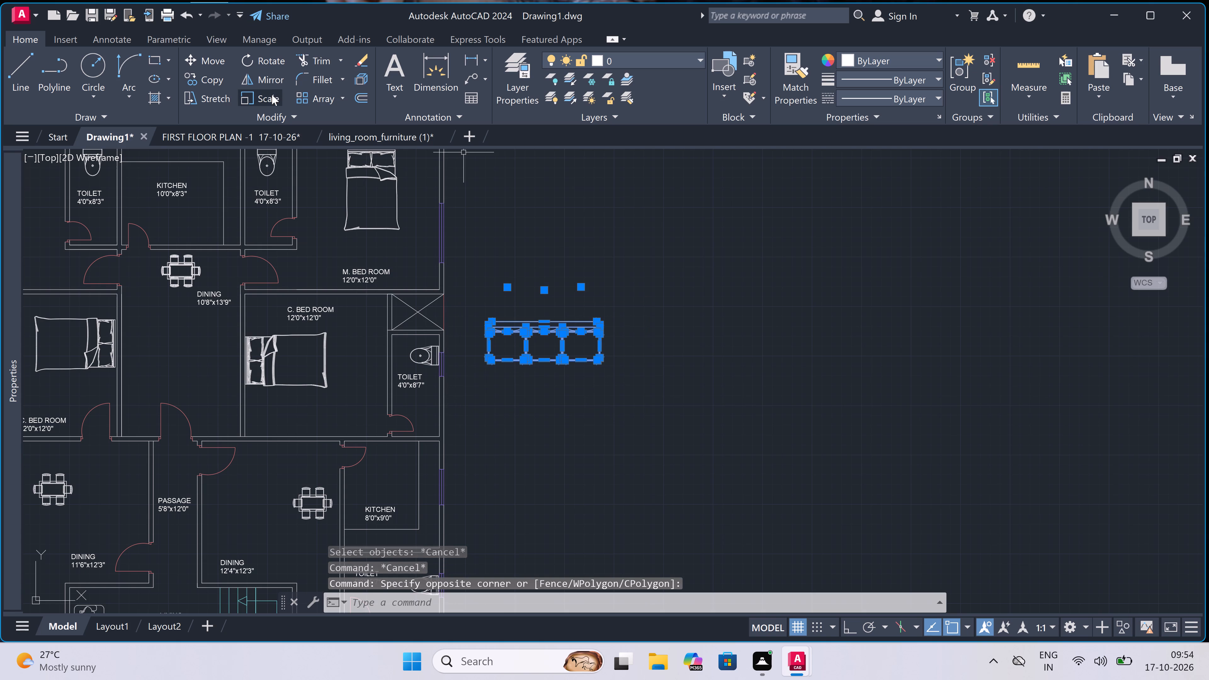
pyautogui.click(272, 93)
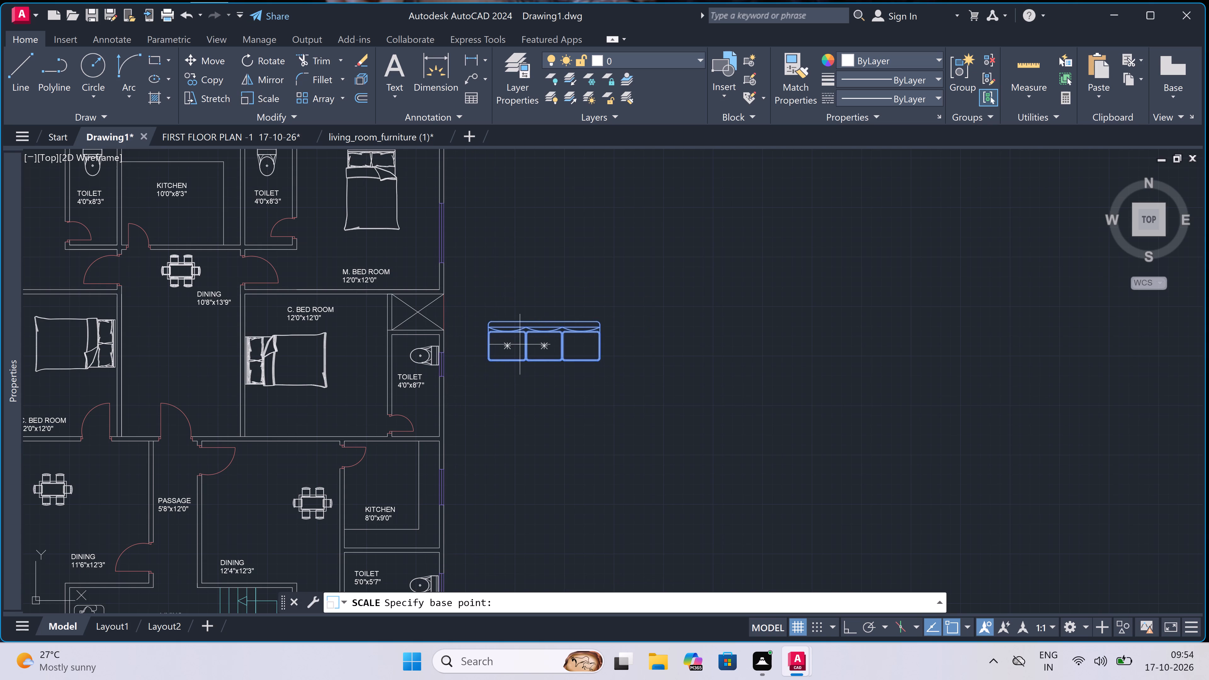
pyautogui.click(543, 343)
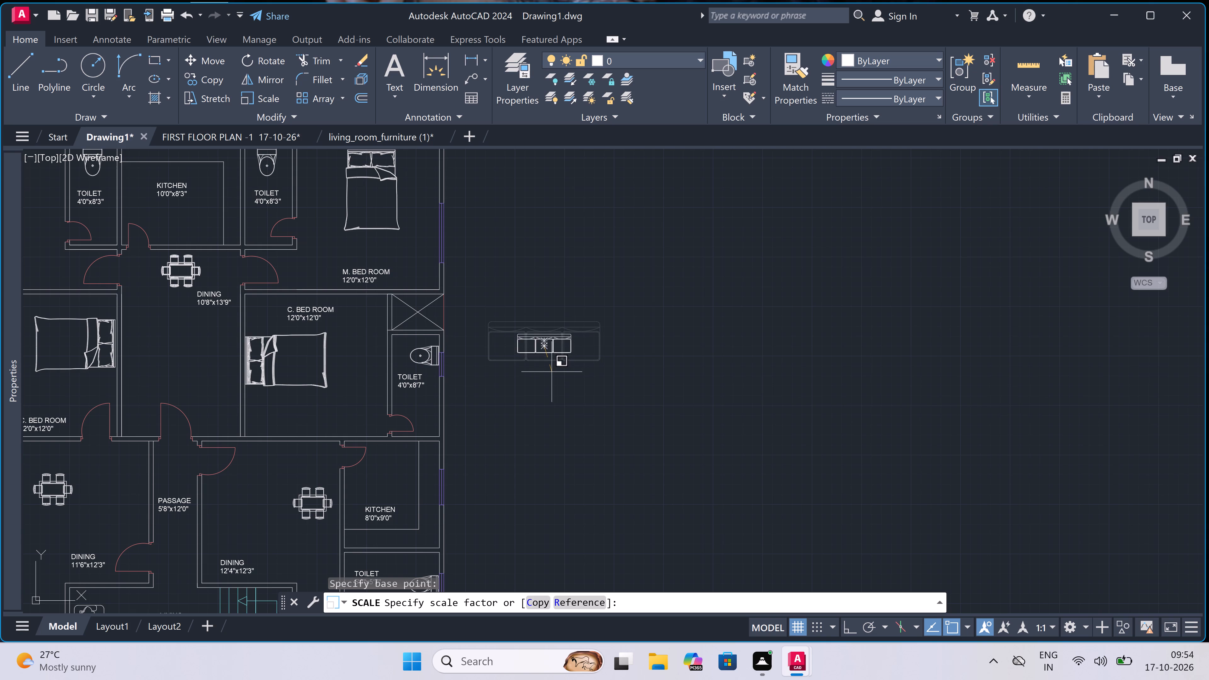
pyautogui.scroll(2, 542, 369)
pyautogui.scroll(-1, 542, 370)
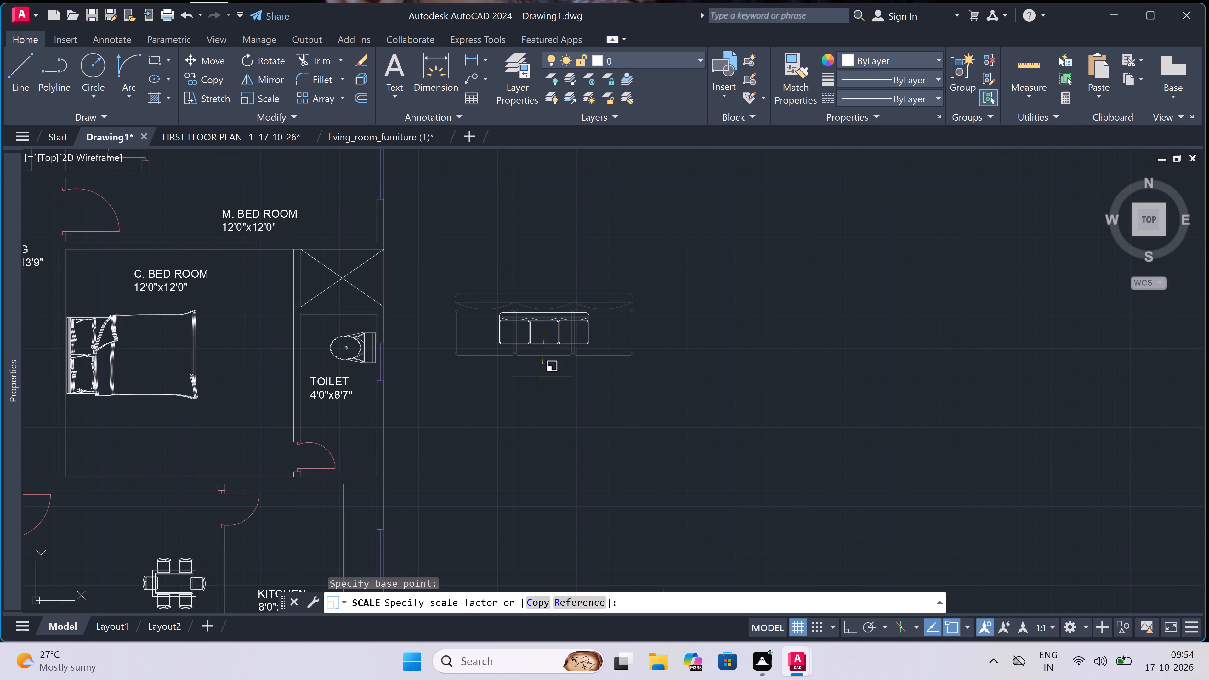
pyautogui.click(540, 396)
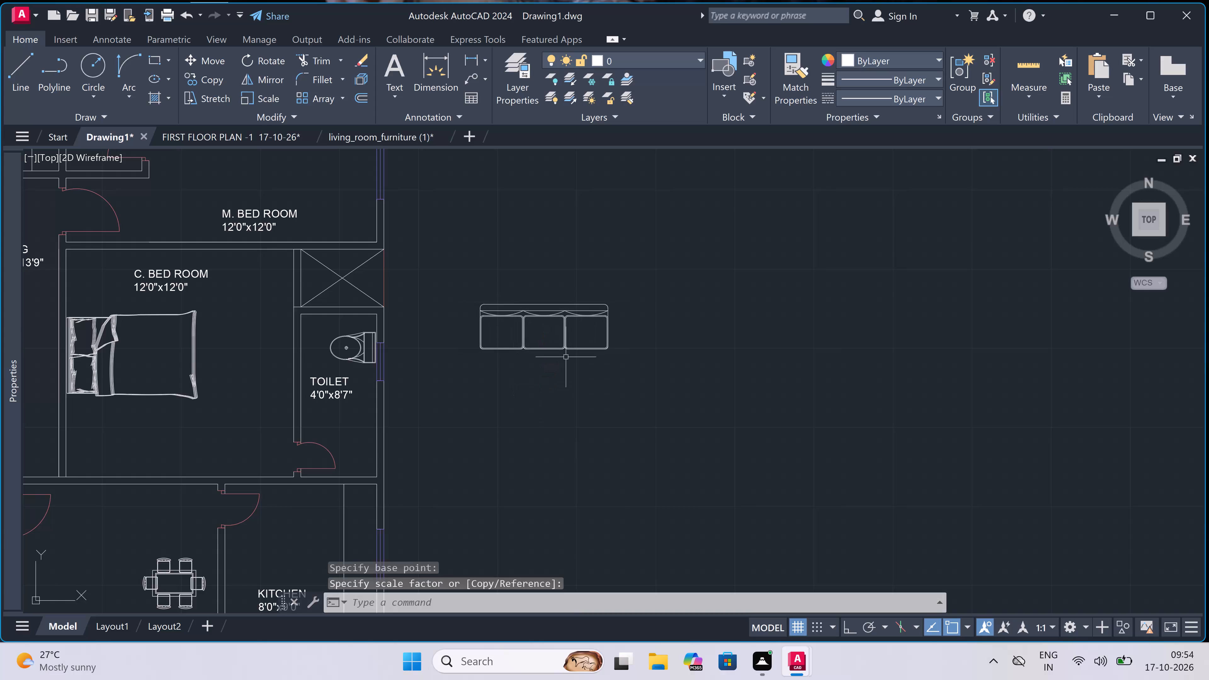
# Rotate the sofa 90° about its east seat with Ortho on, so that its back faces west.
pyautogui.click(642, 250)
pyautogui.click(473, 380)
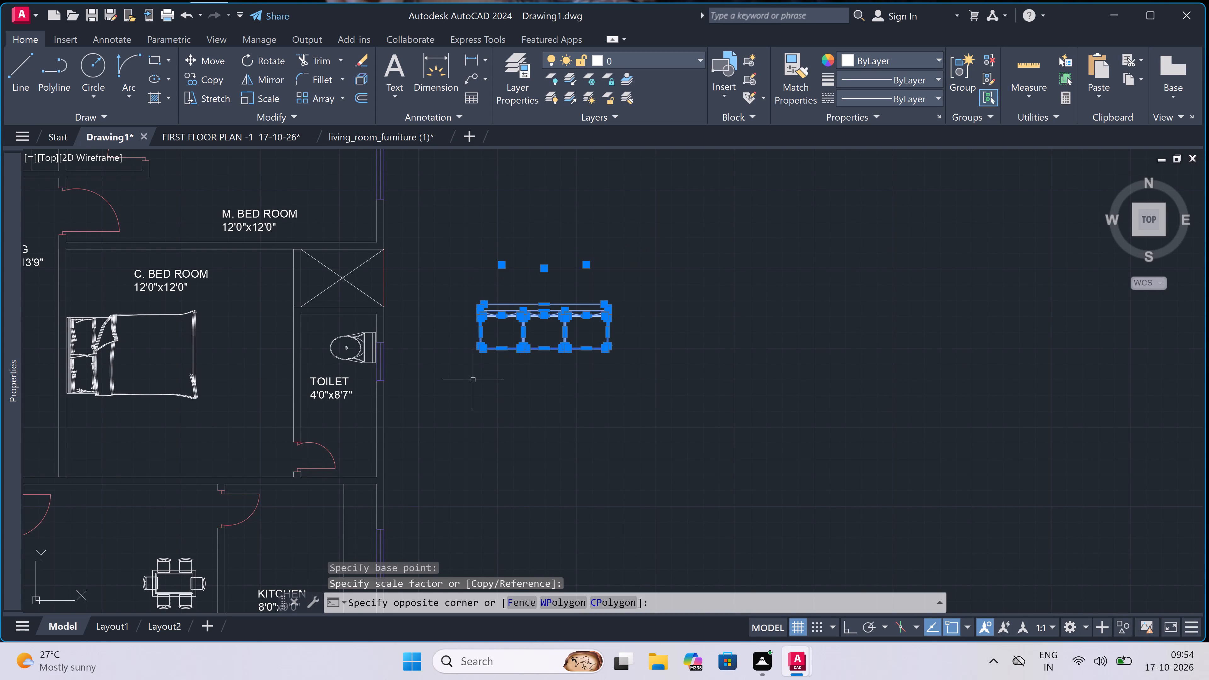
pyautogui.click(271, 60)
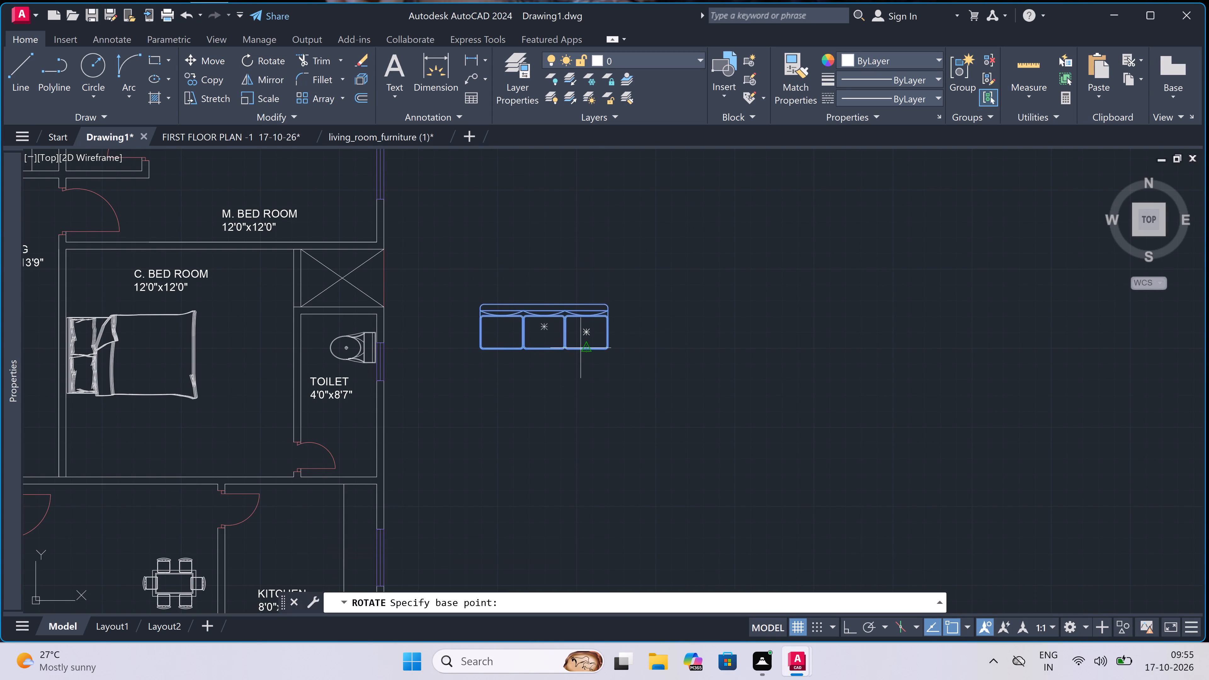
pyautogui.click(590, 332)
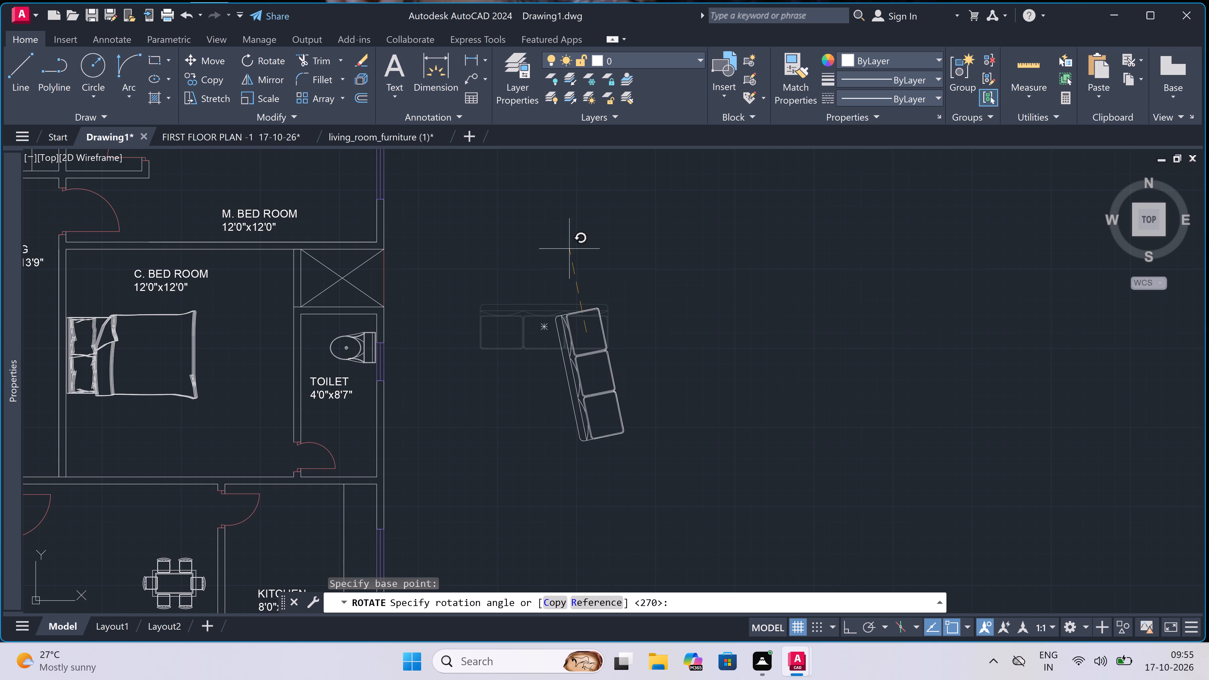
pyautogui.press('F8')
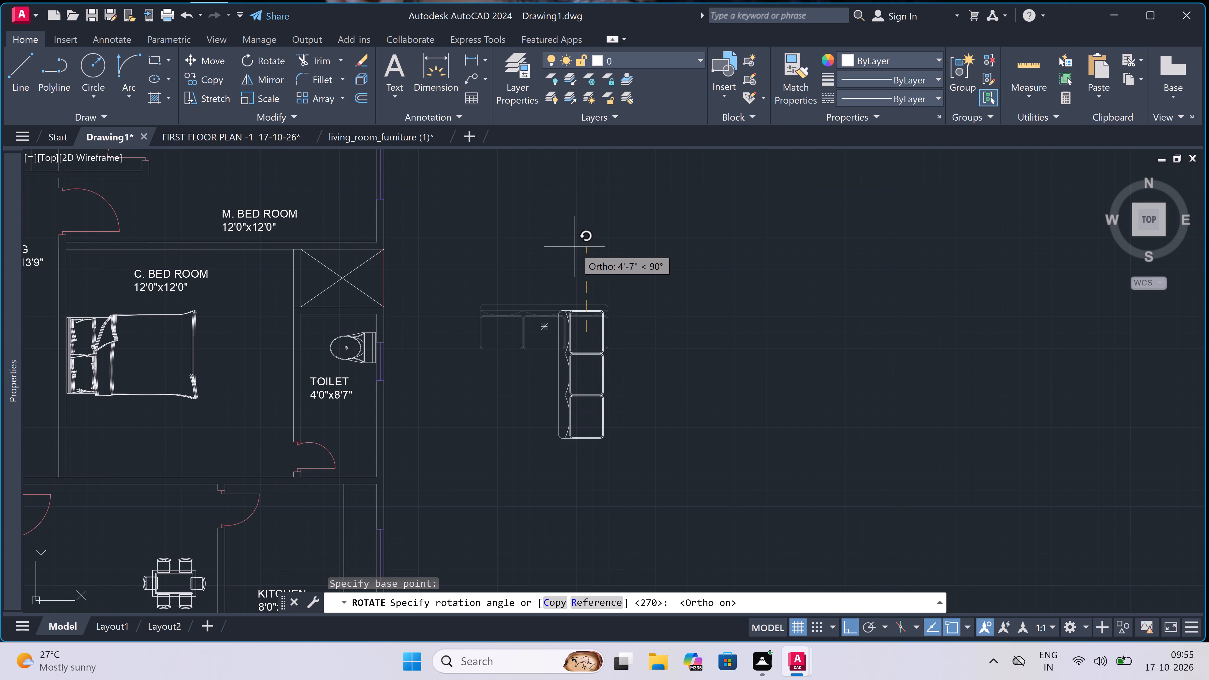
pyautogui.doubleClick(575, 266)
pyautogui.doubleClick(644, 265)
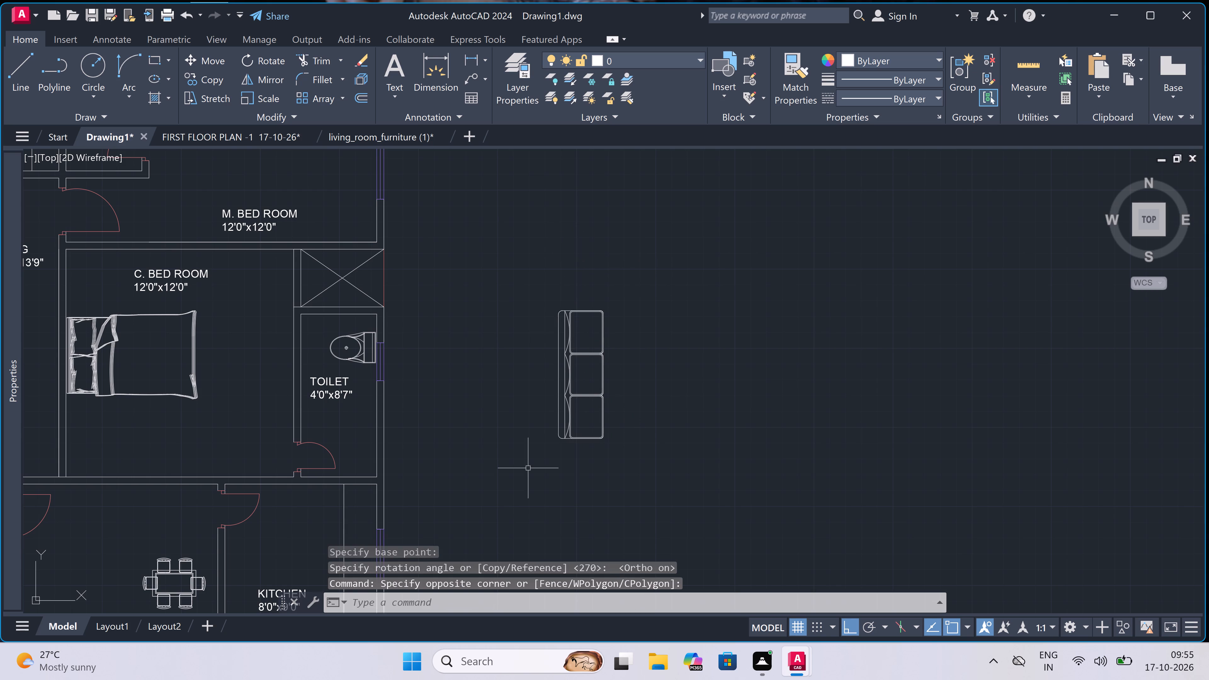
# Copy the rotated sofa by its back's midpoint onto the west wall of the DINING 10'8"x13'9" room, with Ortho off.
pyautogui.click(683, 263)
pyautogui.click(513, 461)
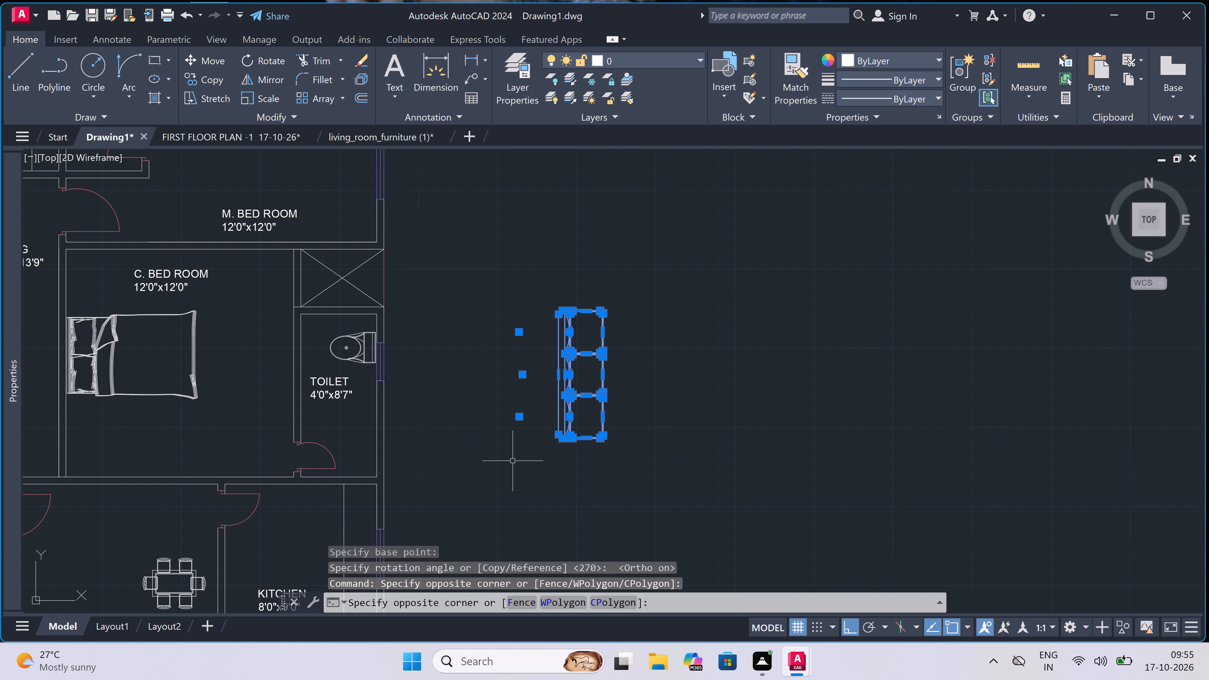
pyautogui.click(208, 76)
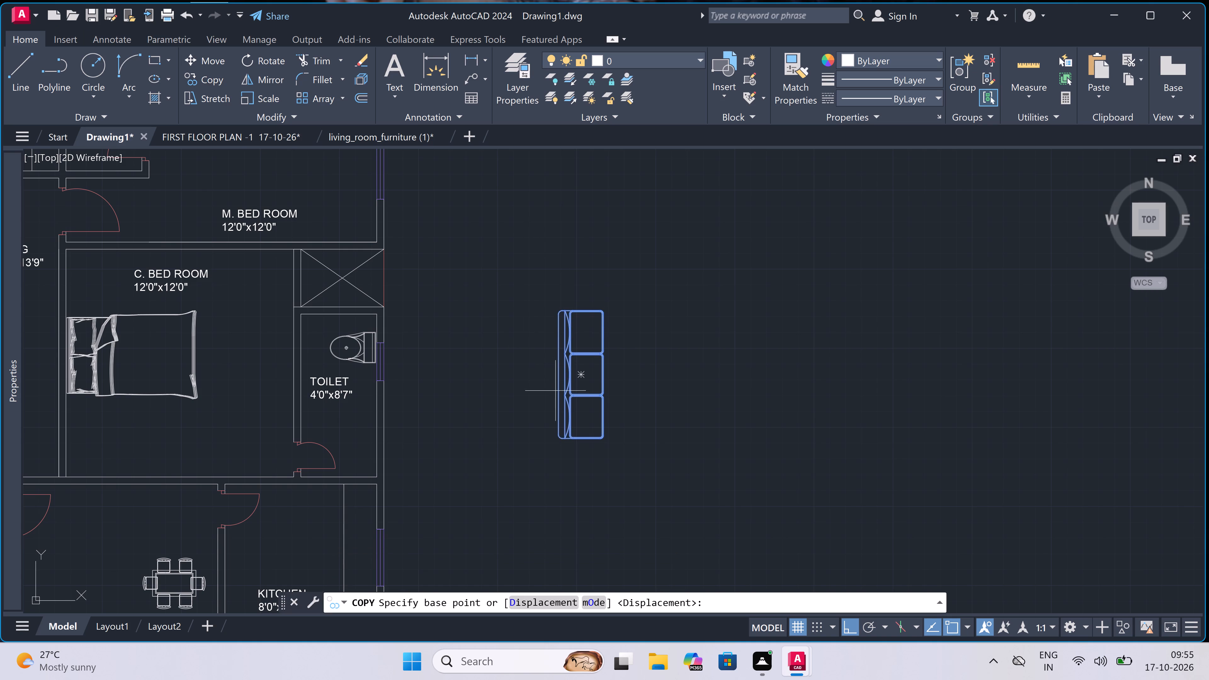
pyautogui.click(555, 374)
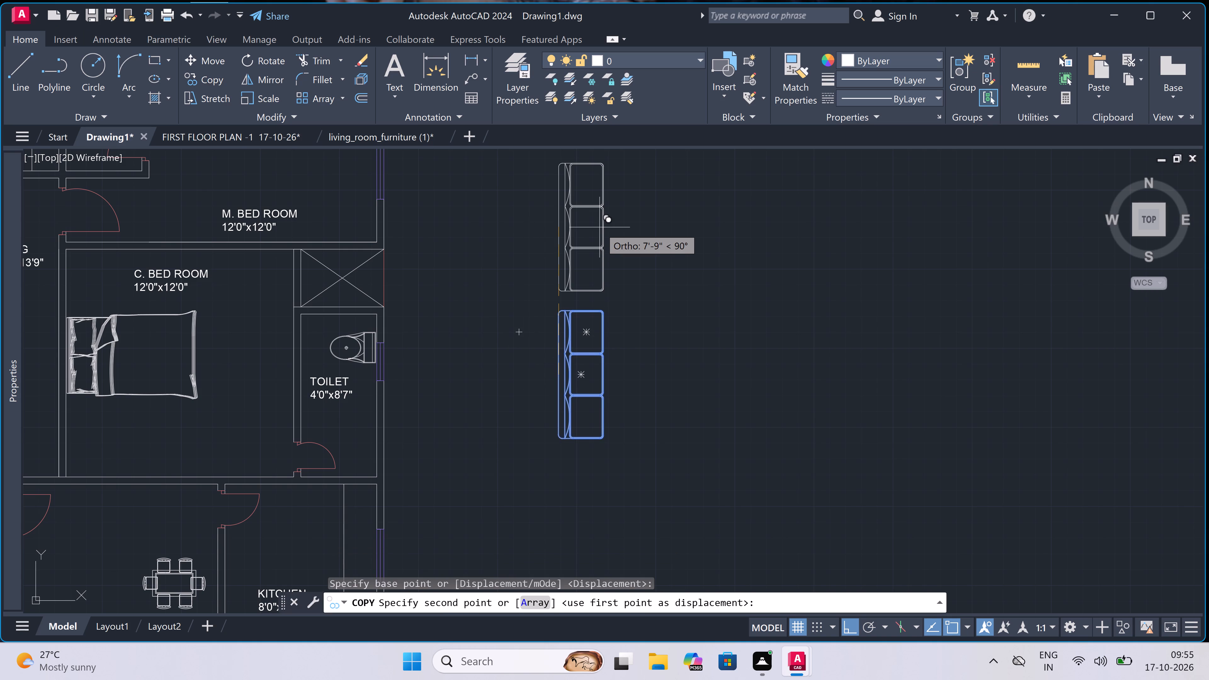
pyautogui.press('F8')
pyautogui.scroll(-4, 600, 233)
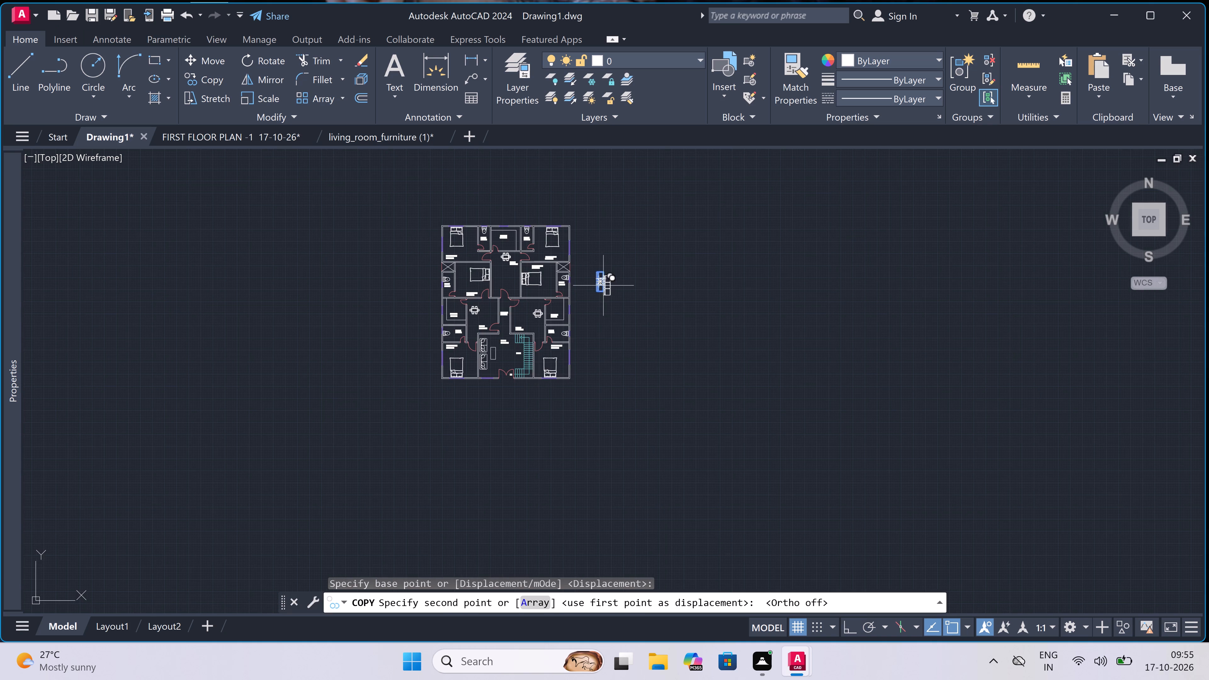
pyautogui.scroll(3, 475, 262)
pyautogui.scroll(2, 572, 306)
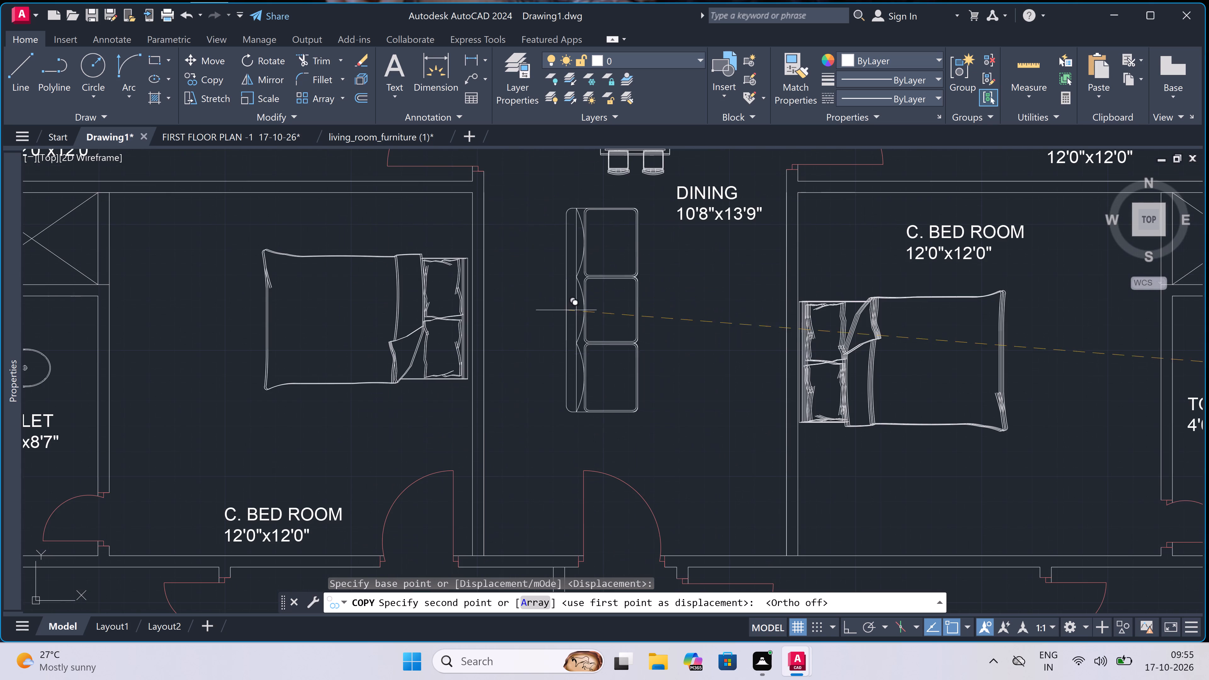
pyautogui.scroll(1, 471, 328)
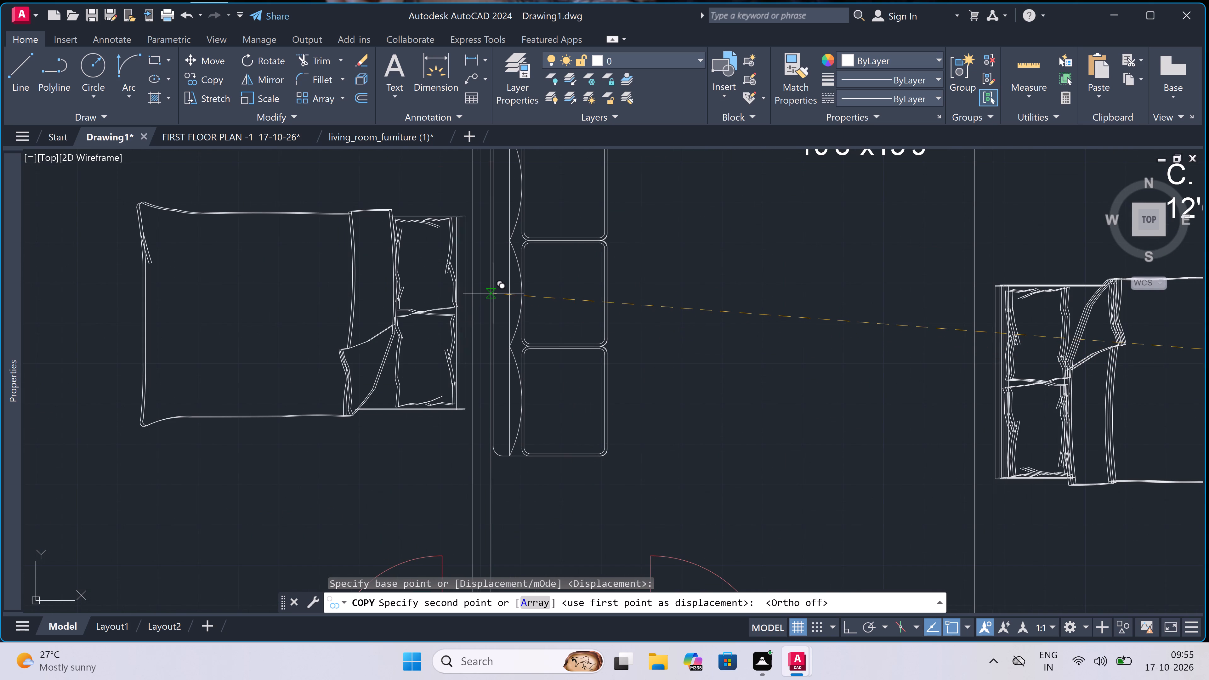
pyautogui.click(493, 292)
pyautogui.scroll(-3, 496, 288)
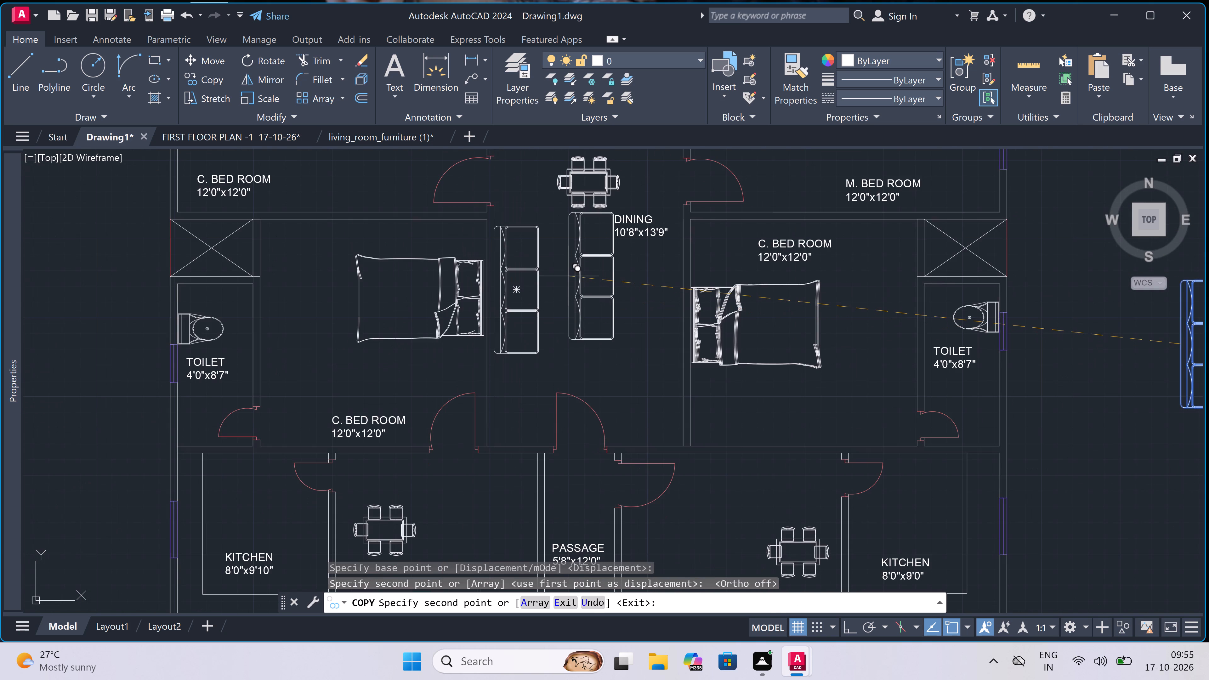
pyautogui.press('Escape')
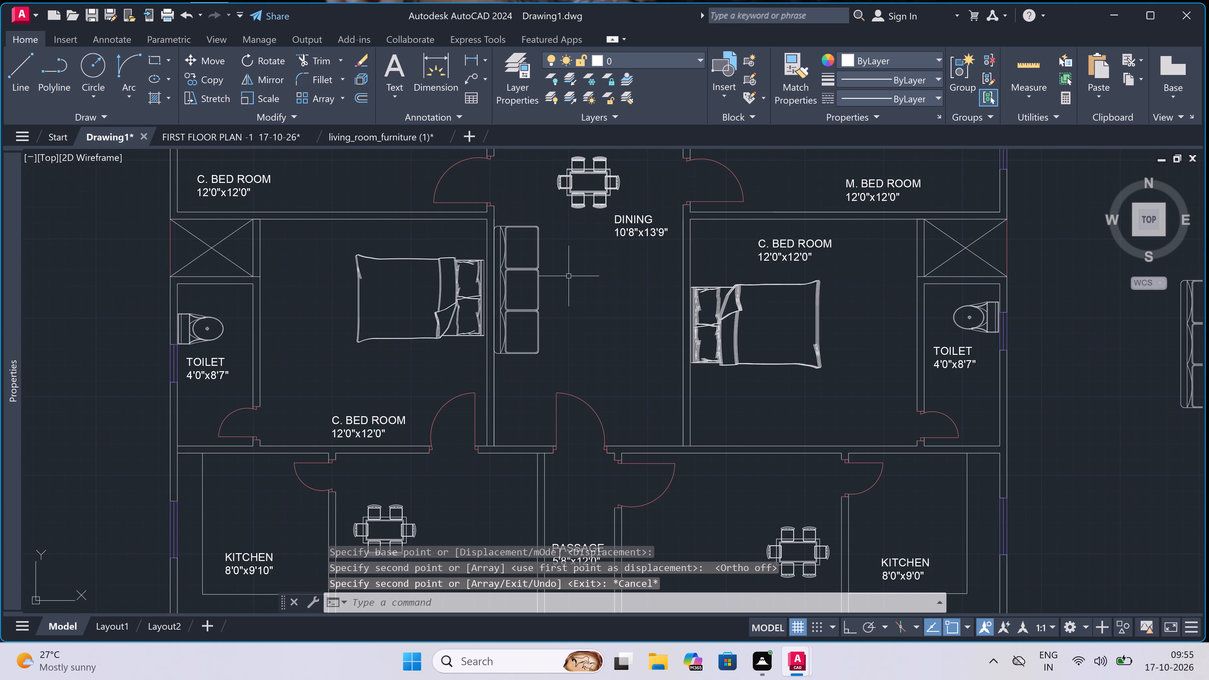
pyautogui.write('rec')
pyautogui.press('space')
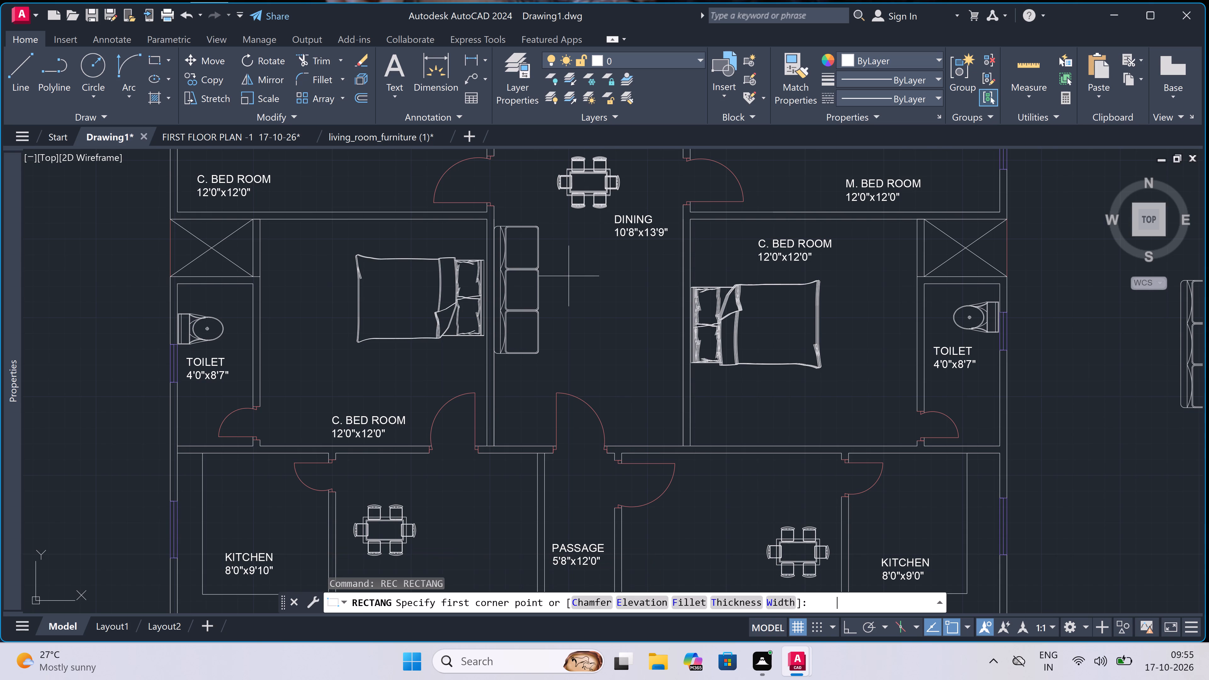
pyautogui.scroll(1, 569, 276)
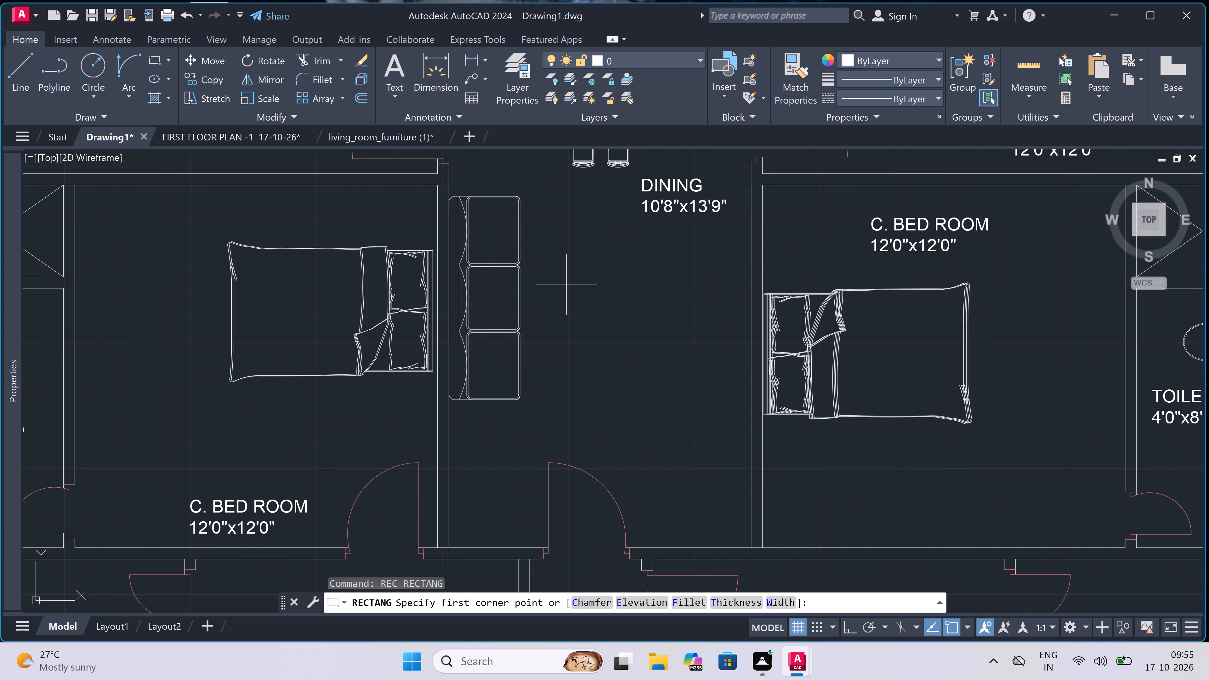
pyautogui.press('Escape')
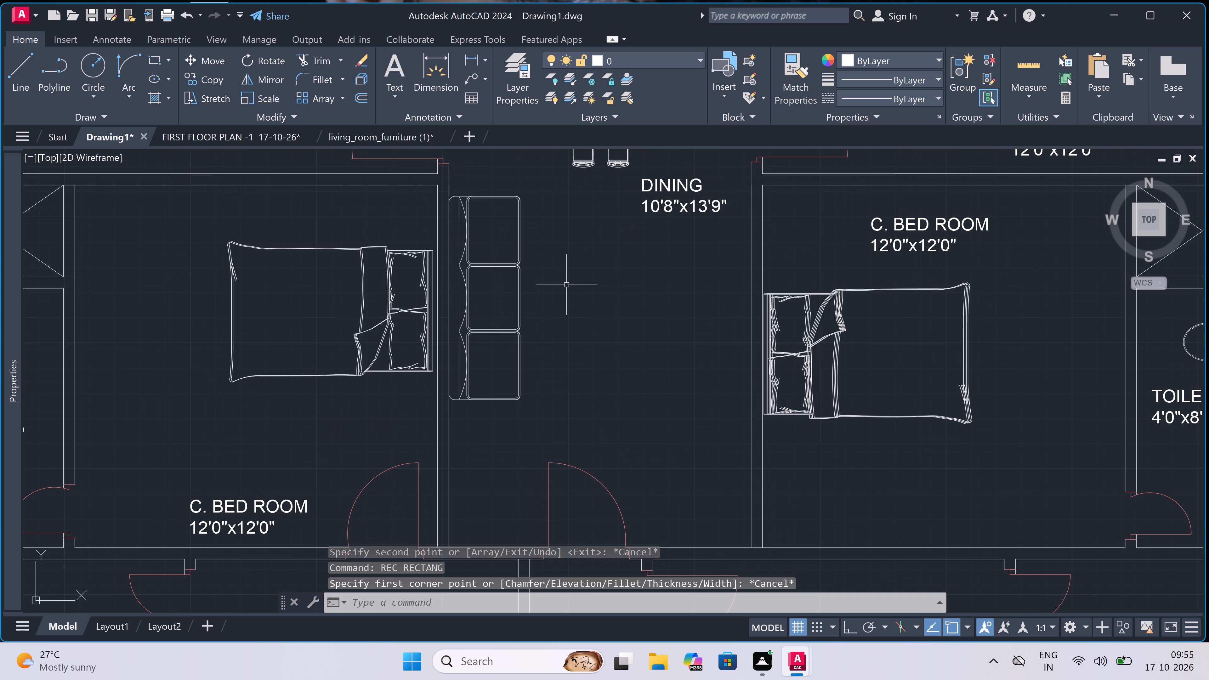
# Draw two concentric circles freehand just east of the sofa in the upper DINING room, the outer about 11" in radius, the inner under half that.
pyautogui.write('c')
pyautogui.press('space')
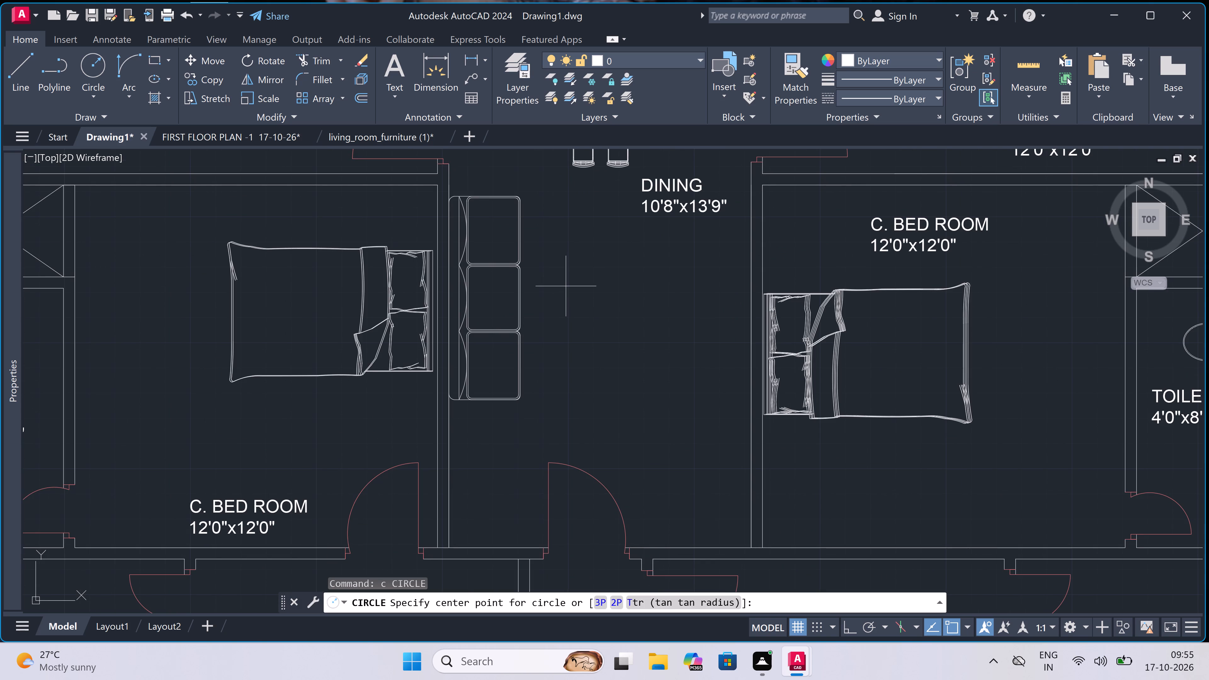
pyautogui.click(571, 289)
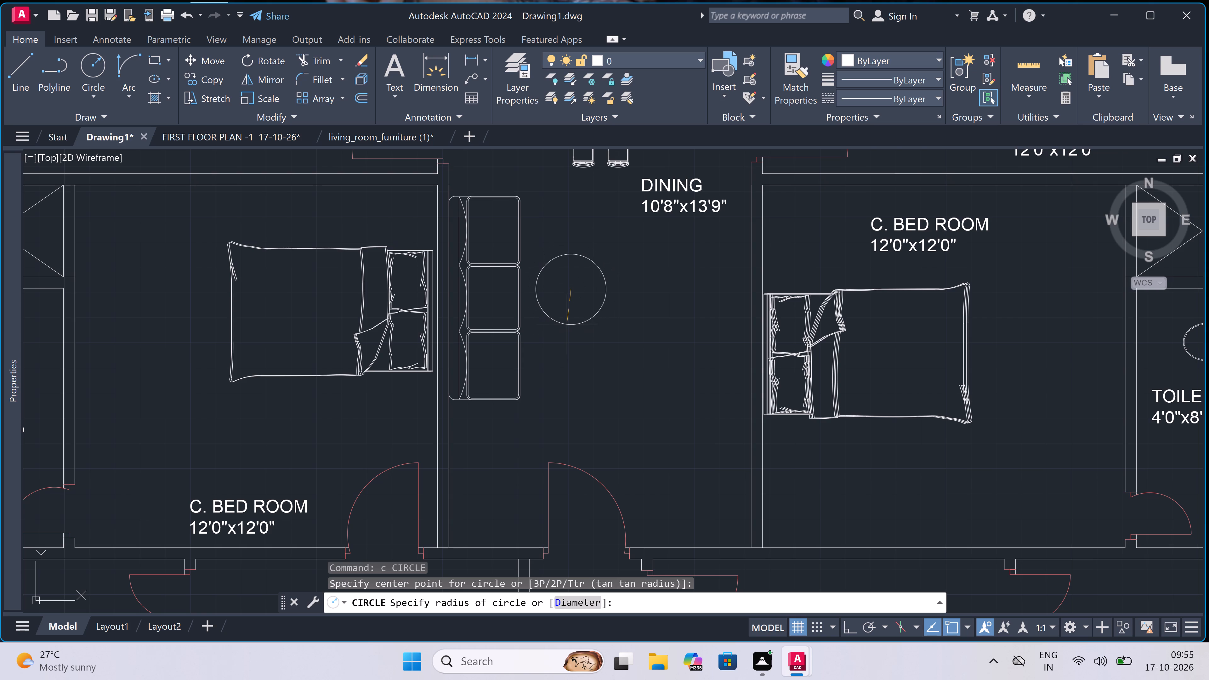
pyautogui.click(567, 318)
pyautogui.scroll(-3, 567, 318)
pyautogui.scroll(2, 567, 319)
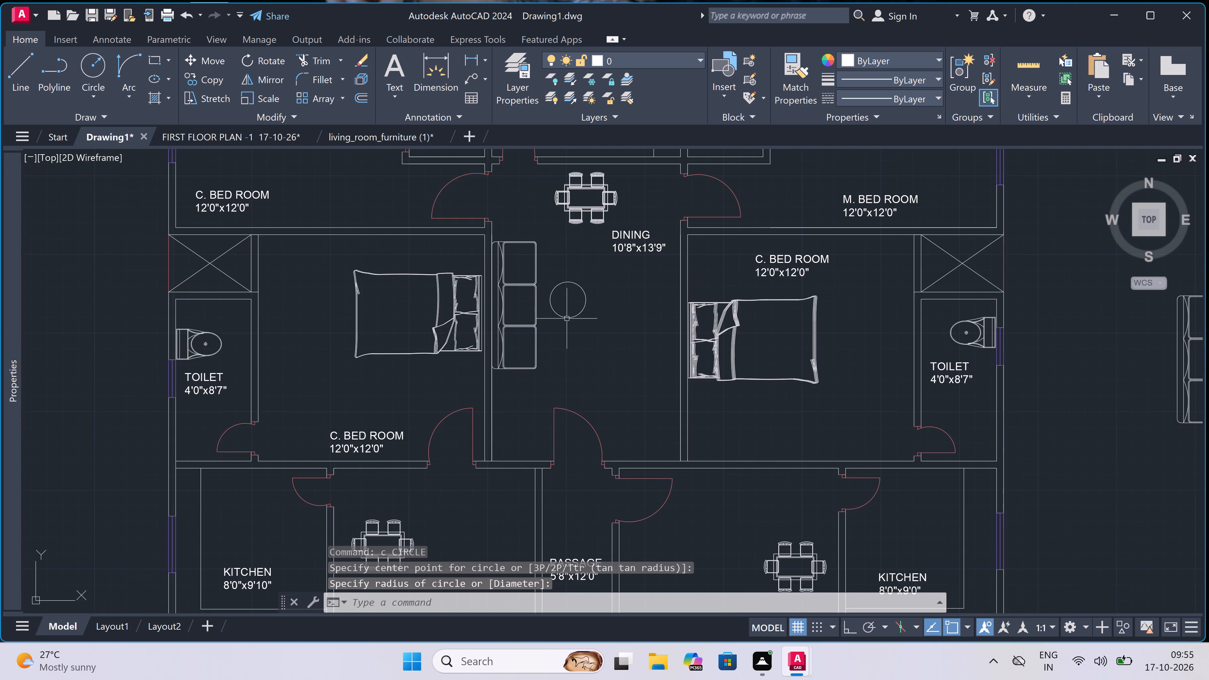
pyautogui.scroll(3, 567, 282)
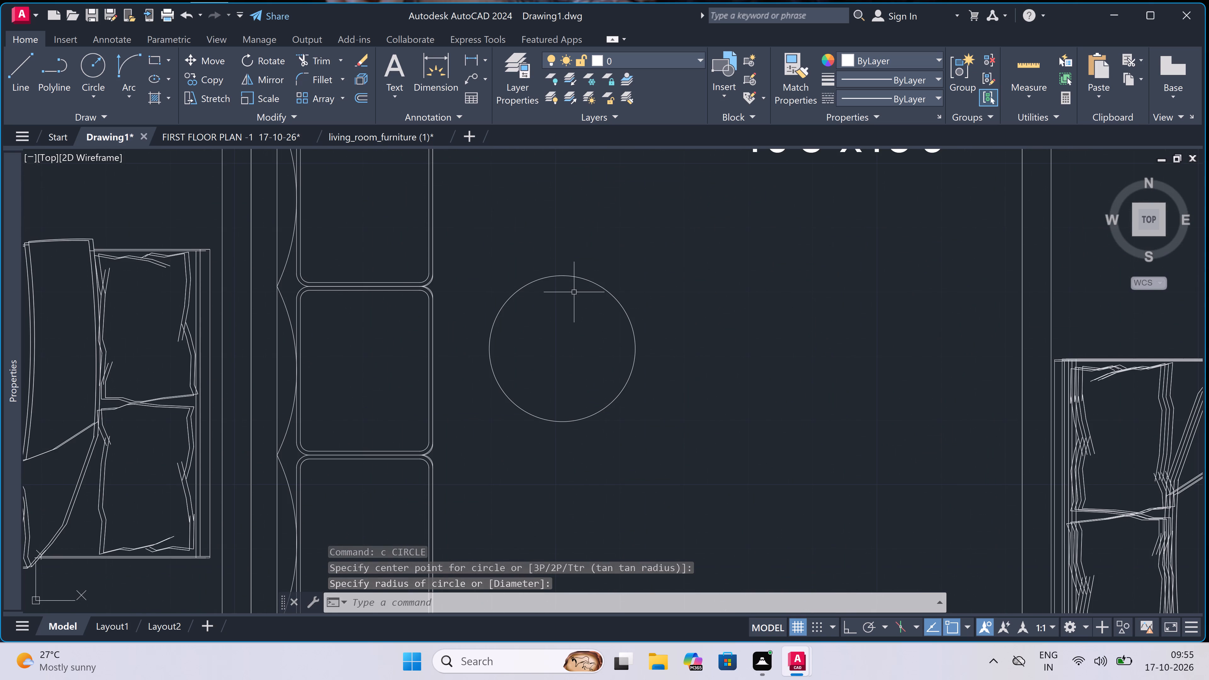
pyautogui.press('space')
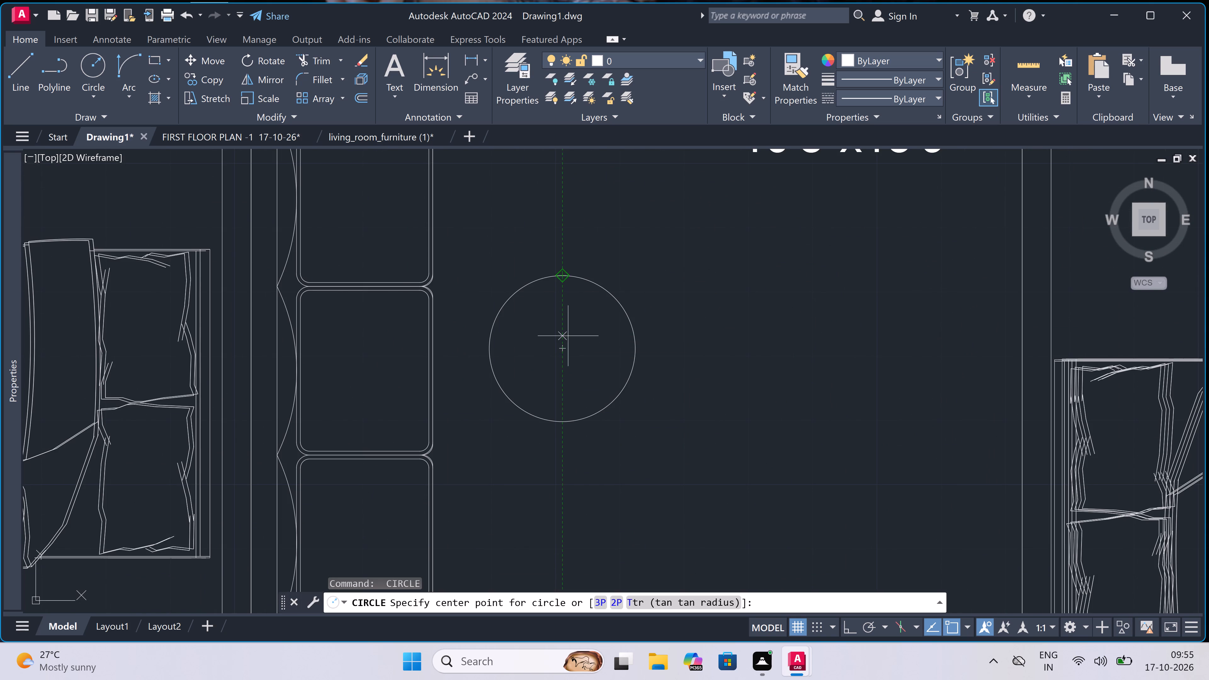
pyautogui.click(563, 349)
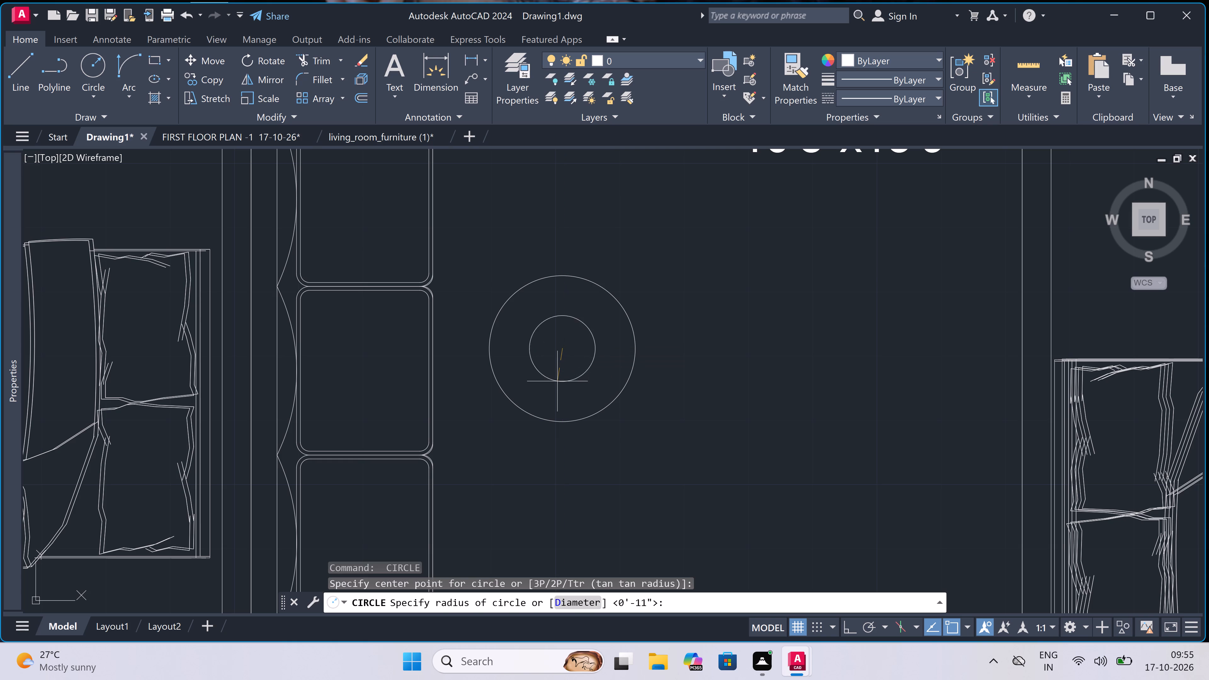
pyautogui.doubleClick(558, 380)
# Erase the spare three-seat sofa standing outside the floor plan's east wall.
pyautogui.scroll(-4, 554, 340)
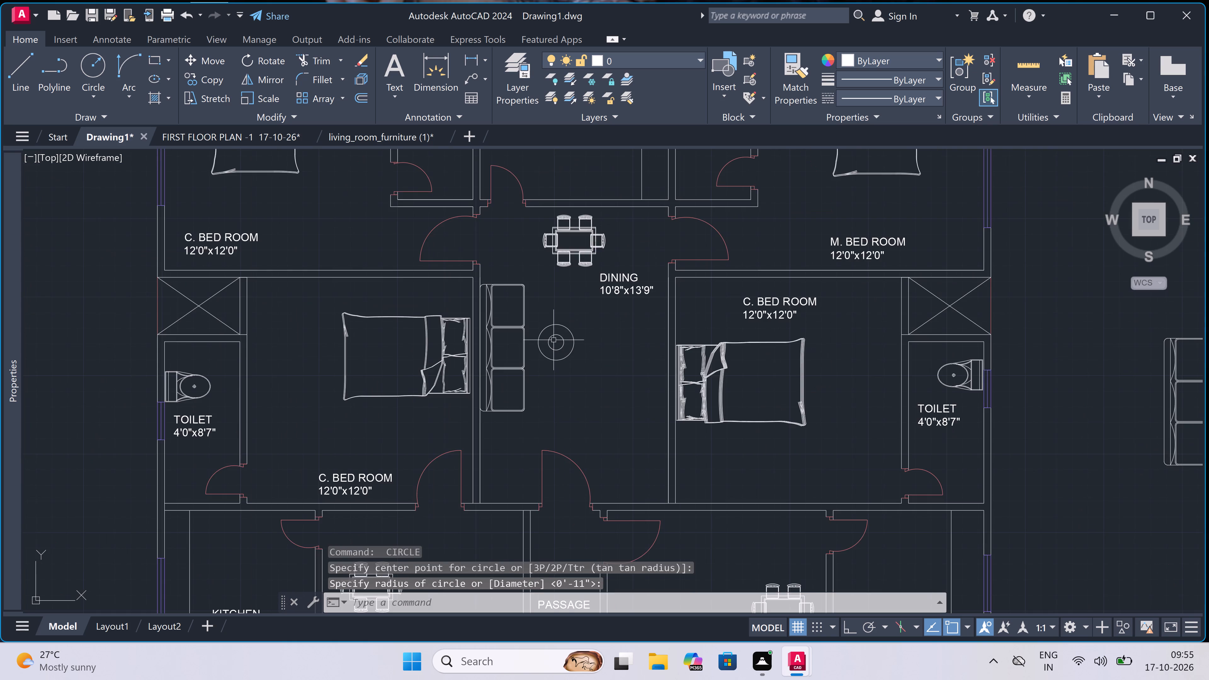
pyautogui.scroll(-3, 553, 340)
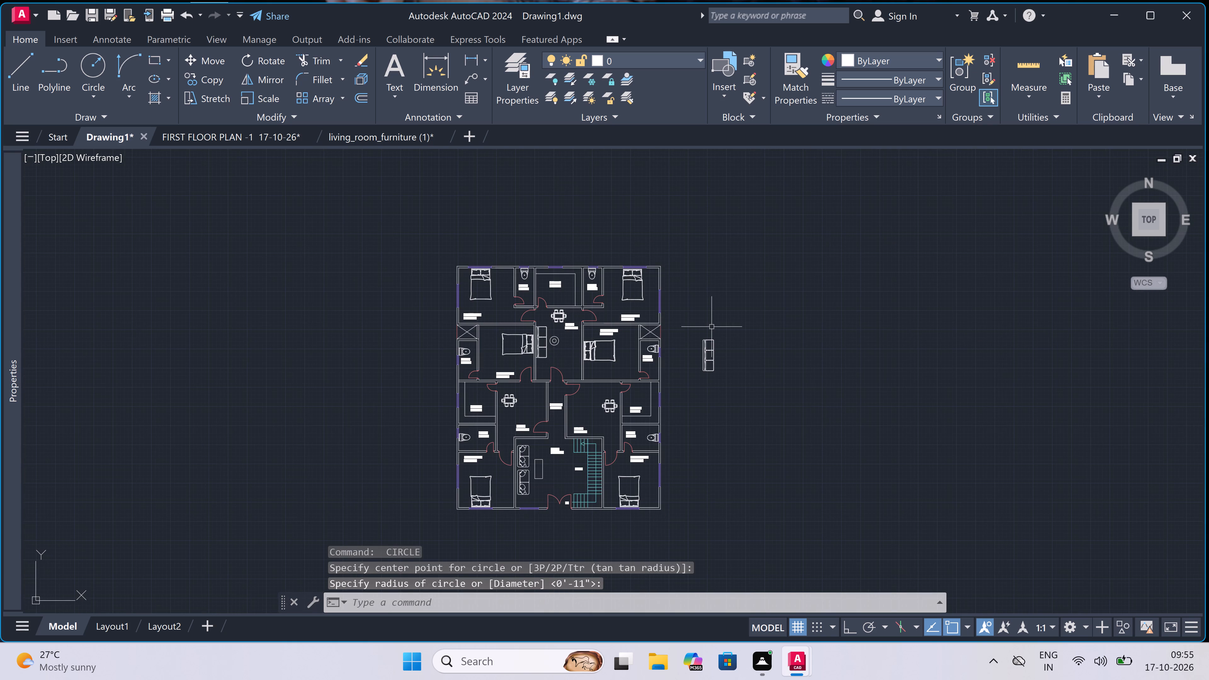
pyautogui.scroll(1, 735, 330)
pyautogui.click(726, 317)
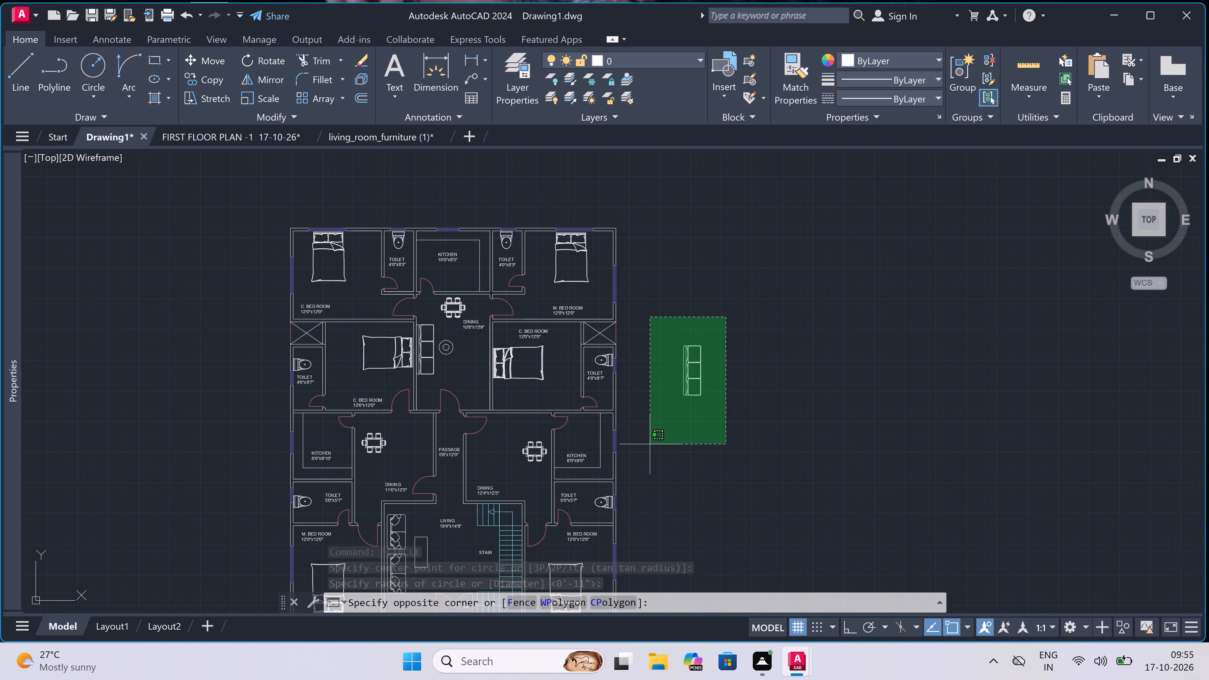
pyautogui.click(650, 444)
pyautogui.press('Delete')
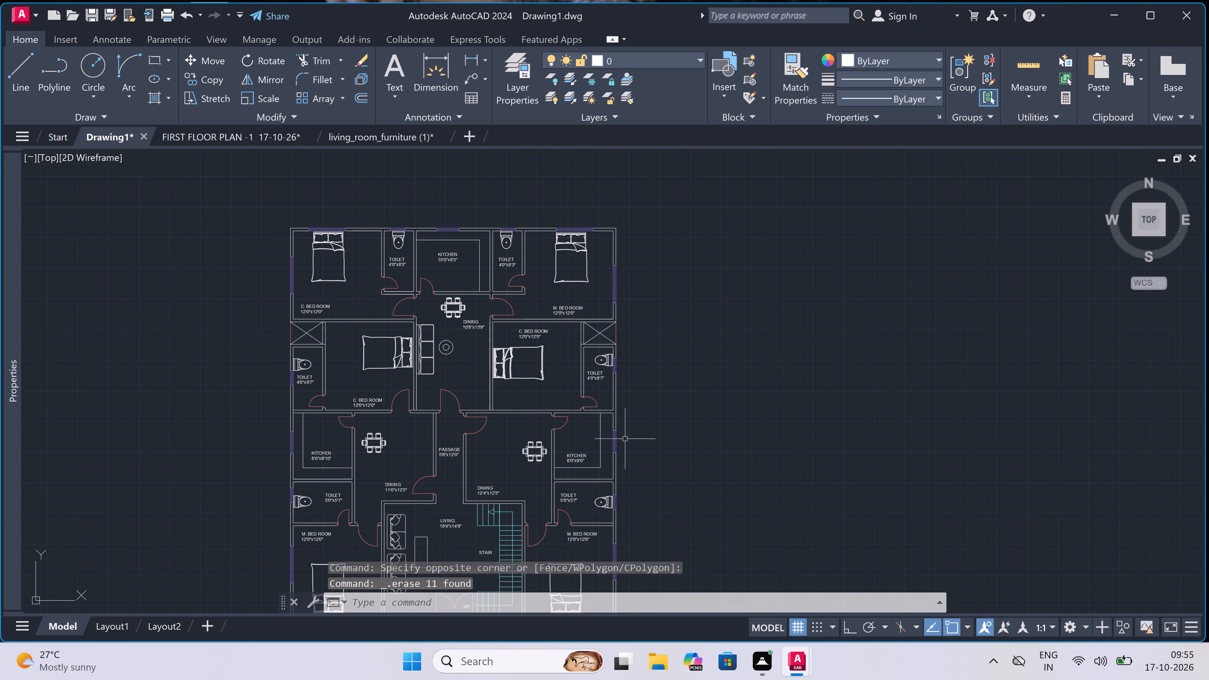
# Add the multiline text FIRST FLOOR PLAN below the floor plan's south wall, in a wide text box.
pyautogui.scroll(-3, 498, 158)
pyautogui.scroll(-2, 500, 208)
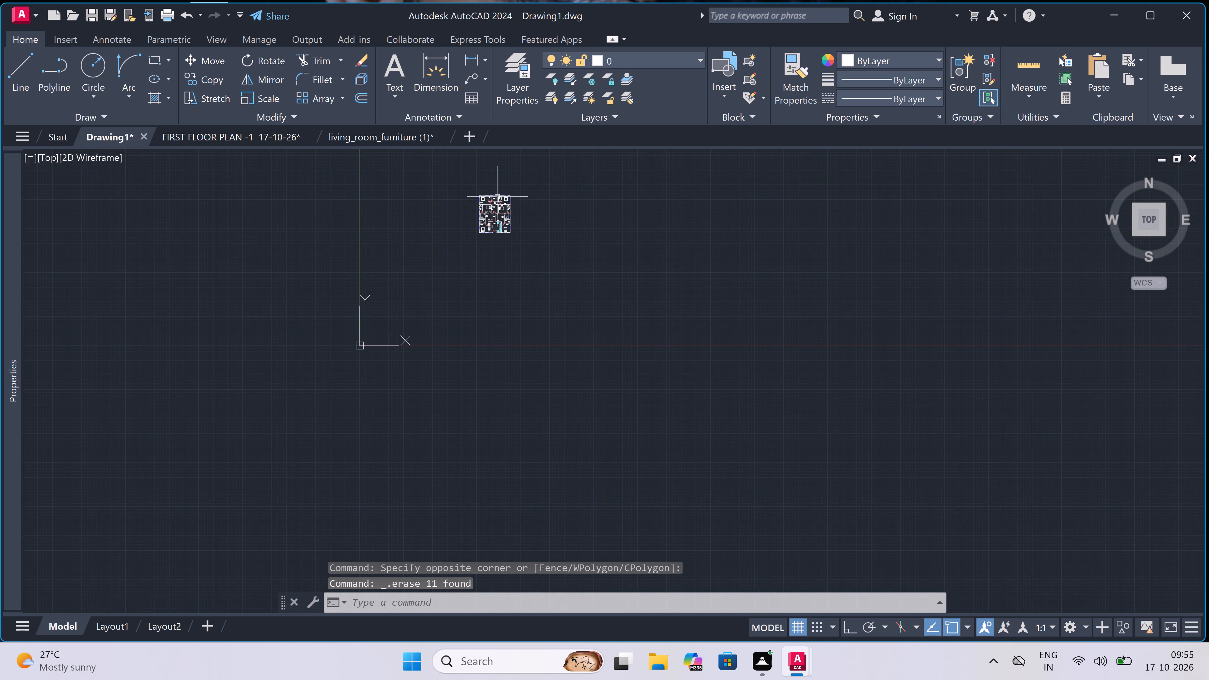
pyautogui.scroll(4, 497, 184)
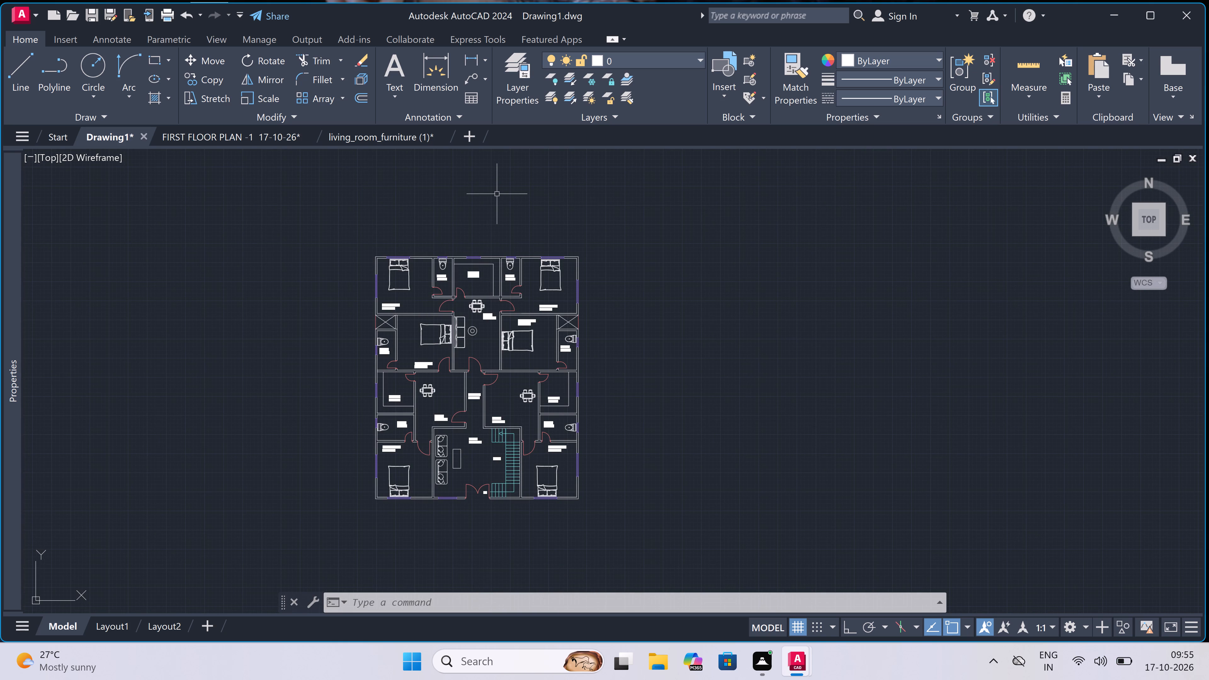
pyautogui.write('mt')
pyautogui.press('space')
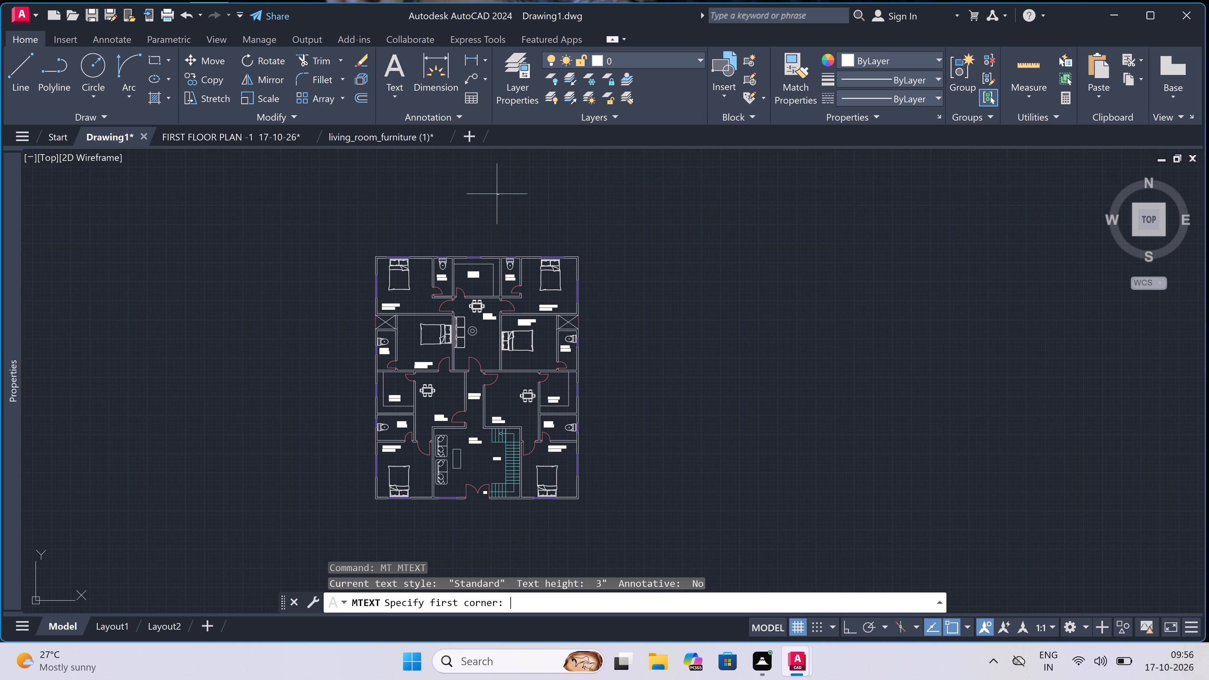
pyautogui.scroll(-3, 497, 203)
pyautogui.scroll(4, 481, 326)
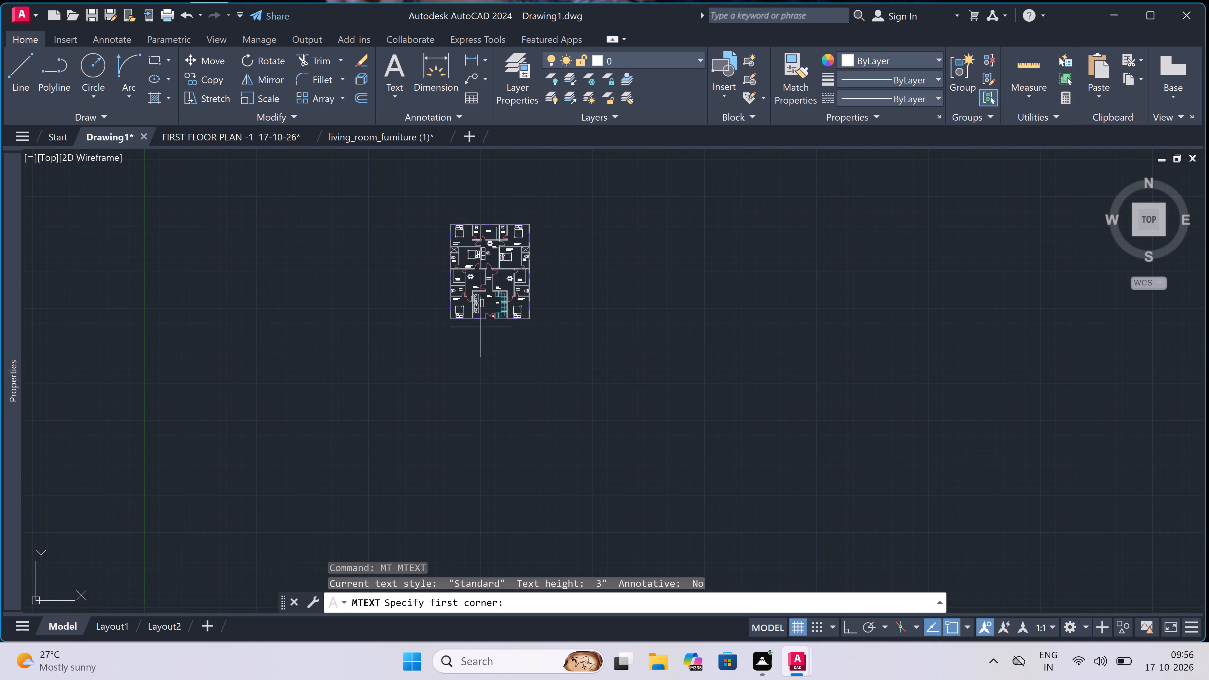
pyautogui.scroll(3, 481, 326)
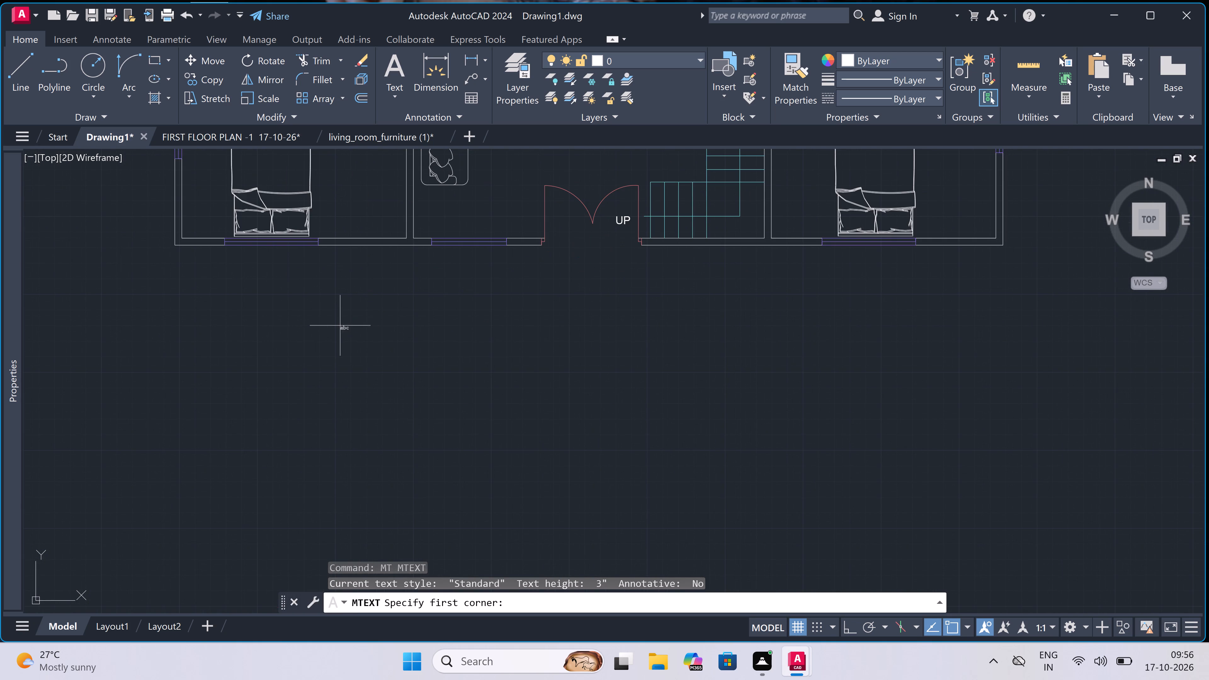
pyautogui.moveTo(321, 312); pyautogui.dragTo(323, 312)
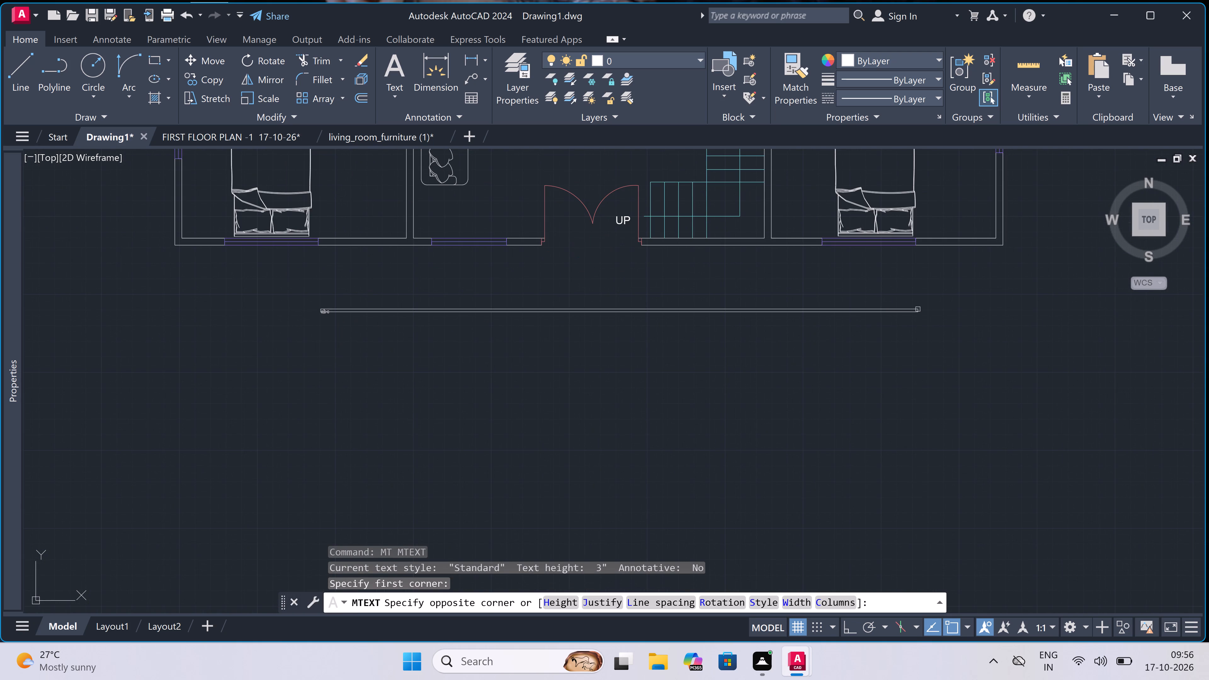
pyautogui.click(1042, 312)
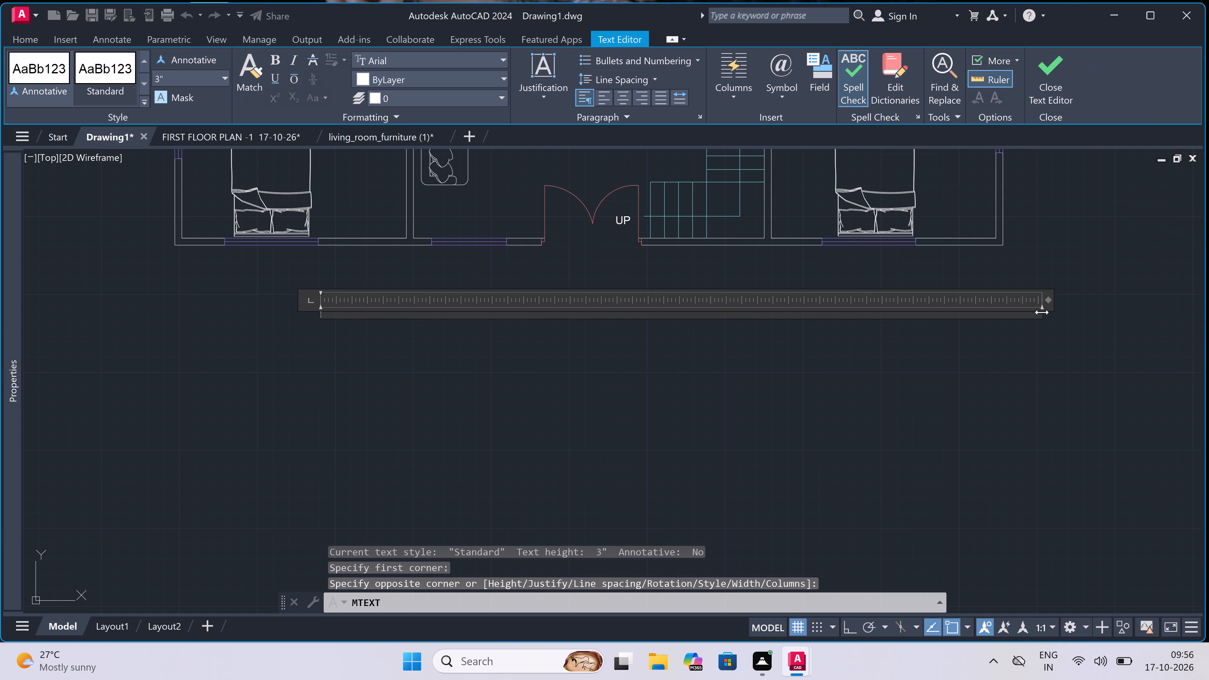
pyautogui.write('FIR')
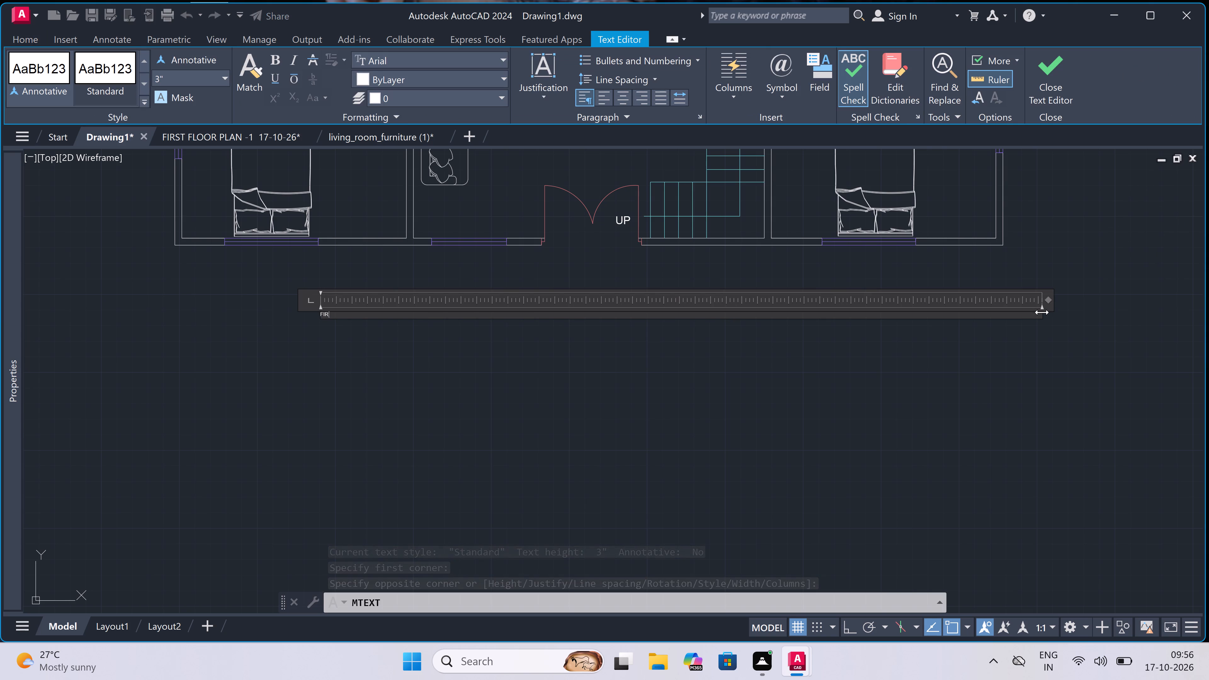
pyautogui.write('ST FLOOR PLAN')
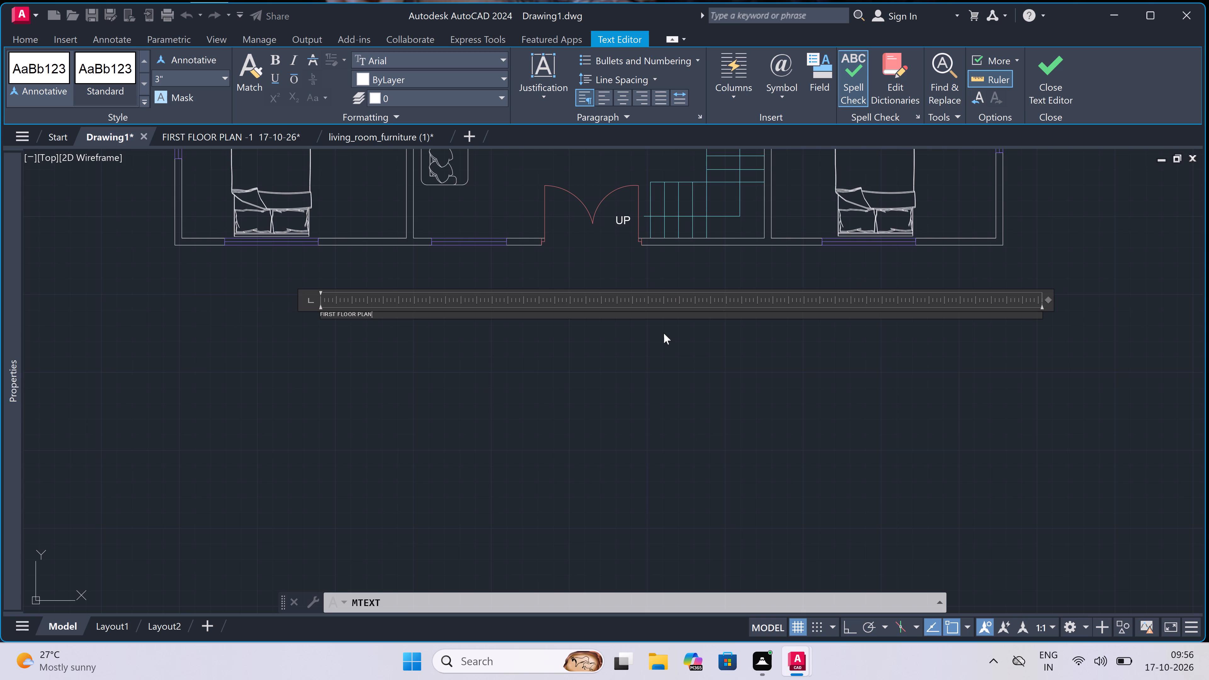
pyautogui.click(319, 391)
# Set the text height of the FIRST FLOOR PLAN title to 1.5' in its properties.
pyautogui.click(368, 309)
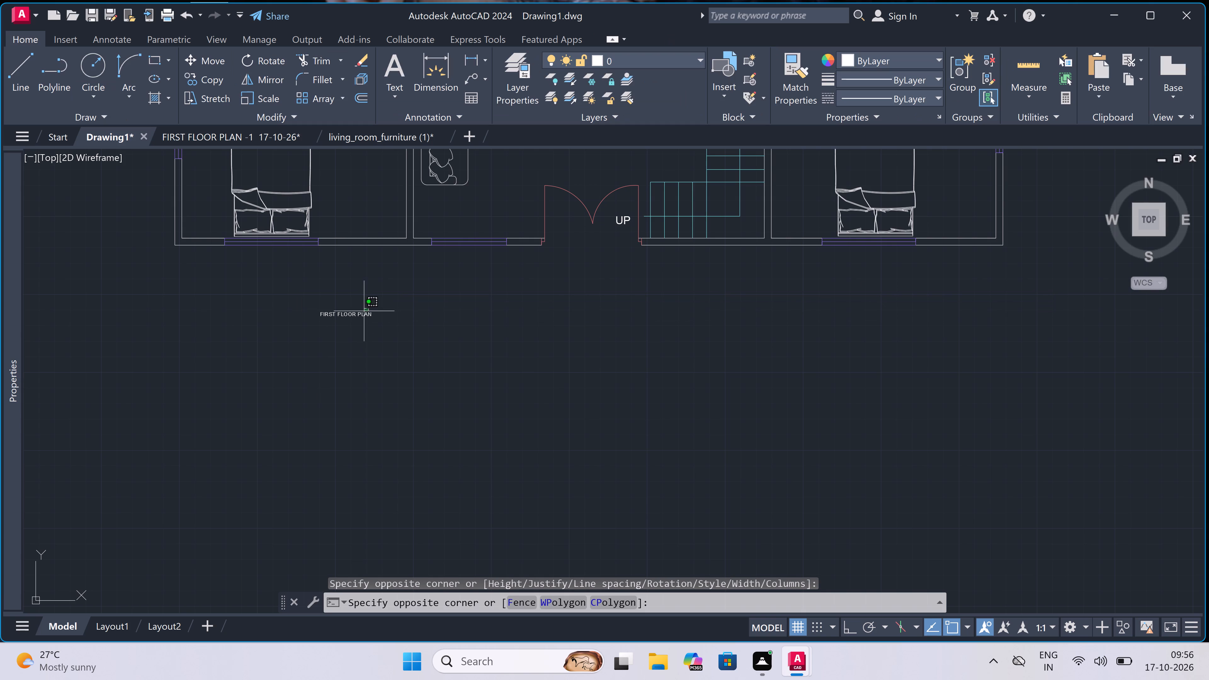
pyautogui.click(330, 338)
pyautogui.rightClick(220, 350)
pyautogui.click(333, 608)
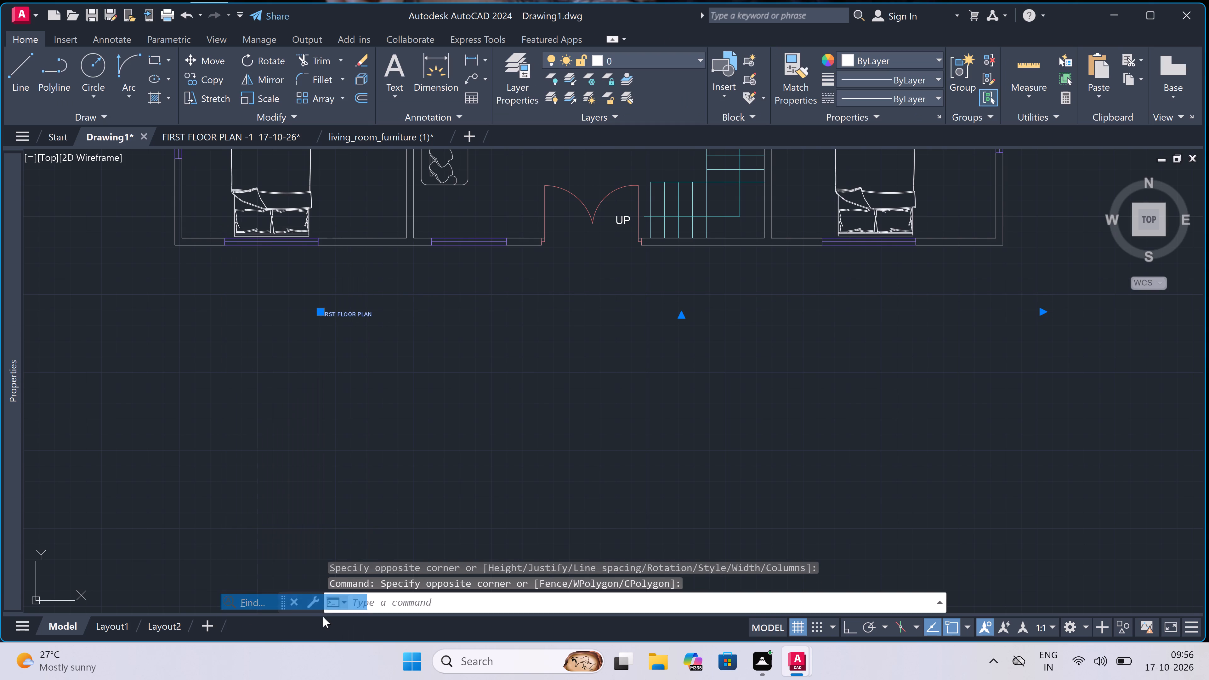
pyautogui.rightClick(241, 349)
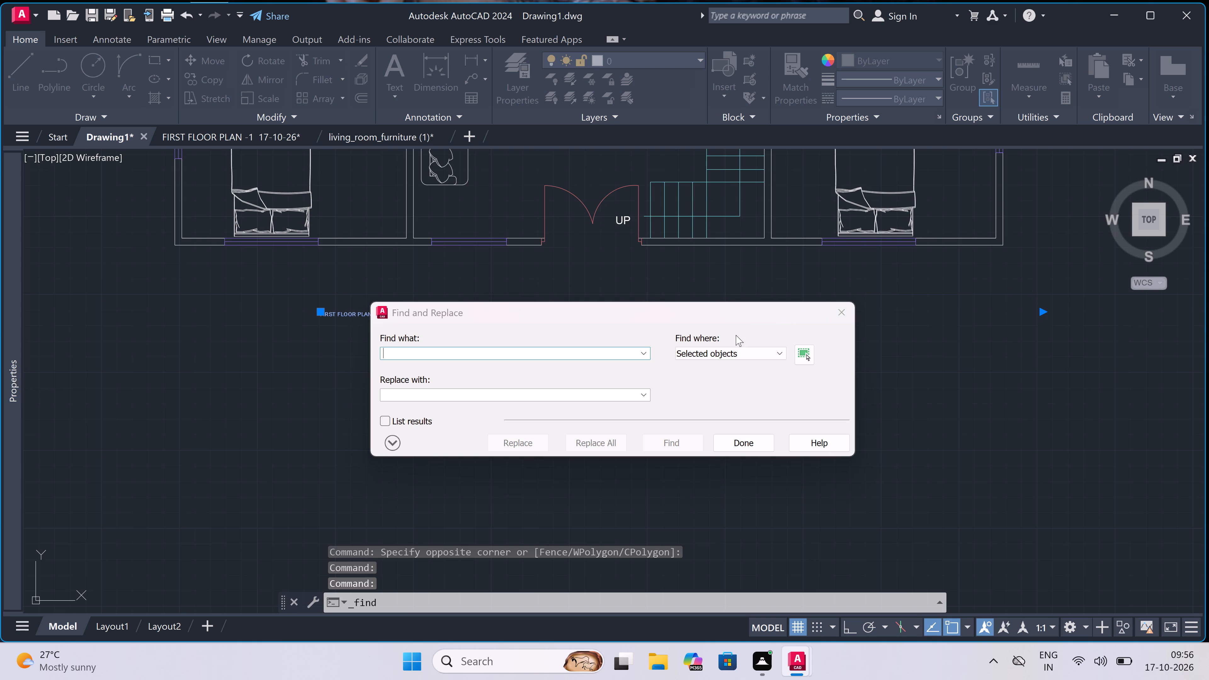
pyautogui.doubleClick(842, 314)
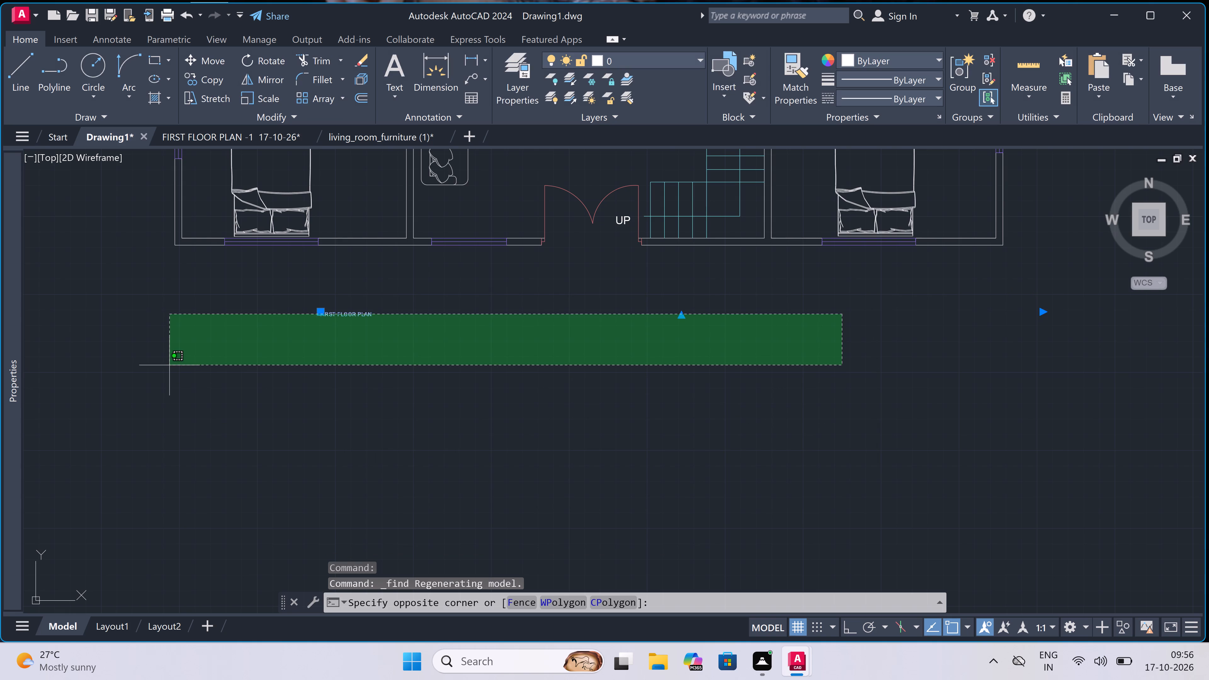
pyautogui.click(173, 370)
pyautogui.rightClick(184, 345)
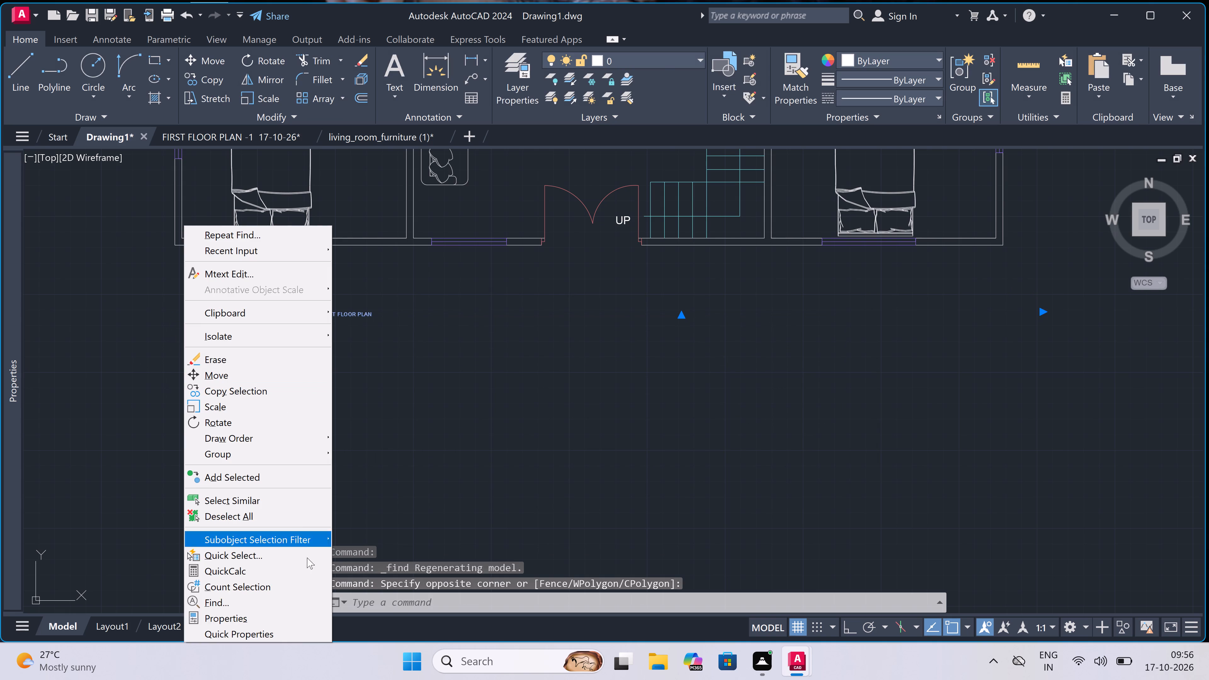
pyautogui.click(285, 620)
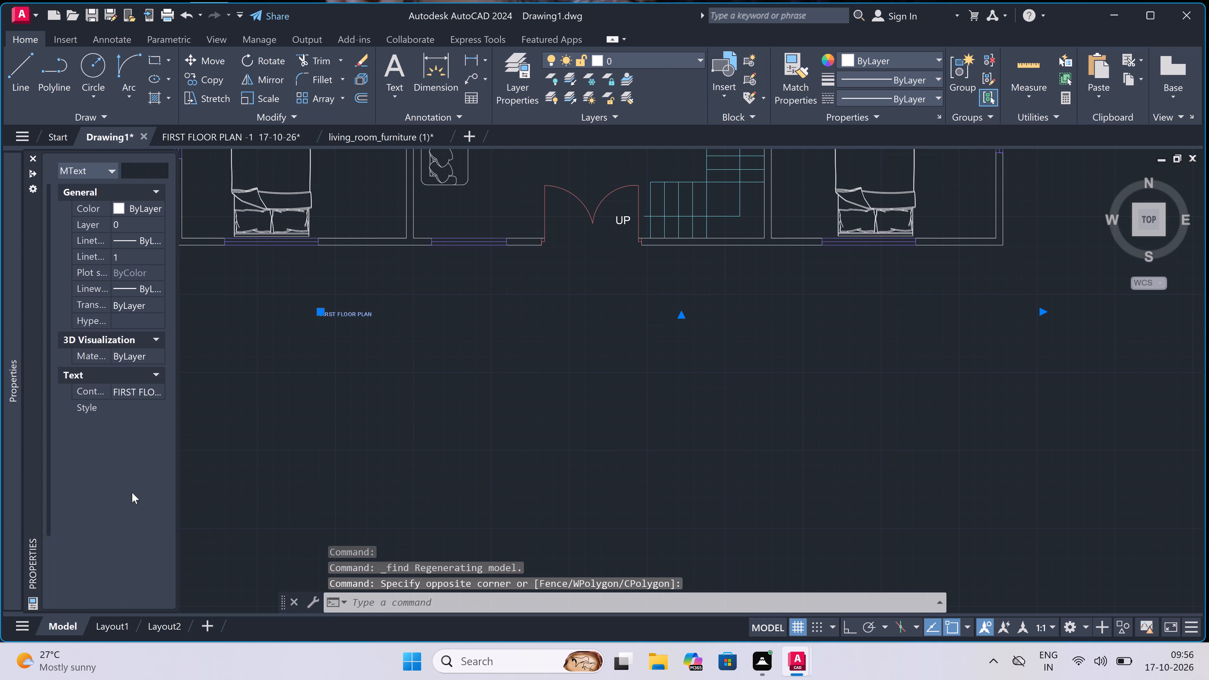
pyautogui.click(135, 469)
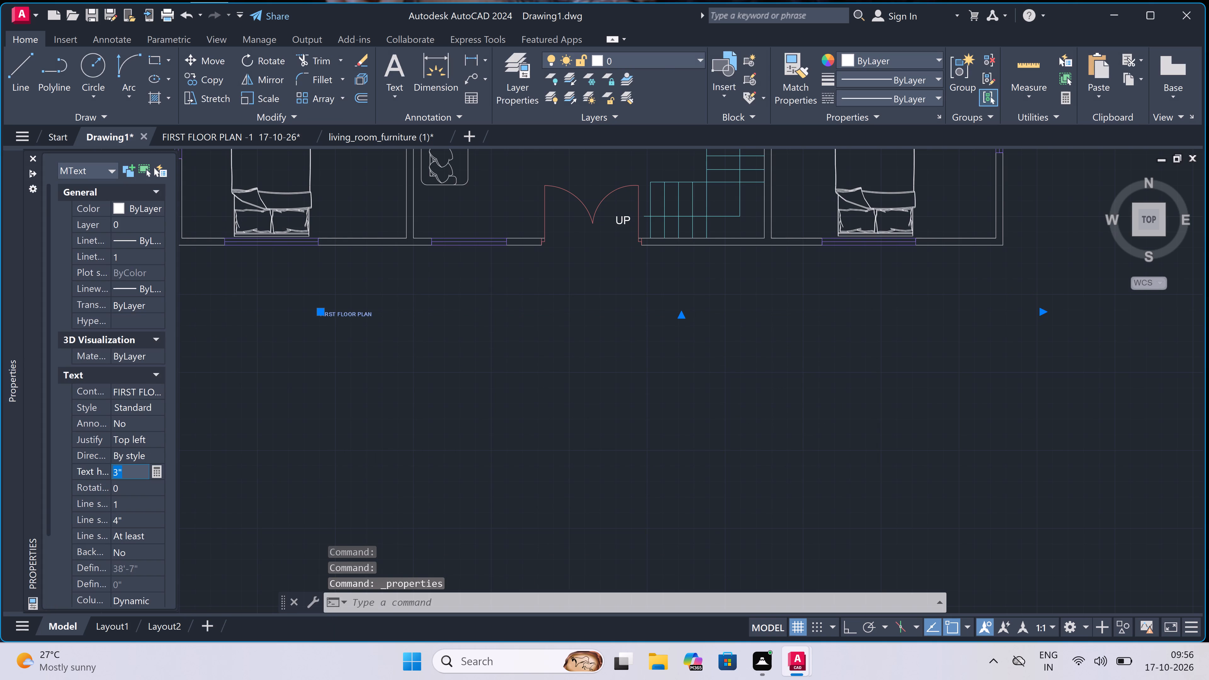
pyautogui.press('BackSpace')
pyautogui.press('BackSpace')
pyautogui.write("1.5'")
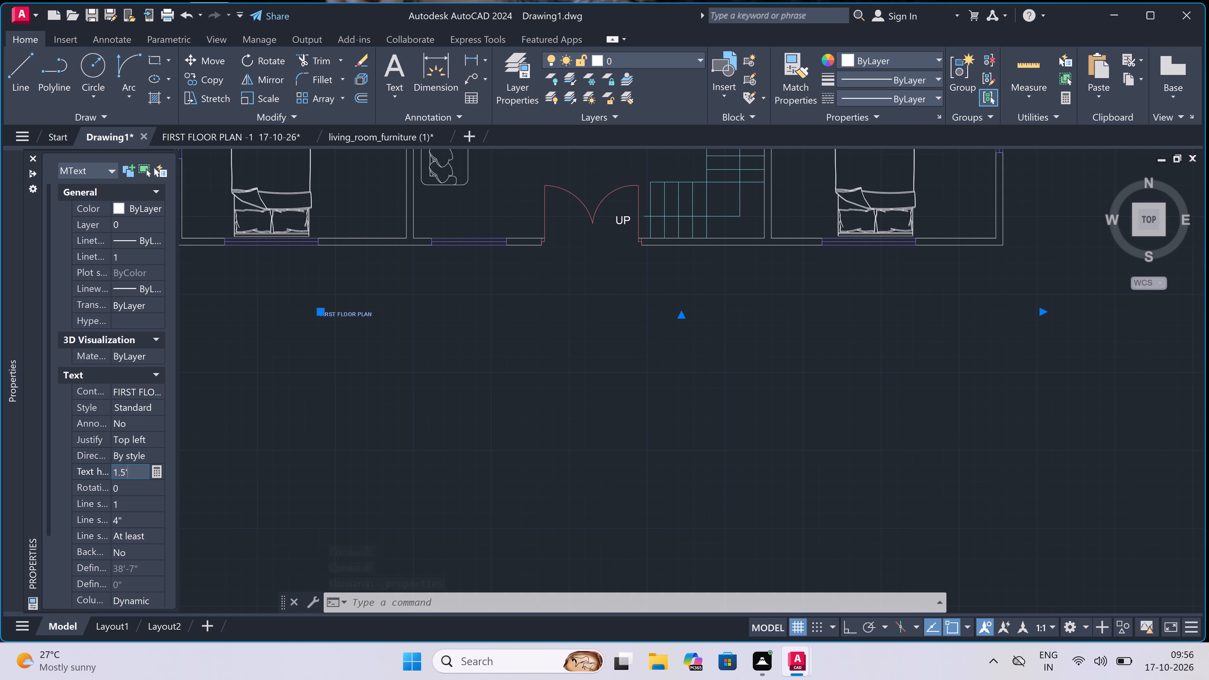
pyautogui.click(426, 377)
# Move the FIRST FLOOR PLAN title east and slightly north by its insertion point, roughly centring it below the double entrance door.
pyautogui.click(321, 310)
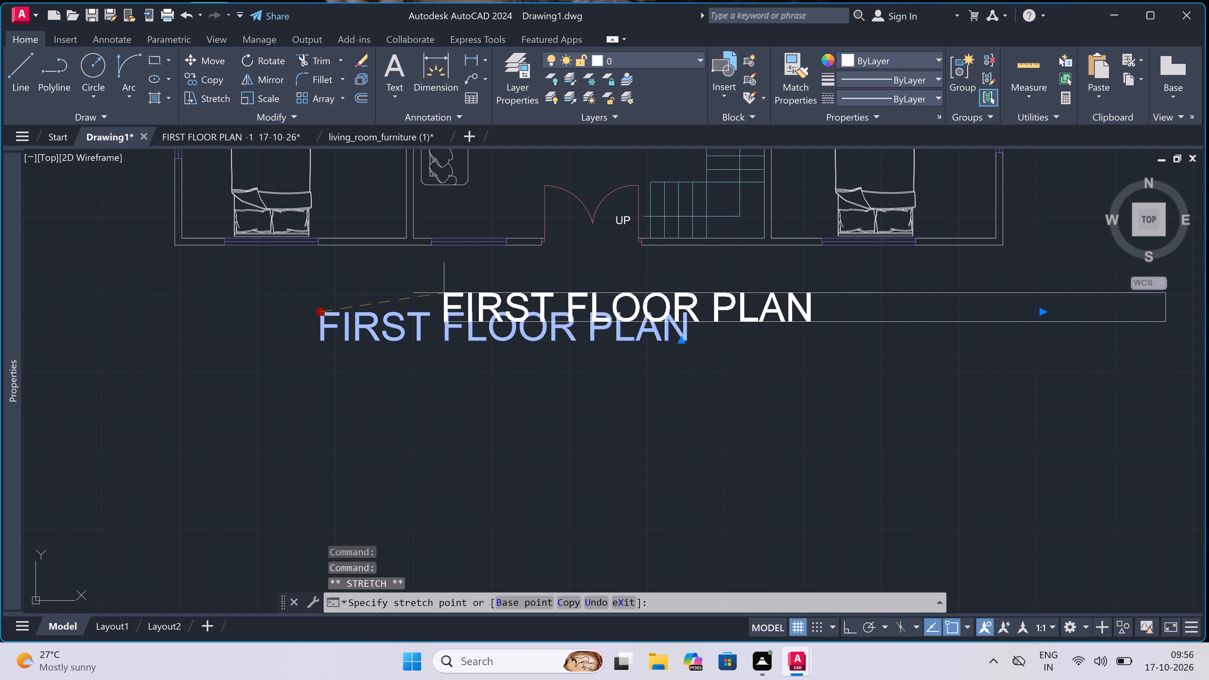
pyautogui.click(444, 293)
pyautogui.press('Escape')
pyautogui.press('Escape')
pyautogui.press('Escape')
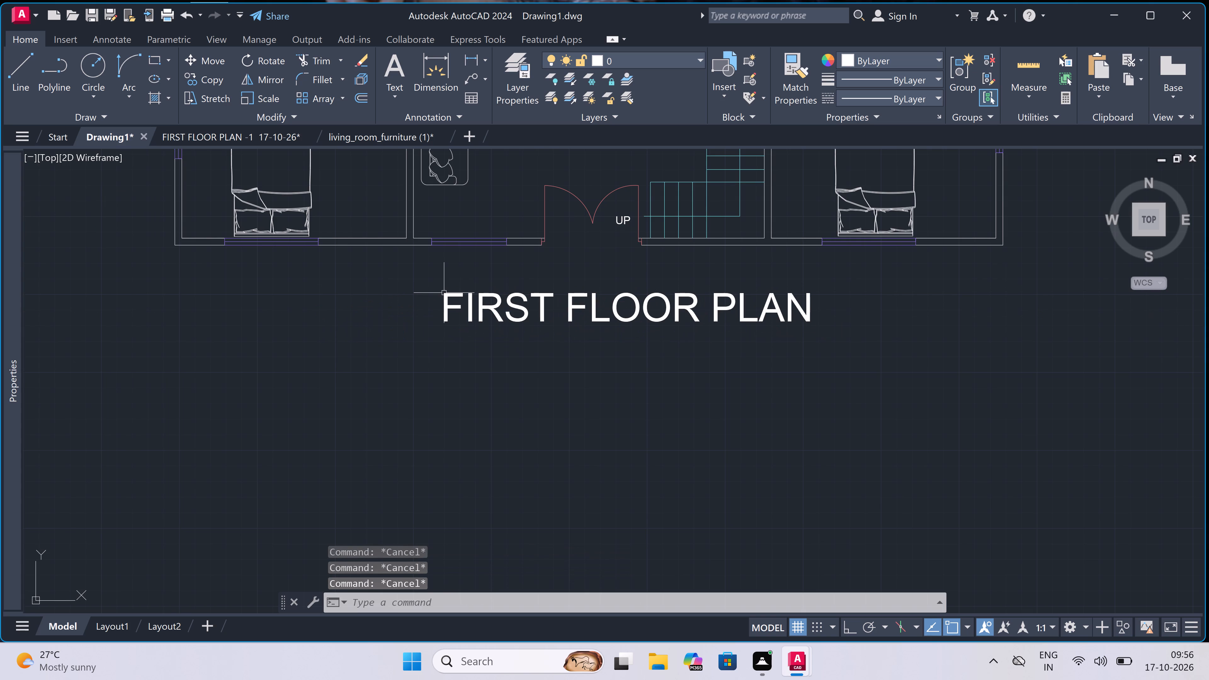
# Draw a straight horizontal line just beneath the FIRST FLOOR PLAN title, extending slightly past both ends of the text.
pyautogui.write('L')
pyautogui.press('space')
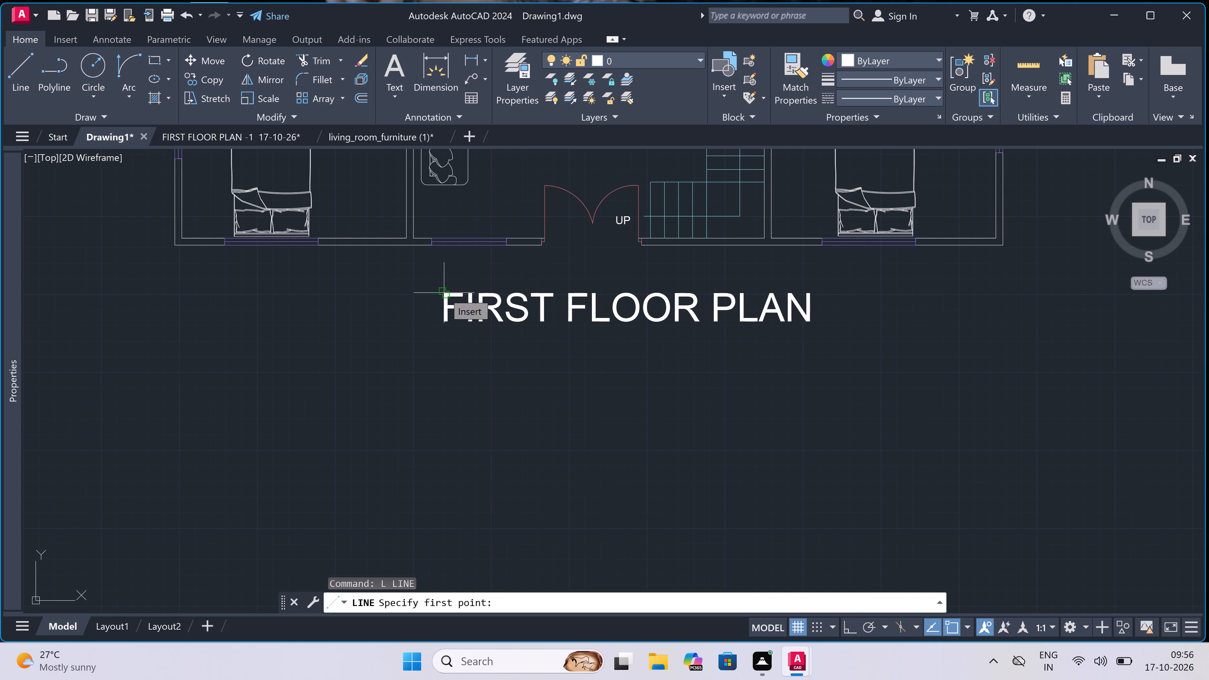
pyautogui.click(416, 336)
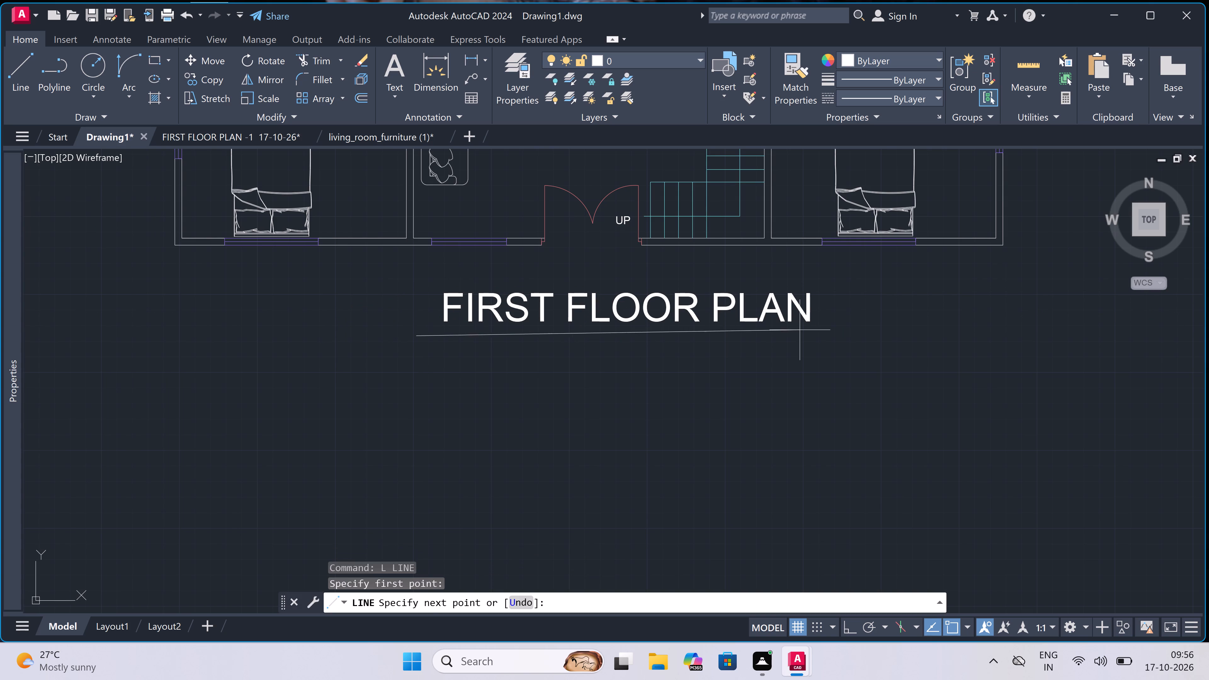
pyautogui.press('F8')
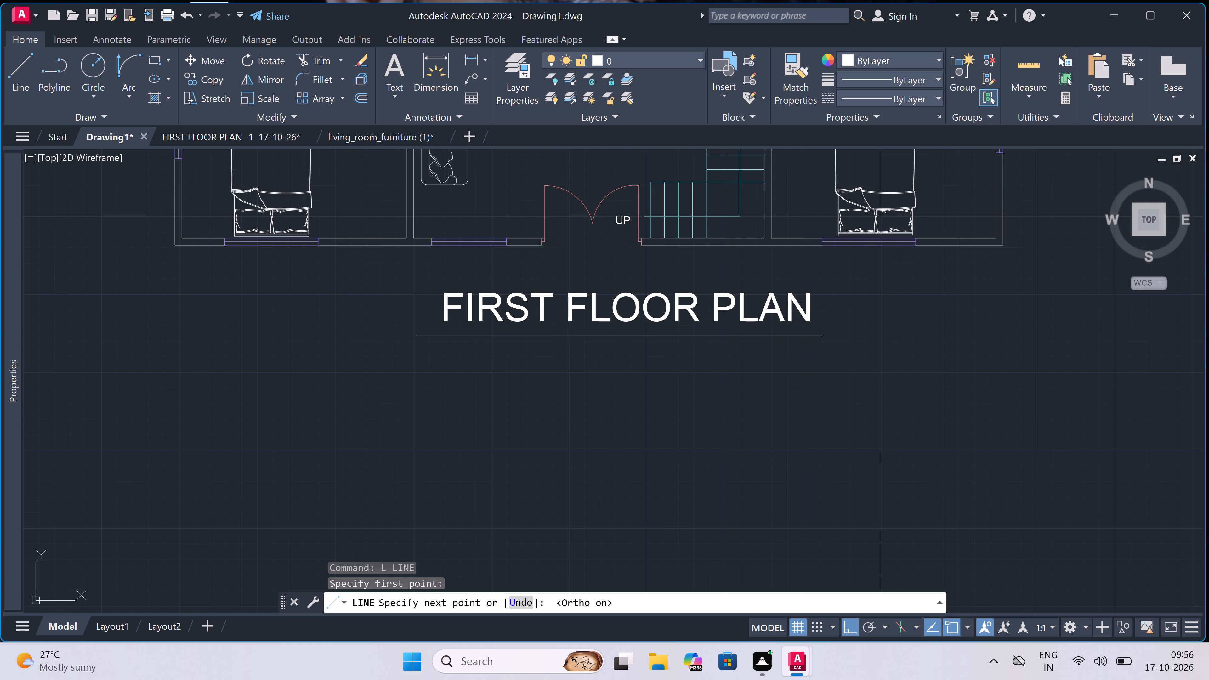
pyautogui.click(844, 342)
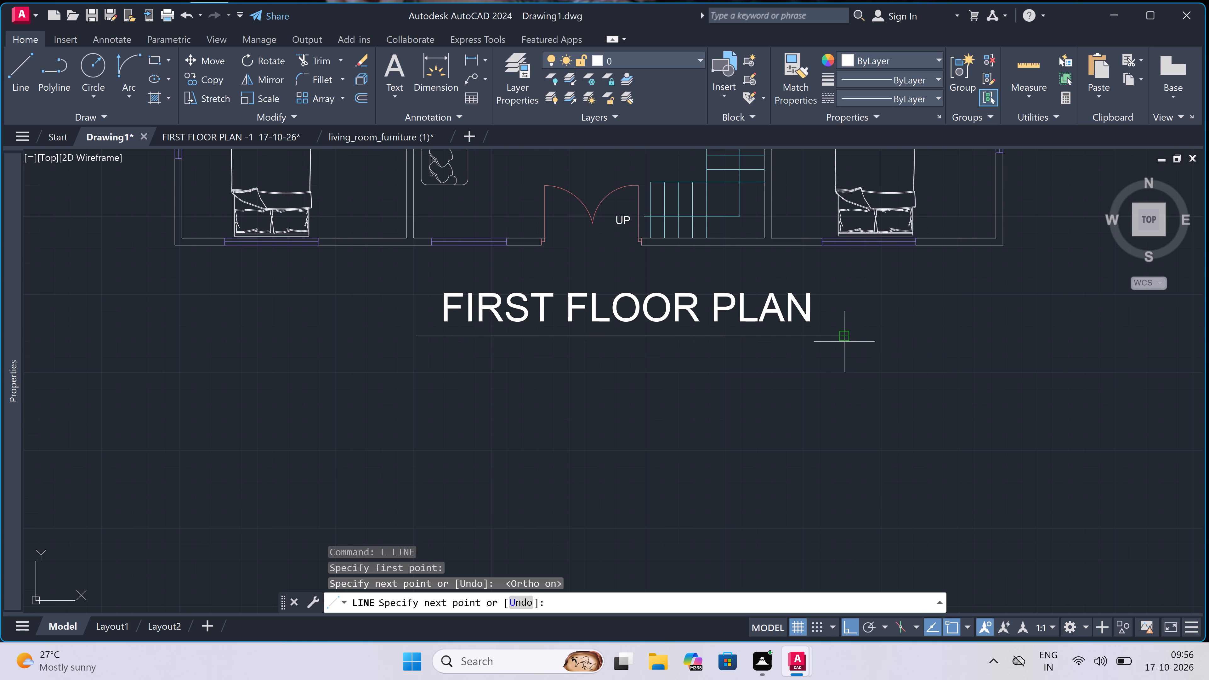
pyautogui.press('Escape')
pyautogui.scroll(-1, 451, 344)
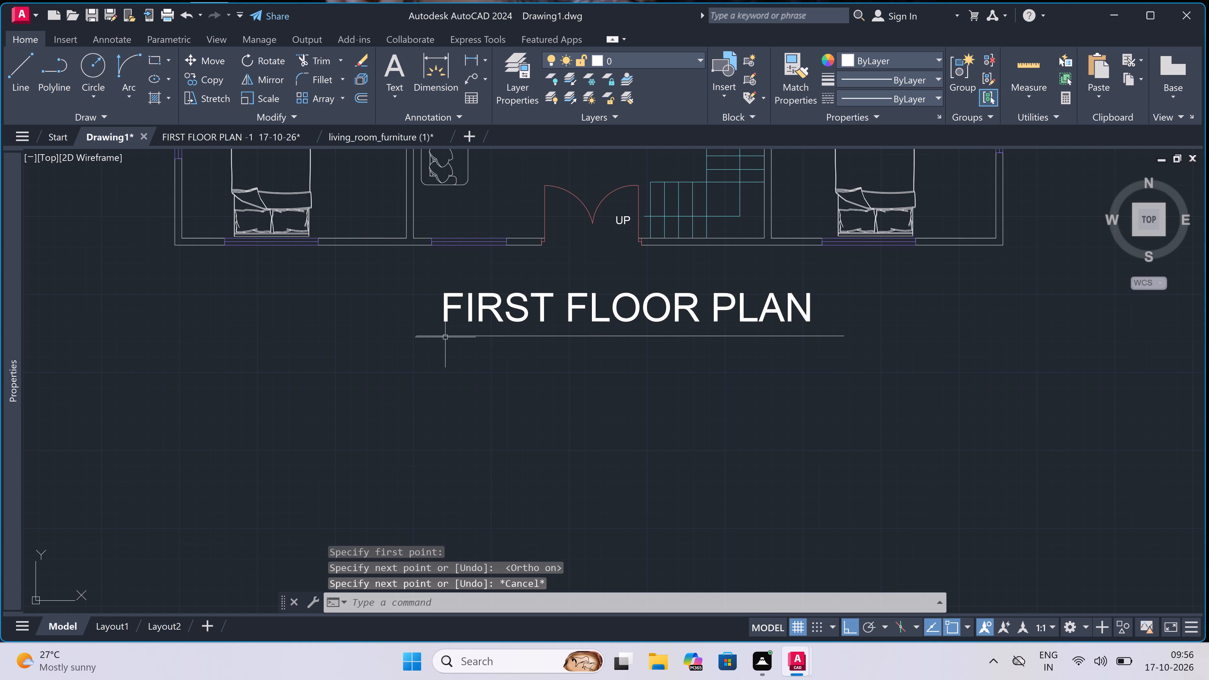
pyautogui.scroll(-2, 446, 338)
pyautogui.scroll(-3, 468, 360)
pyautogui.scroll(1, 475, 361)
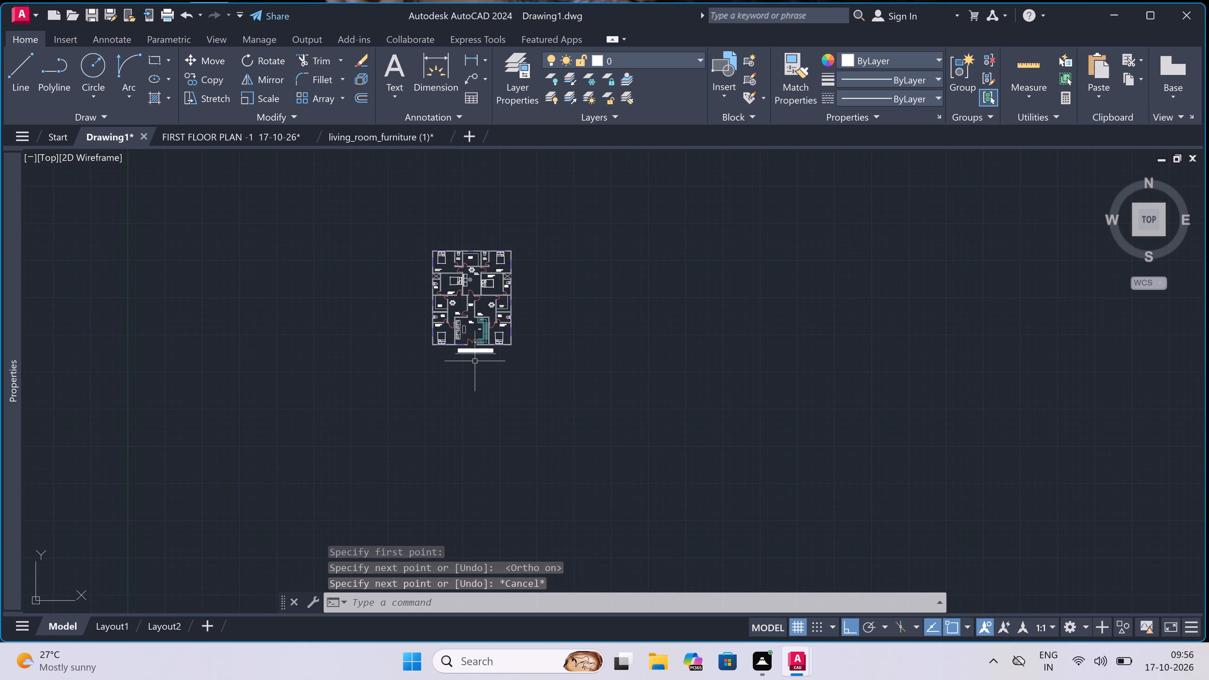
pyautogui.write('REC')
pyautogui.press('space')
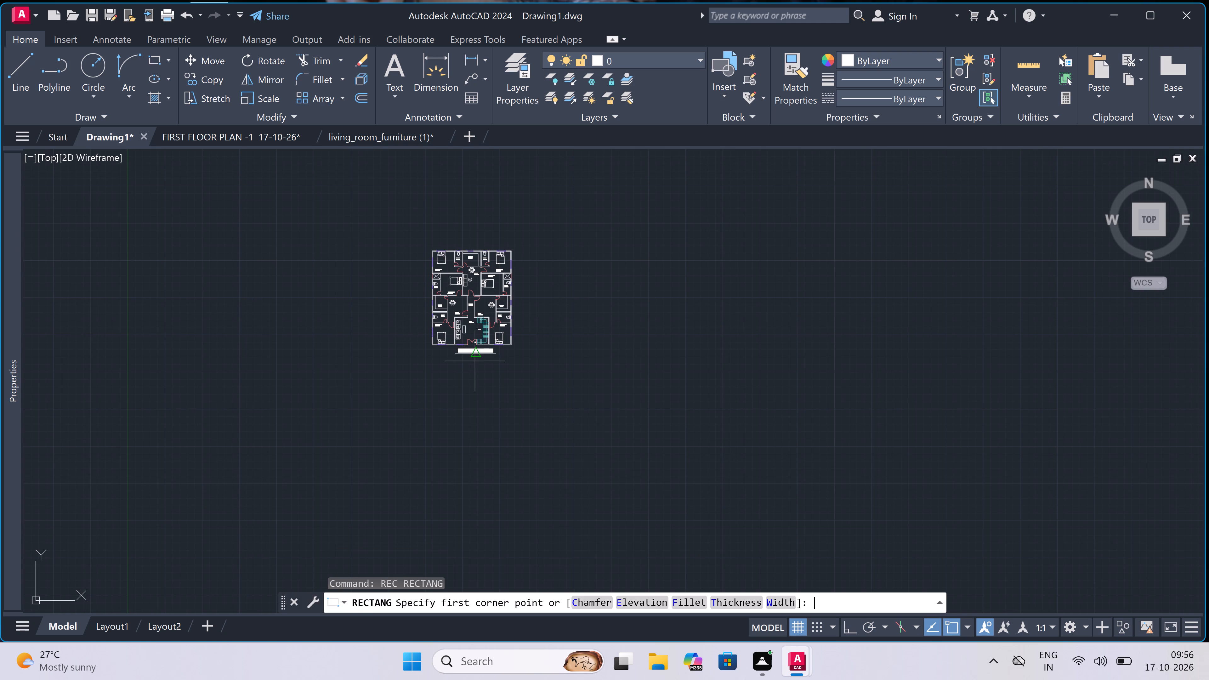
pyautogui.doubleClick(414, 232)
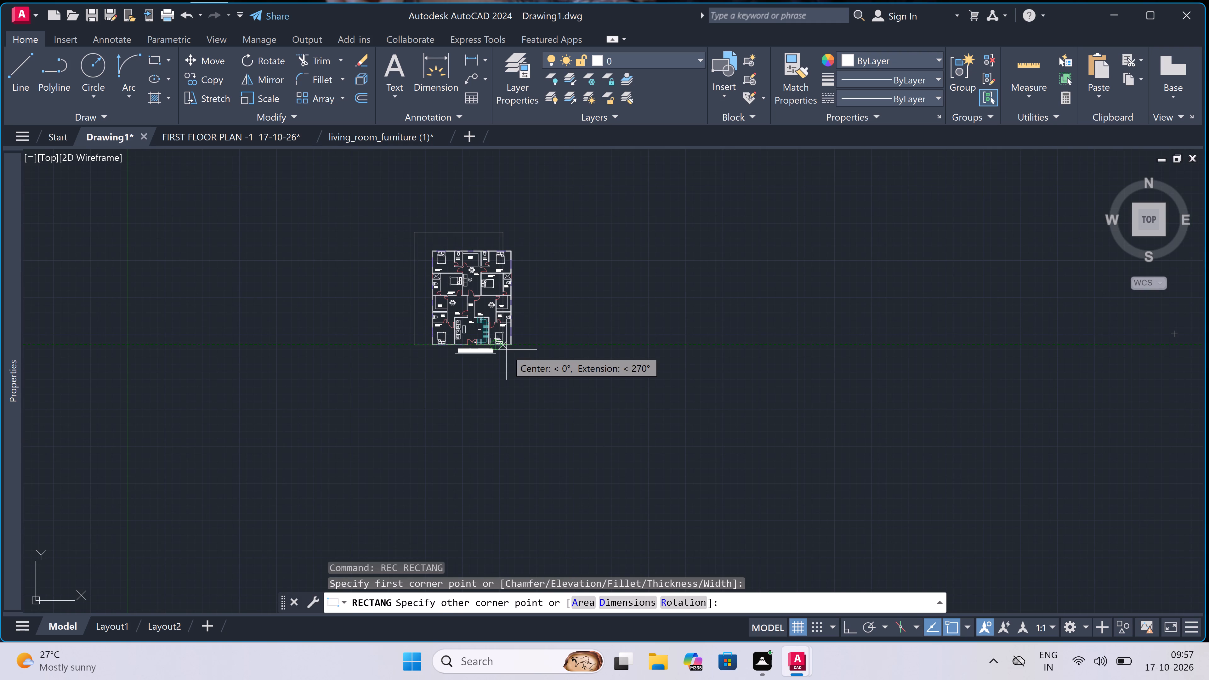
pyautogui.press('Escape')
# Draw a rectangular border enclosing the whole floor plan and its FIRST FLOOR PLAN title, with a margin on all sides.
pyautogui.press('space')
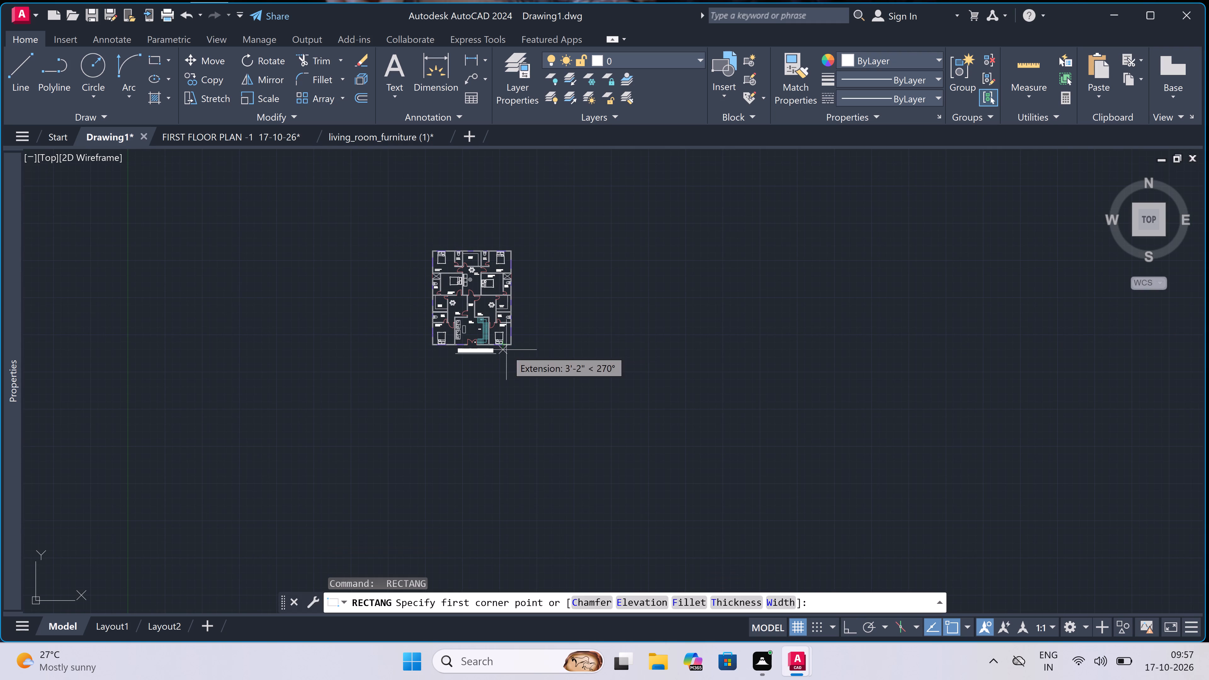
pyautogui.doubleClick(420, 235)
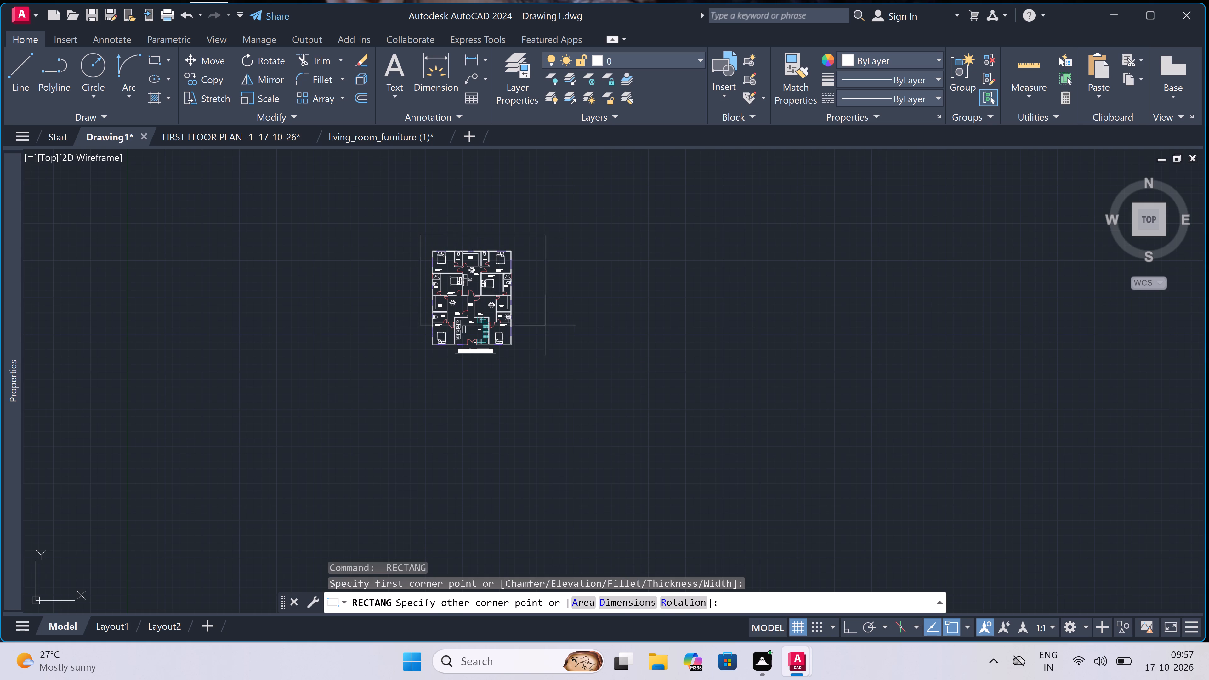
pyautogui.scroll(2, 540, 336)
pyautogui.scroll(-1, 525, 366)
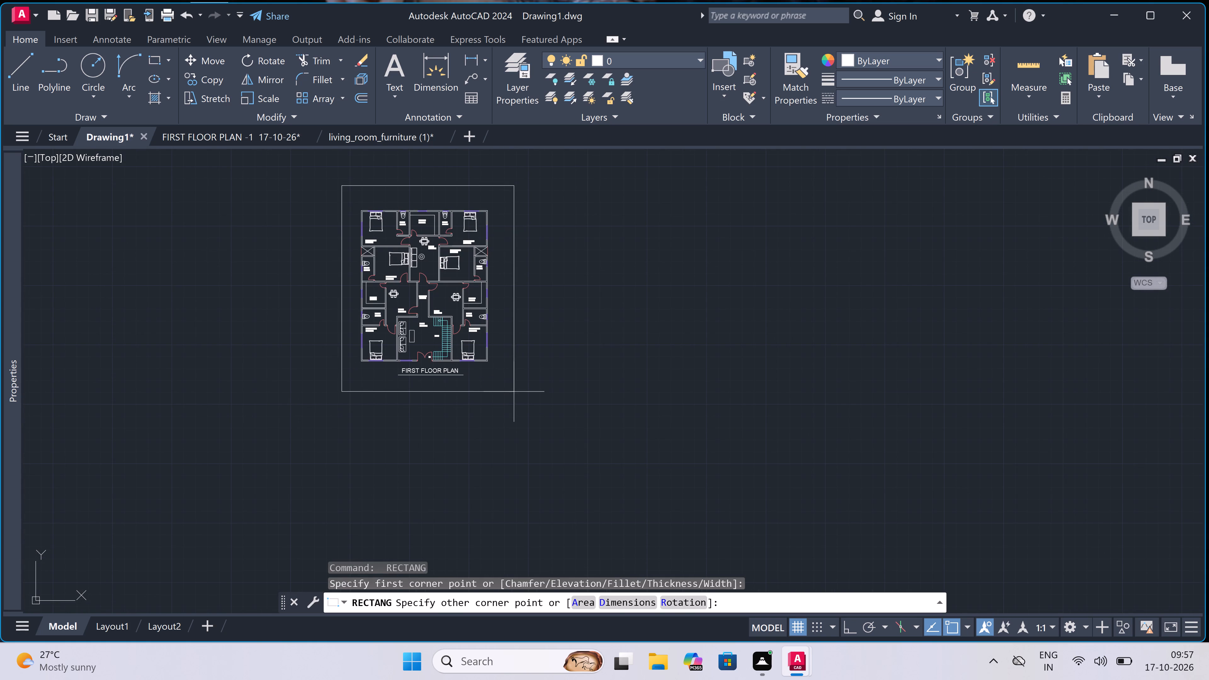
pyautogui.click(510, 392)
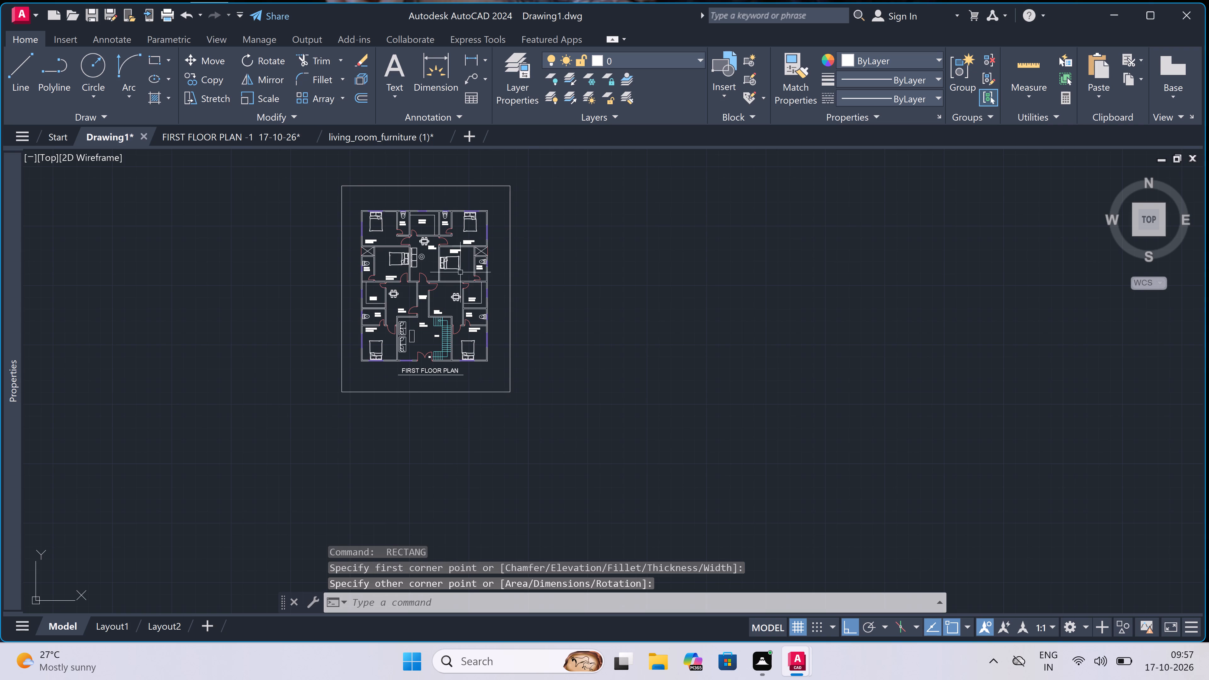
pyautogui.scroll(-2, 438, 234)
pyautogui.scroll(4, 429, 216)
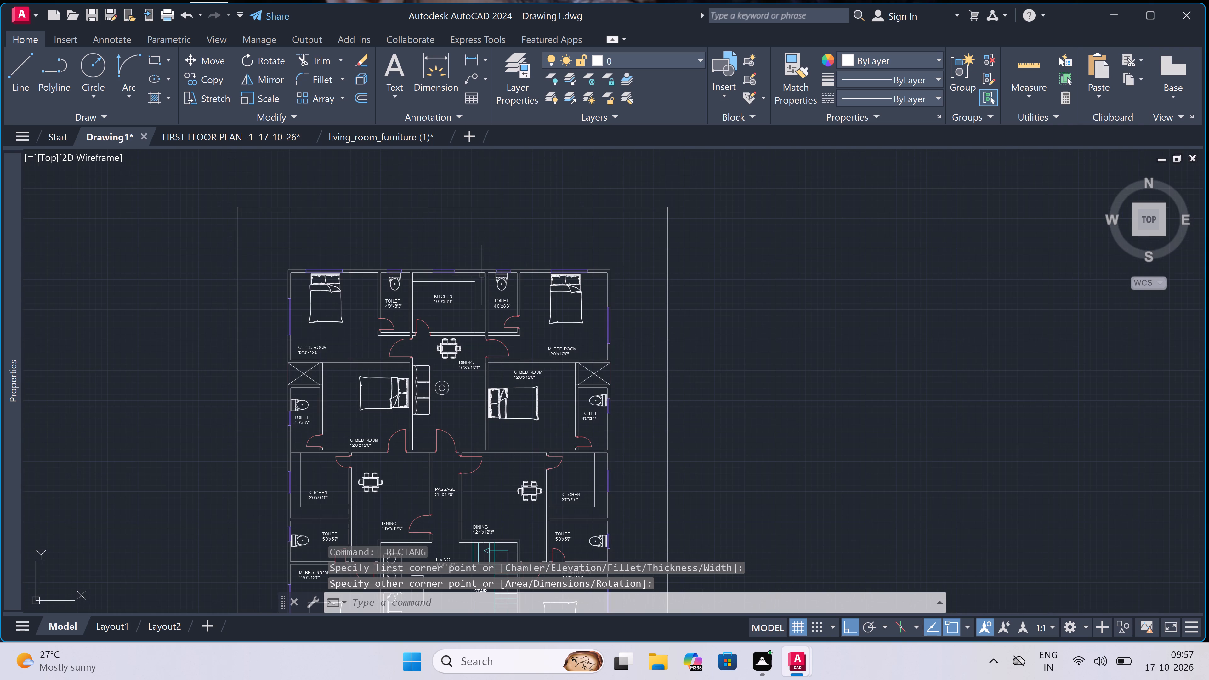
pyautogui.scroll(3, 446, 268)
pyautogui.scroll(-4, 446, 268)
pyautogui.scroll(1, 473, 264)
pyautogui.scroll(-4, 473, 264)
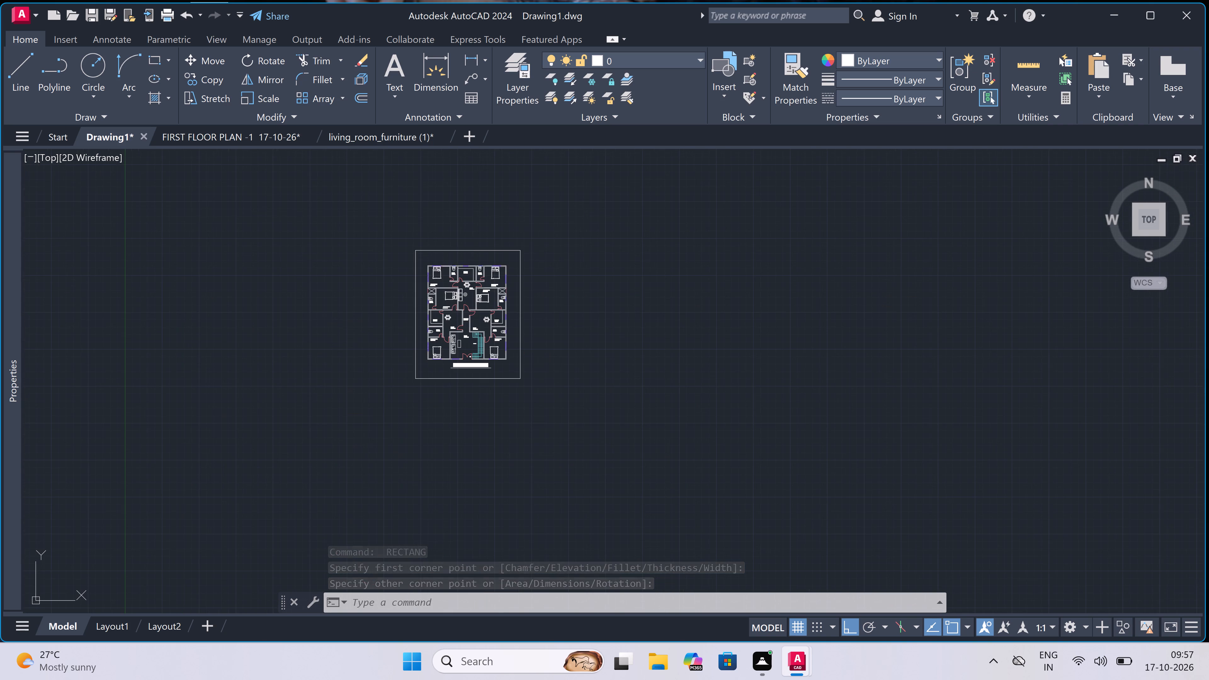
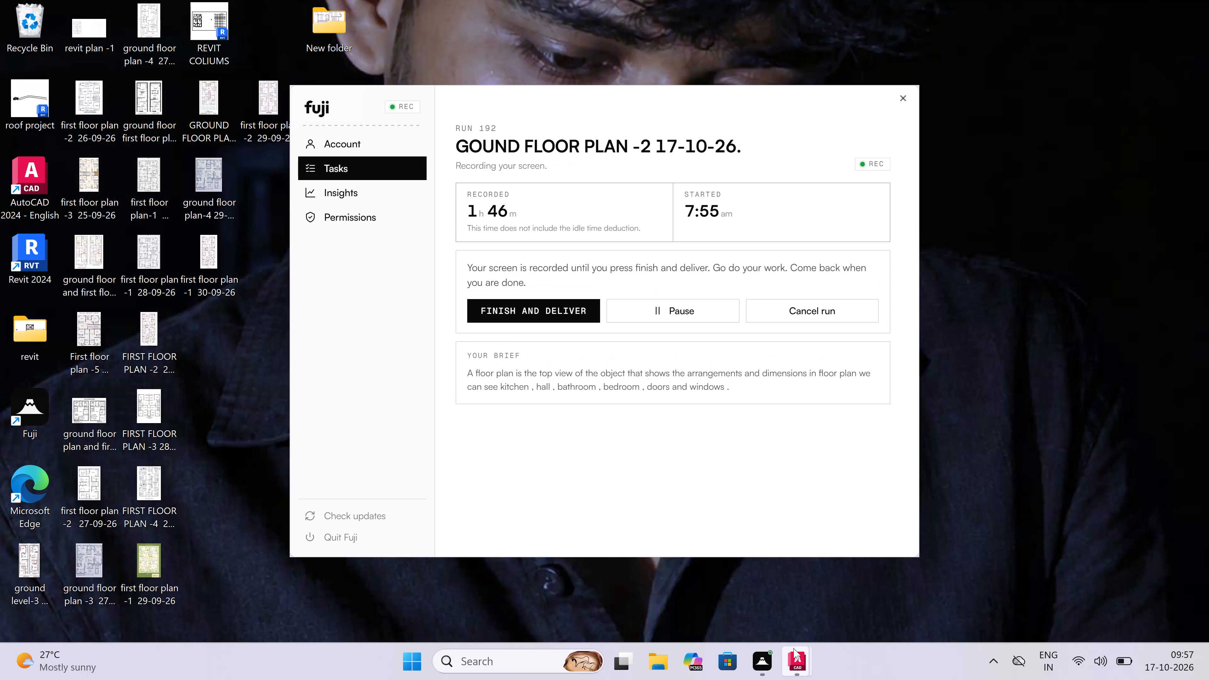
# Switch to AutoCAD and the floor plan drawing, focusing on the kitchen counter below the north window.
pyautogui.click(659, 602)
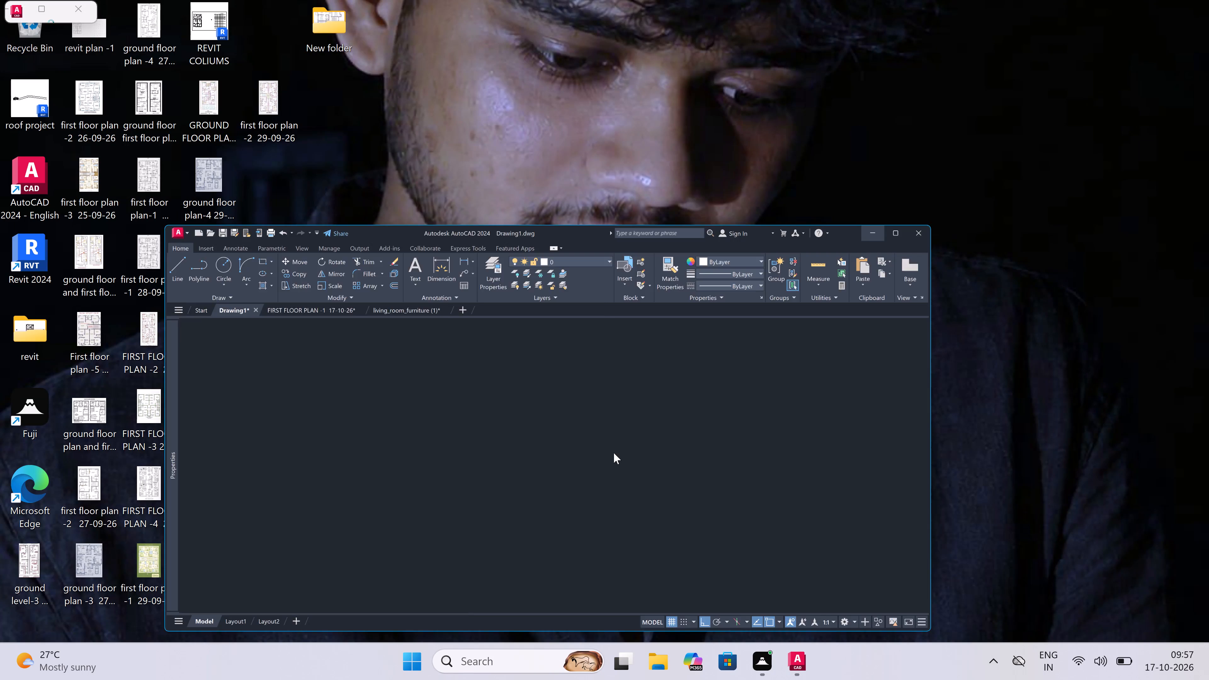
pyautogui.scroll(1, 472, 290)
pyautogui.scroll(4, 449, 238)
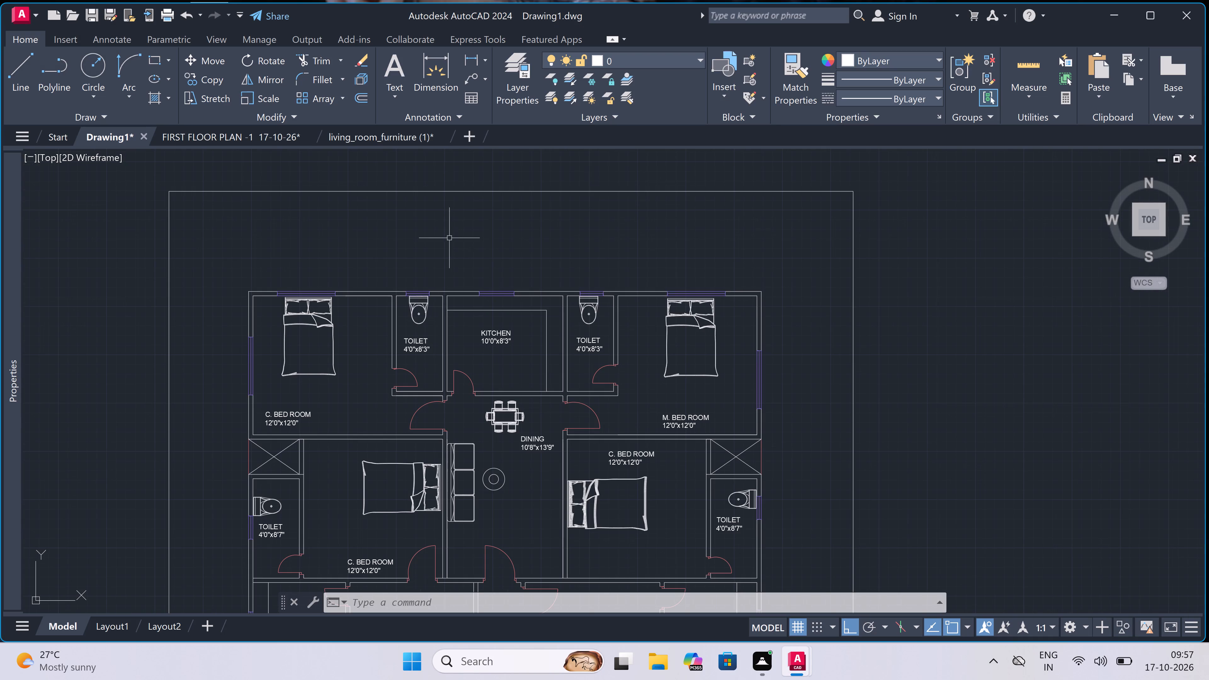
pyautogui.scroll(2, 461, 302)
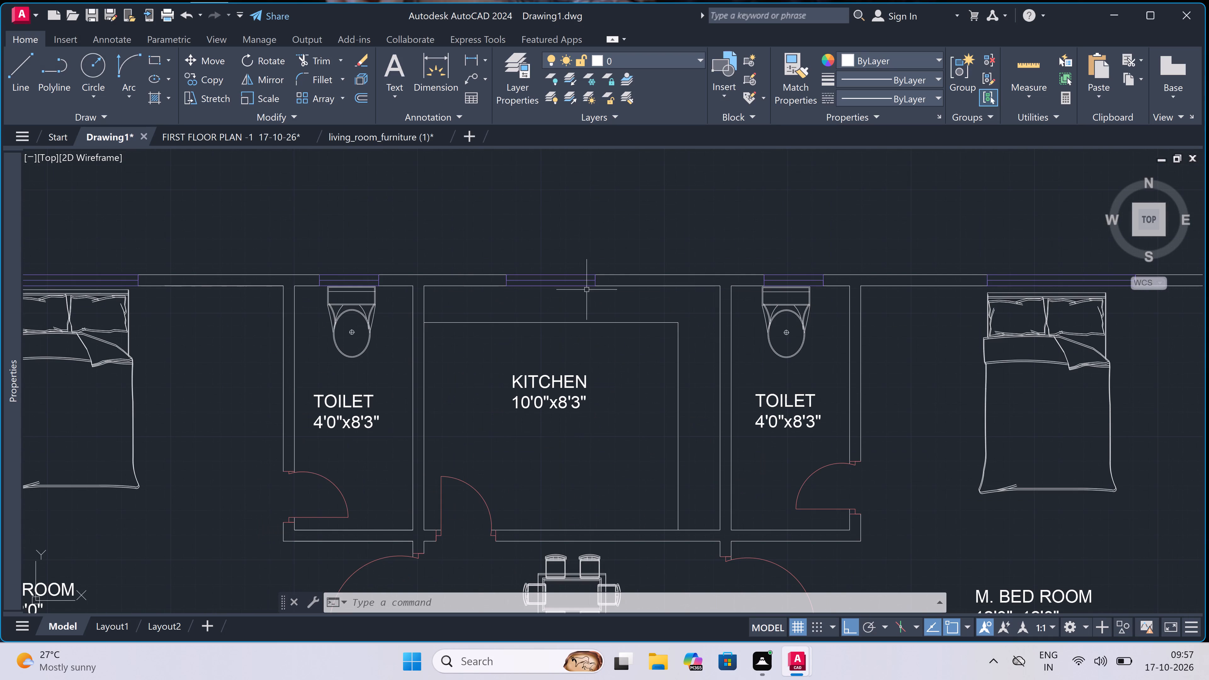
pyautogui.scroll(3, 537, 258)
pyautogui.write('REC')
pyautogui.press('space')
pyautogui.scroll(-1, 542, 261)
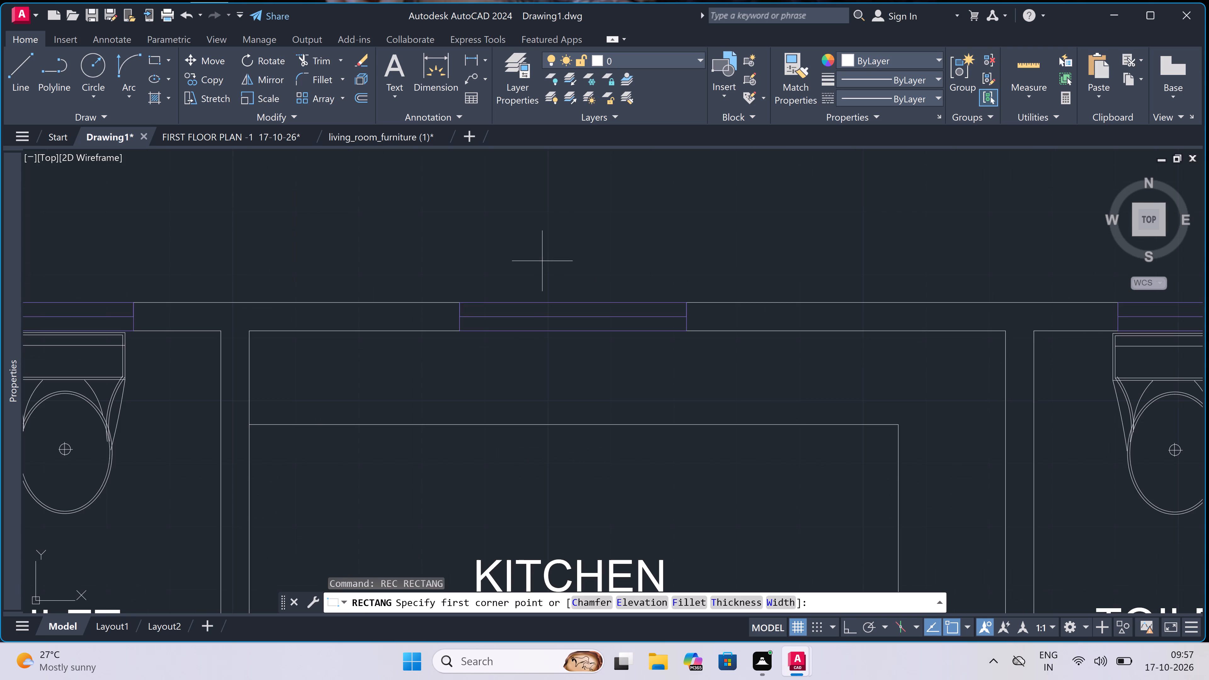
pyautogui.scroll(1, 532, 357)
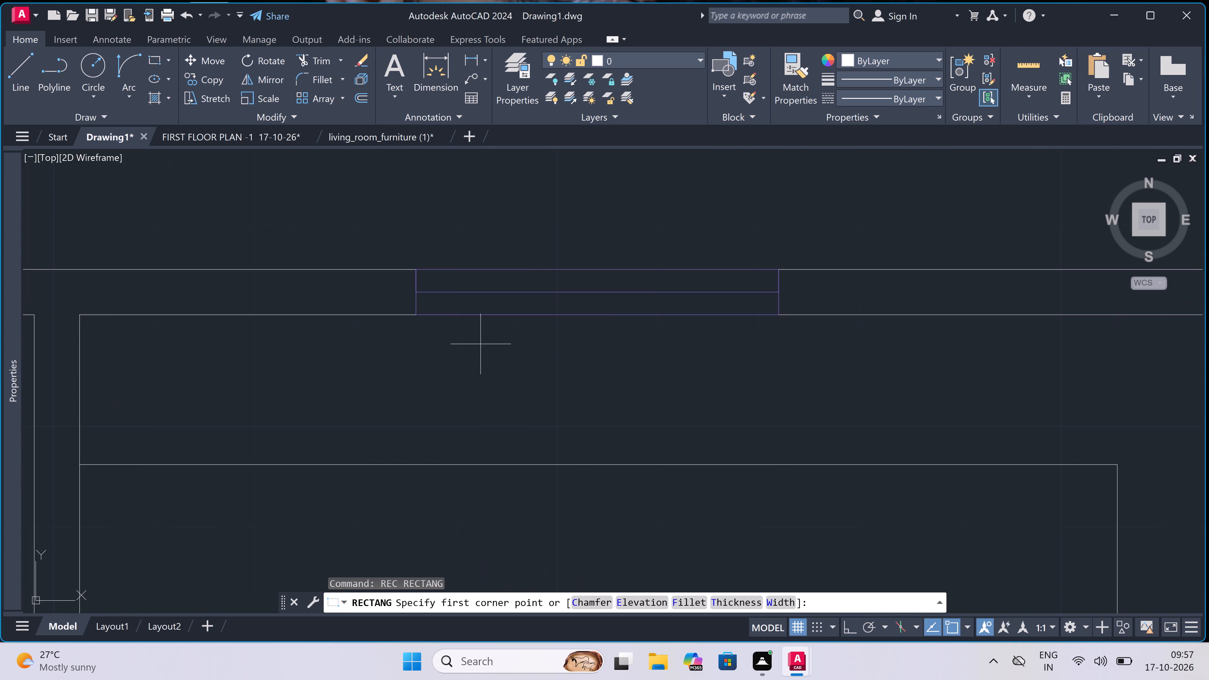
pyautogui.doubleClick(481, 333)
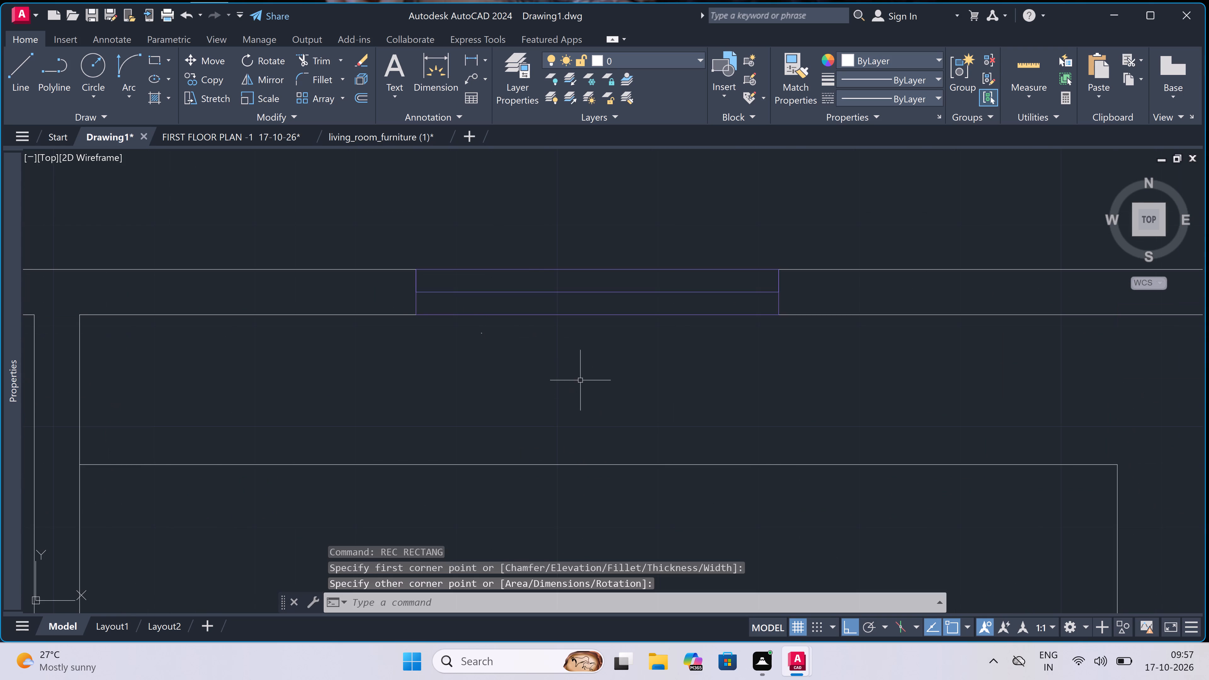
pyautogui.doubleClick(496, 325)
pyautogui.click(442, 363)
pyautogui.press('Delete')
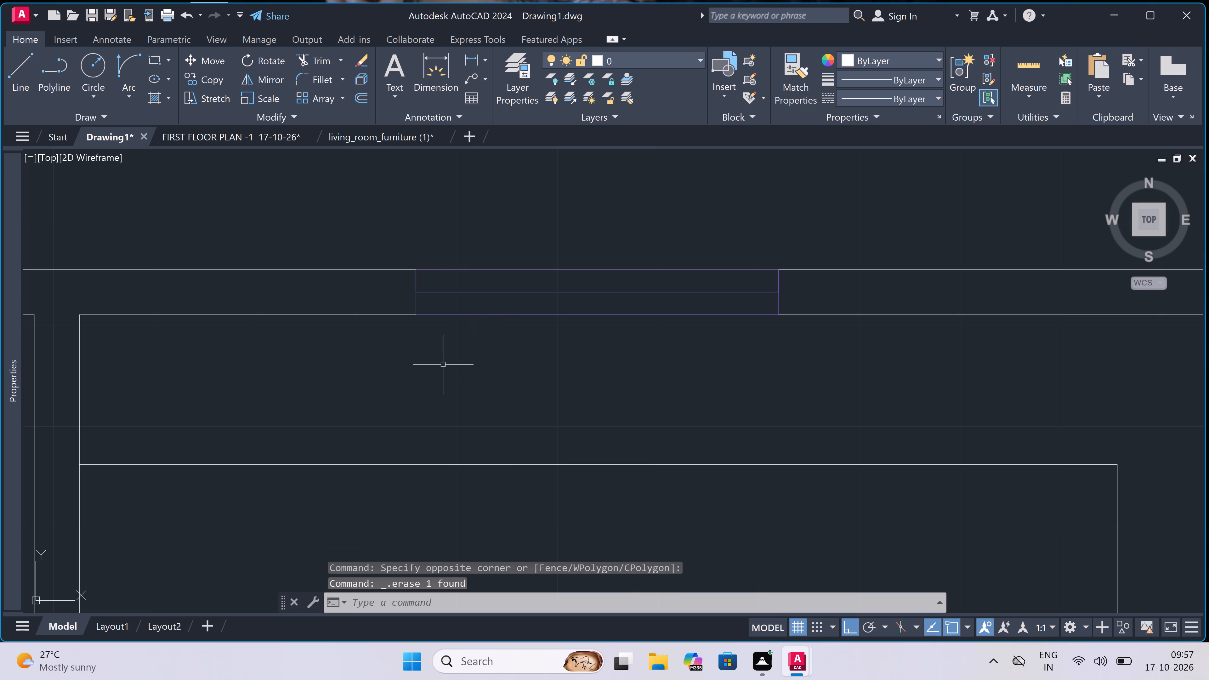
# Draw a horizontal rectangle for the stove body on the kitchen's north counter, just below the window.
pyautogui.write('REC')
pyautogui.press('space')
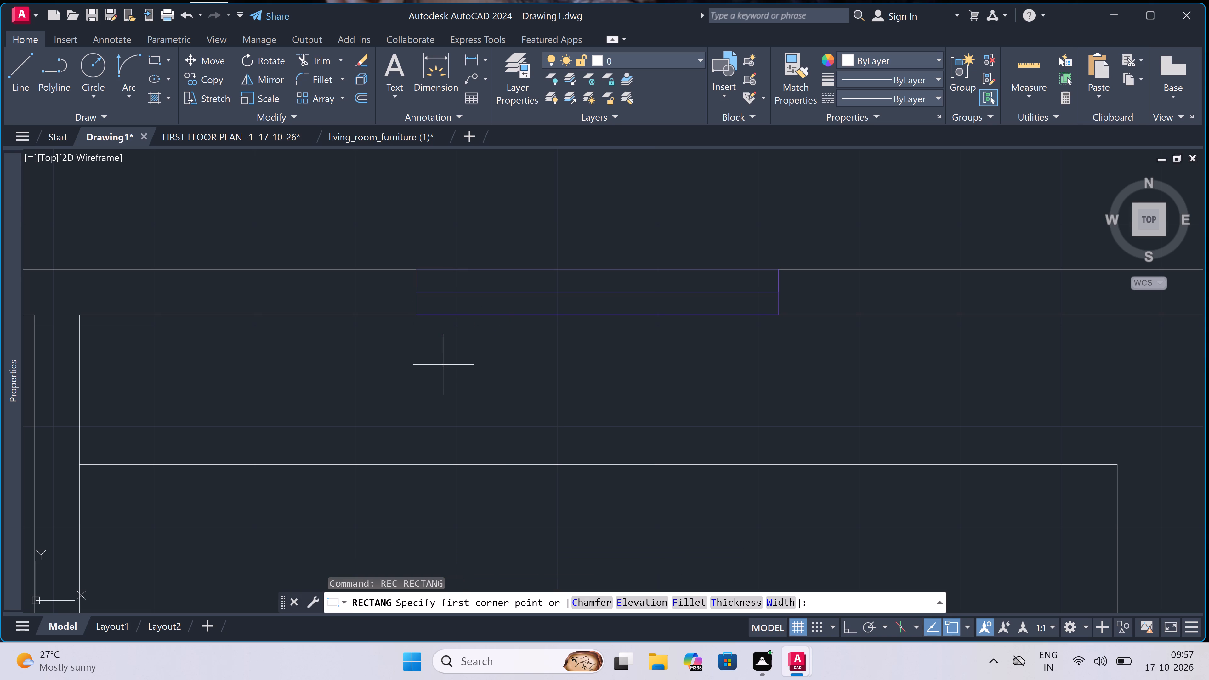
pyautogui.click(462, 334)
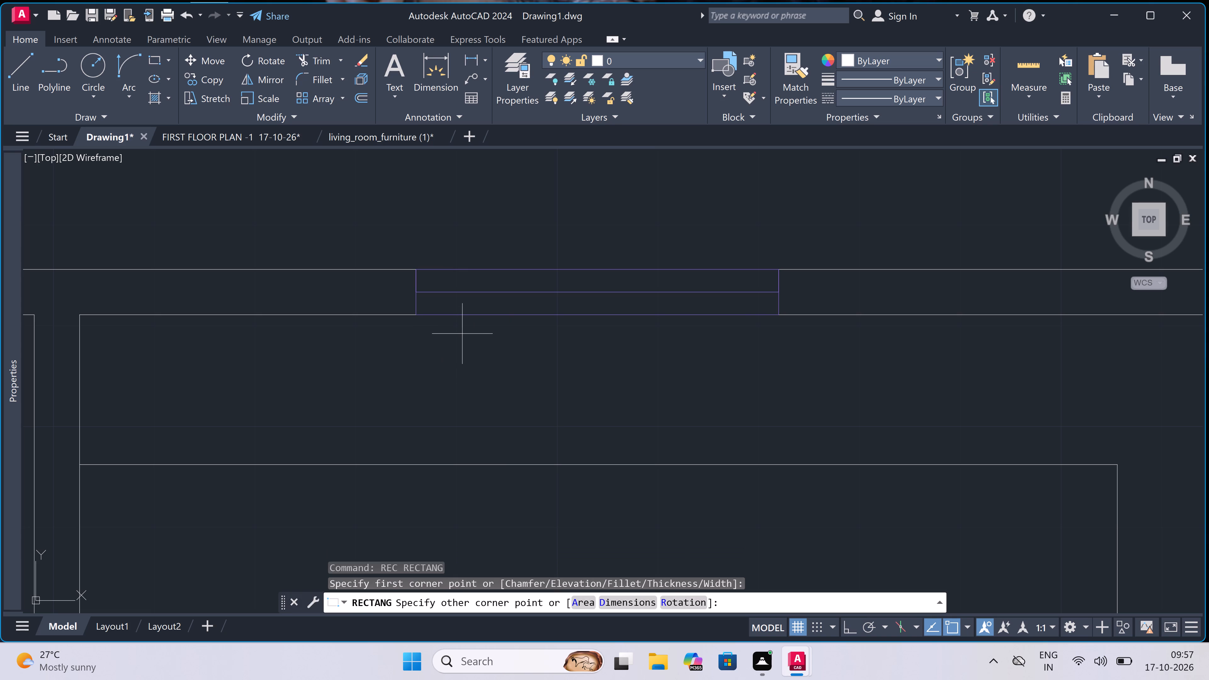
pyautogui.click(695, 428)
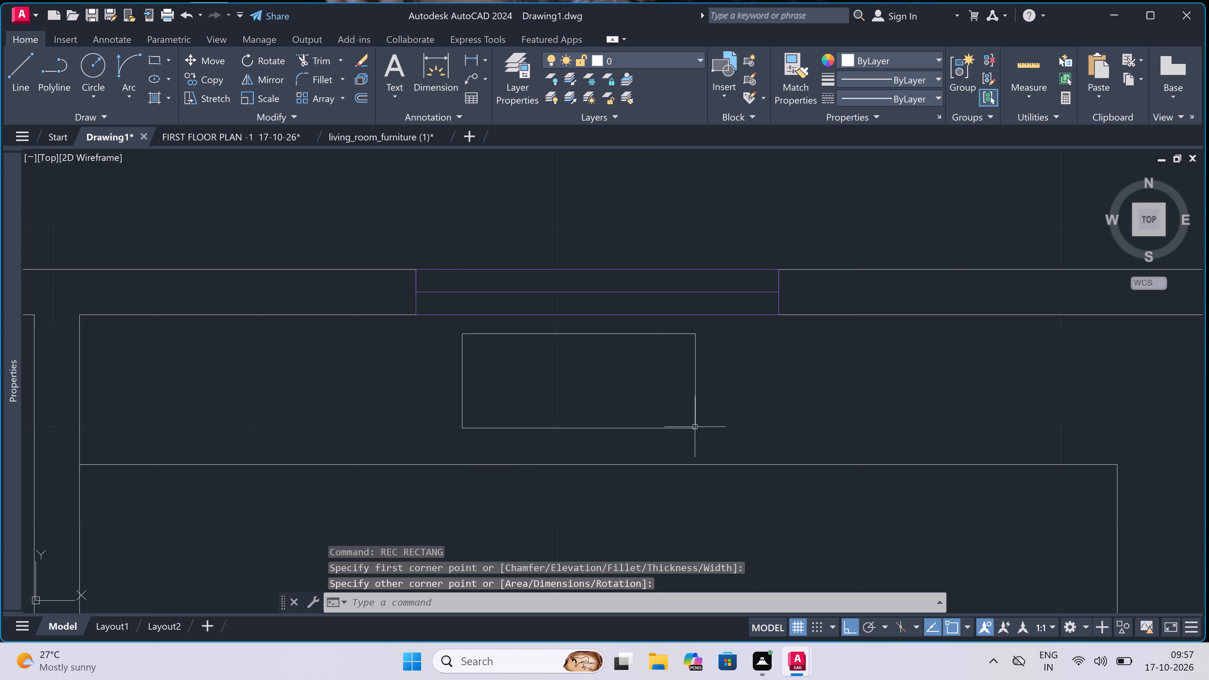
# Draw a small rectangle against the stove body's south edge, near its west end.
pyautogui.press('space')
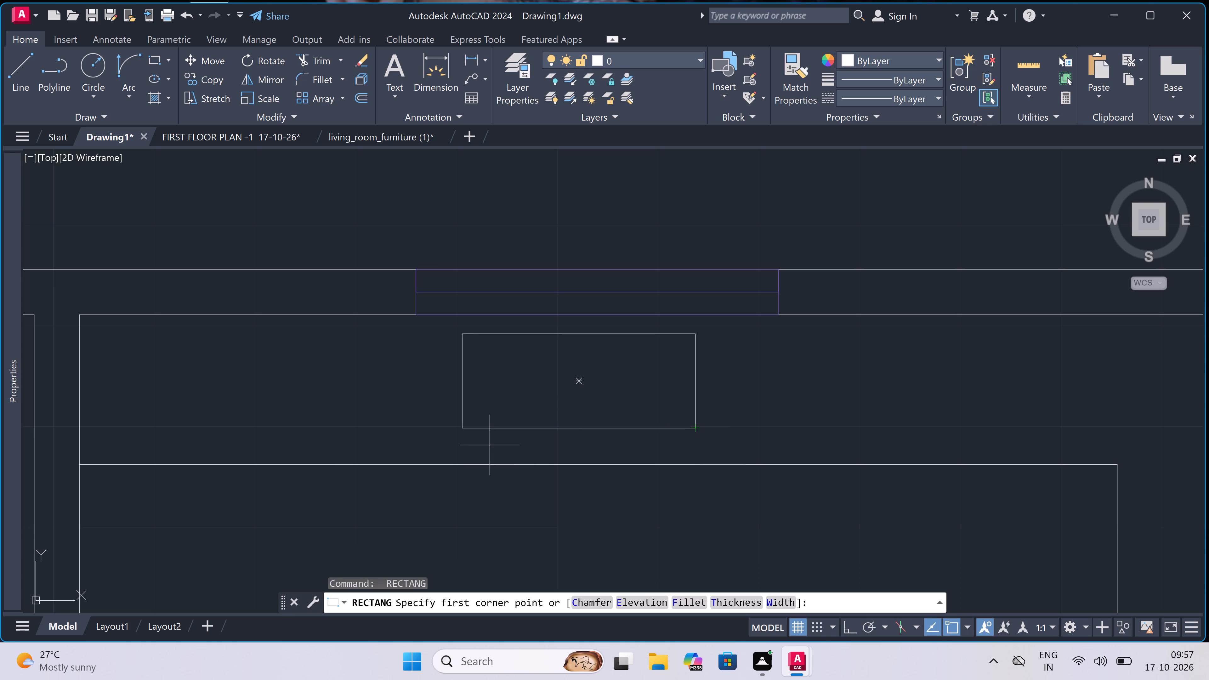
pyautogui.doubleClick(501, 429)
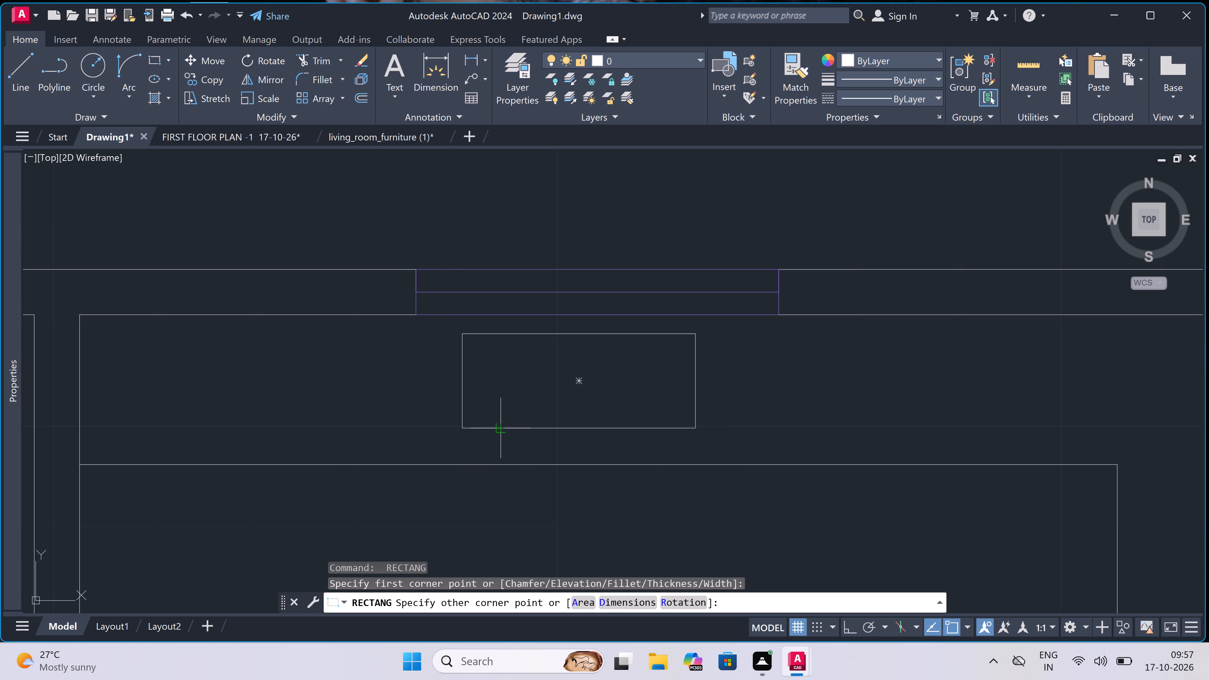
pyautogui.doubleClick(534, 442)
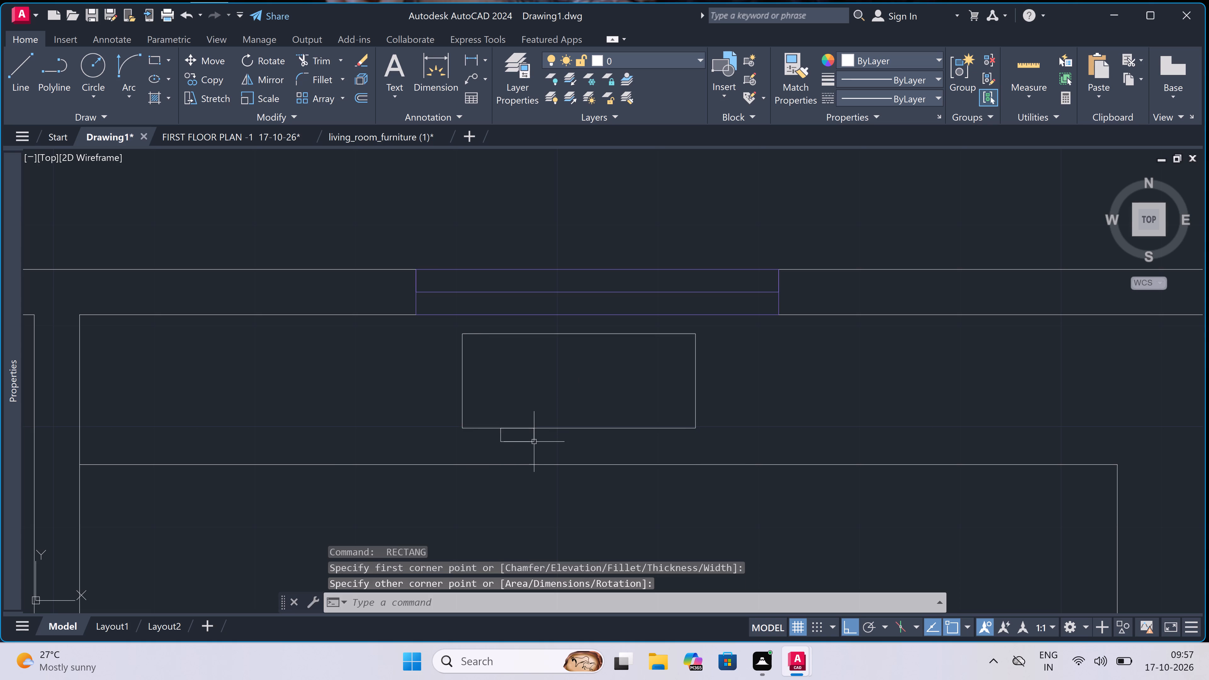
pyautogui.press('space')
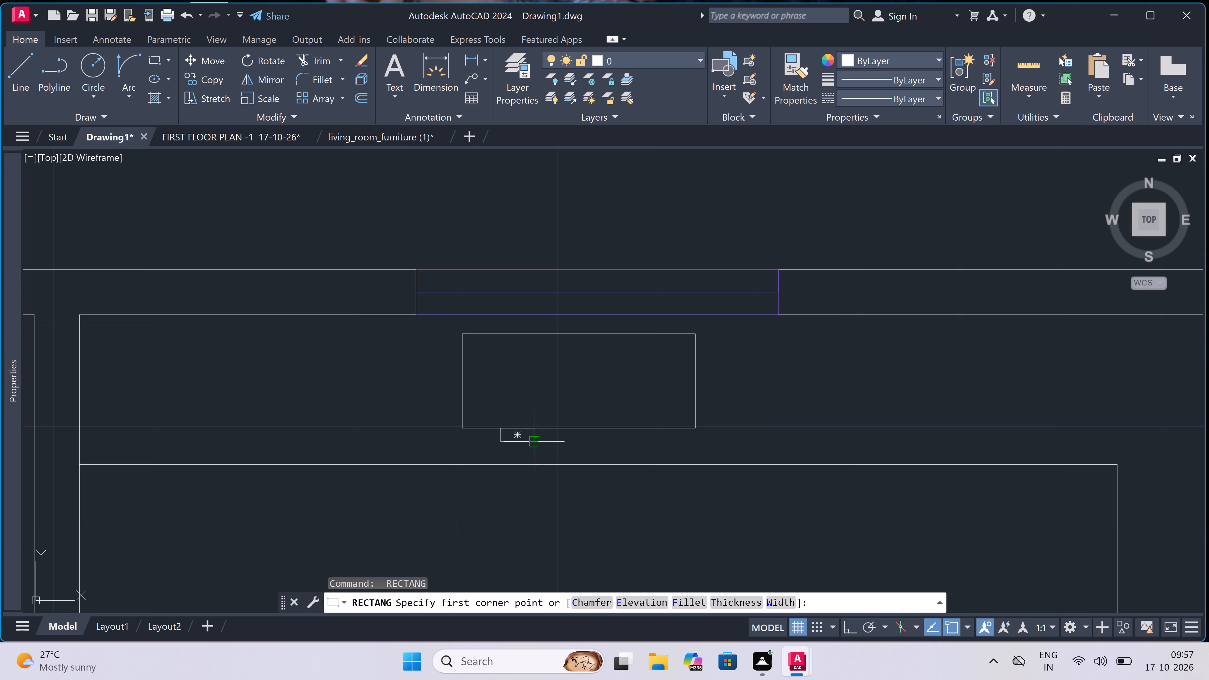
pyautogui.press('Escape')
# Copy the small rectangle straight east along the stove body's south edge, placing the copy near the east end.
pyautogui.scroll(1, 531, 442)
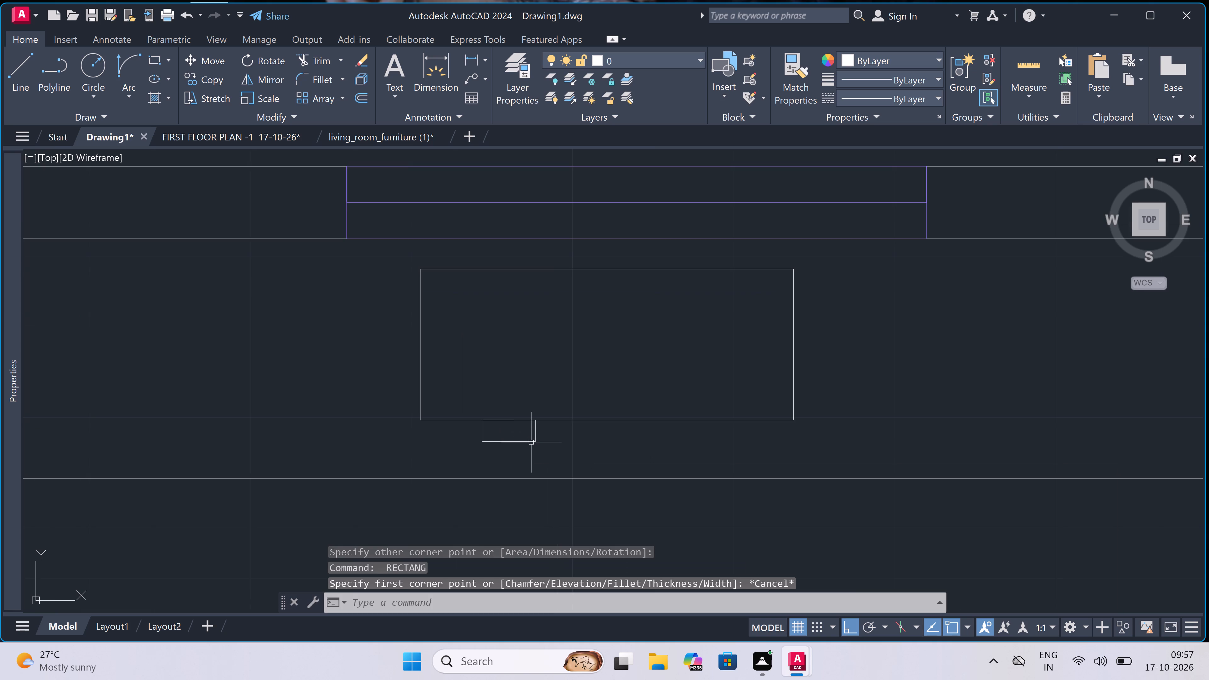
pyautogui.click(531, 442)
pyautogui.click(212, 75)
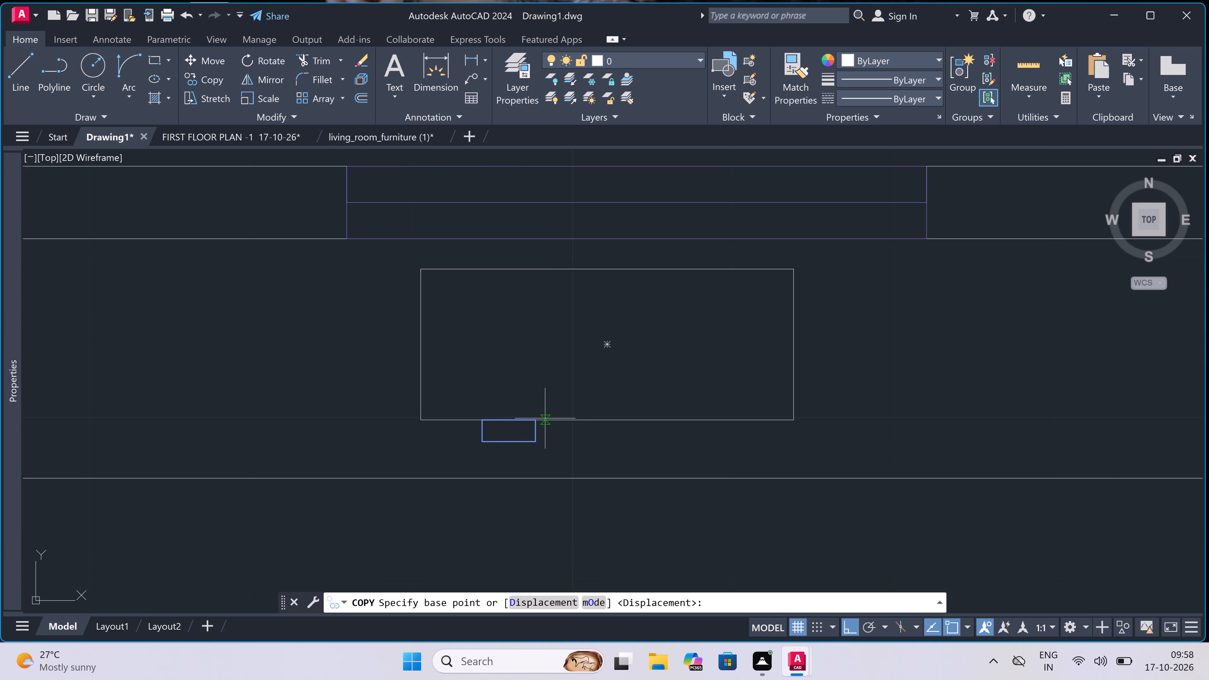
pyautogui.click(535, 422)
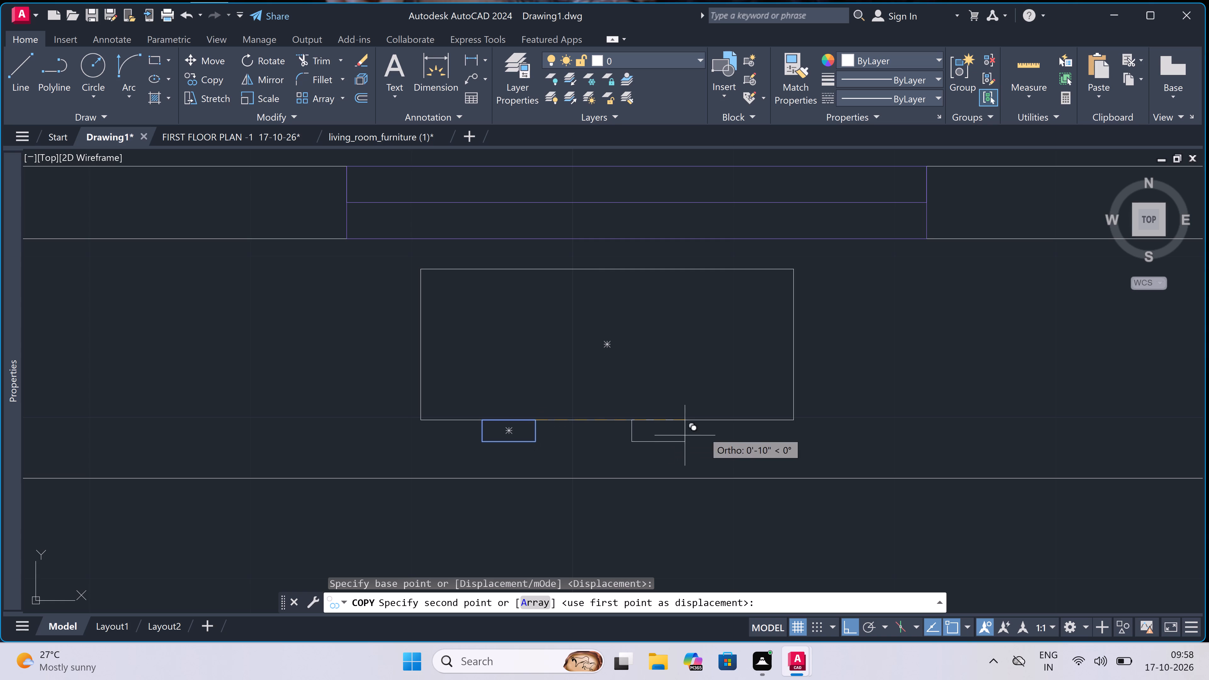
pyautogui.tripleClick(737, 421)
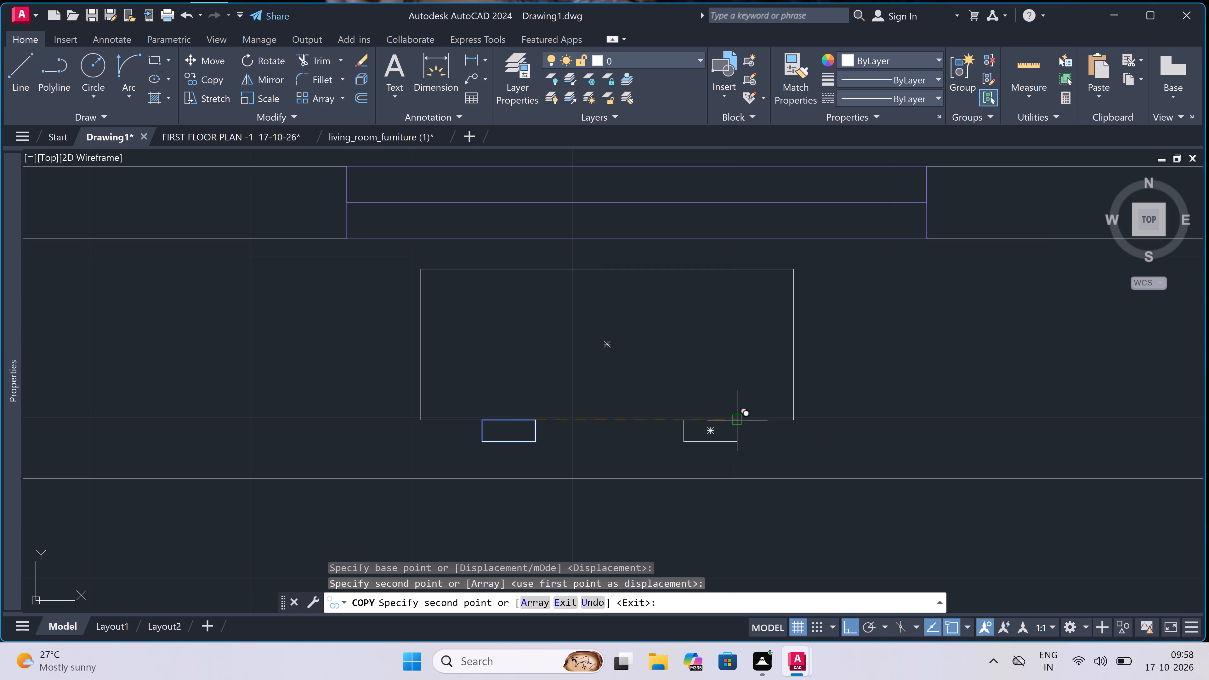
pyautogui.press('Escape')
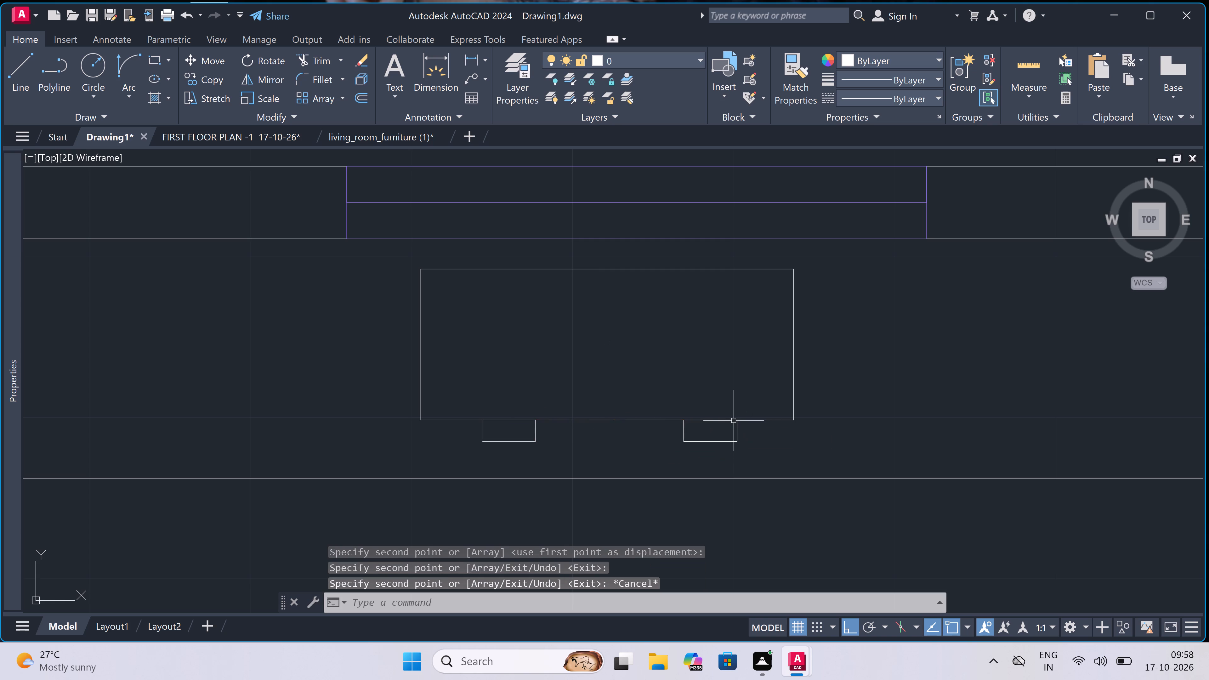
# Draw a circle of about 1" radius inside the stove body near its northwest corner.
pyautogui.write('C')
pyautogui.press('space')
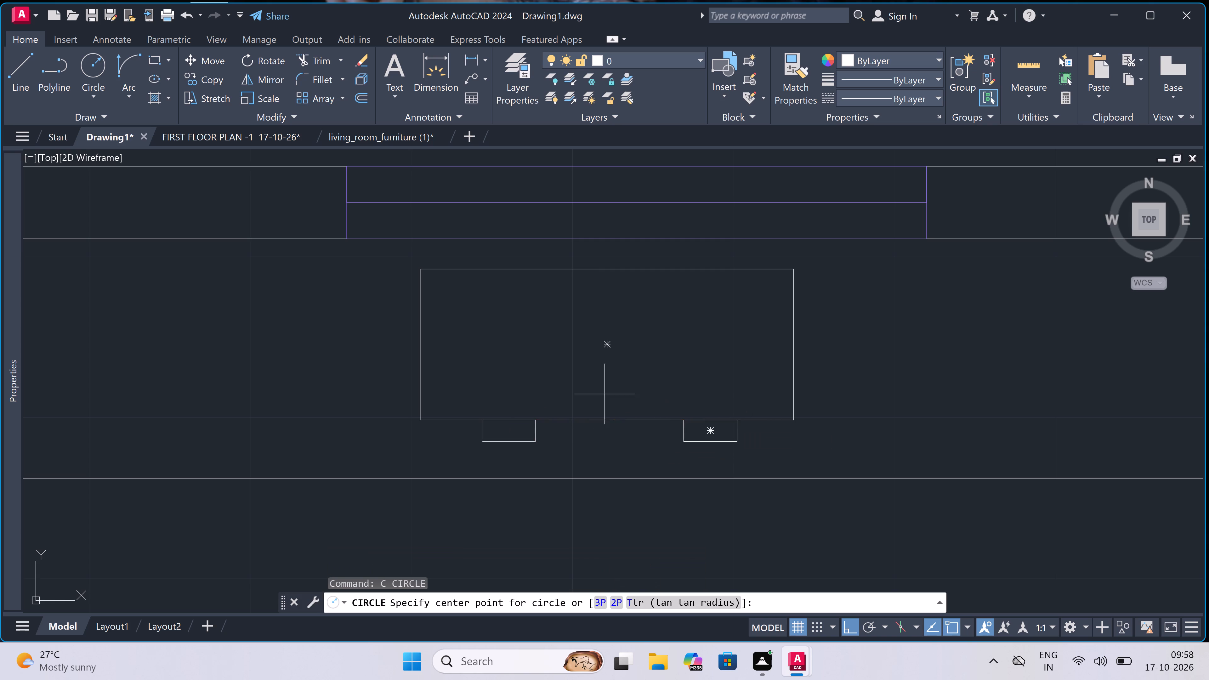
pyautogui.doubleClick(497, 307)
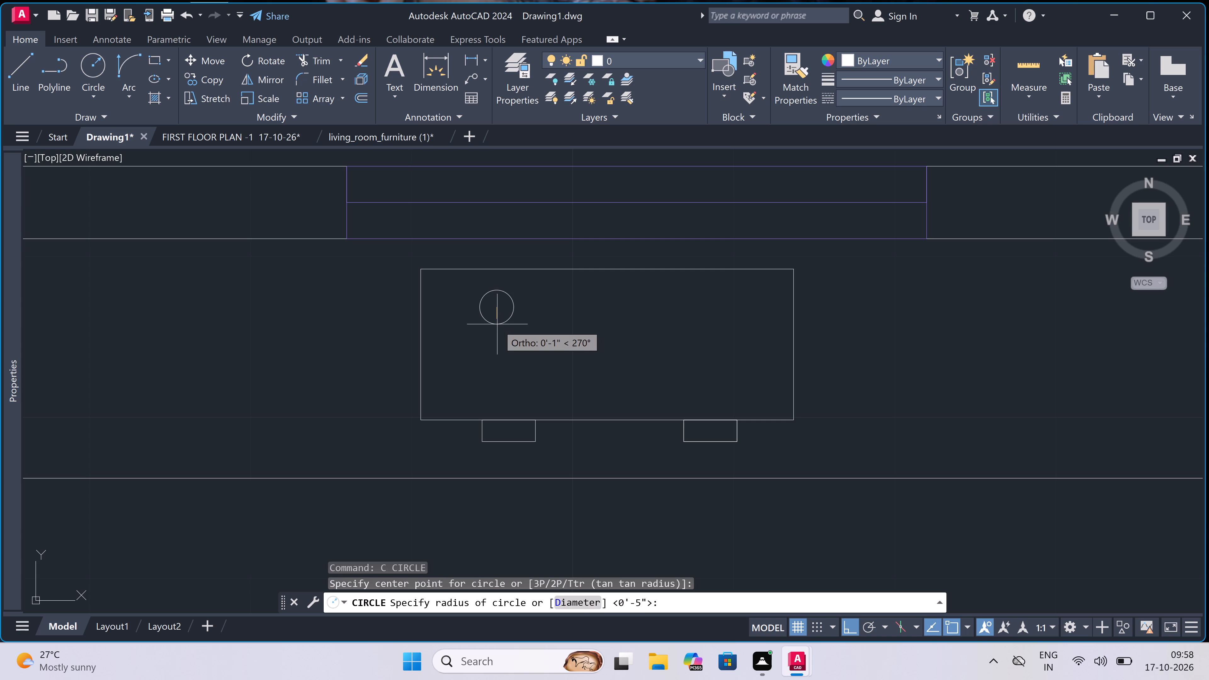
pyautogui.click(497, 325)
# Copy the circle about 1'-1" east, about 5" south, and, with Ortho off, to the stove's southeast corner area.
pyautogui.doubleClick(497, 321)
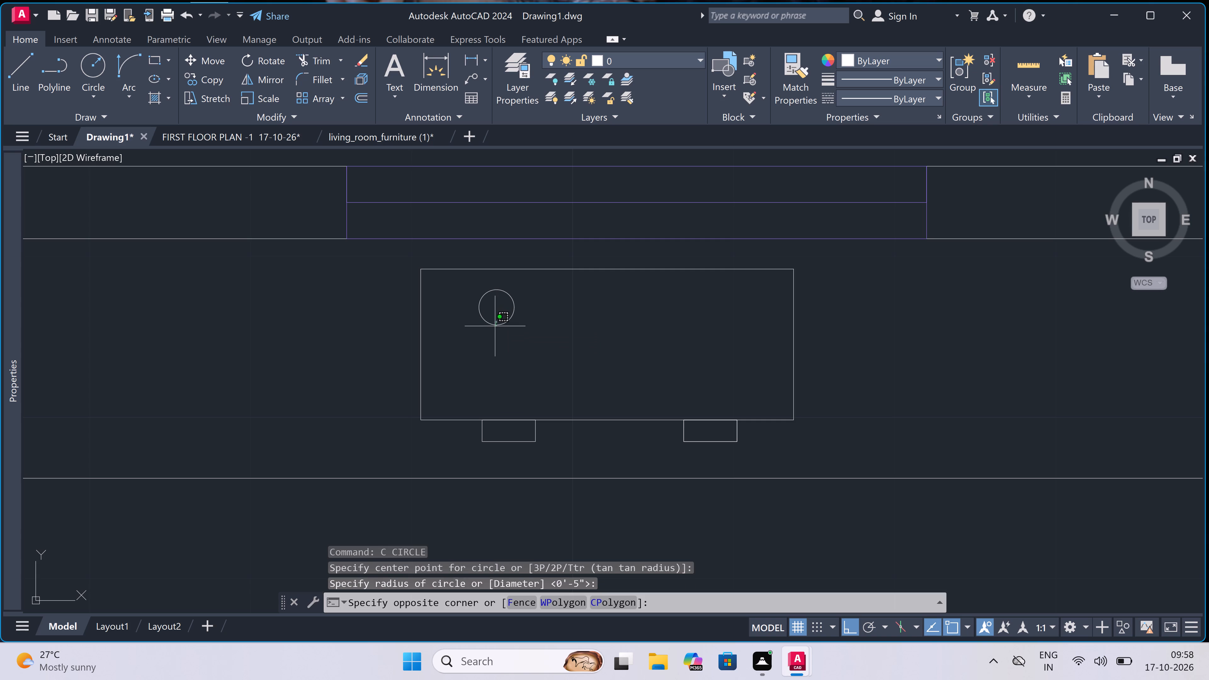
pyautogui.click(494, 327)
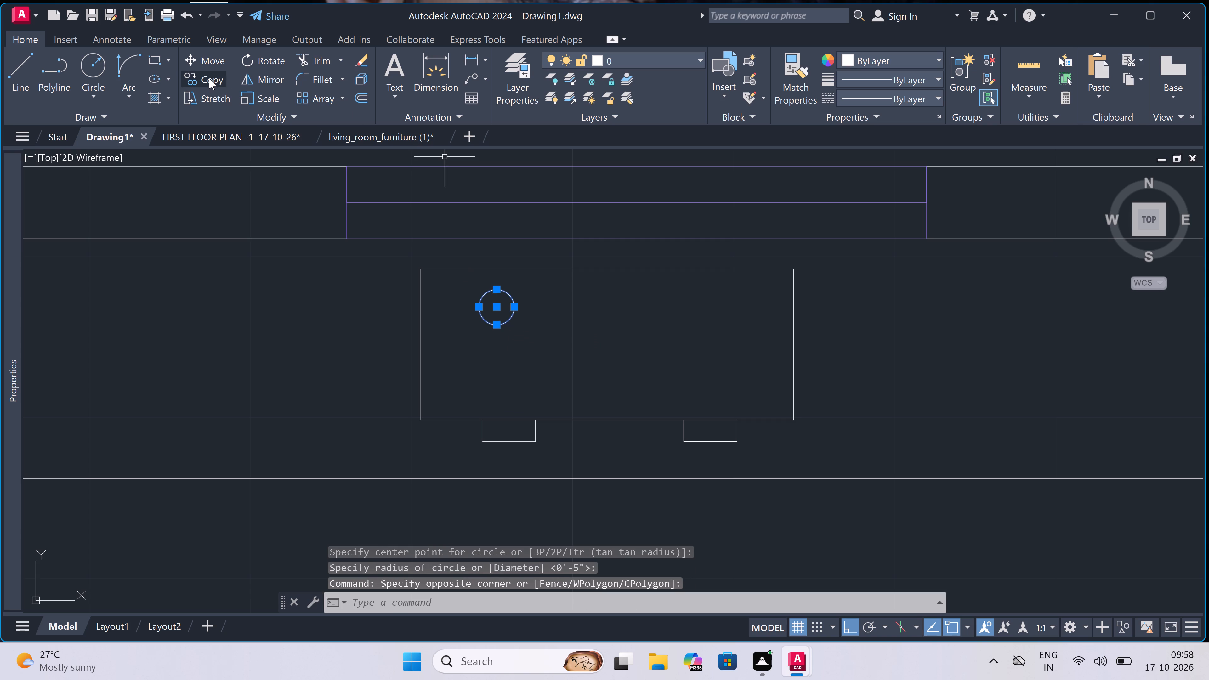
pyautogui.click(209, 78)
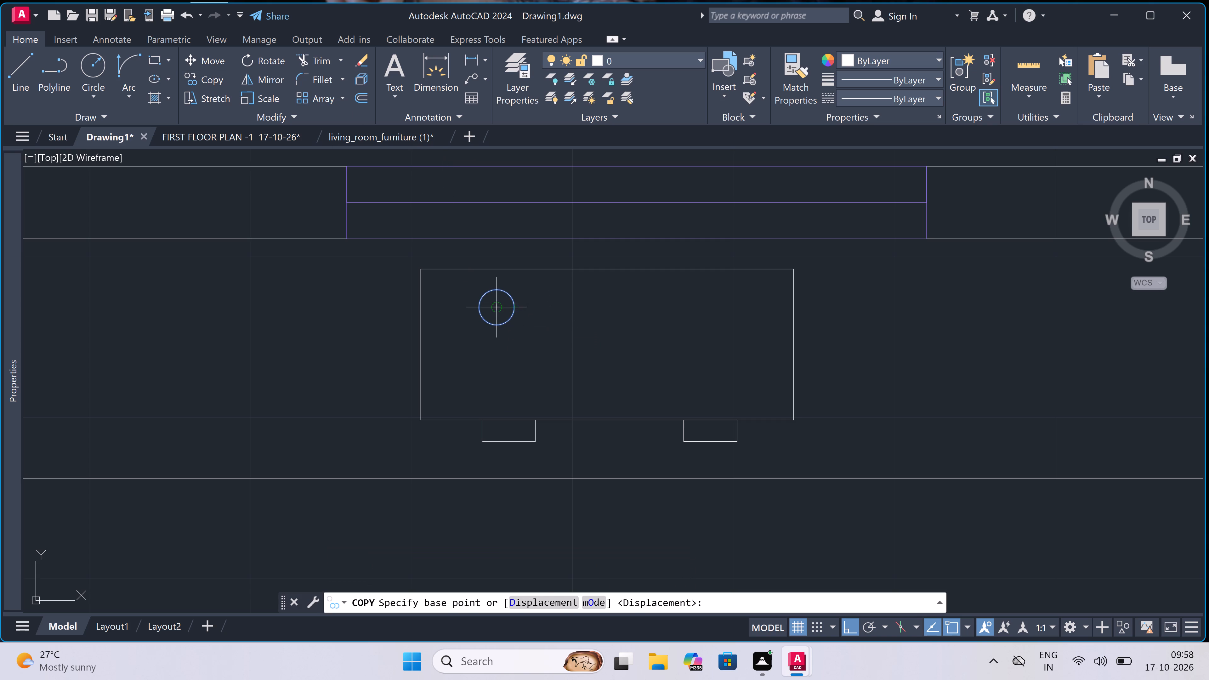
pyautogui.moveTo(501, 303); pyautogui.dragTo(507, 306)
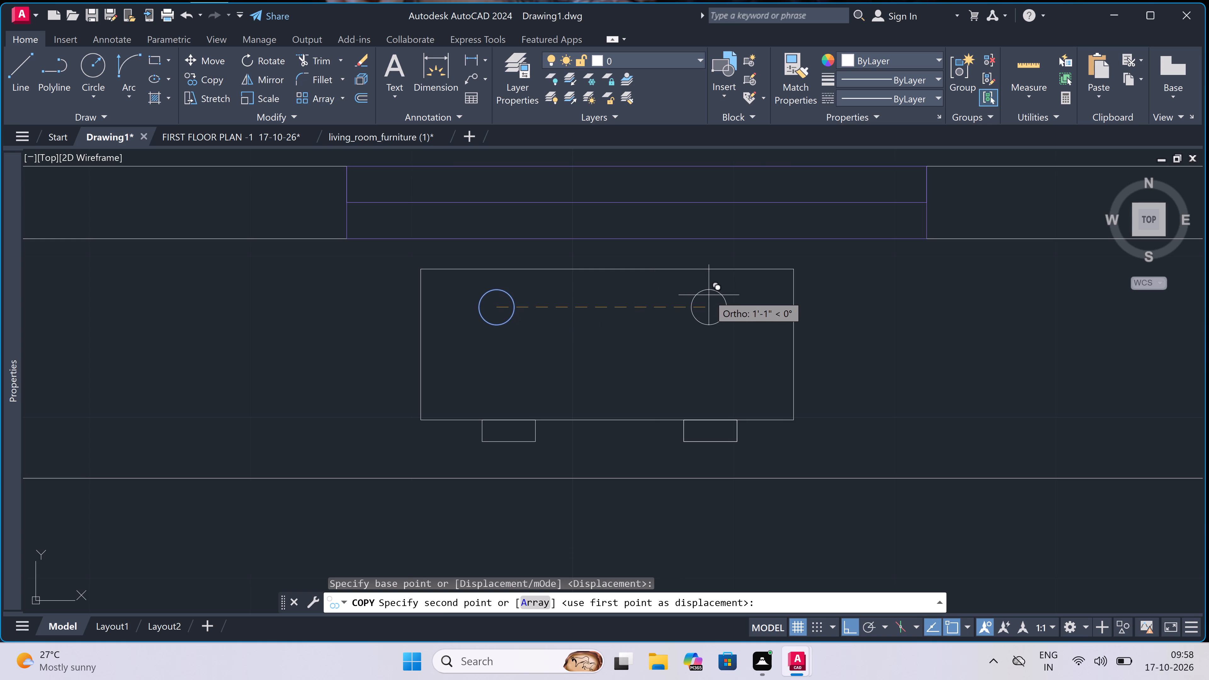
pyautogui.click(709, 295)
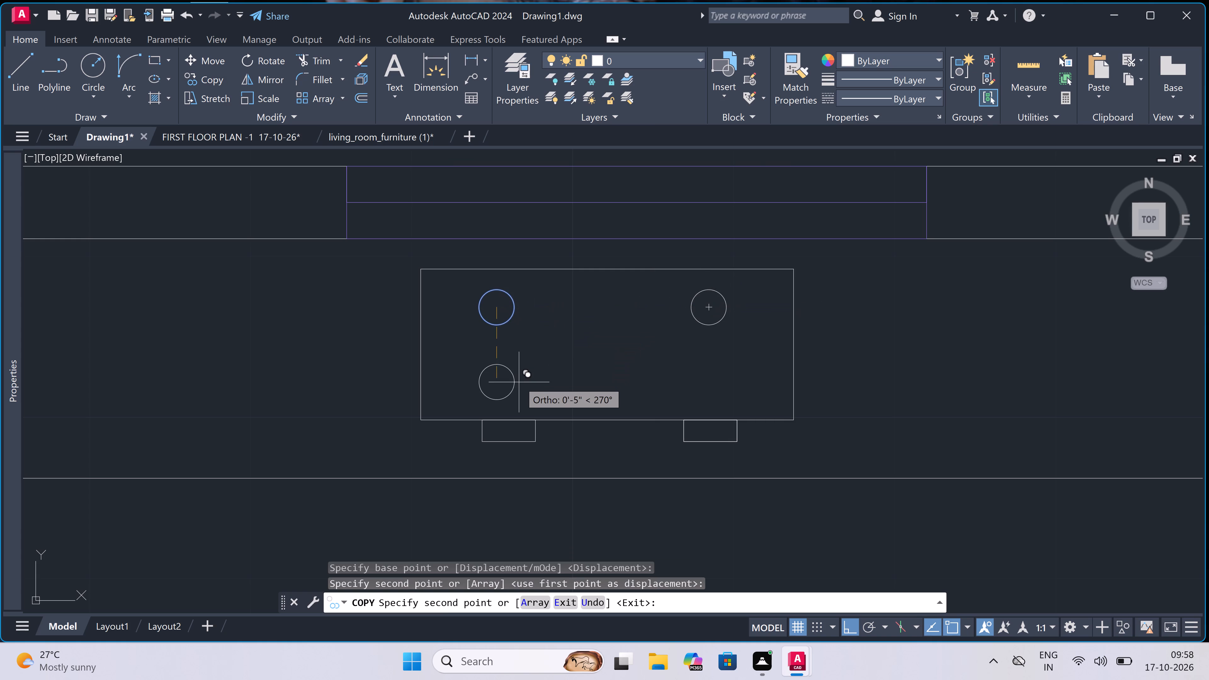
pyautogui.click(494, 381)
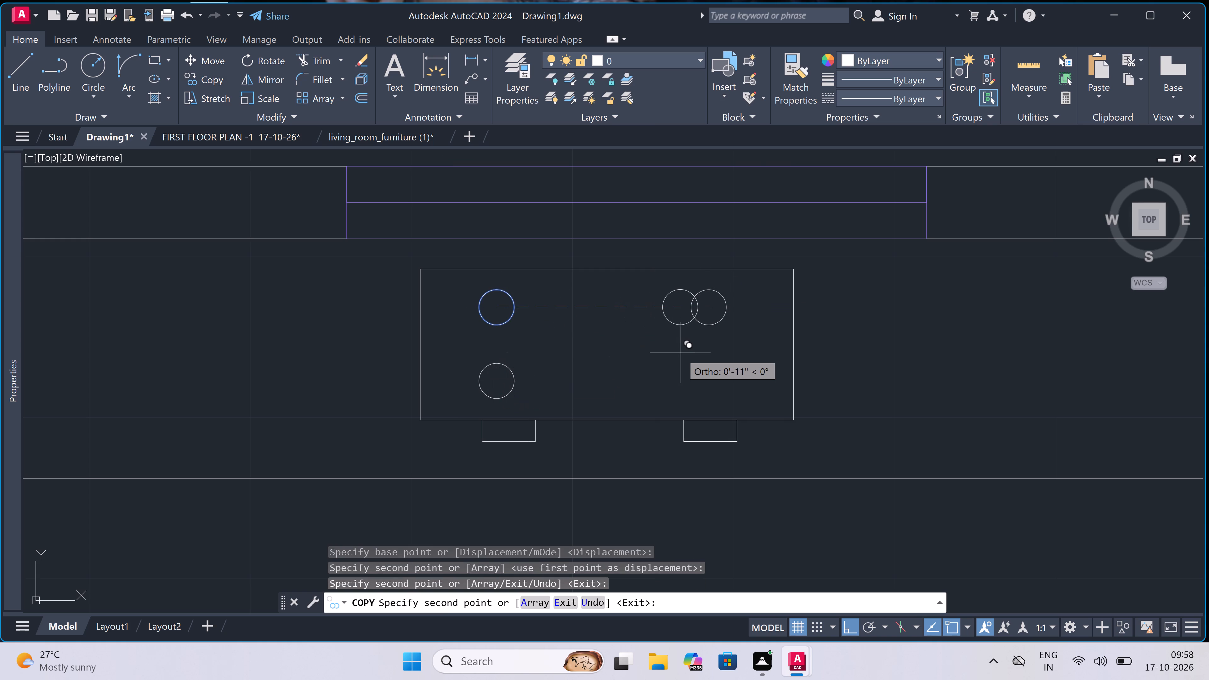
pyautogui.press('F8')
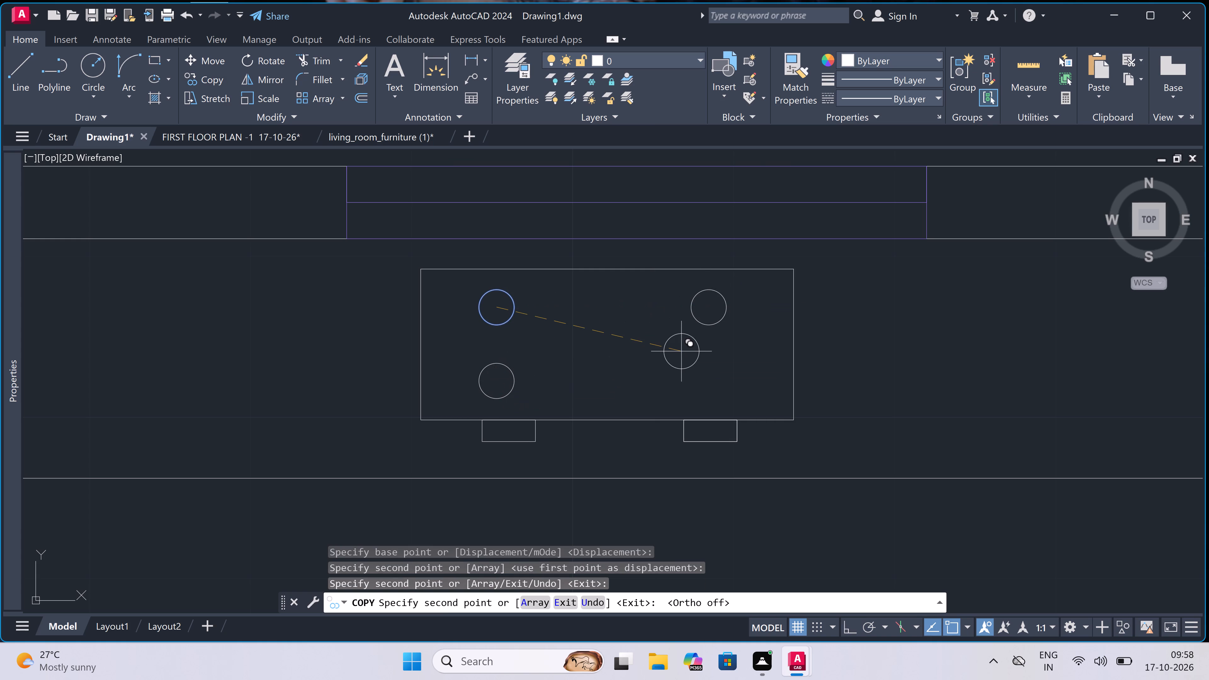
pyautogui.click(715, 379)
pyautogui.press('Escape')
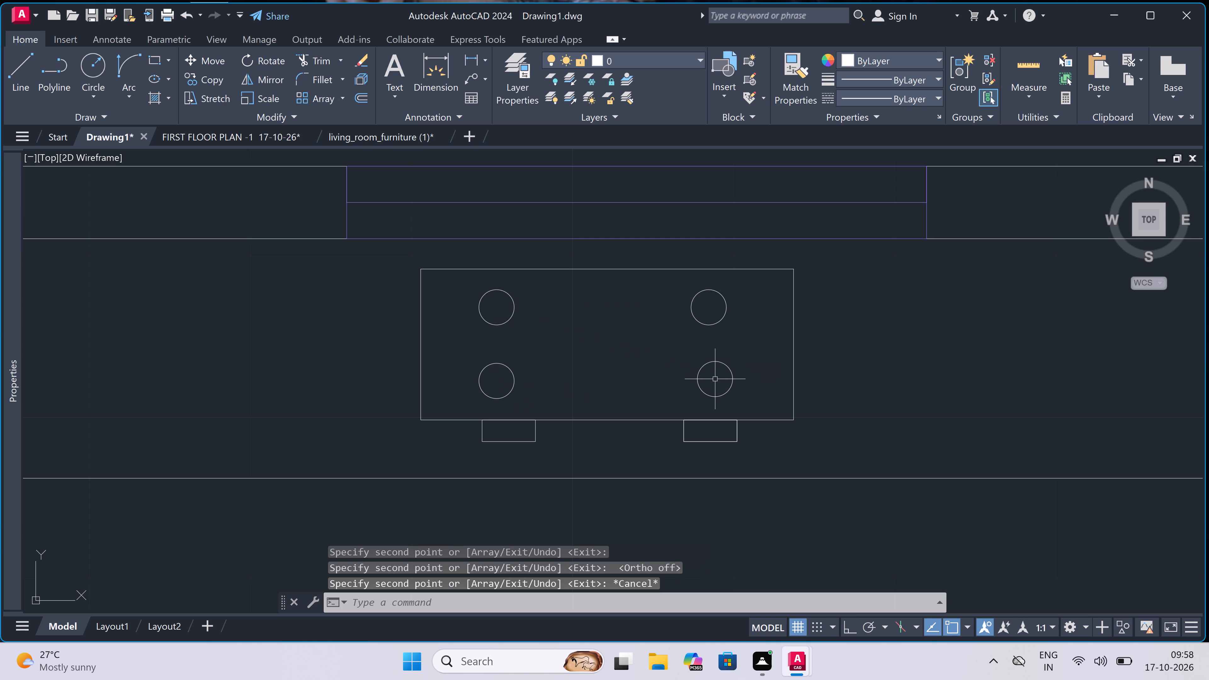
pyautogui.press('t')
pyautogui.press('Escape')
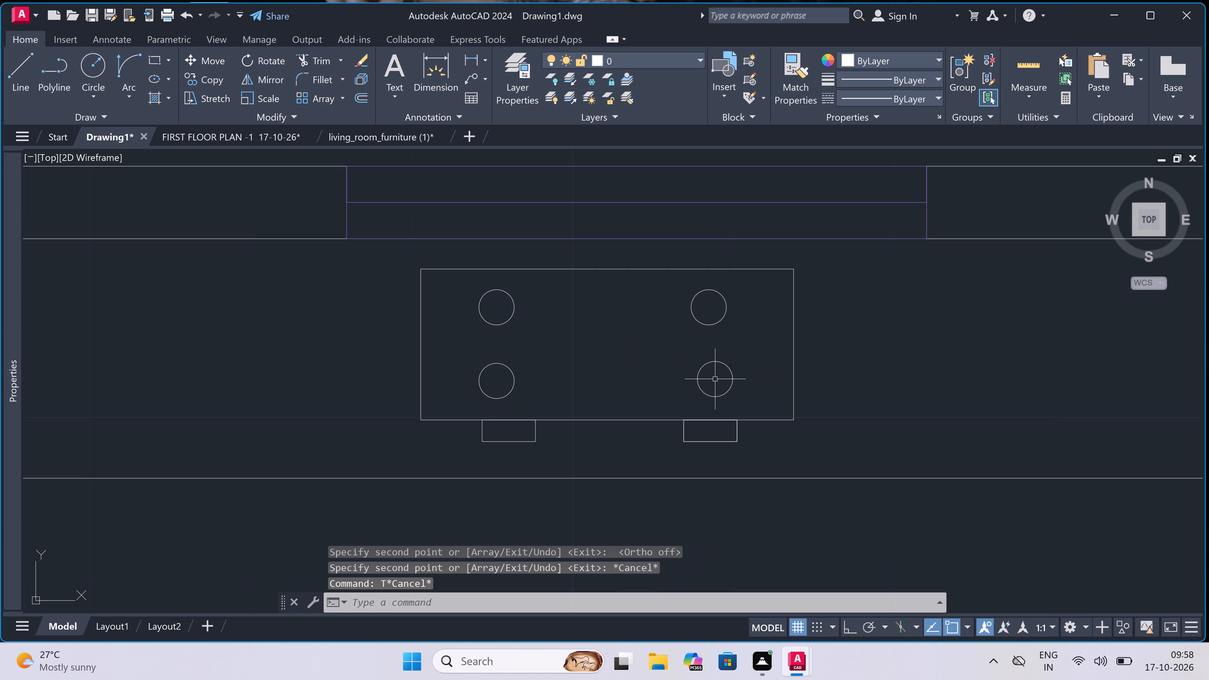
# Draw a rectangle in the middle of the stove body, between the western and eastern pairs of circles.
pyautogui.write('REC')
pyautogui.press('space')
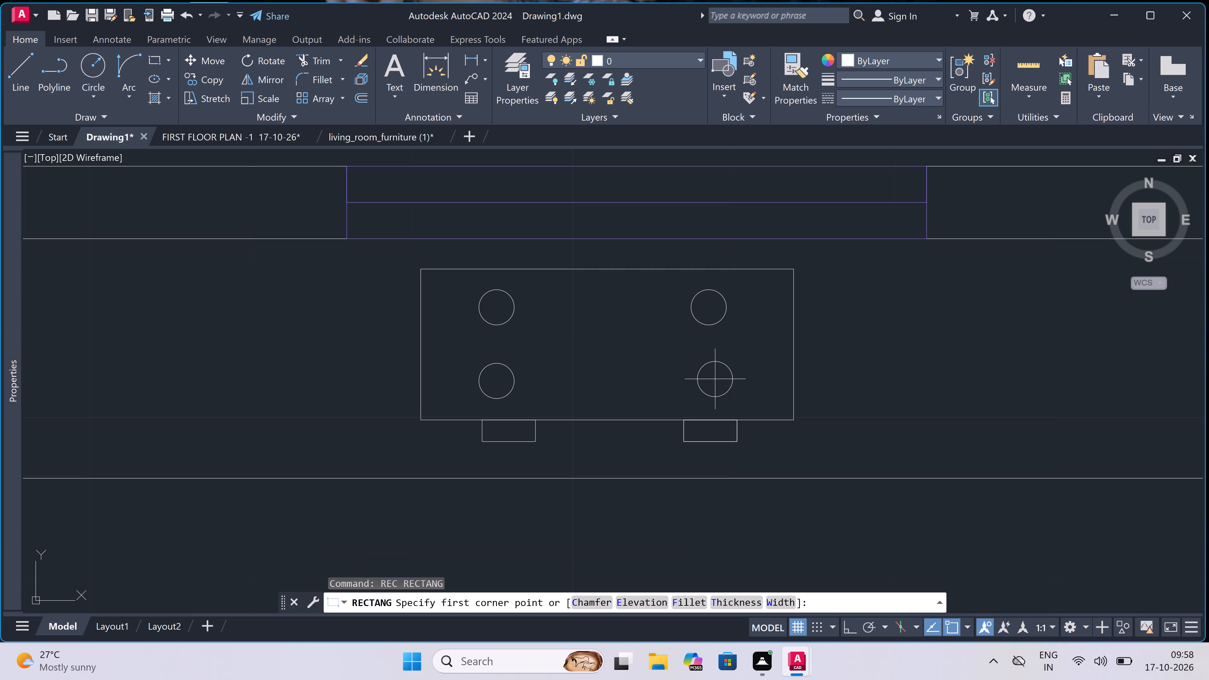
pyautogui.click(537, 294)
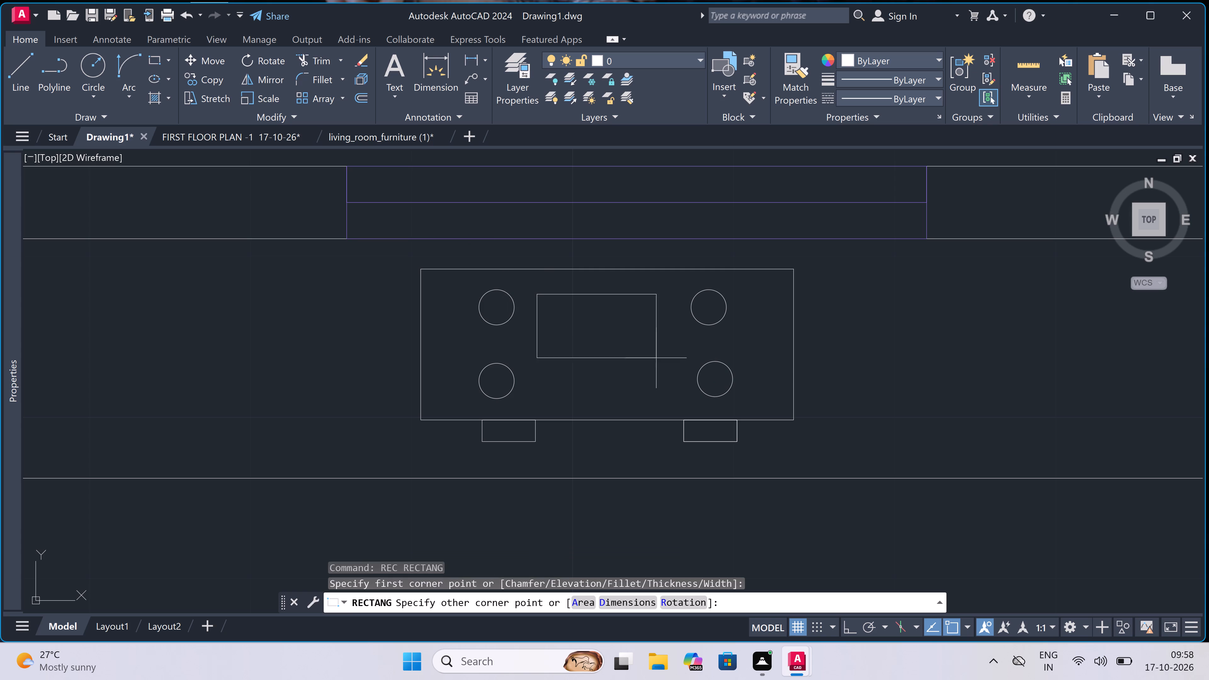
pyautogui.doubleClick(667, 390)
pyautogui.scroll(-2, 595, 342)
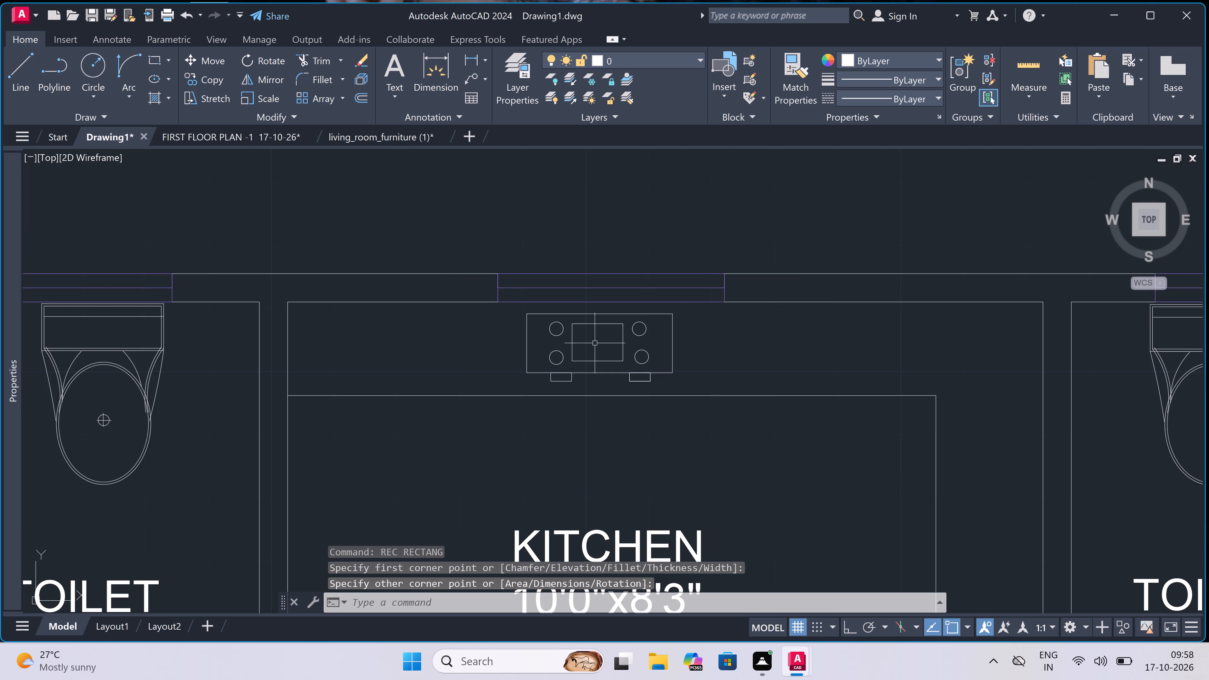
pyautogui.scroll(-4, 595, 343)
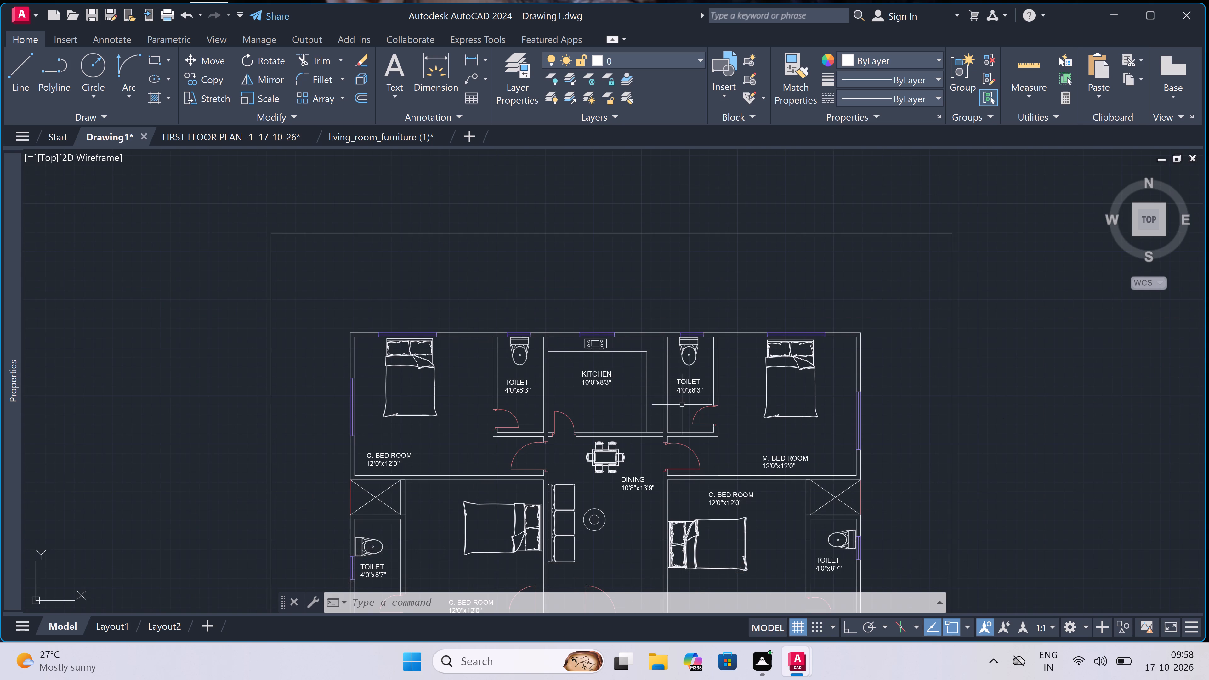
# Draw a rectangular sink basin on the east counter of the 10'0"x8'3" kitchen, near the counter's south end.
pyautogui.scroll(4, 665, 410)
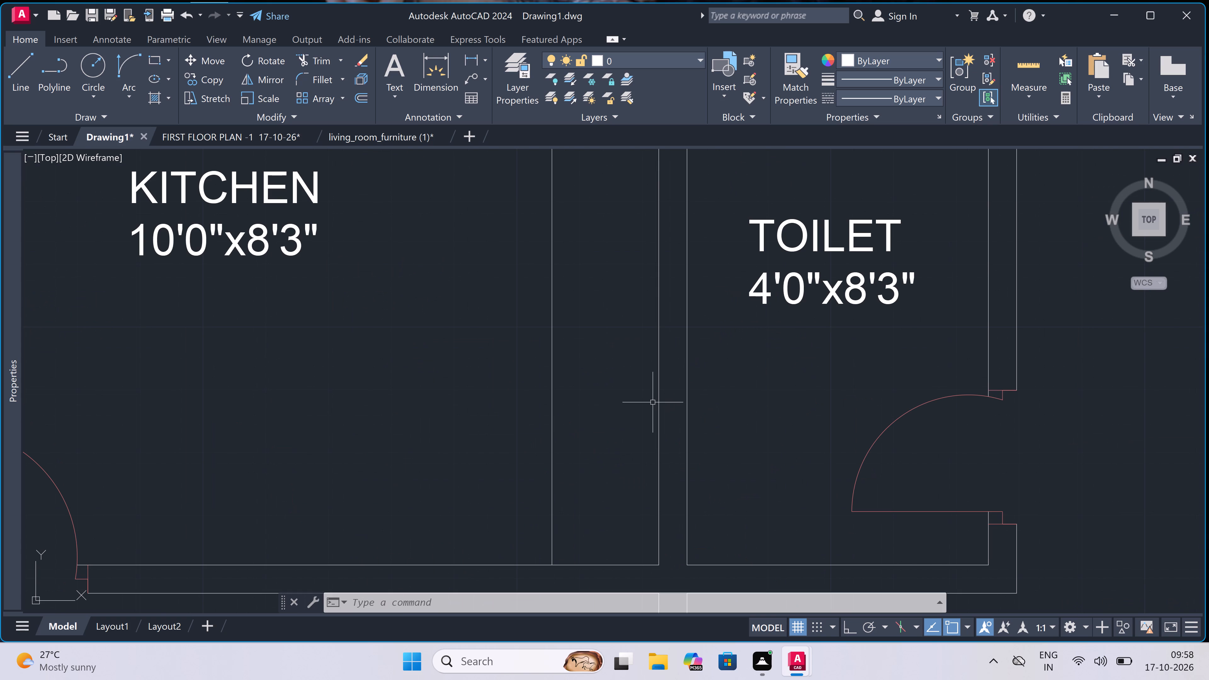
pyautogui.write('REC')
pyautogui.press('space')
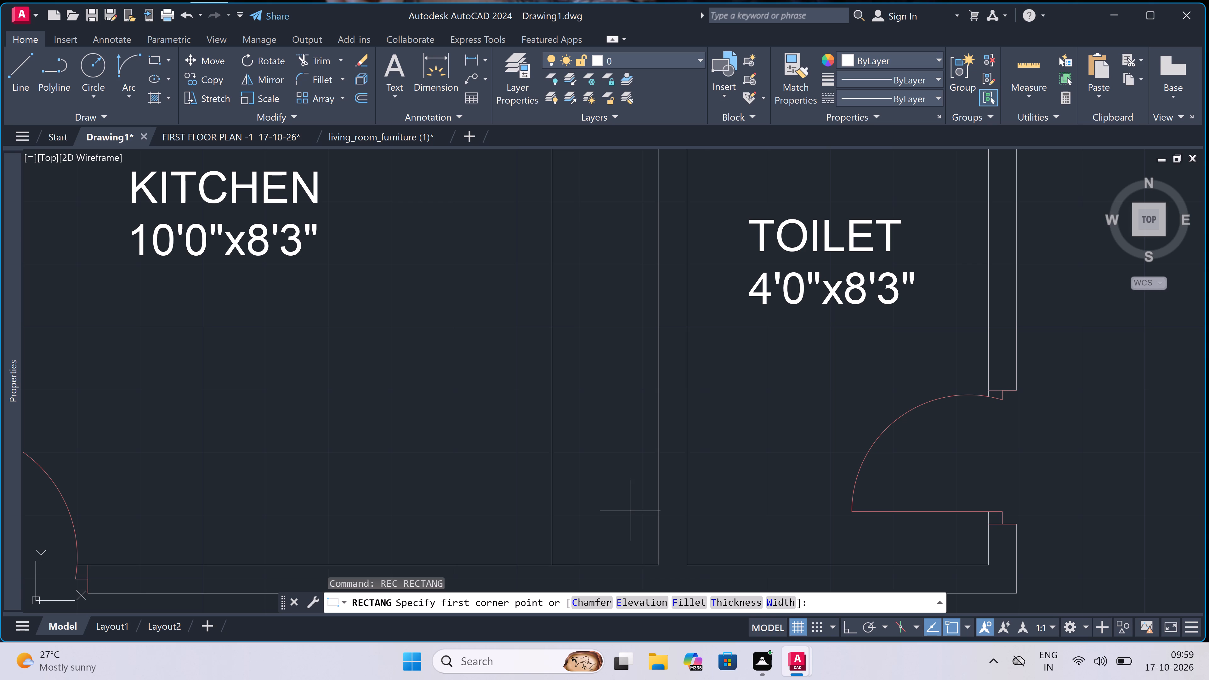
pyautogui.press('space')
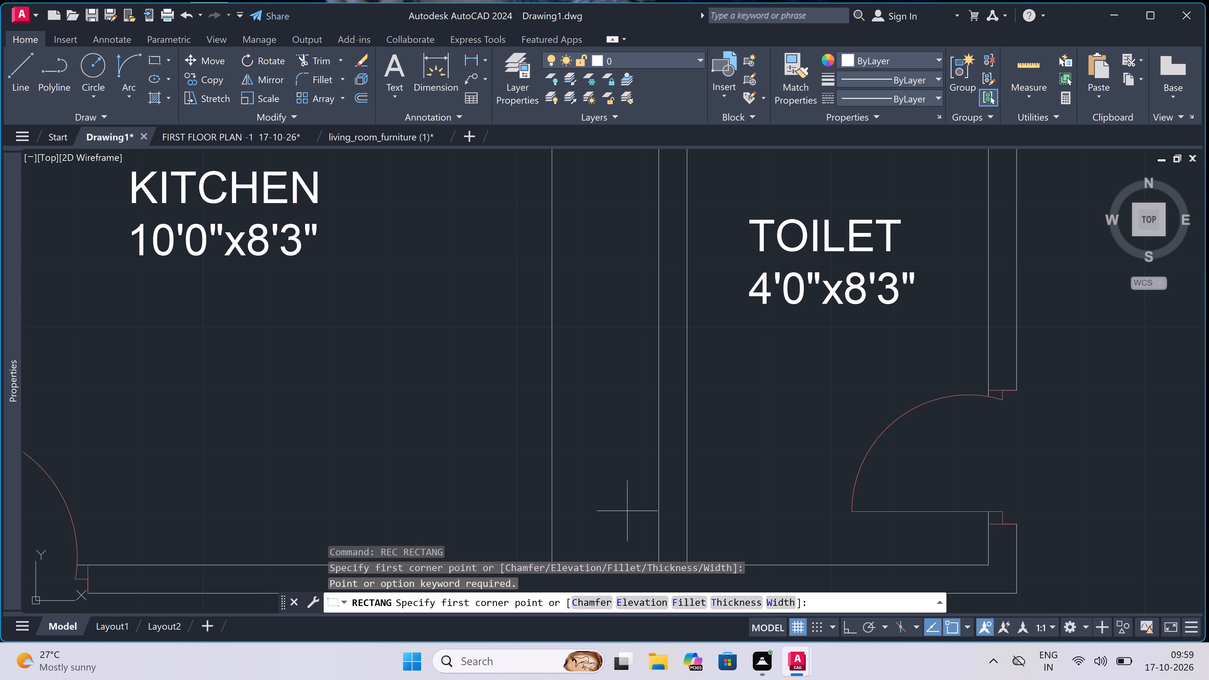
pyautogui.scroll(-2, 593, 417)
pyautogui.scroll(2, 592, 437)
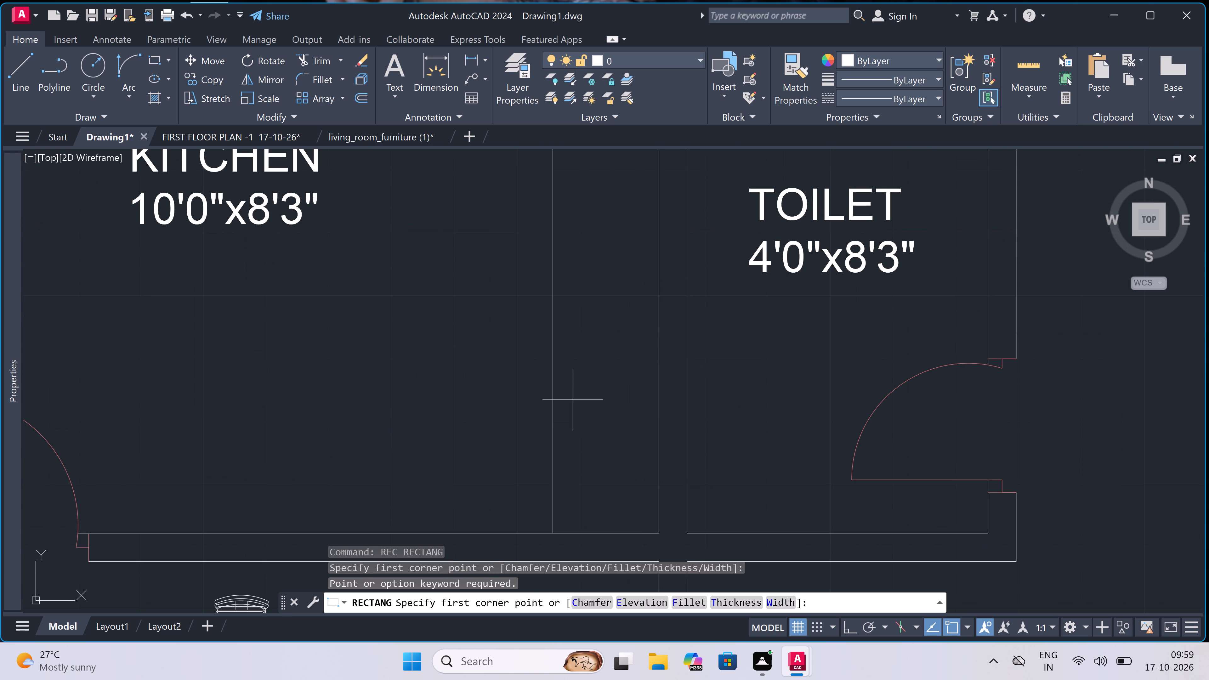
pyautogui.doubleClick(569, 412)
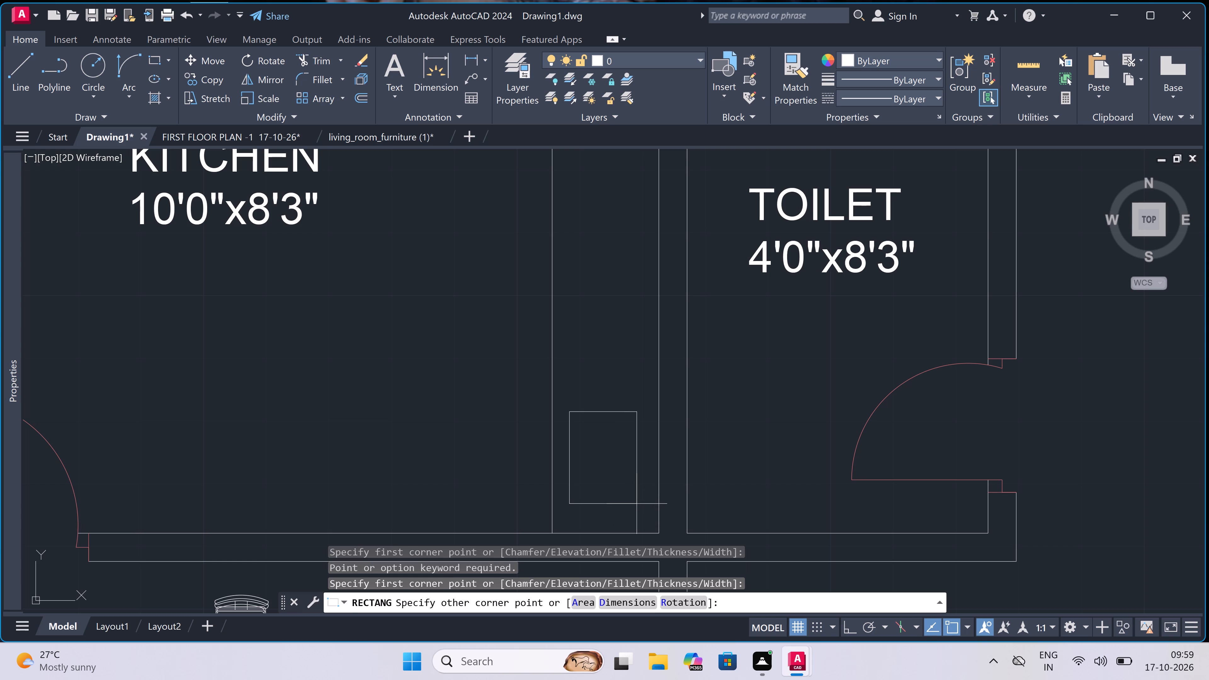
pyautogui.click(637, 504)
# Draw a small rectangle for the tap straddling the middle of the sink basin's east edge.
pyautogui.press('space')
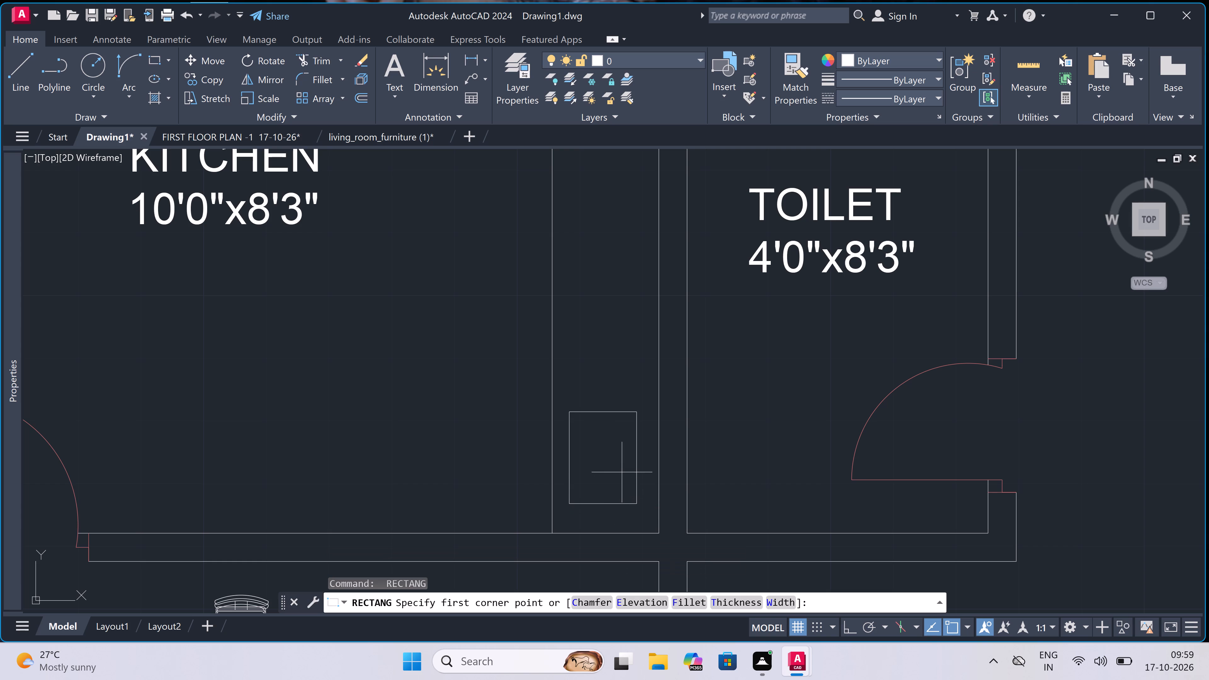
pyautogui.scroll(1, 631, 478)
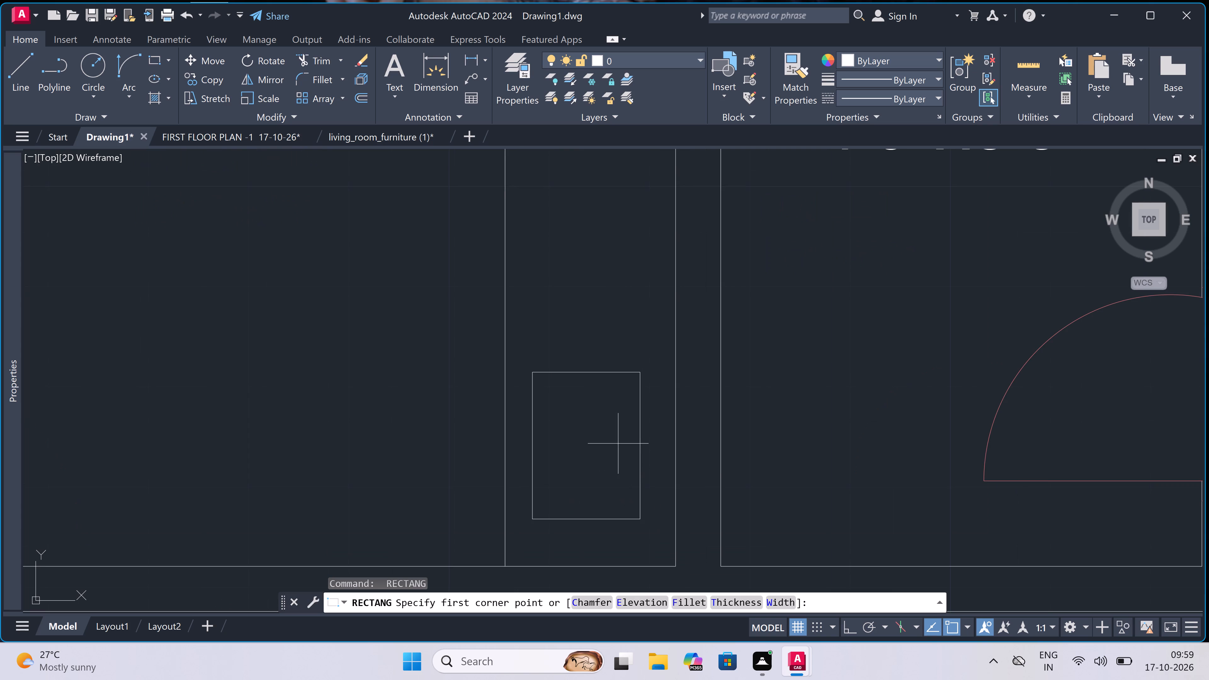
pyautogui.click(618, 439)
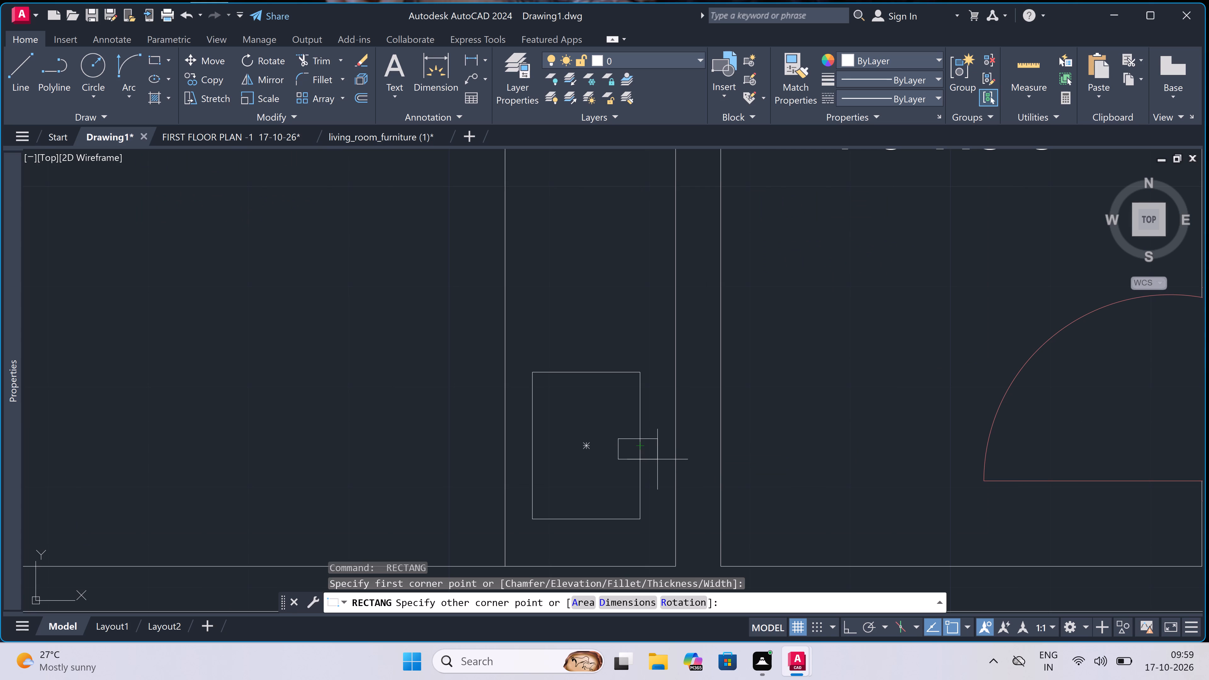
pyautogui.doubleClick(657, 459)
# Trim the part of the basin's east edge that runs through the small tap rectangle.
pyautogui.write('TR')
pyautogui.press('space')
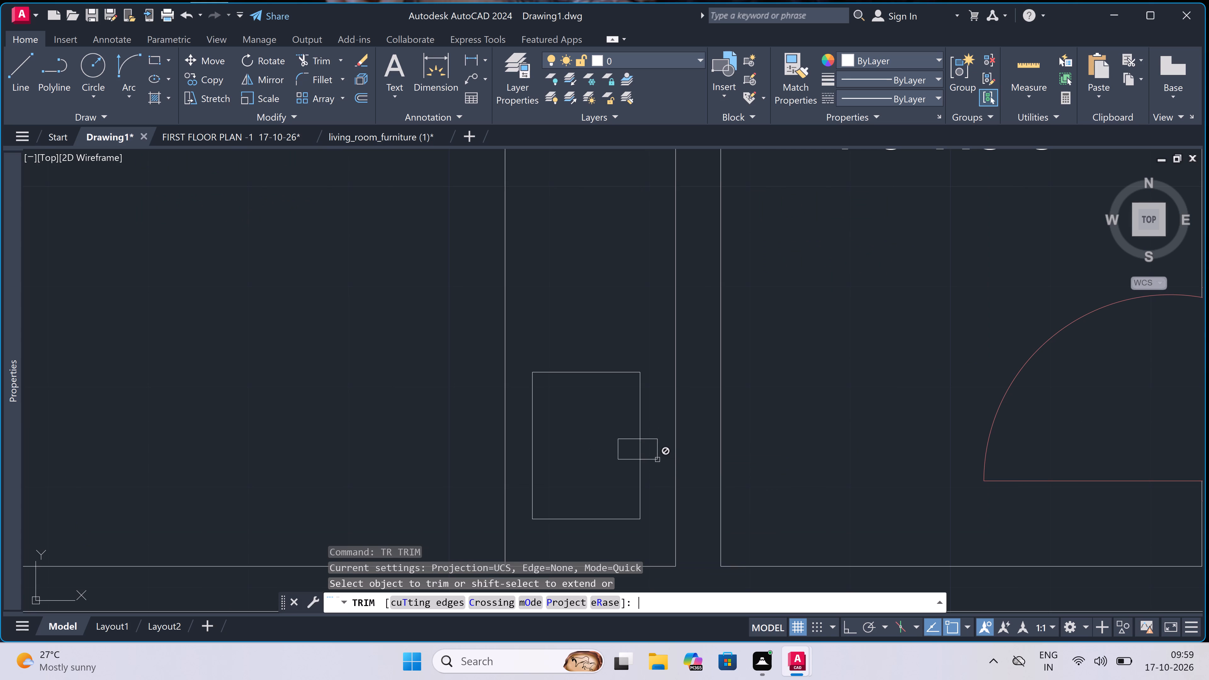
pyautogui.scroll(2, 645, 445)
pyautogui.click(645, 445)
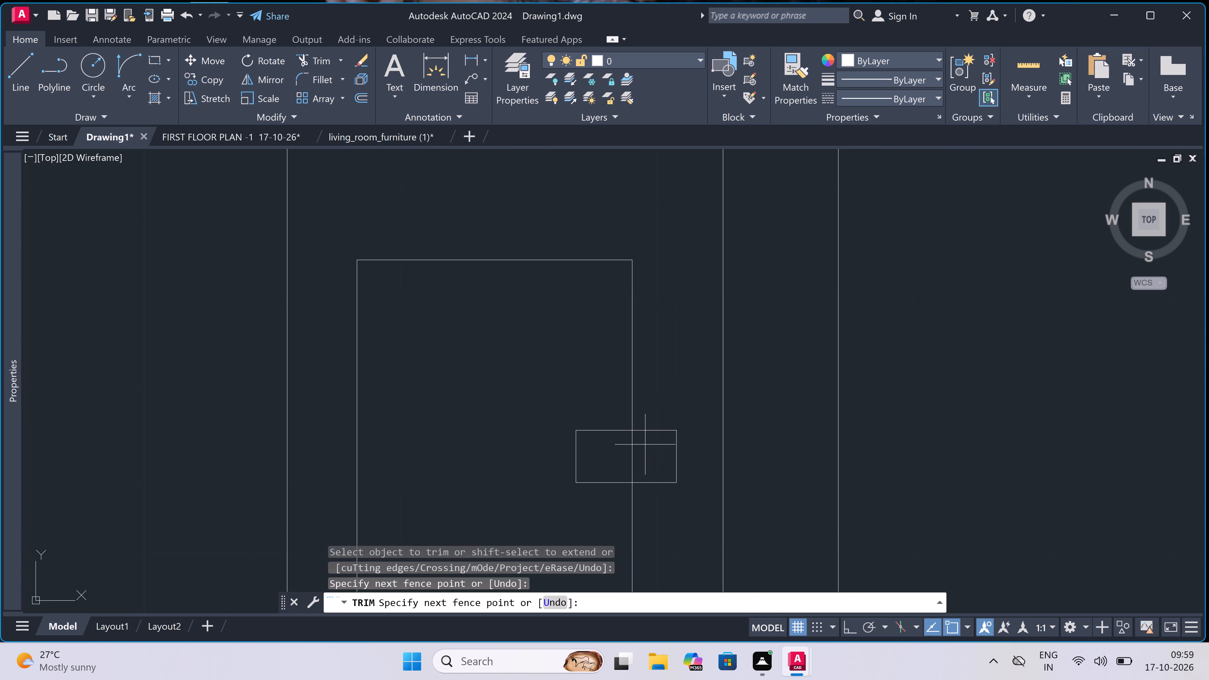
pyautogui.click(624, 446)
pyautogui.scroll(-4, 624, 446)
pyautogui.scroll(2, 602, 459)
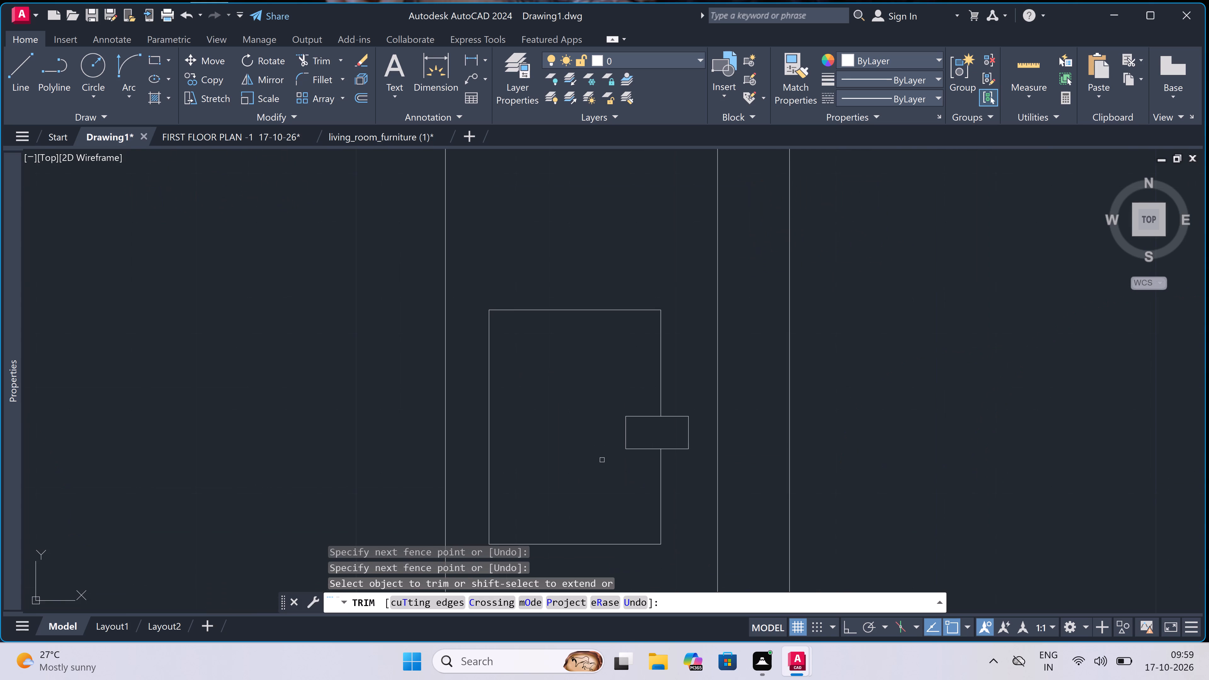
pyautogui.press('Escape')
# Draw a small drain circle inside the sink basin, west of the tap rectangle.
pyautogui.write('C')
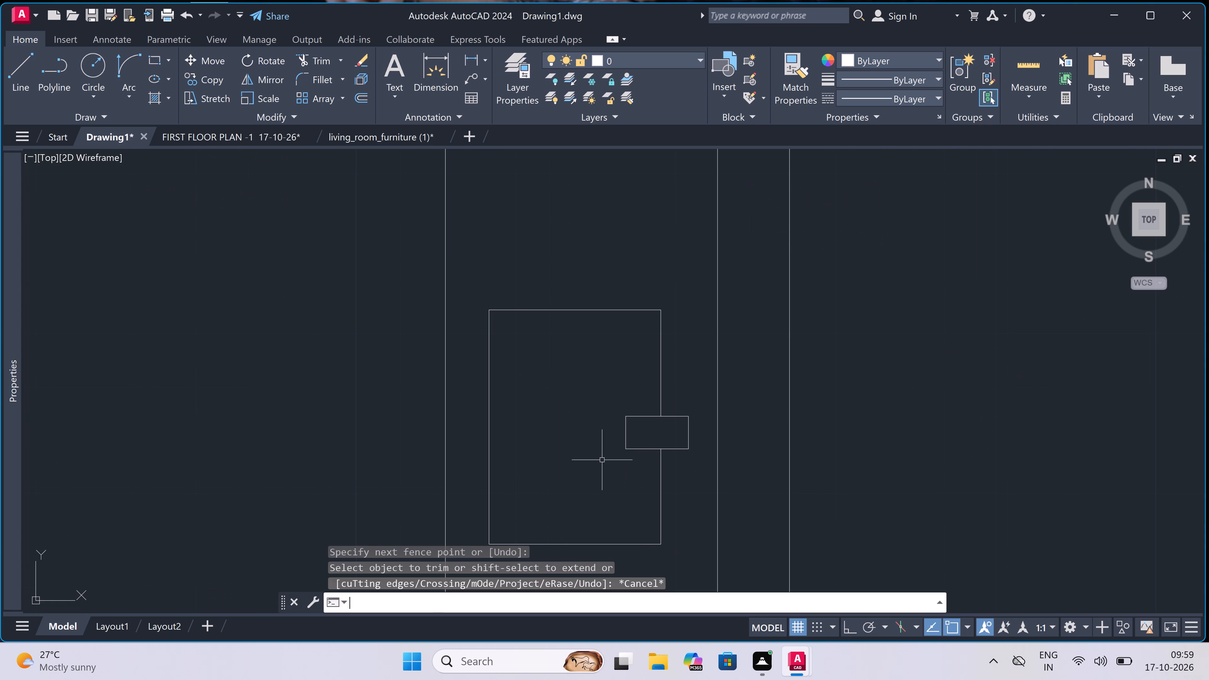
pyautogui.press('space')
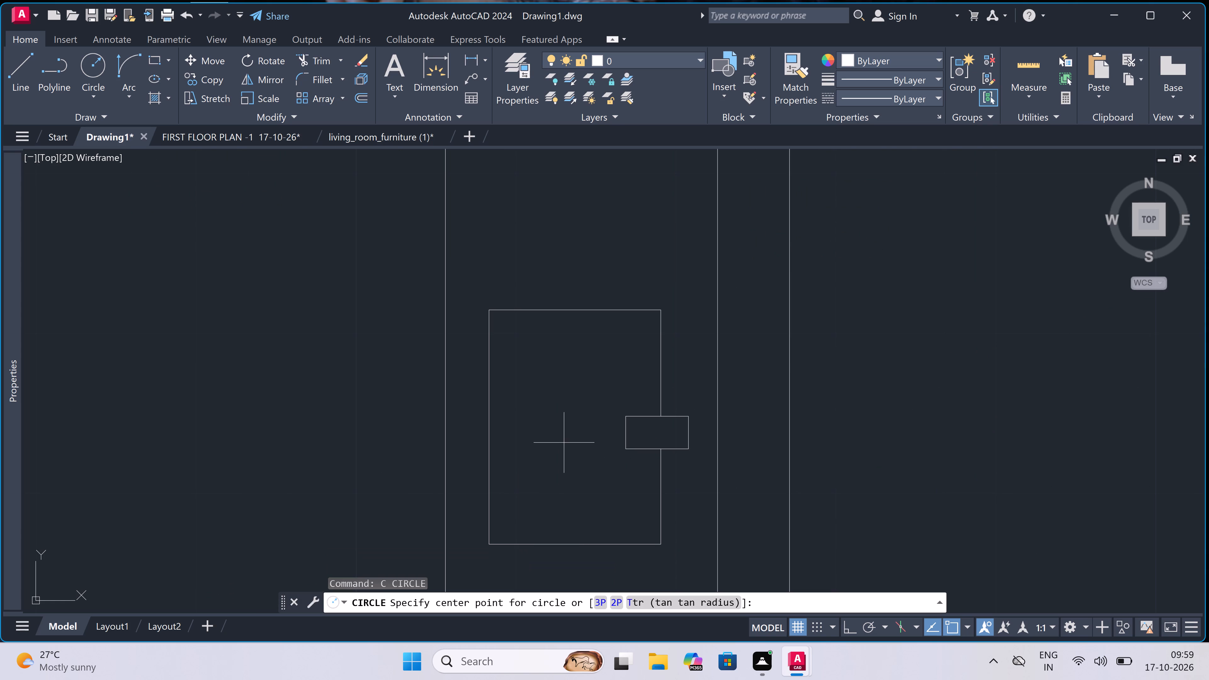
pyautogui.click(549, 432)
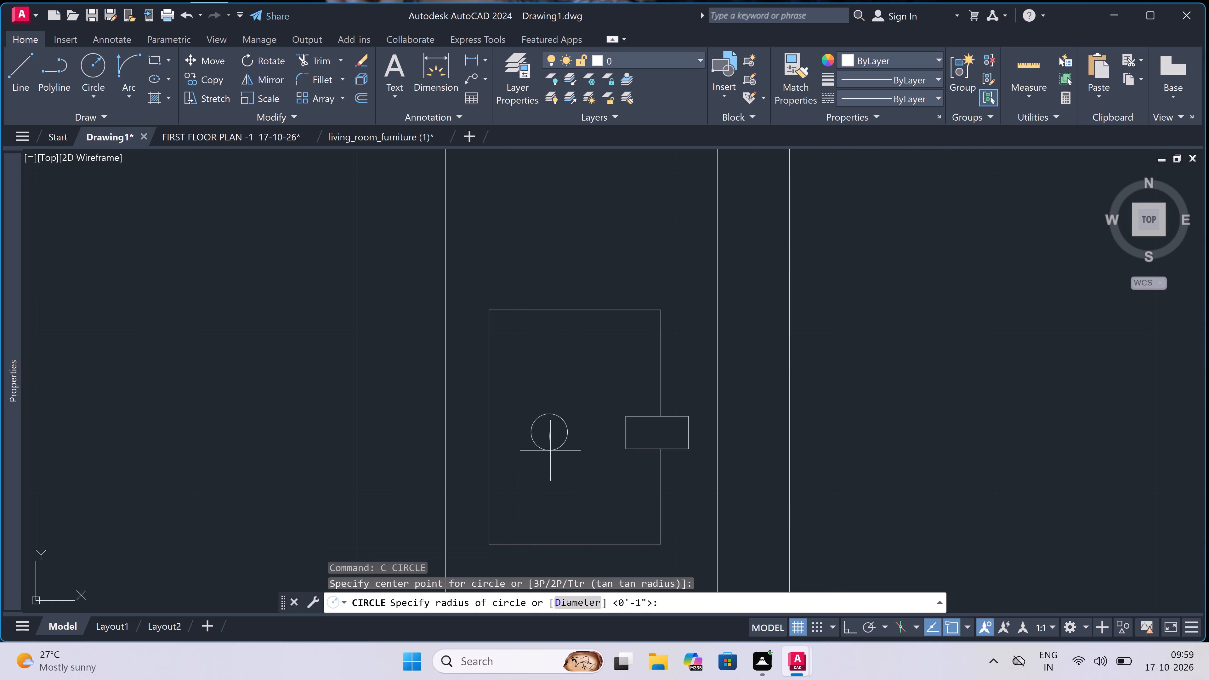
pyautogui.click(550, 448)
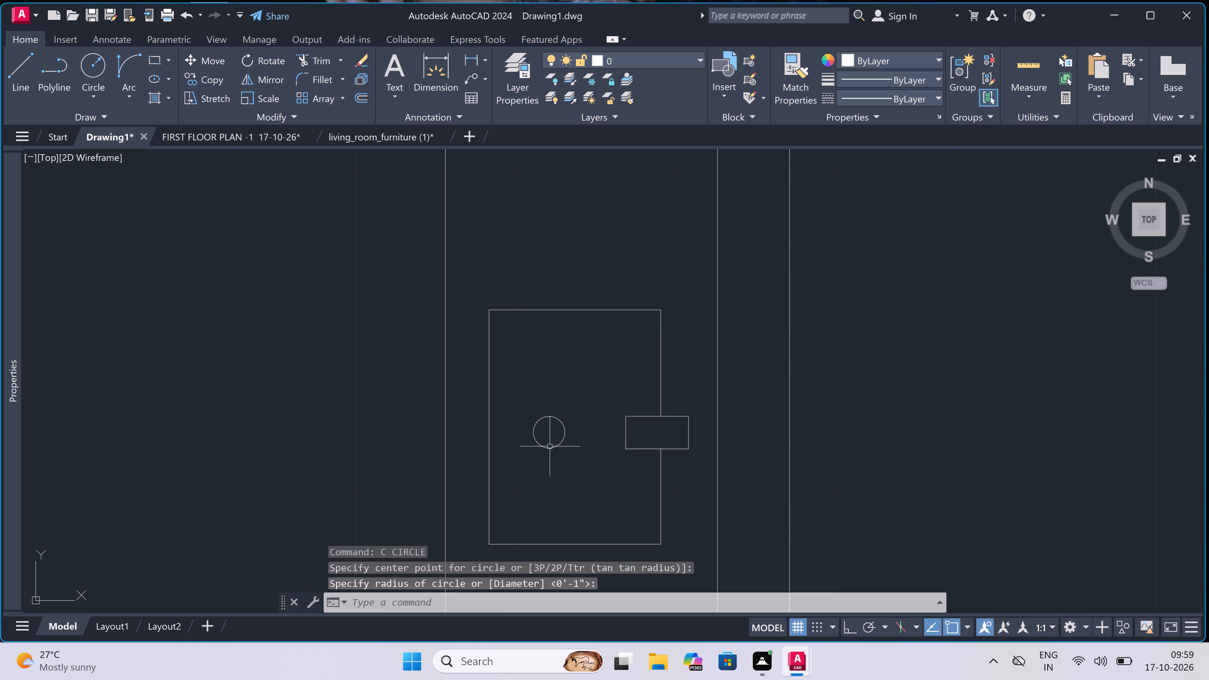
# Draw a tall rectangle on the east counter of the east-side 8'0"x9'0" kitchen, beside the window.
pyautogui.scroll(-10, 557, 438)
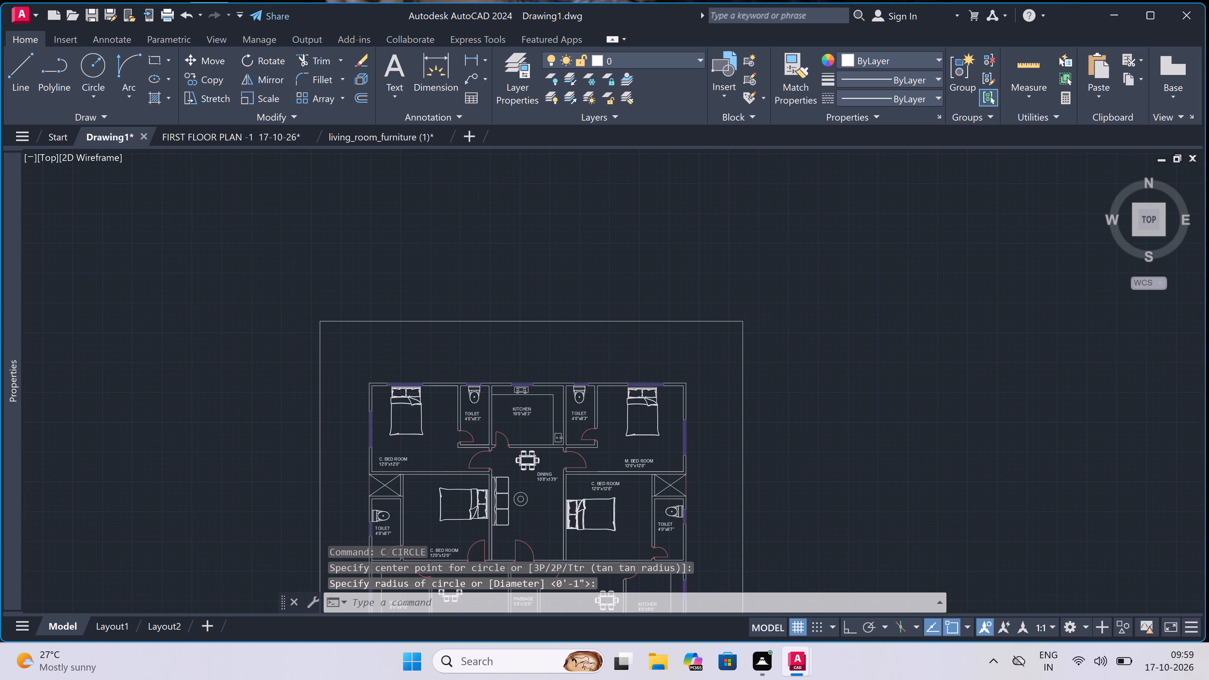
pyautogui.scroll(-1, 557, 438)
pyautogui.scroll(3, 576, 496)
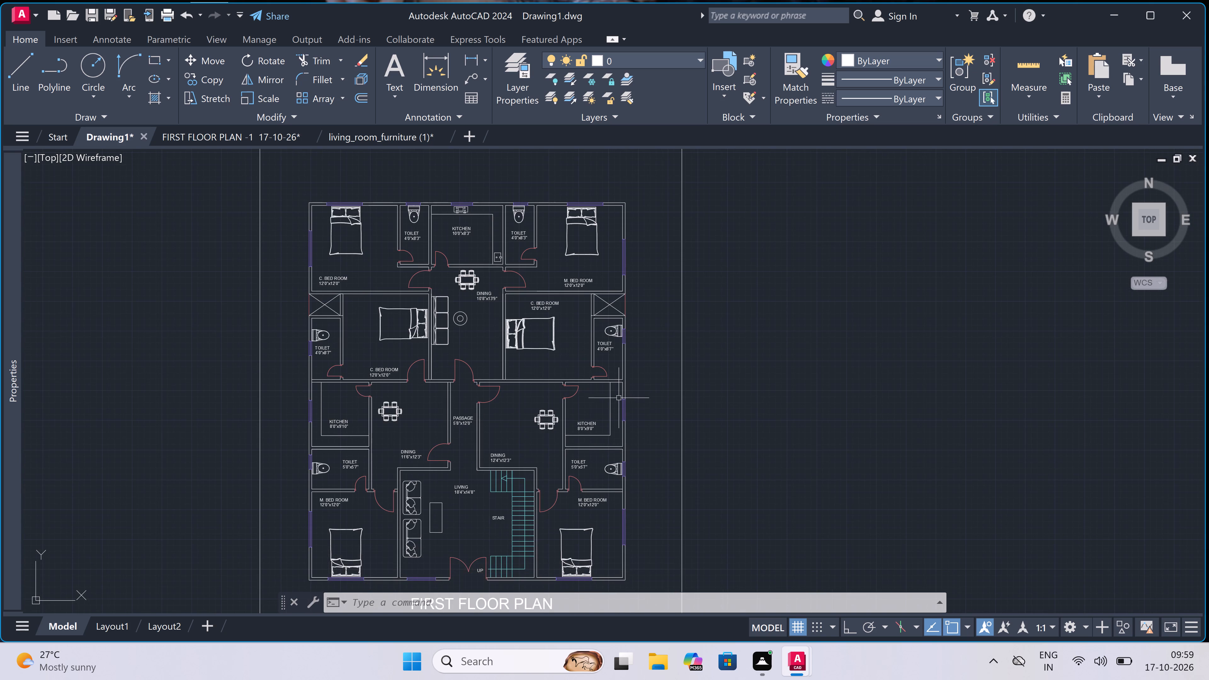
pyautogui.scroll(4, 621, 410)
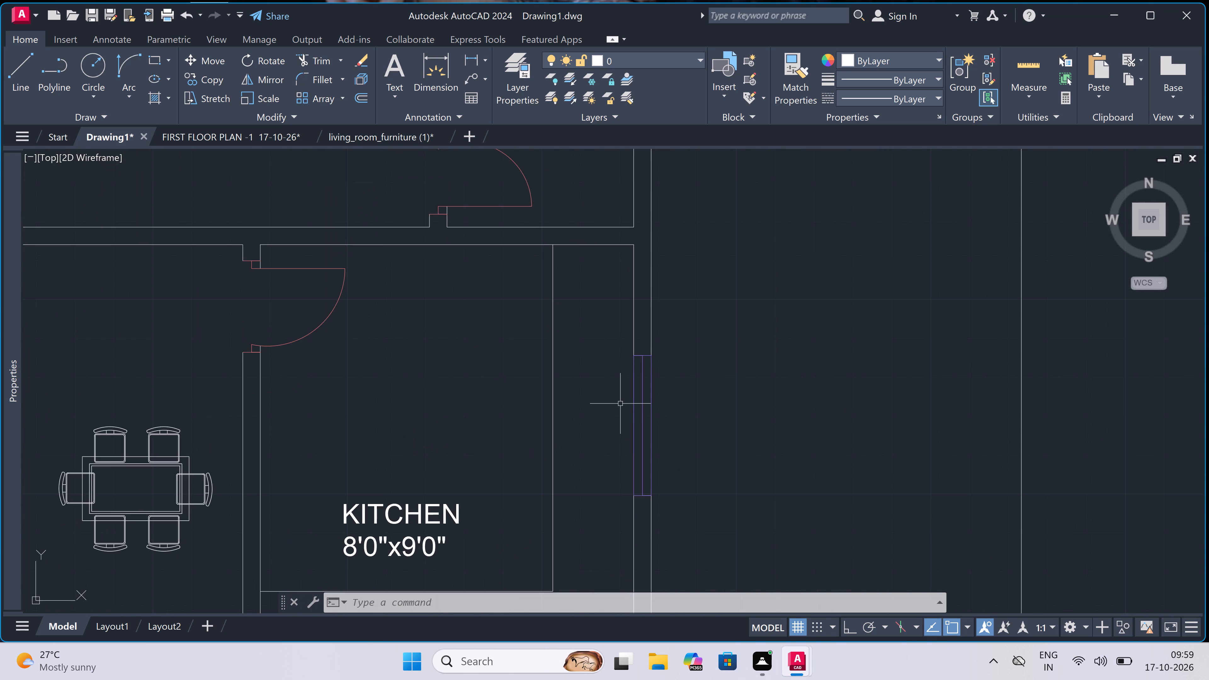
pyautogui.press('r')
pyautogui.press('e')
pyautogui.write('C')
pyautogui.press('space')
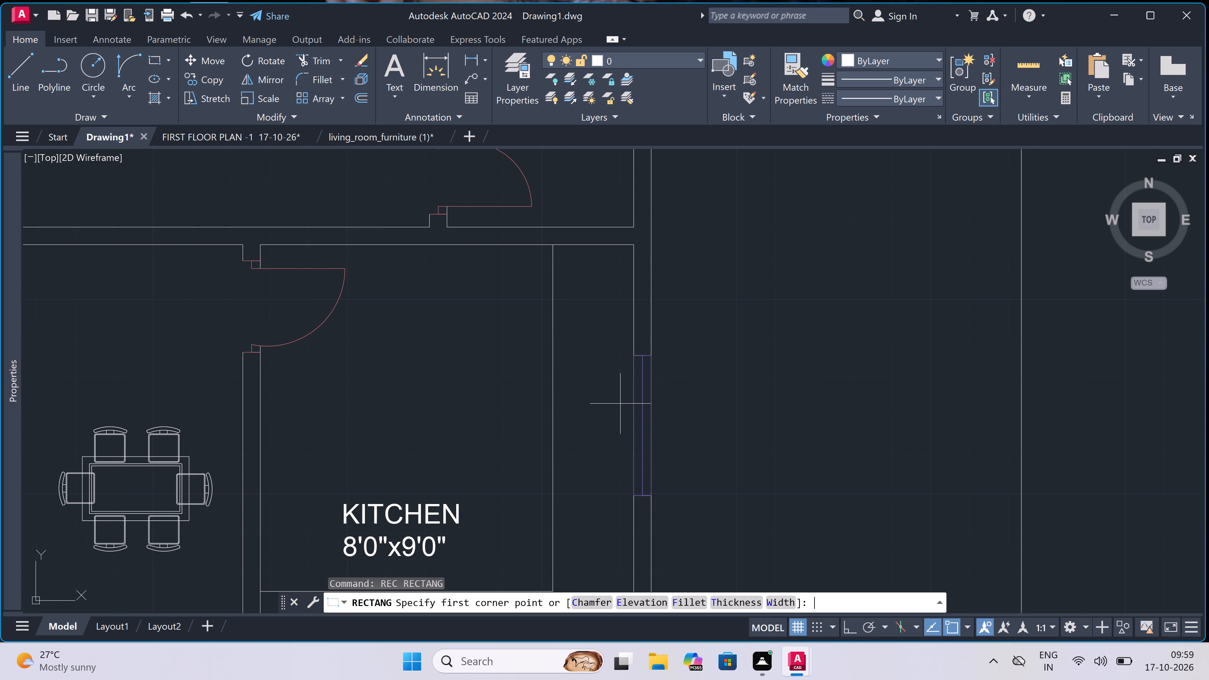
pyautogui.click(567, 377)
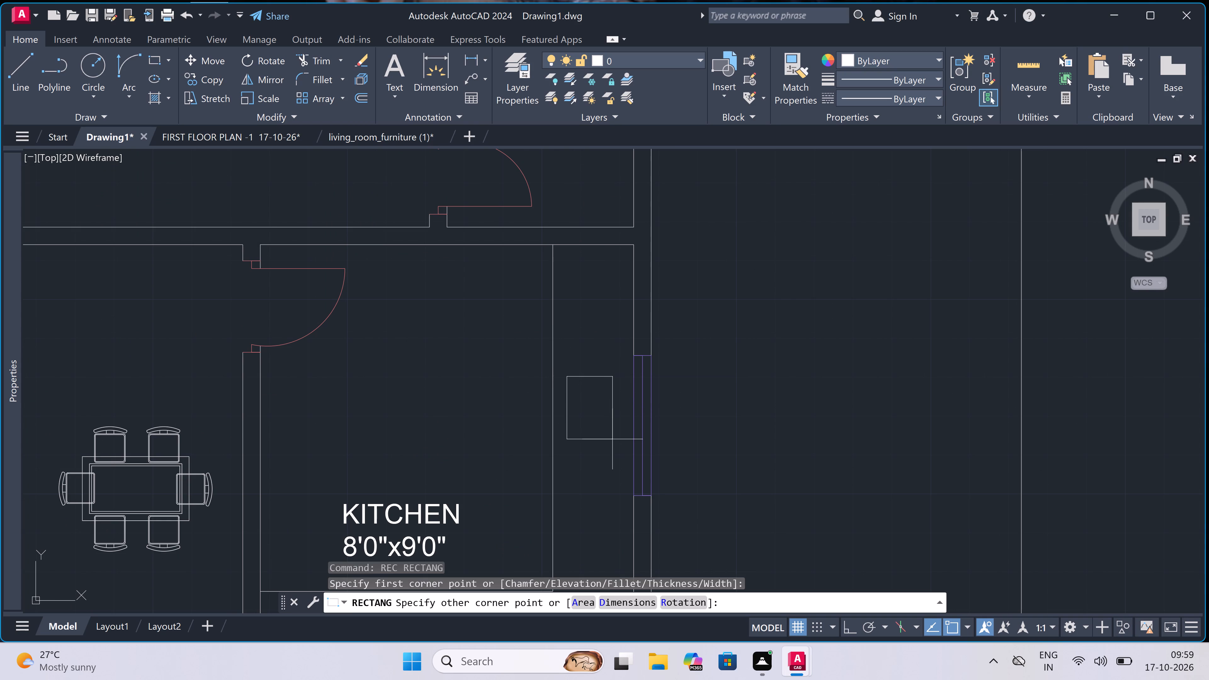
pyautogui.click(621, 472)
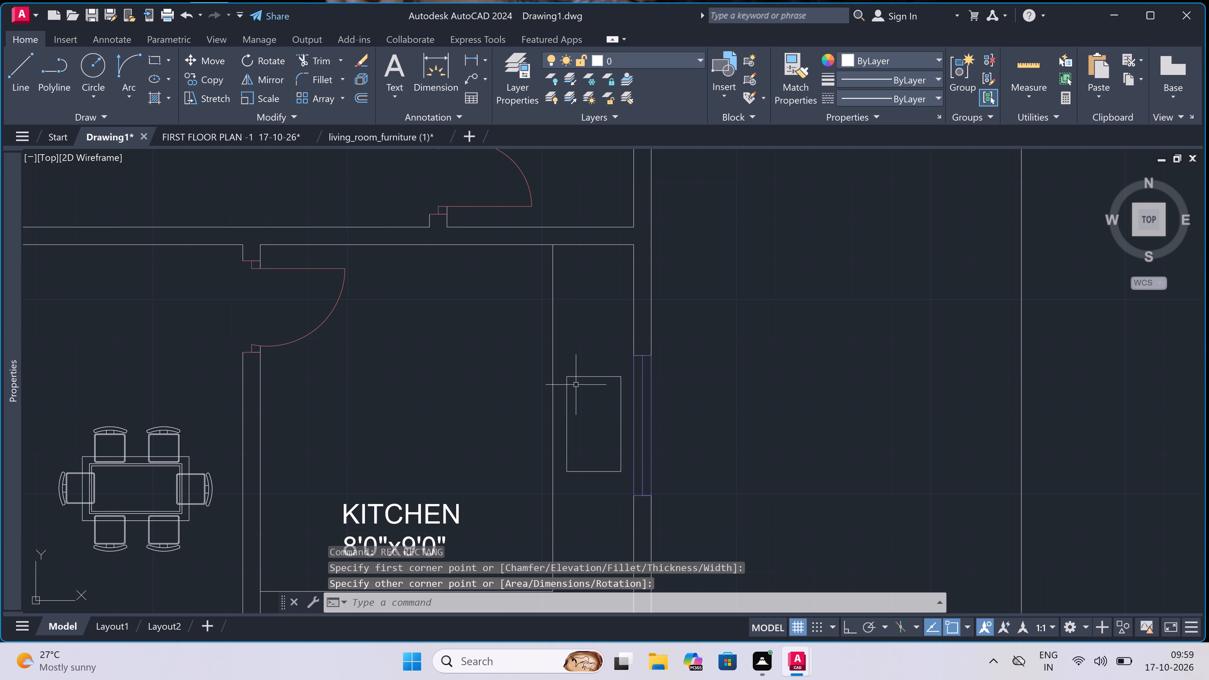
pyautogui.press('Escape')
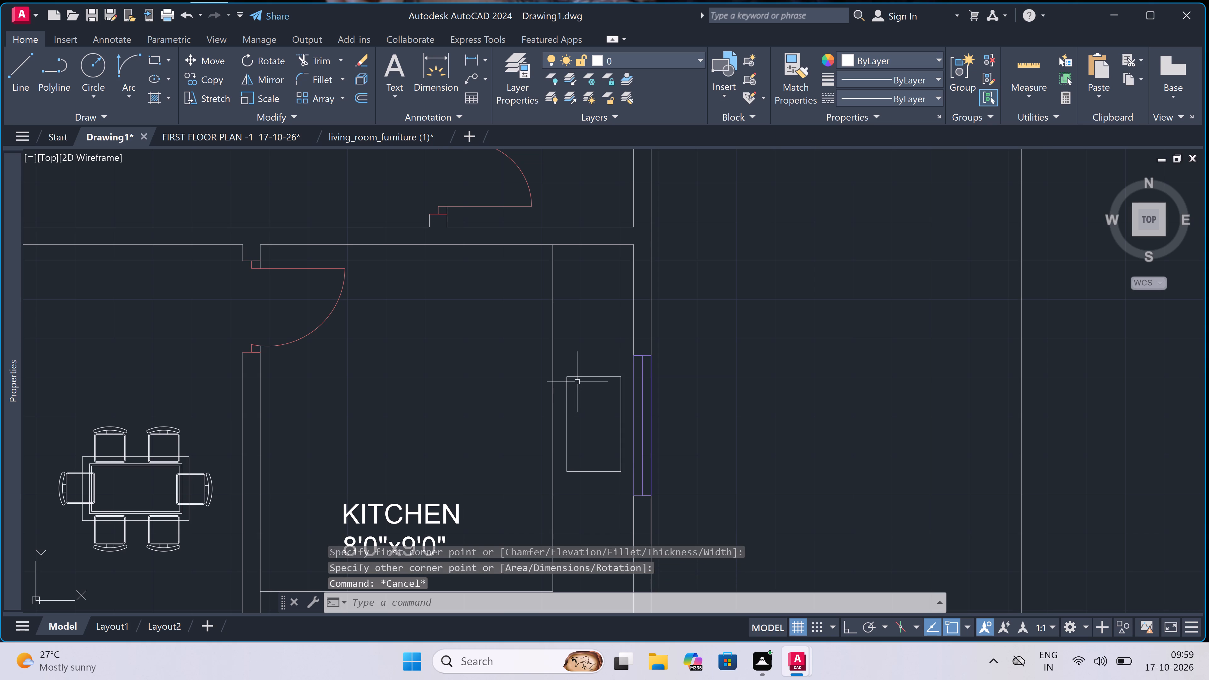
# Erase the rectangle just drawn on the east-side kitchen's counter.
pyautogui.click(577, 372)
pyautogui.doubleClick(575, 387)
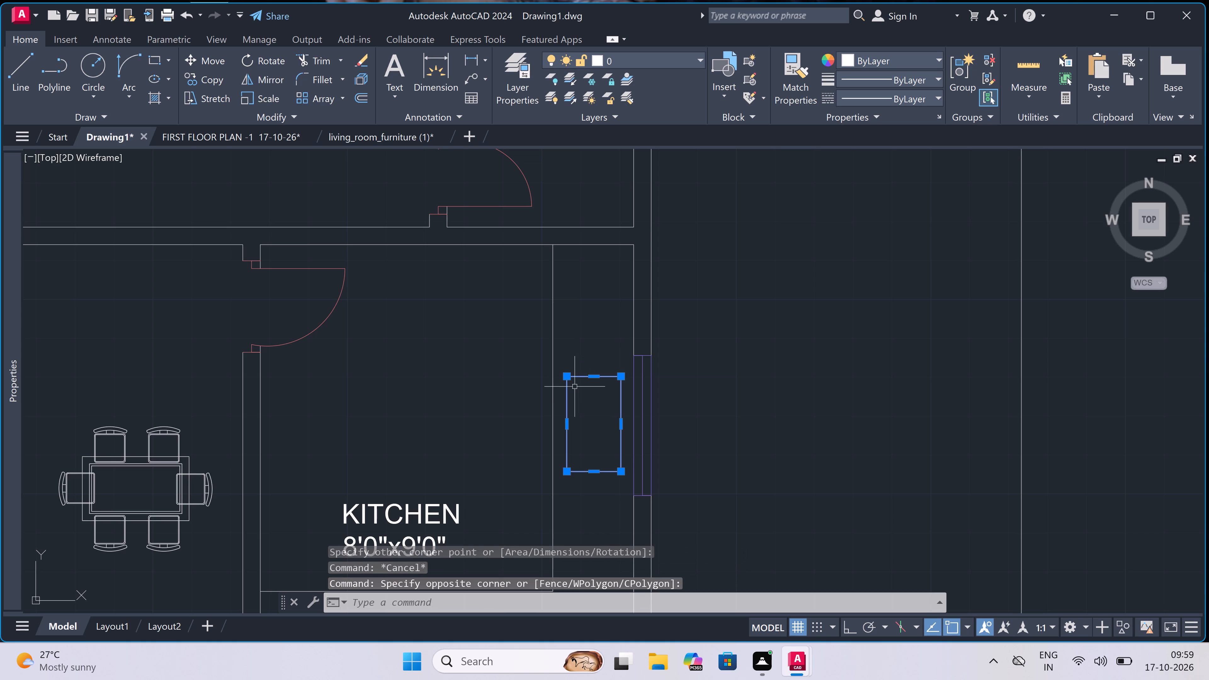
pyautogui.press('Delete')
# Draw a rectangular stove body on the east-side 8'0"x9'0" kitchen's counter beside the window, set in from the counter's front edge.
pyautogui.write('REC')
pyautogui.press('space')
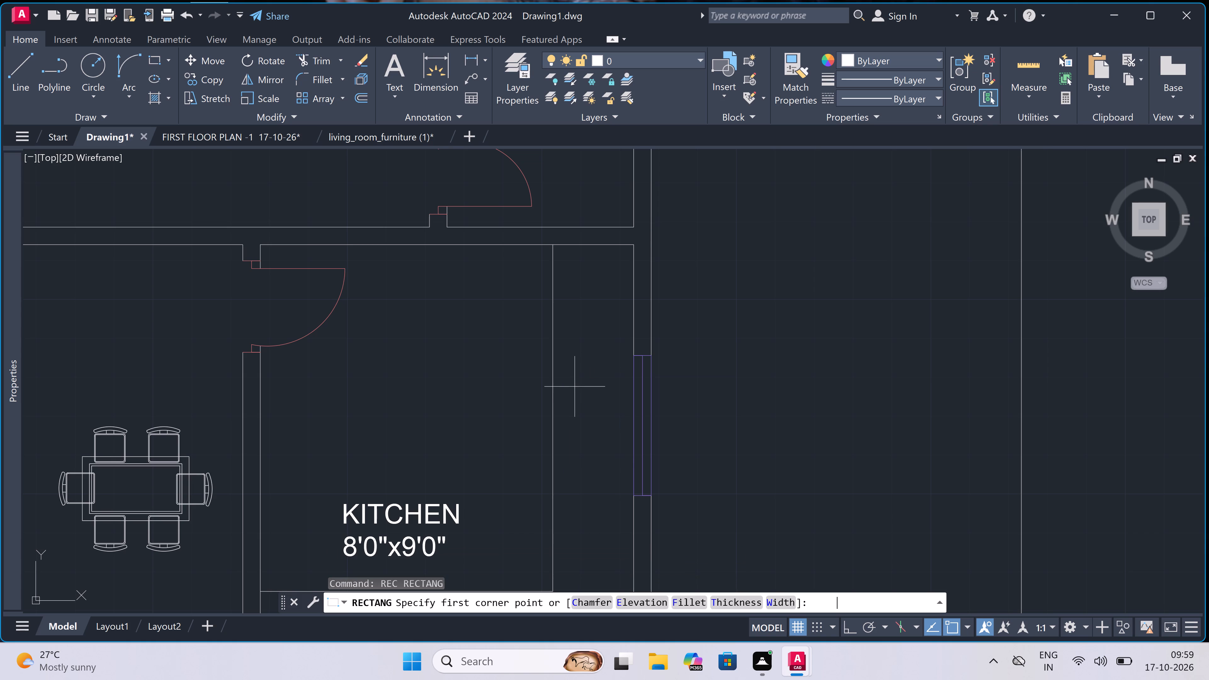
pyautogui.click(573, 377)
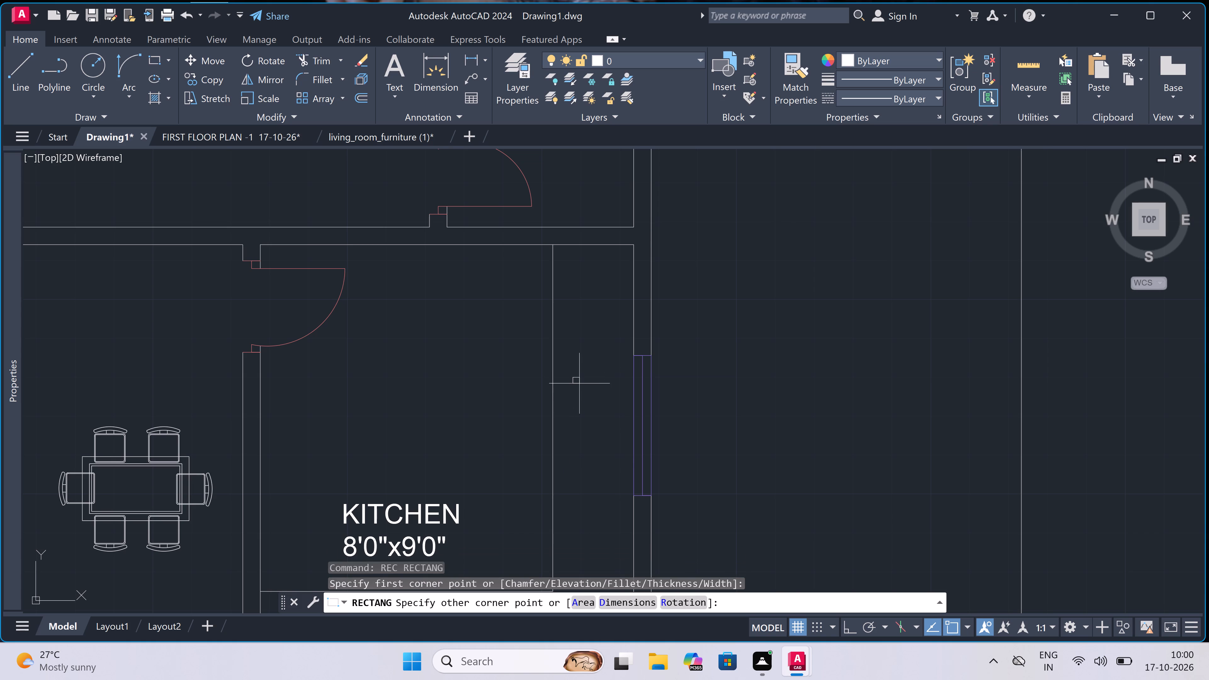
pyautogui.click(623, 465)
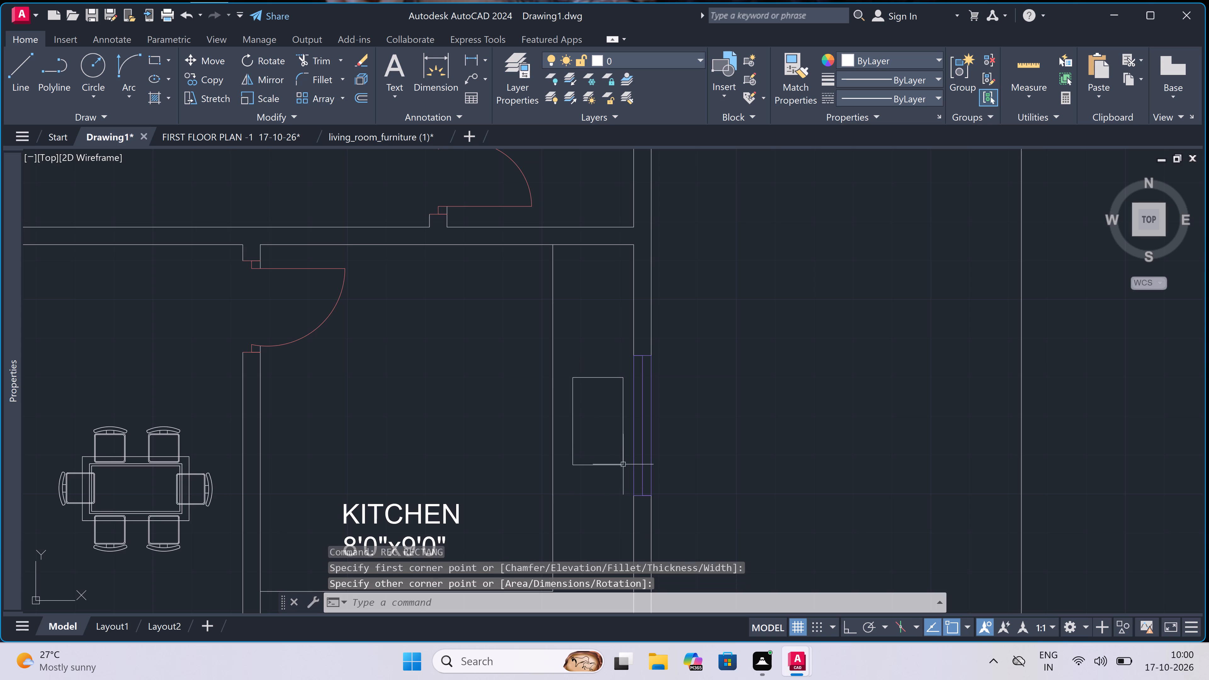
# Draw a small knob rectangle against the outside of the stove body's west edge, near its north end.
pyautogui.press('space')
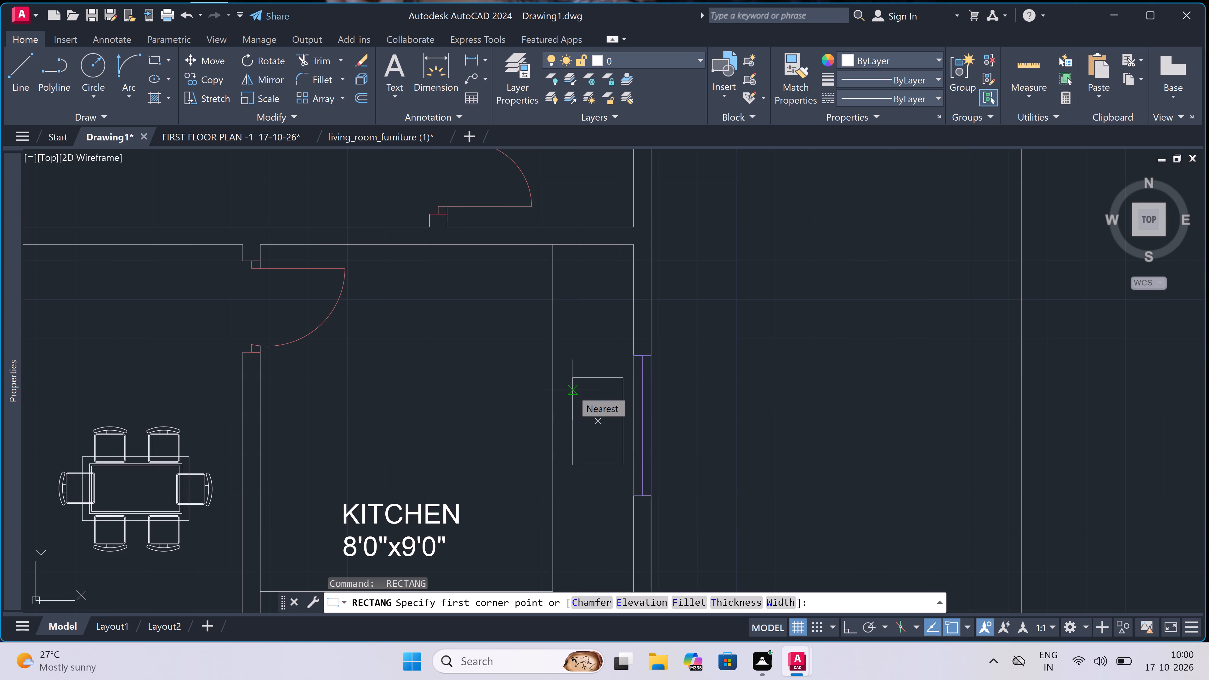
pyautogui.scroll(2, 570, 390)
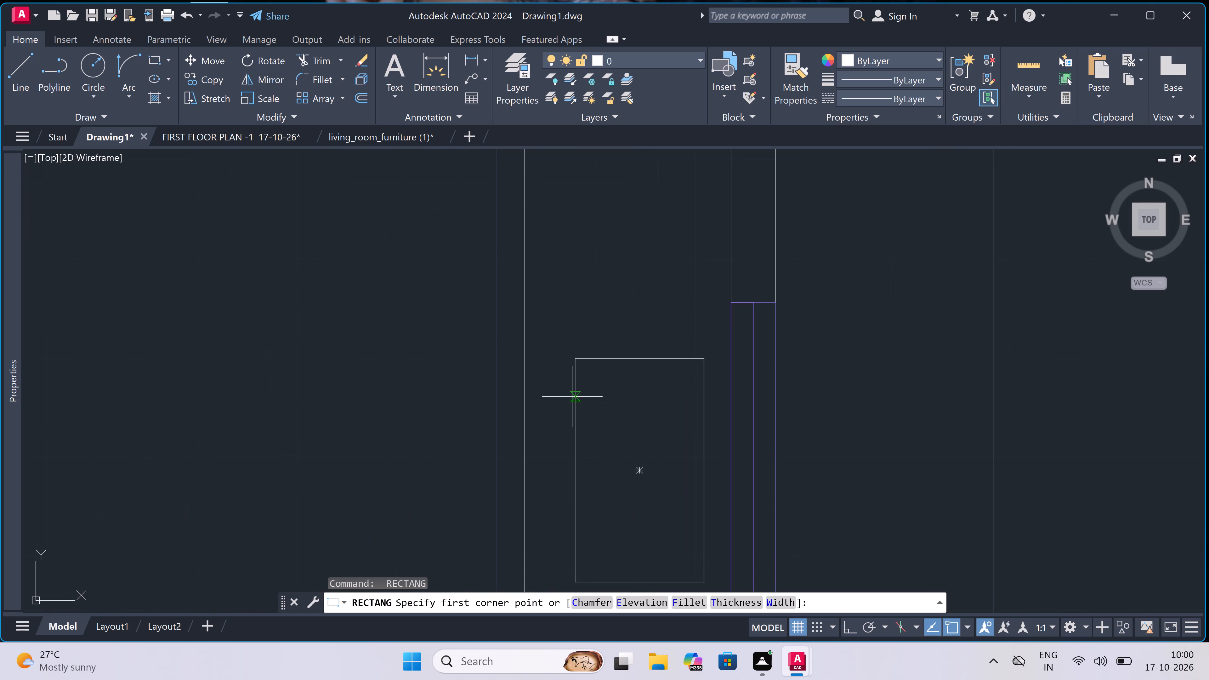
pyautogui.doubleClick(572, 397)
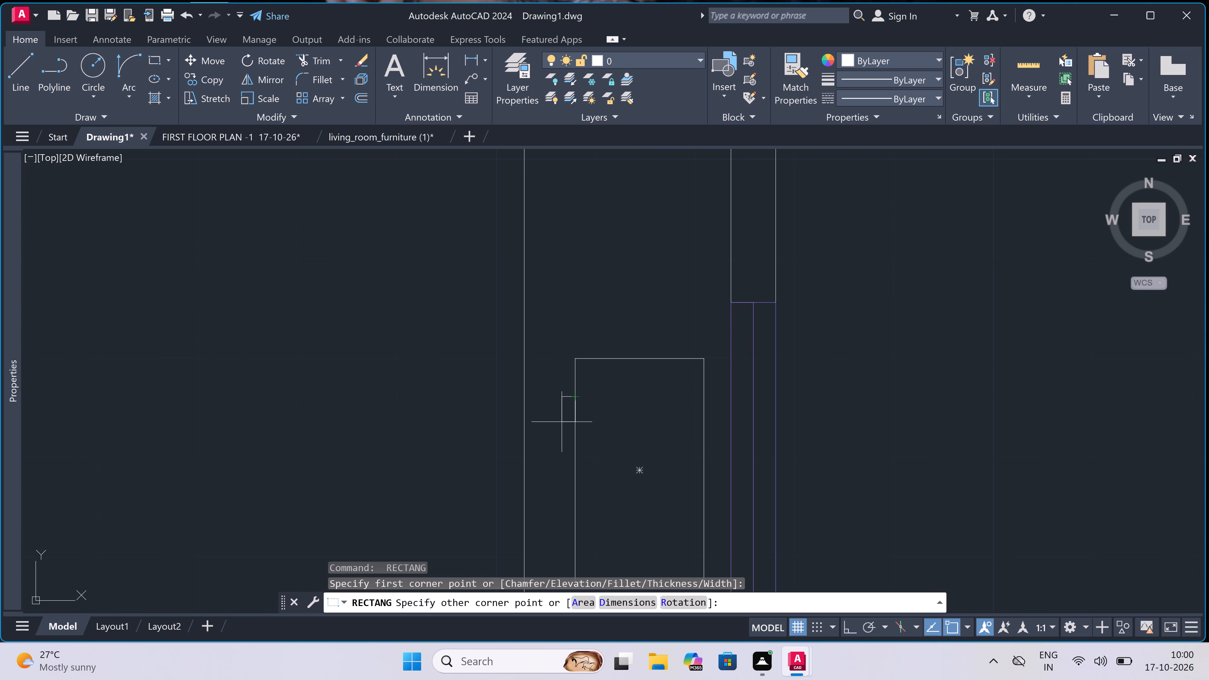
pyautogui.click(560, 422)
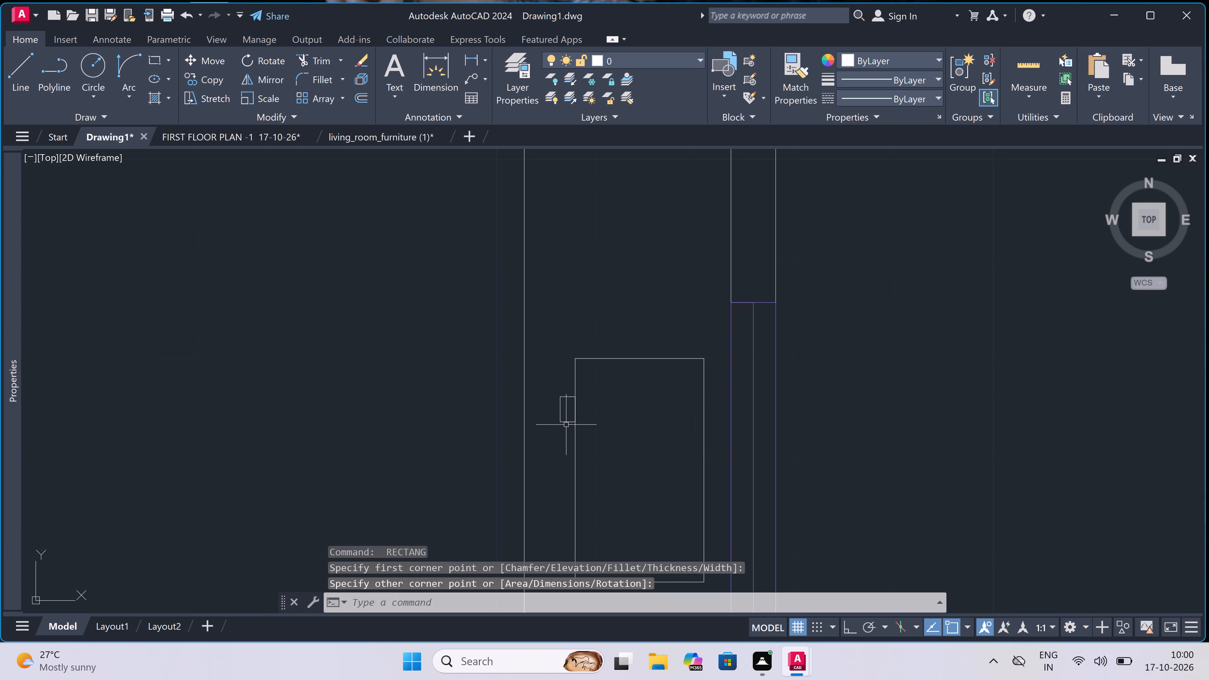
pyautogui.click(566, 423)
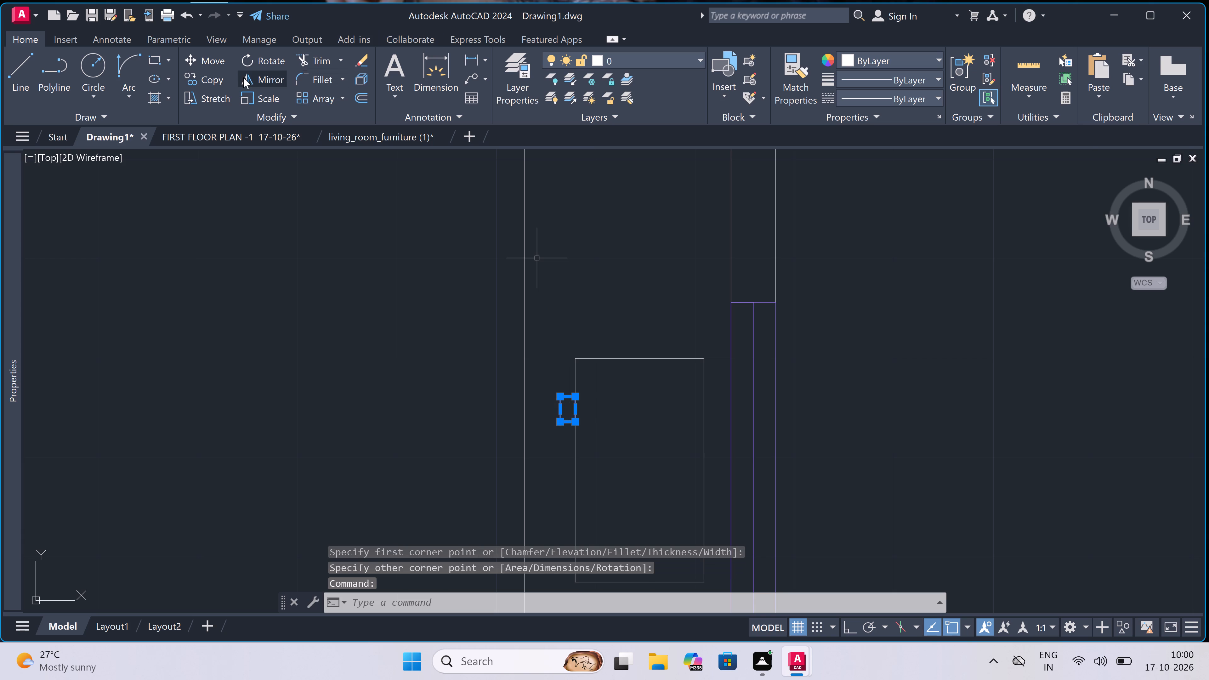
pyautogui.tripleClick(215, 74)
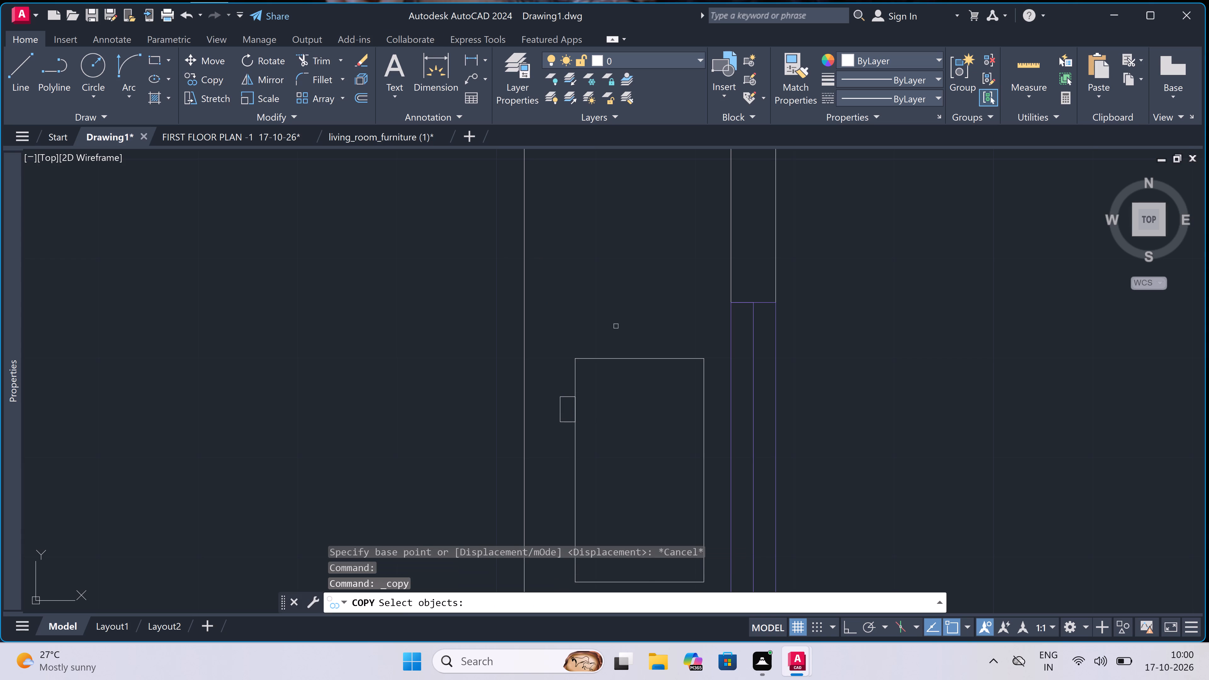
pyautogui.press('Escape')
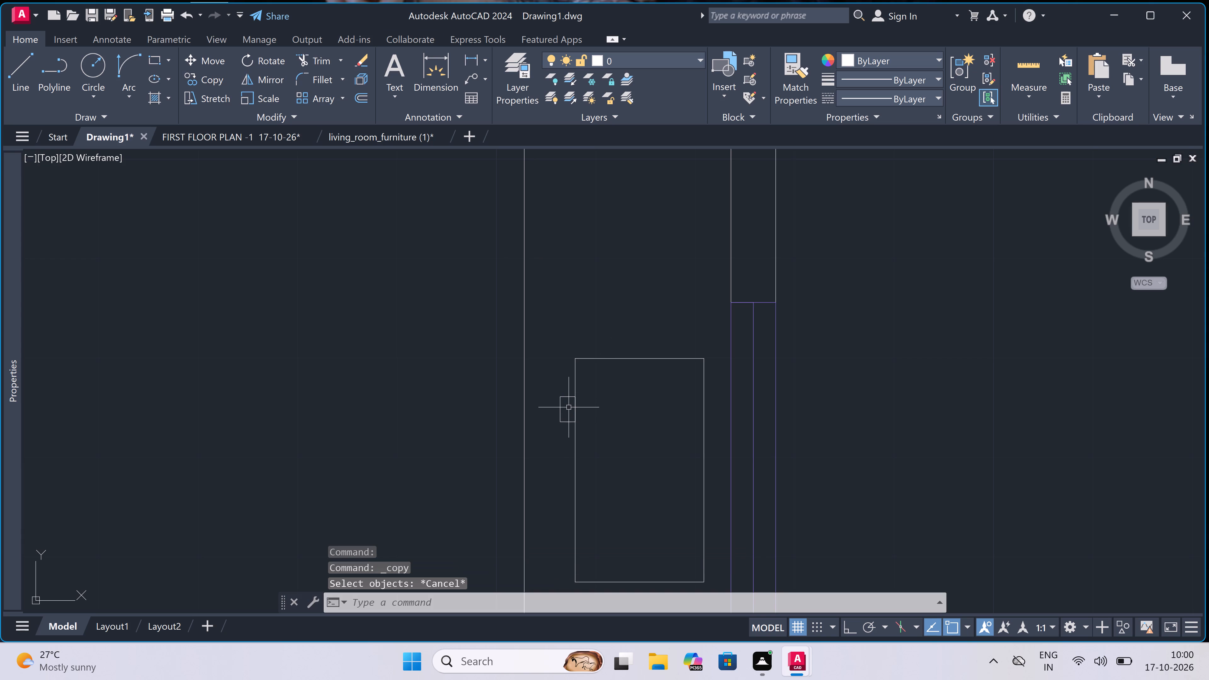
# Copy the stove's knob rectangle straight south along the stove body's west edge, placing the copy near its south end.
pyautogui.click(565, 396)
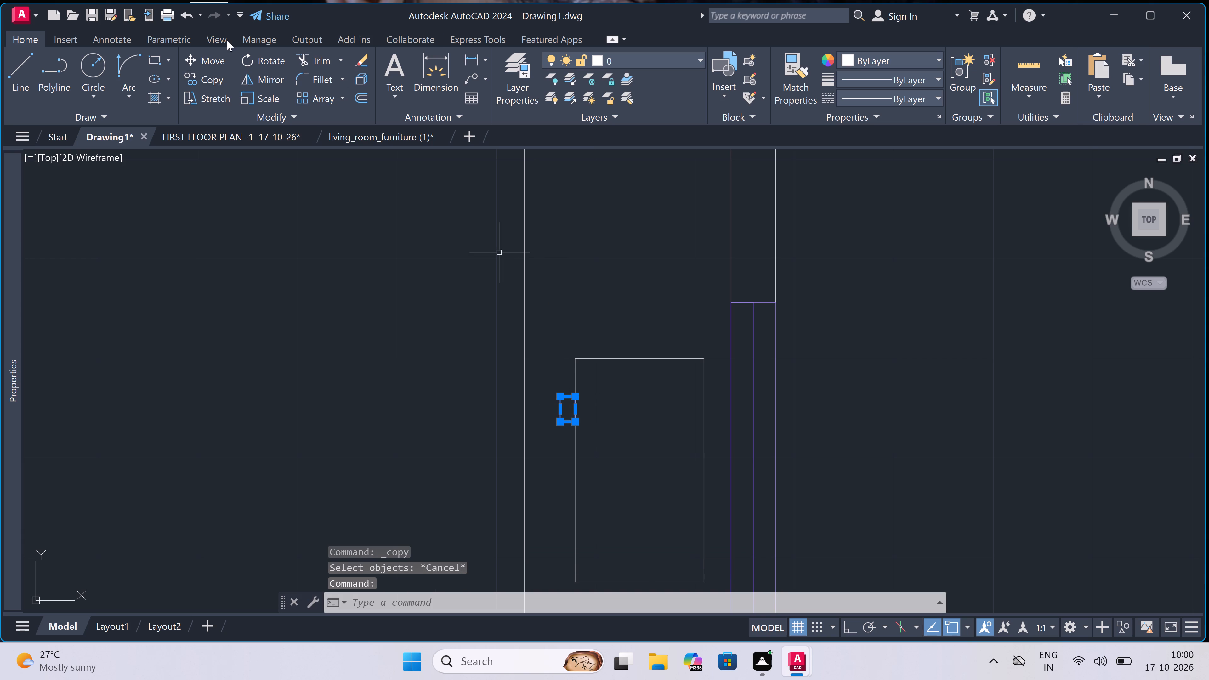
pyautogui.click(205, 74)
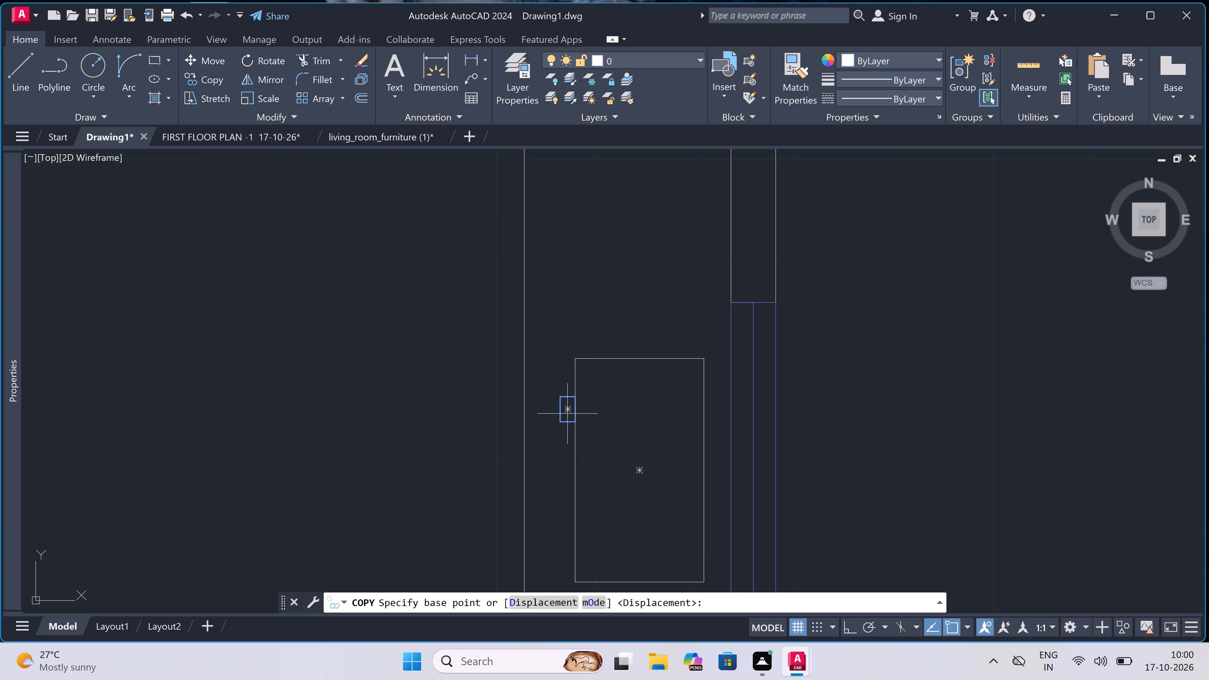
pyautogui.click(576, 421)
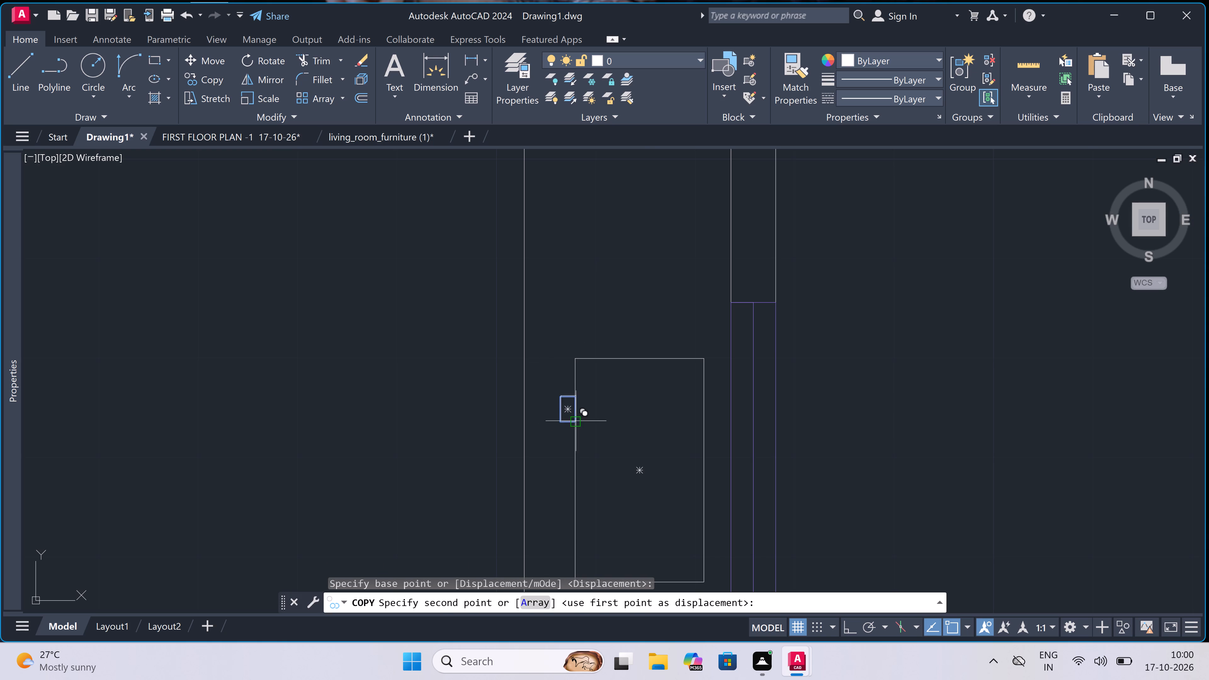
pyautogui.scroll(-1, 580, 546)
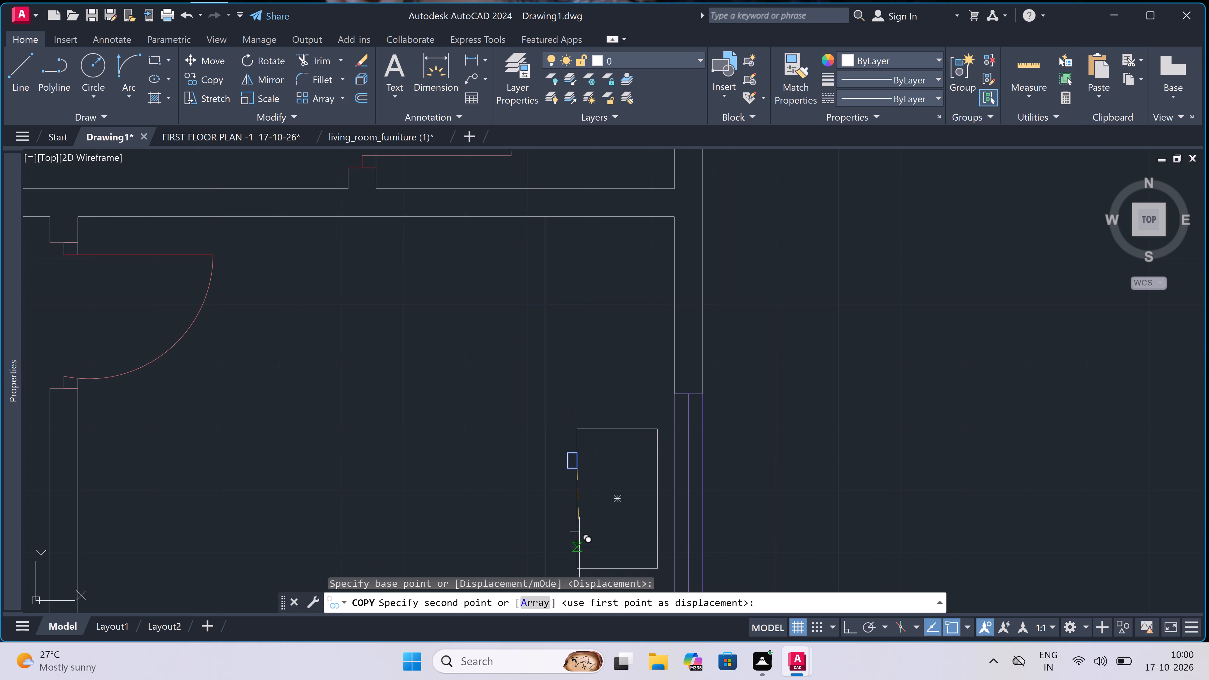
pyautogui.scroll(2, 576, 563)
pyautogui.scroll(-2, 606, 463)
pyautogui.scroll(1, 606, 472)
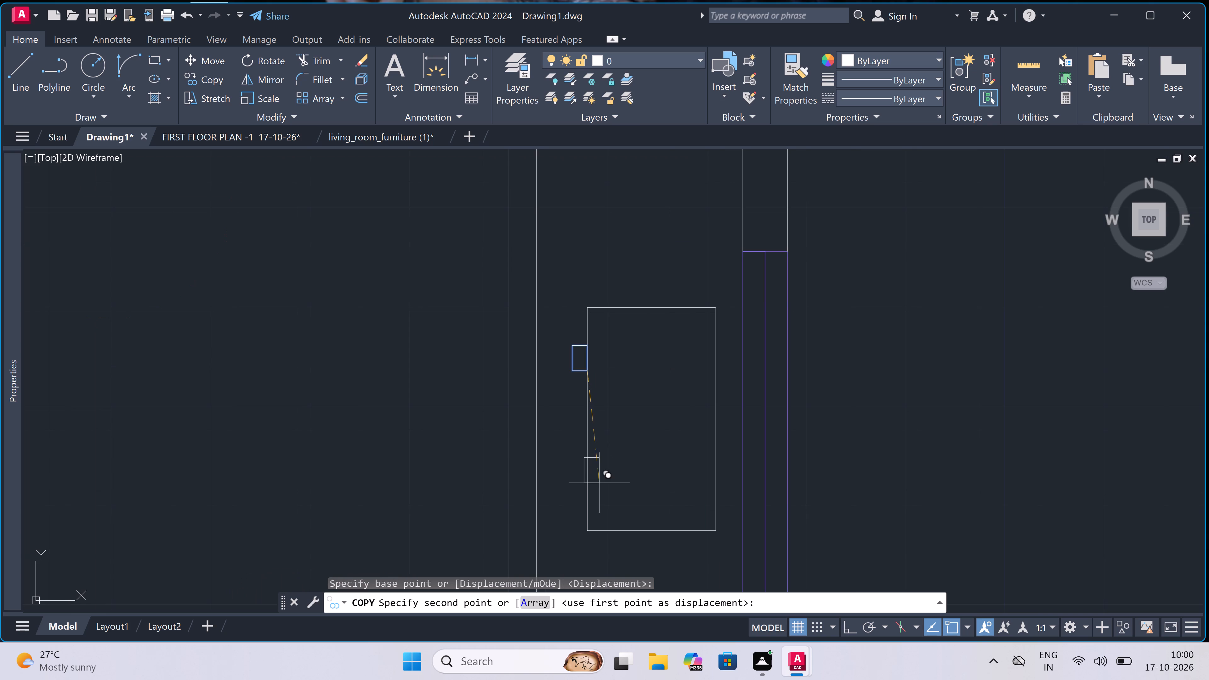
pyautogui.press('F8')
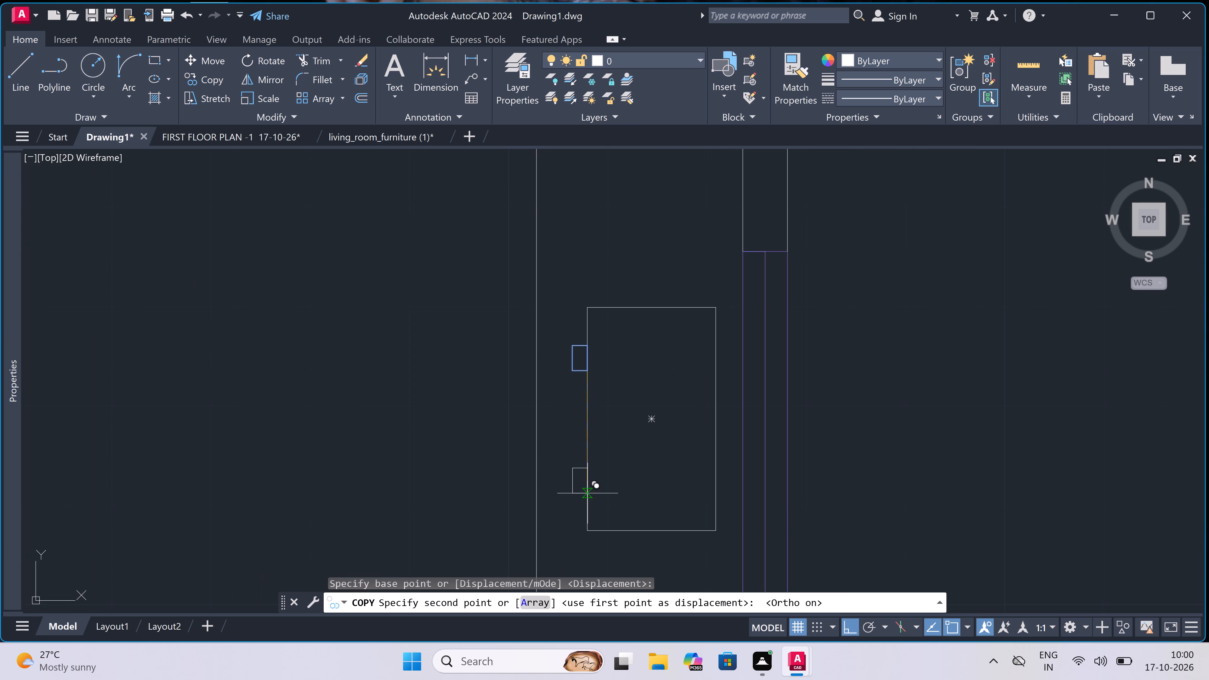
pyautogui.doubleClick(586, 489)
pyautogui.press('Escape')
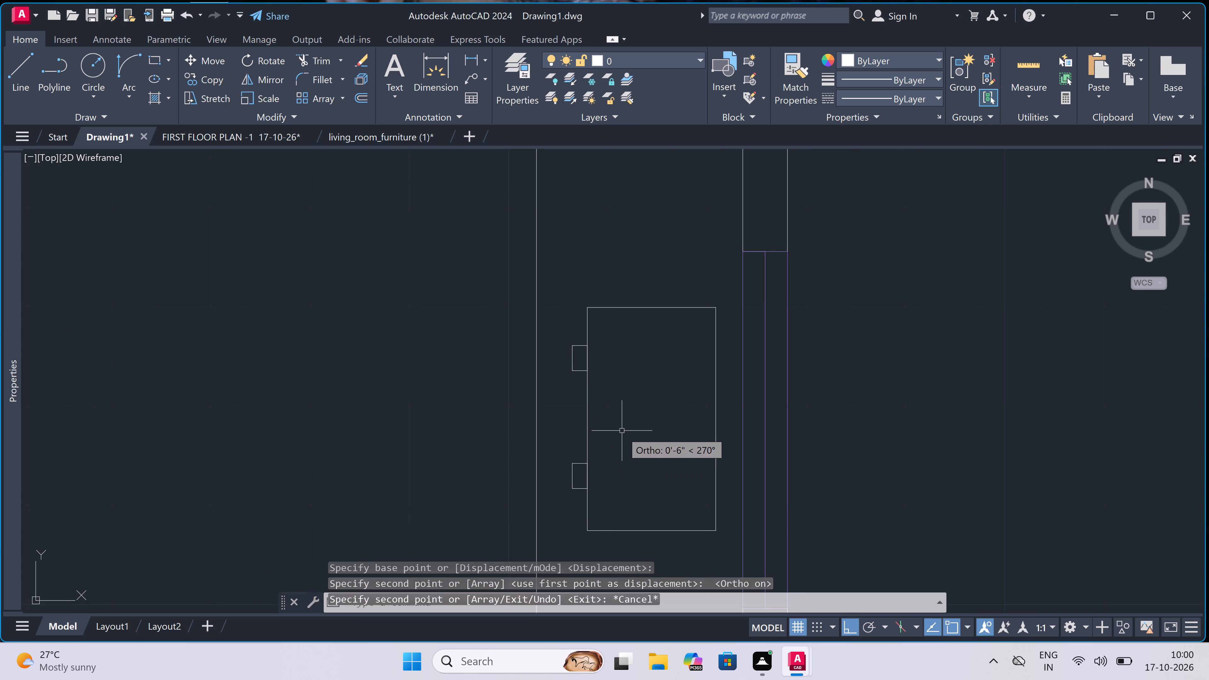
# Draw a burner circle of about 1 inch radius inside the stove body's northwest corner, beside the north knob.
pyautogui.press('c')
pyautogui.press('space')
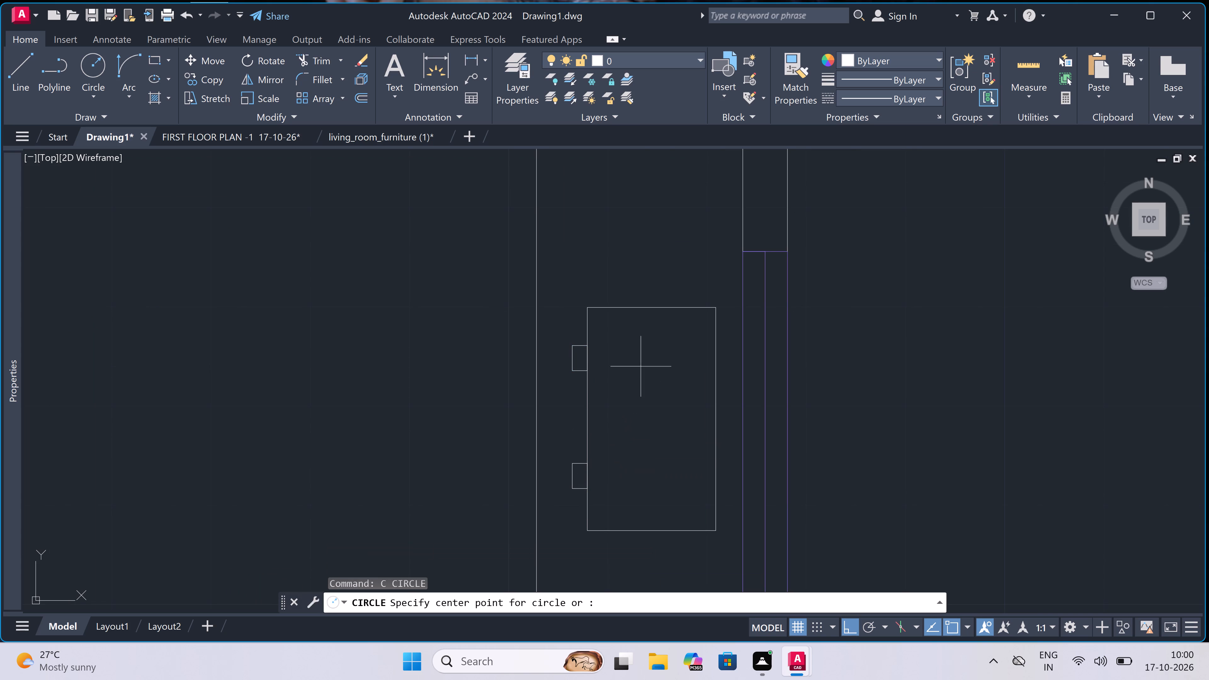
pyautogui.click(616, 351)
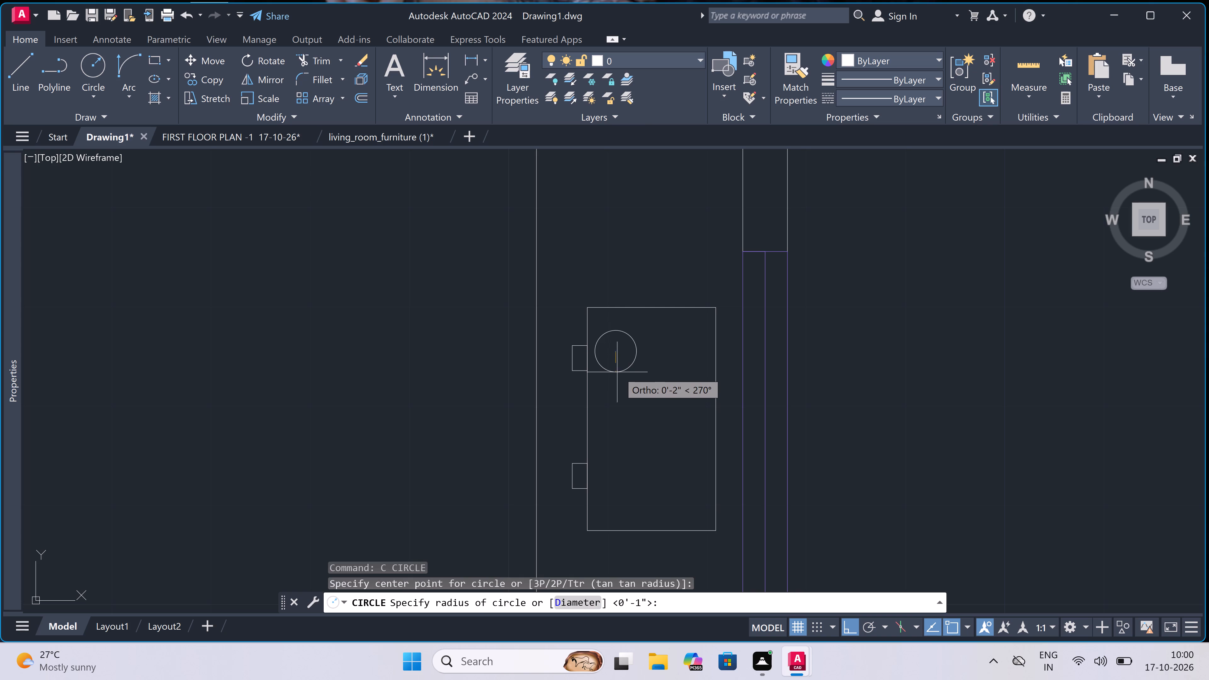
pyautogui.click(619, 365)
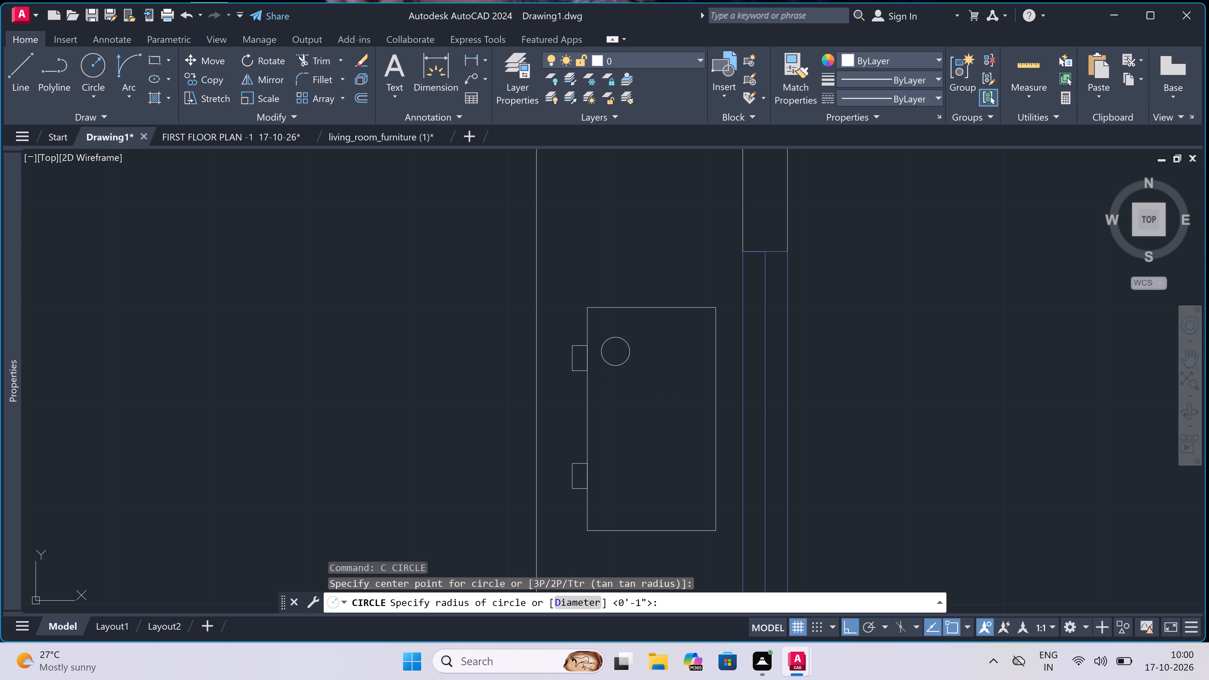
# Copy the burner circle to the stove body's southwest, northeast and southeast corners, making a two-by-two burner layout.
pyautogui.click(619, 365)
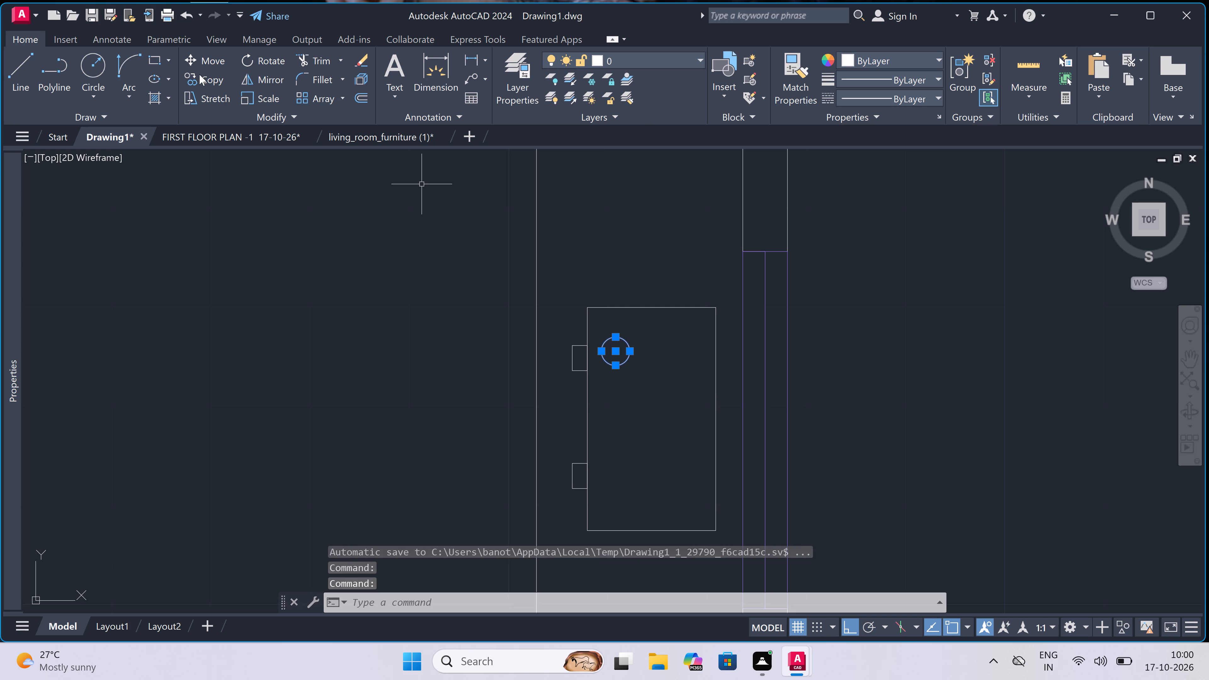
pyautogui.click(215, 77)
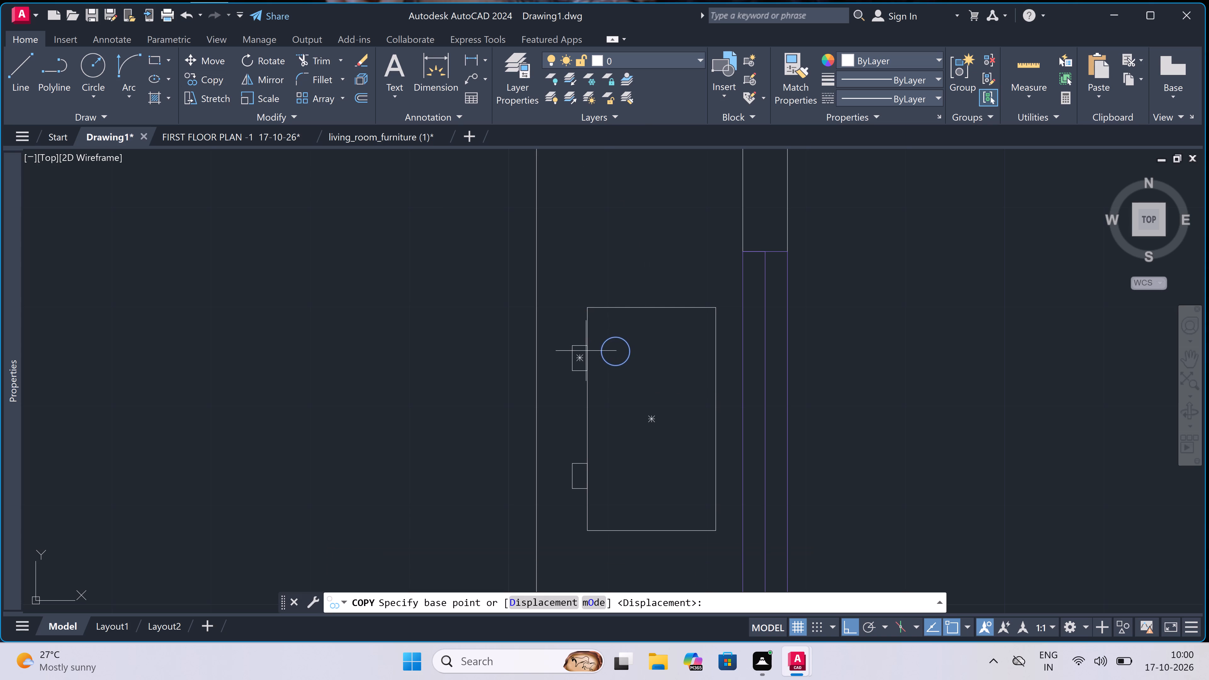
pyautogui.click(614, 353)
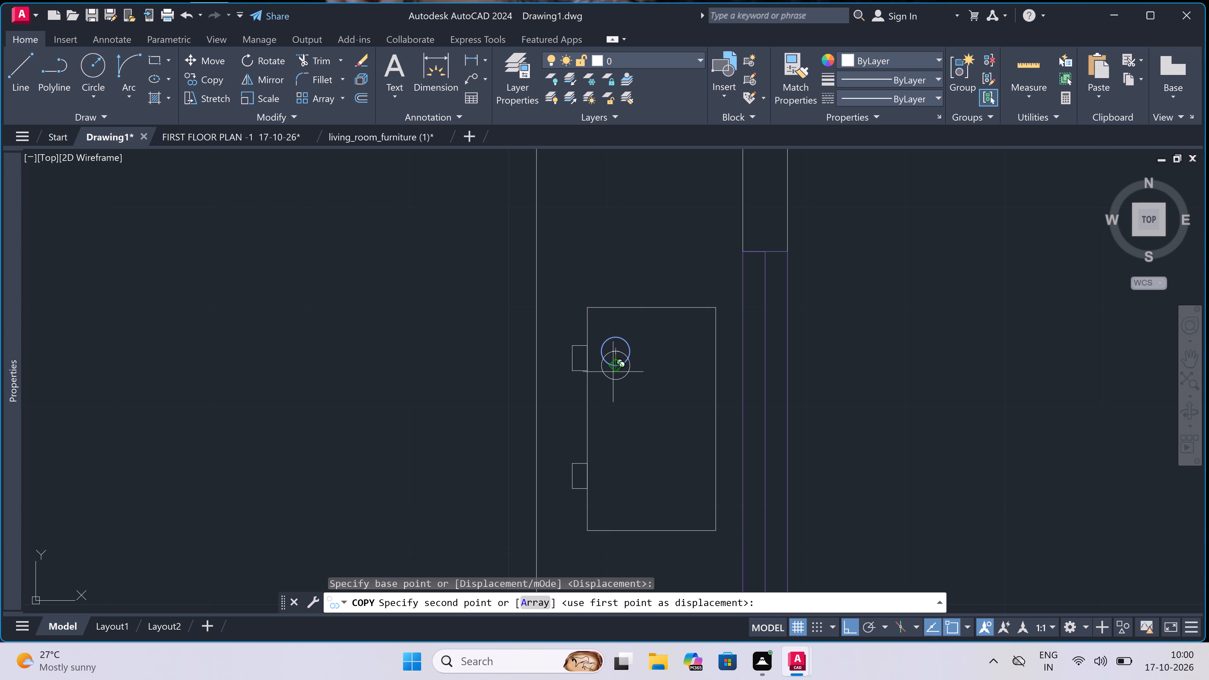
pyautogui.click(615, 472)
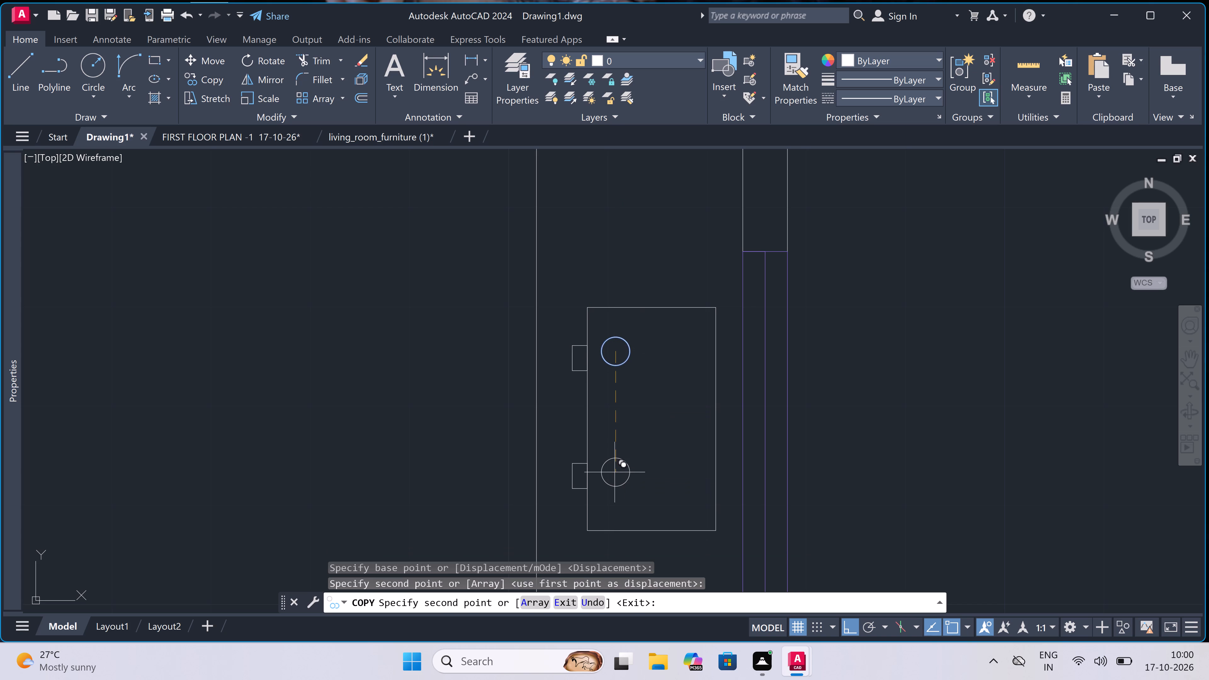
pyautogui.click(686, 343)
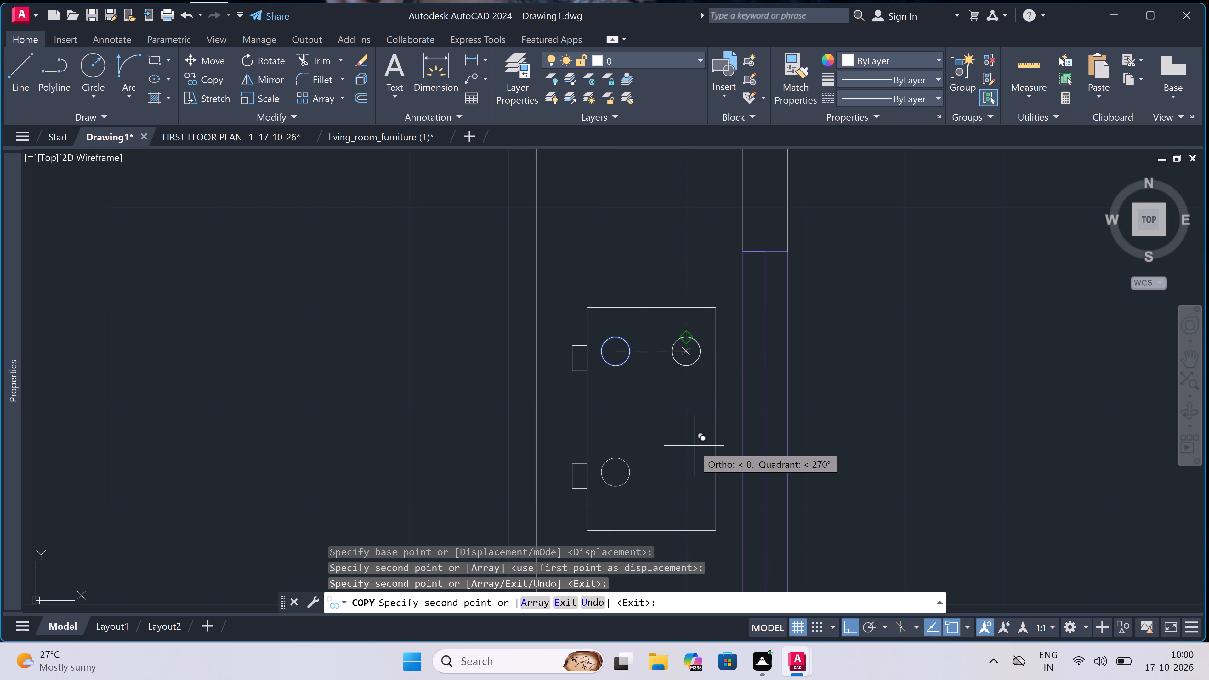
pyautogui.press('F8')
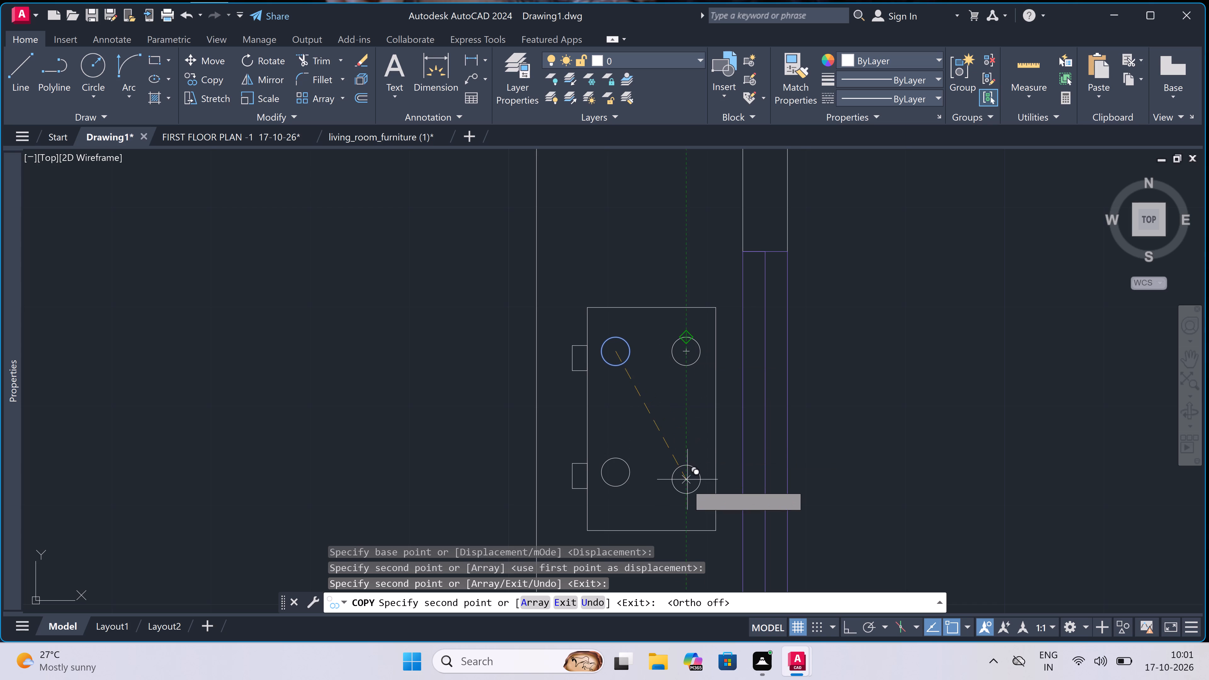
pyautogui.click(686, 471)
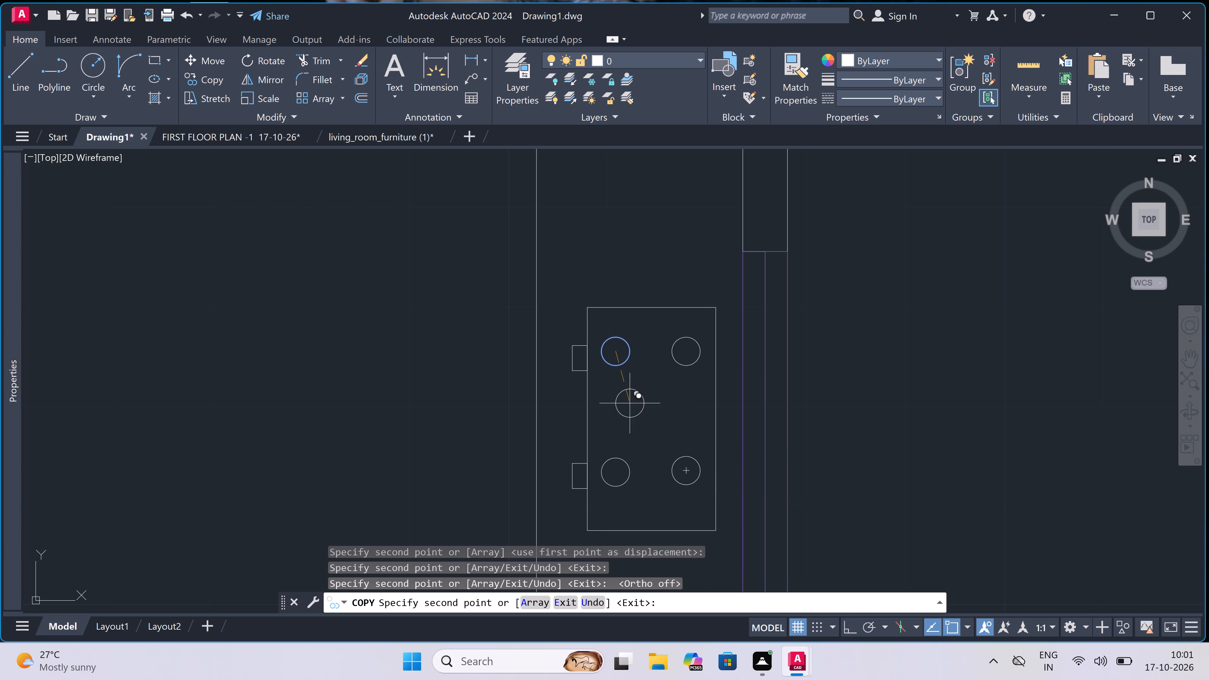
pyautogui.press('Escape')
# Draw a rectangle in the middle of the stove body, between the north and south pairs of burners.
pyautogui.press('r')
pyautogui.press('e')
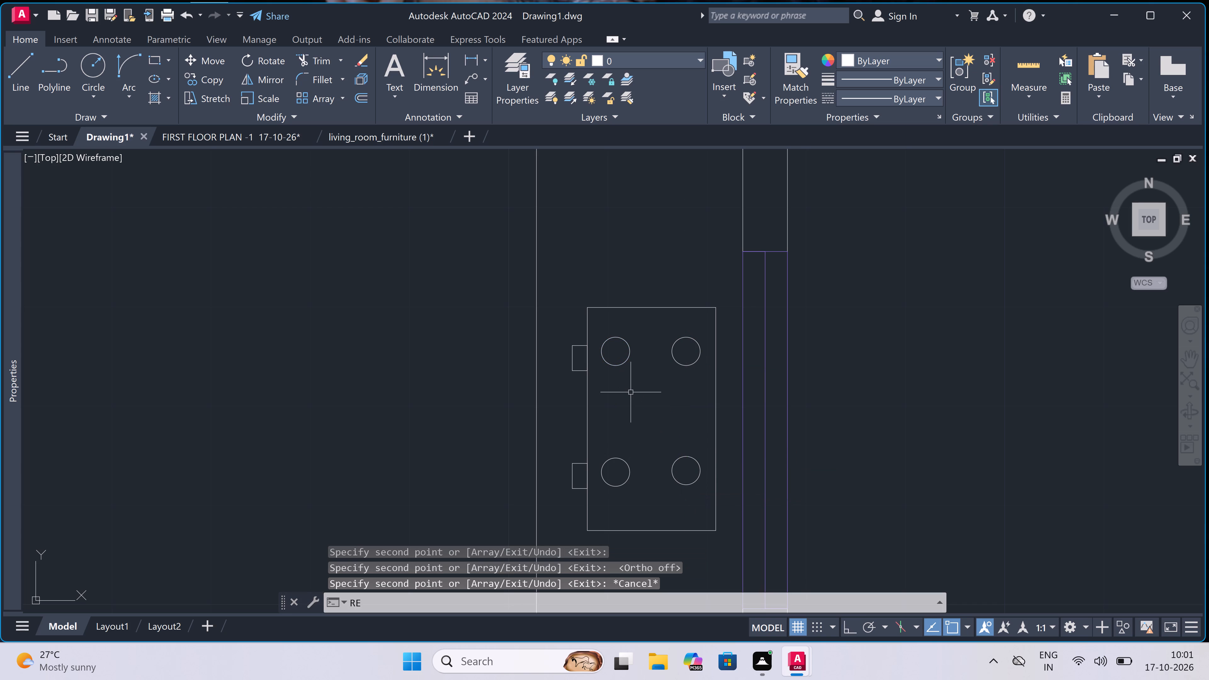
pyautogui.press('space')
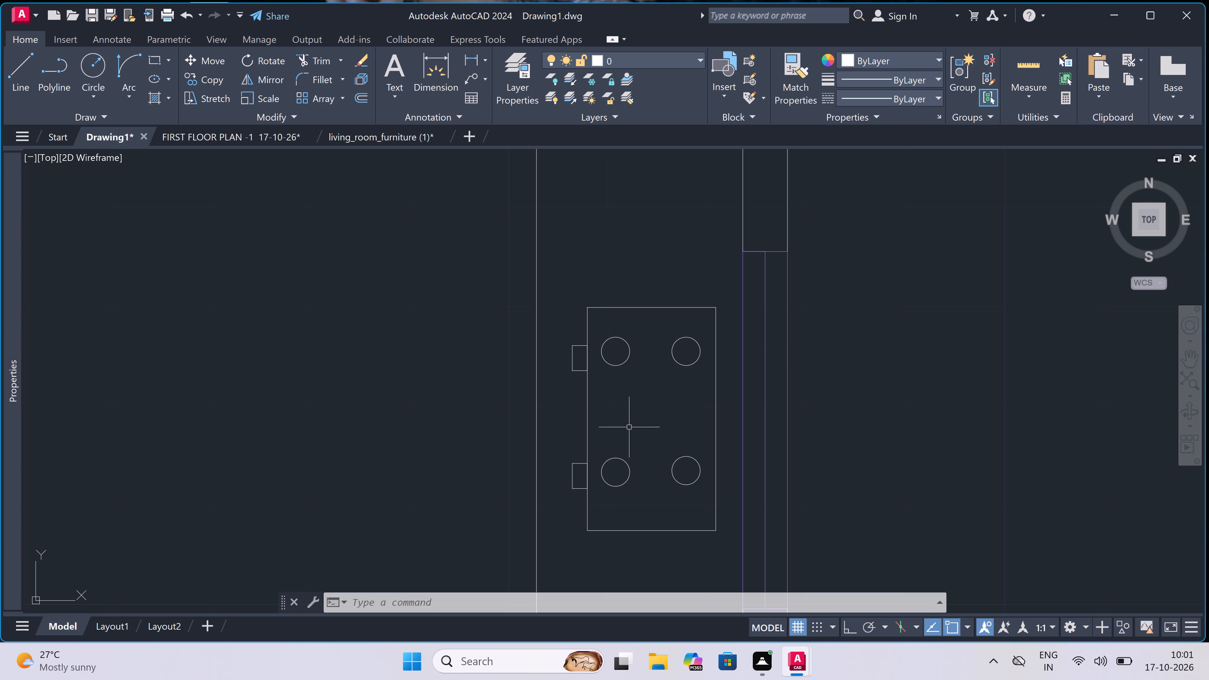
pyautogui.write('REC')
pyautogui.press('space')
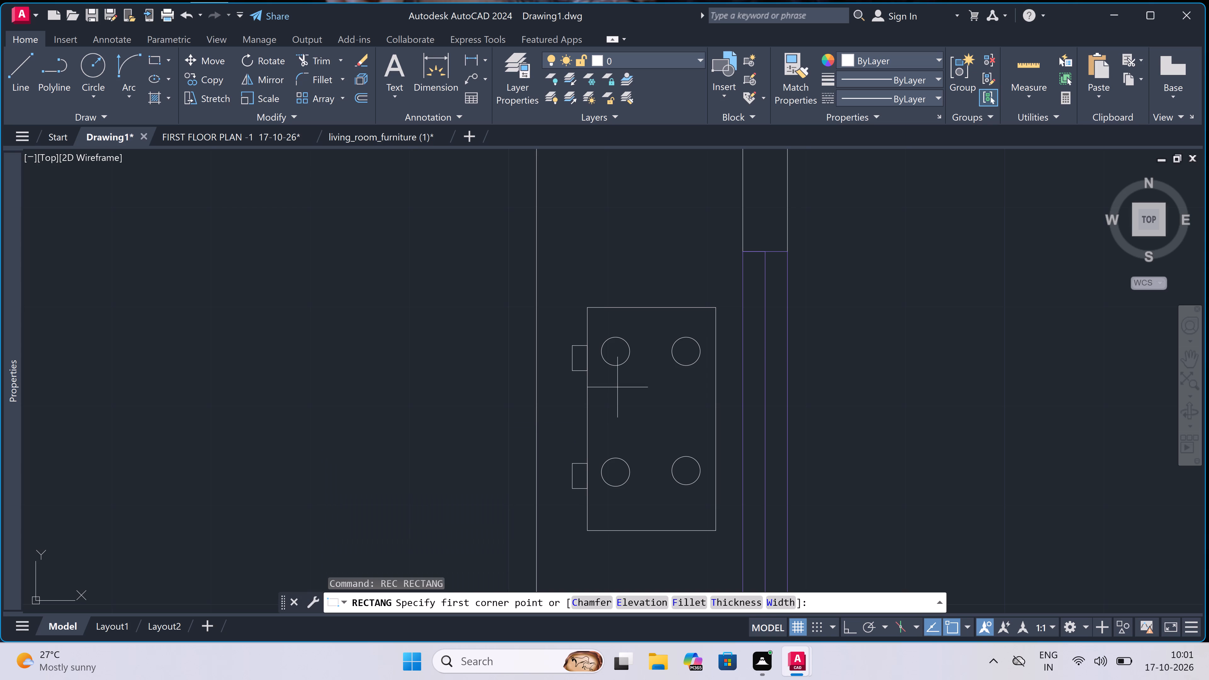
pyautogui.click(615, 377)
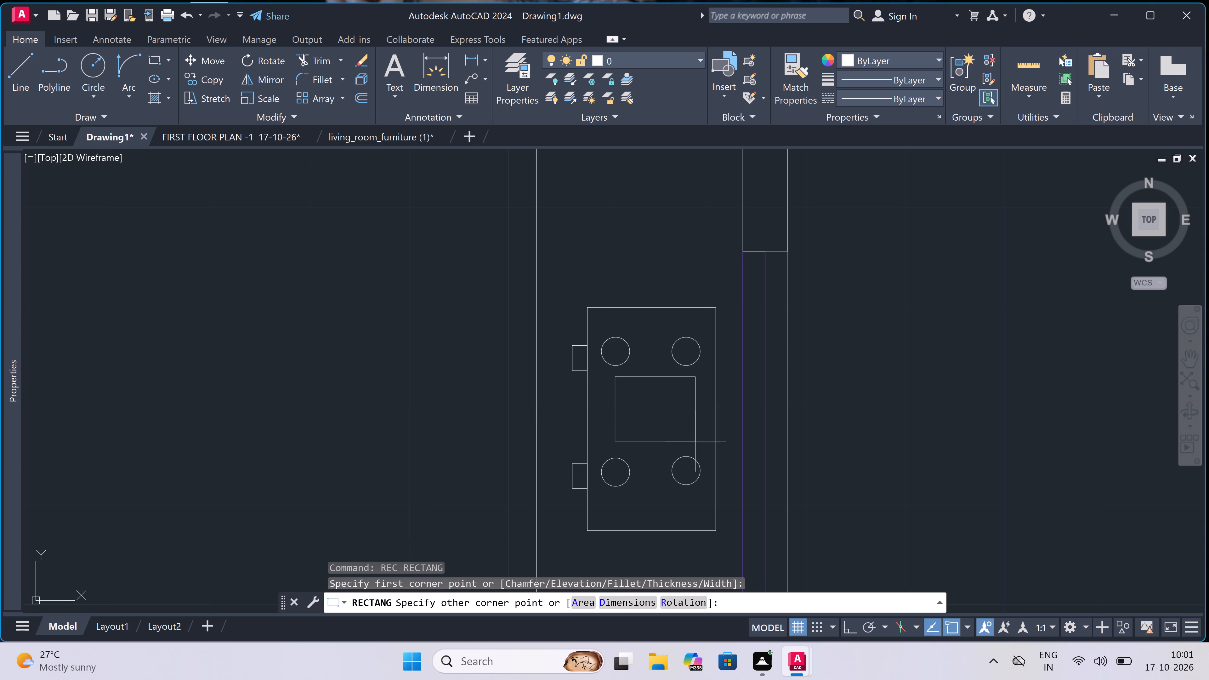
pyautogui.doubleClick(694, 446)
# Draw a rectangular sink basin on the south counter of the same 8'0"x9'0" kitchen, near the counter's west end.
pyautogui.scroll(-2, 639, 386)
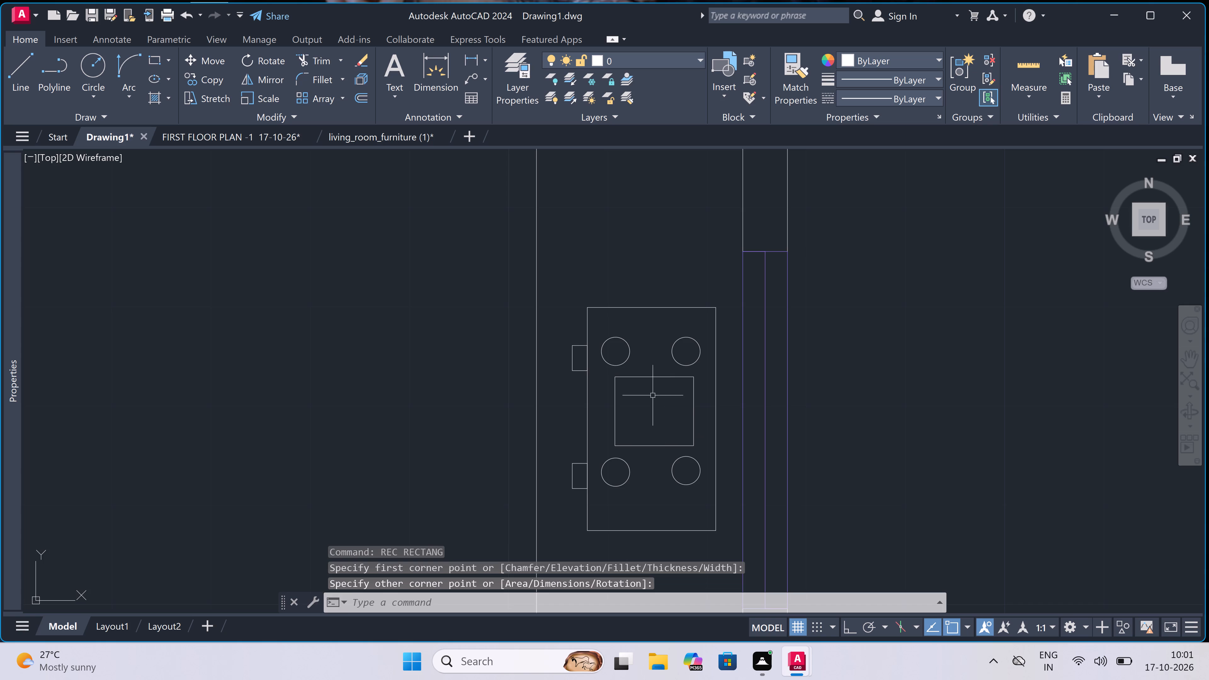
pyautogui.scroll(-4, 639, 386)
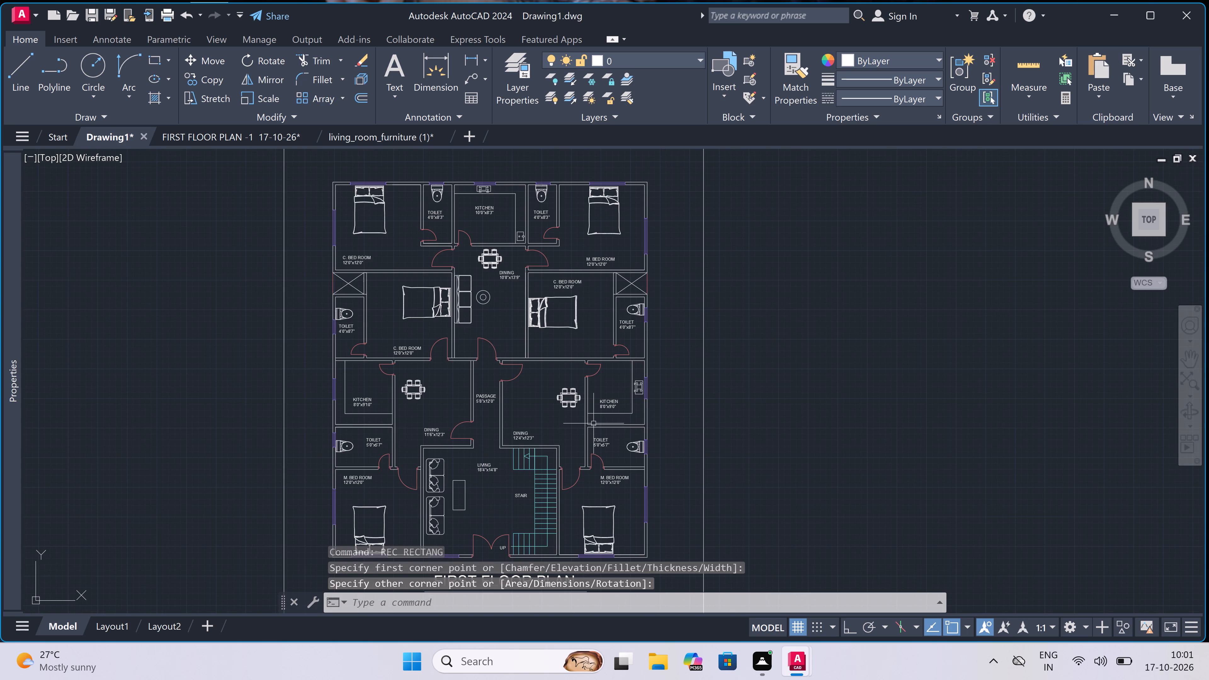
pyautogui.scroll(5, 593, 423)
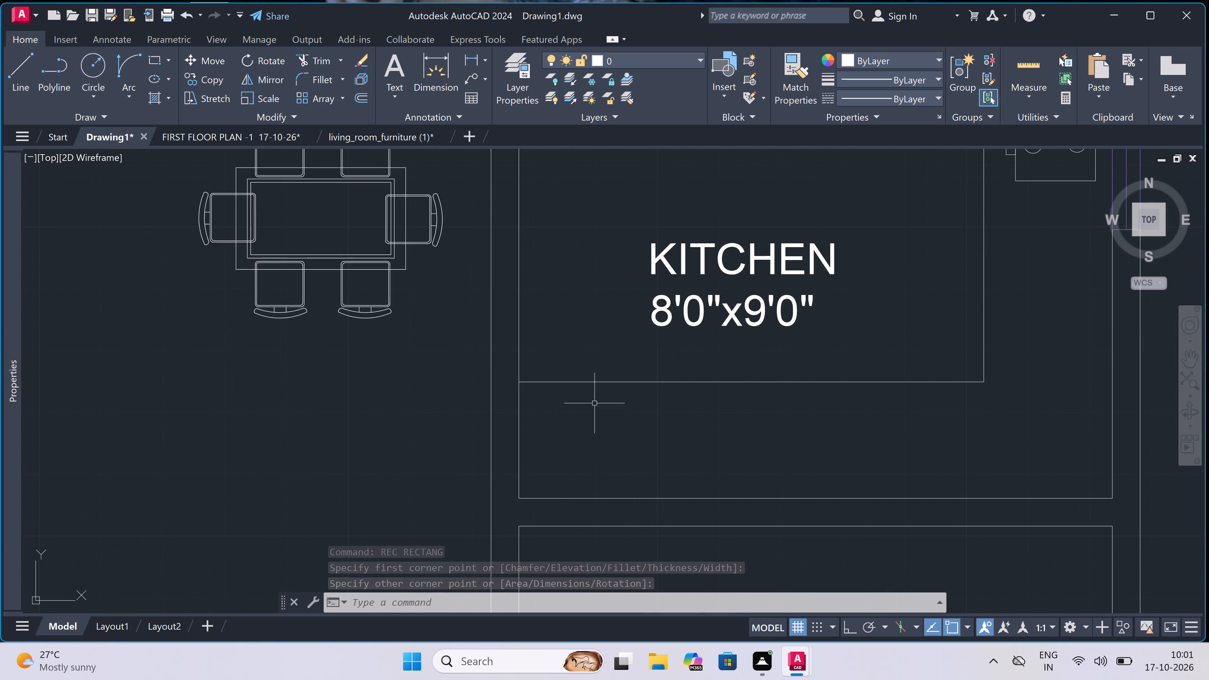
pyautogui.write('REC')
pyautogui.press('space')
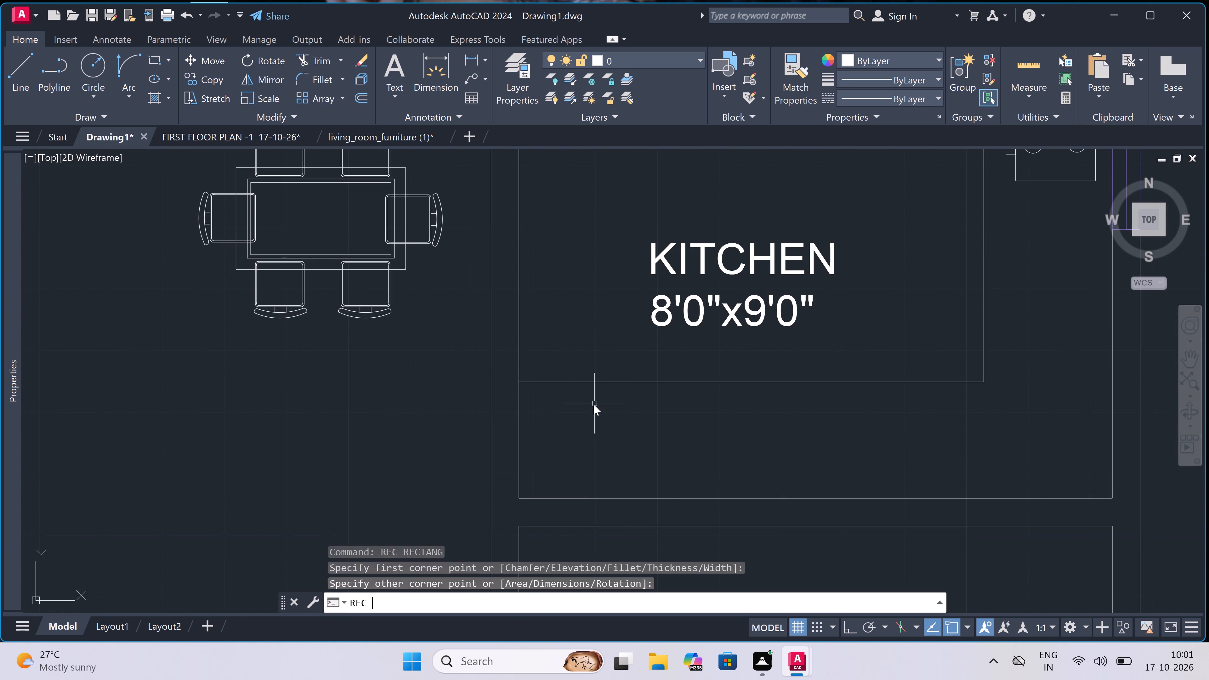
pyautogui.doubleClick(545, 401)
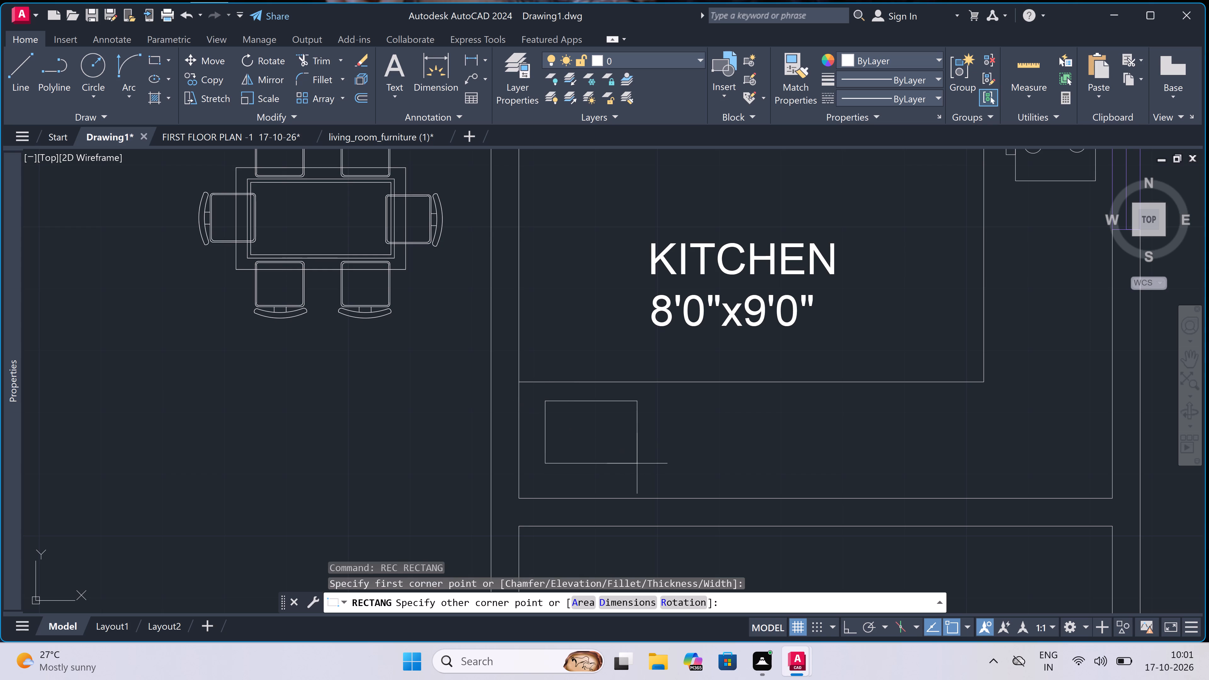
pyautogui.doubleClick(638, 468)
# Draw a narrow upright faucet rectangle crossing the middle of the sink basin's south edge.
pyautogui.press('space')
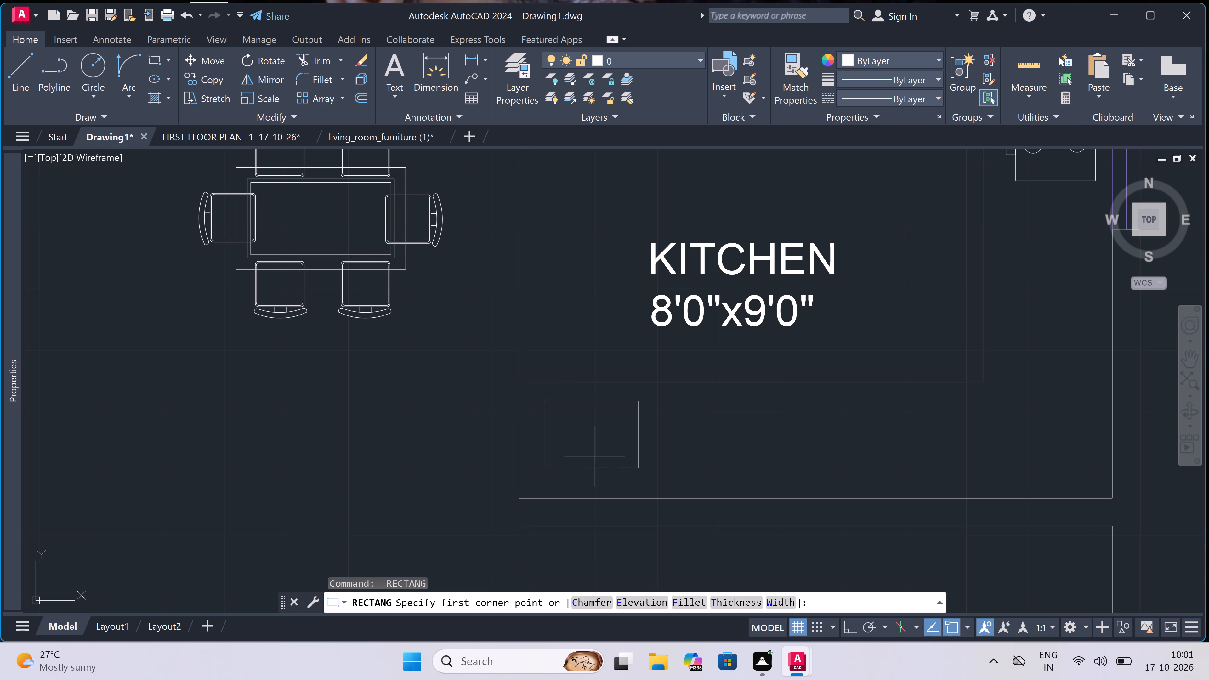
pyautogui.doubleClick(588, 452)
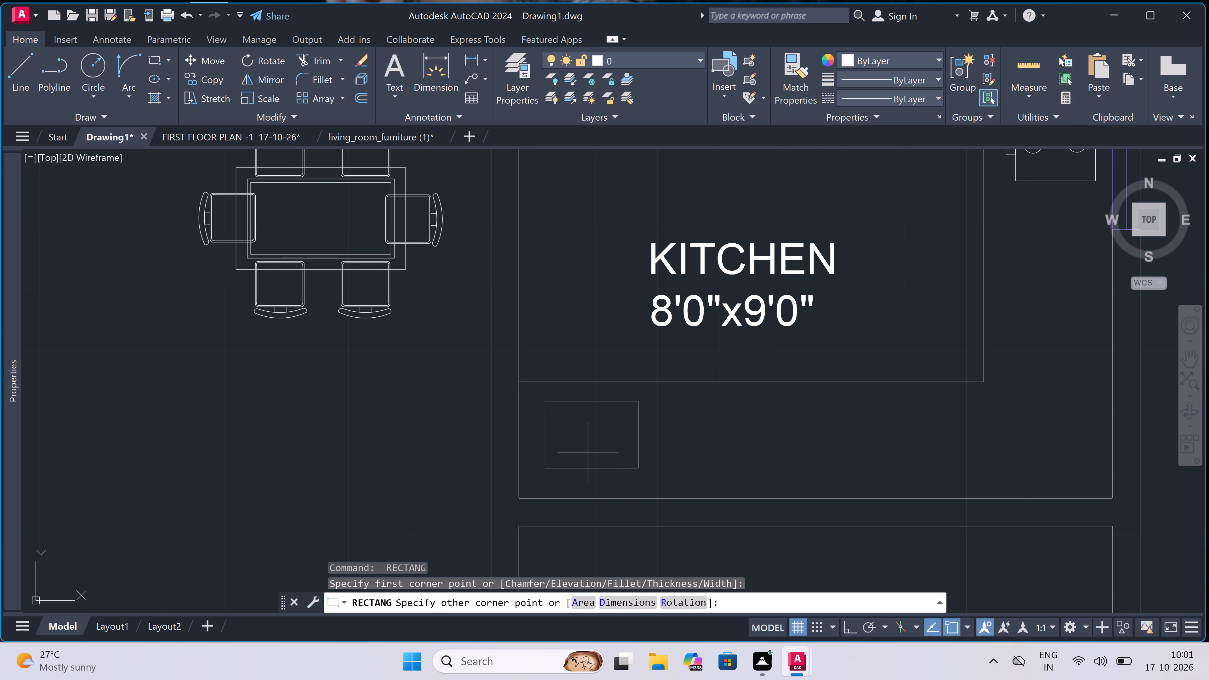
pyautogui.scroll(2, 590, 483)
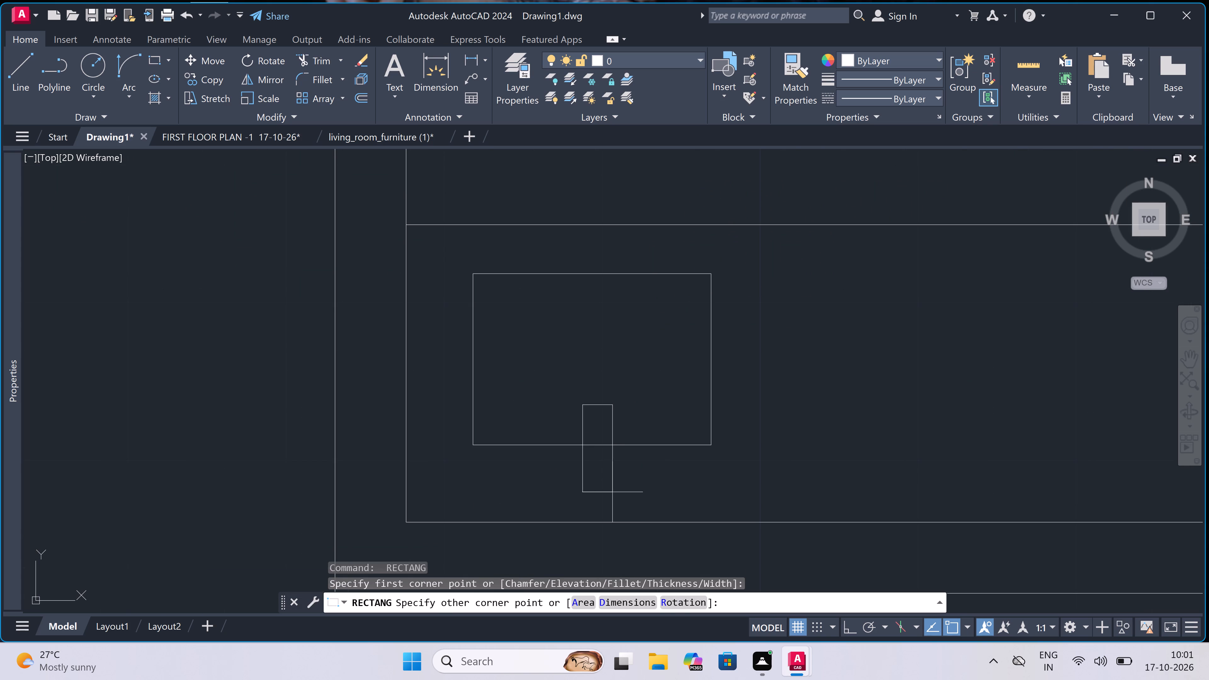
pyautogui.click(616, 488)
# Draw a small drain circle inside the sink basin, north of the faucet rectangle.
pyautogui.press('c')
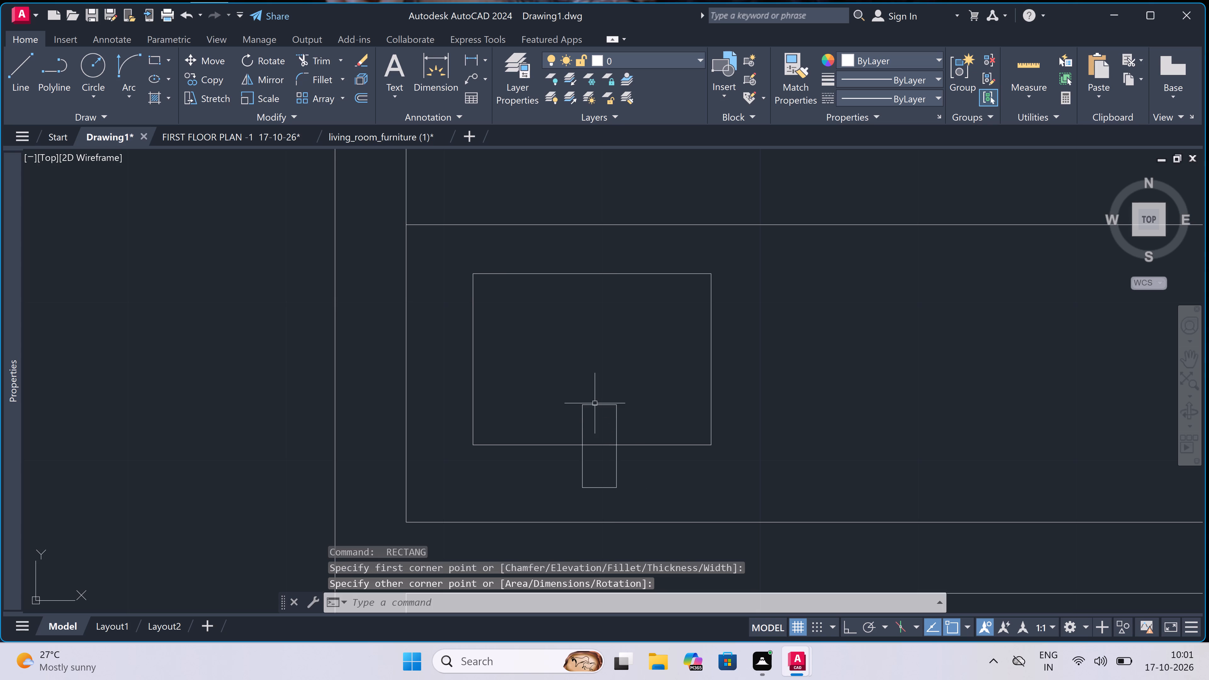
pyautogui.press('space')
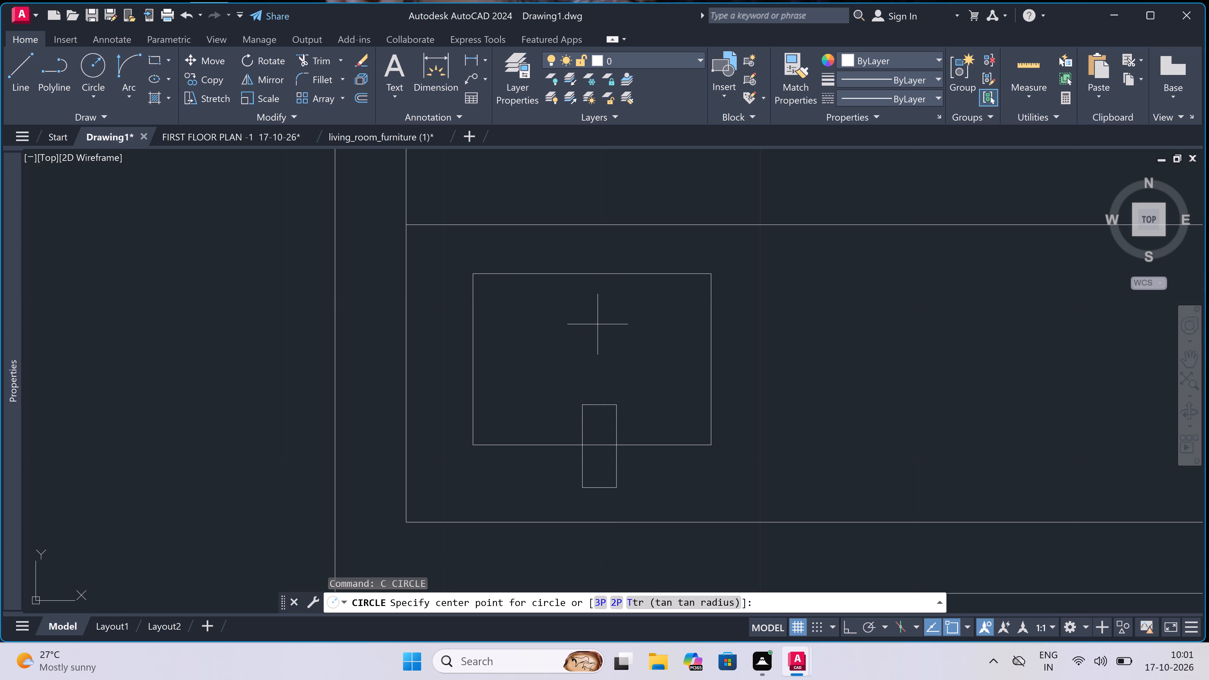
pyautogui.click(591, 323)
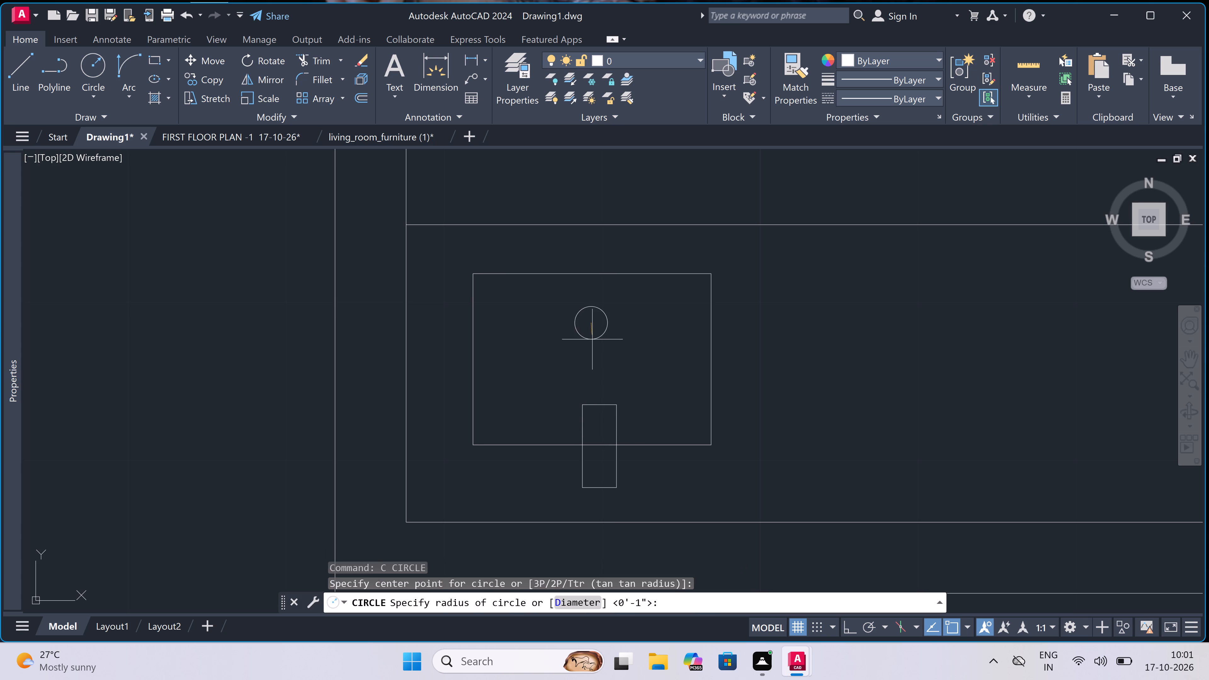
pyautogui.doubleClick(592, 341)
pyautogui.press('Escape')
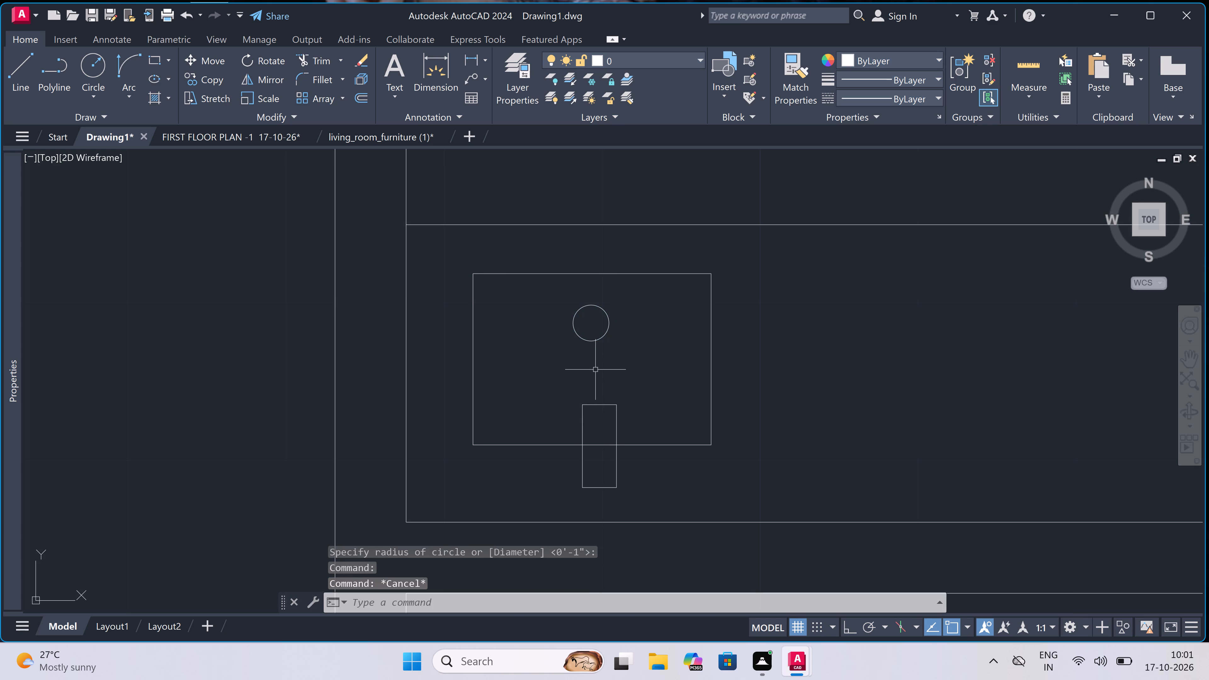
# Trim away the part of the sink basin's south edge that runs through the faucet rectangle.
pyautogui.write('TR')
pyautogui.press('space')
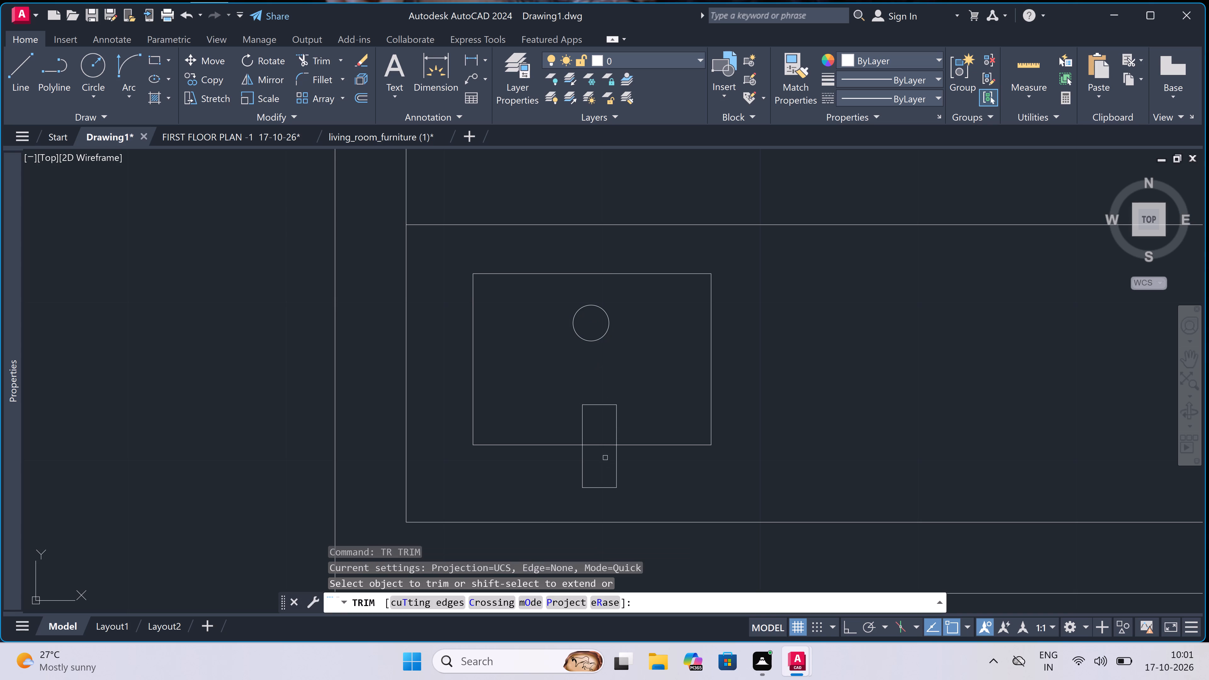
pyautogui.click(605, 458)
pyautogui.click(602, 430)
pyautogui.press('Escape')
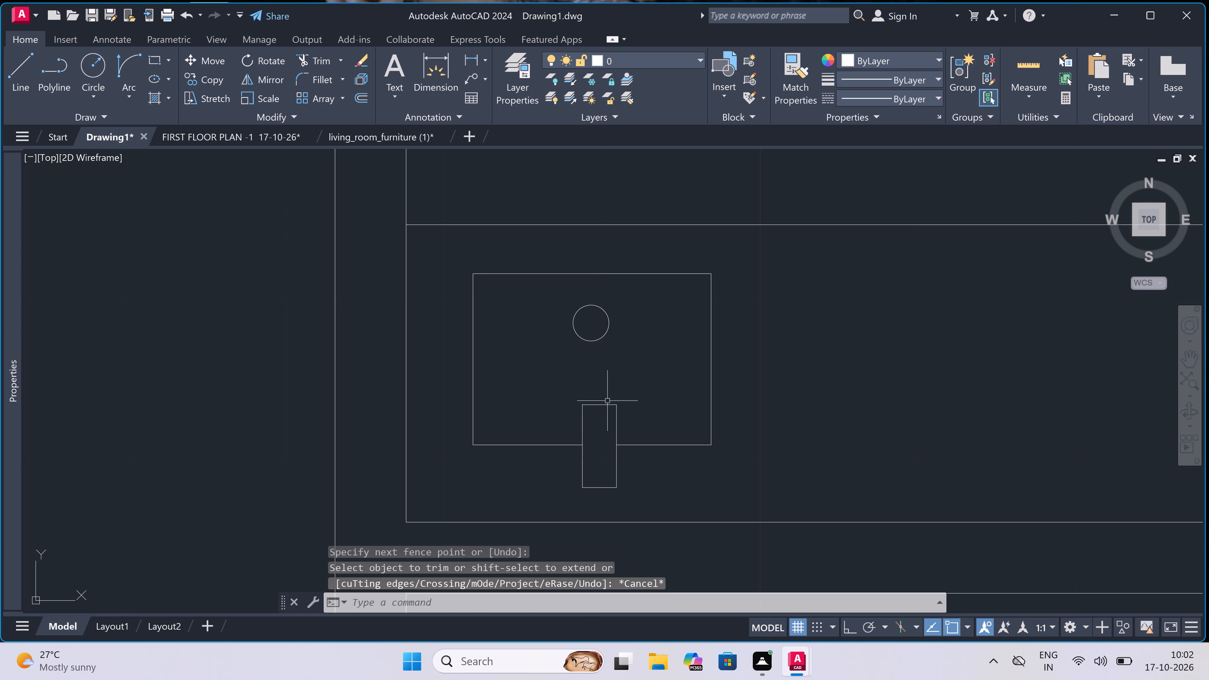
# Draw an upright rectangular stove body on the west counter of the 8'0"x9'10" kitchen, beside the window.
pyautogui.scroll(-7, 608, 395)
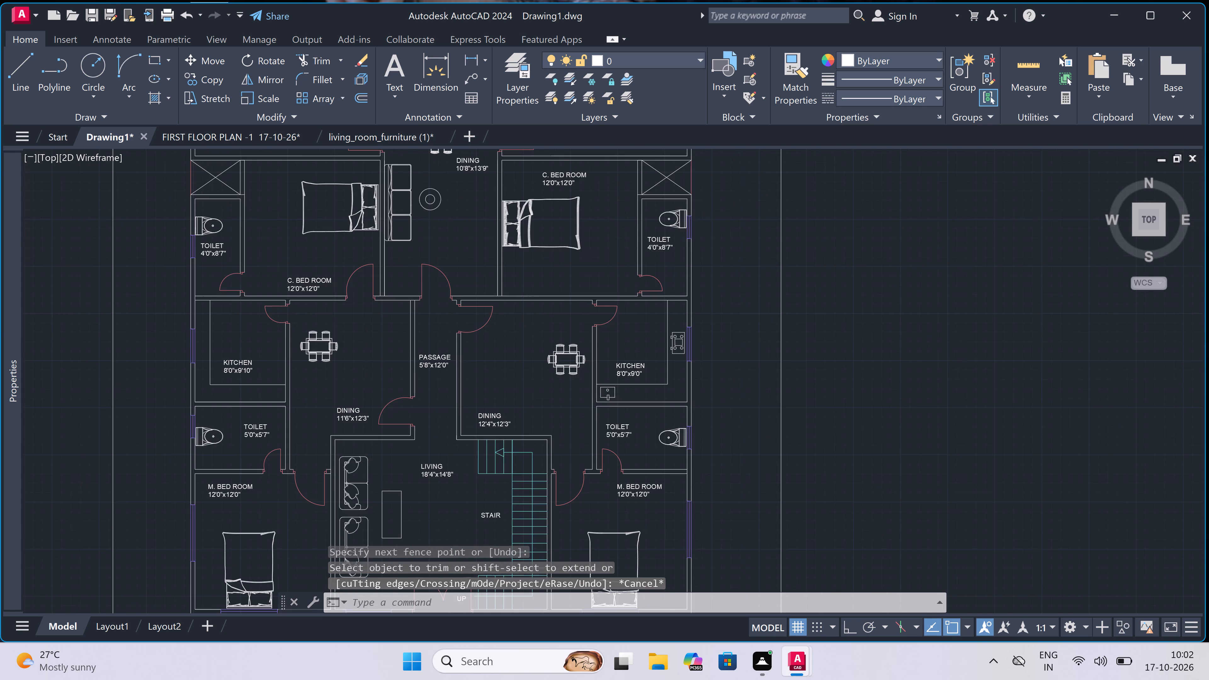
pyautogui.scroll(-1, 609, 394)
pyautogui.scroll(3, 439, 374)
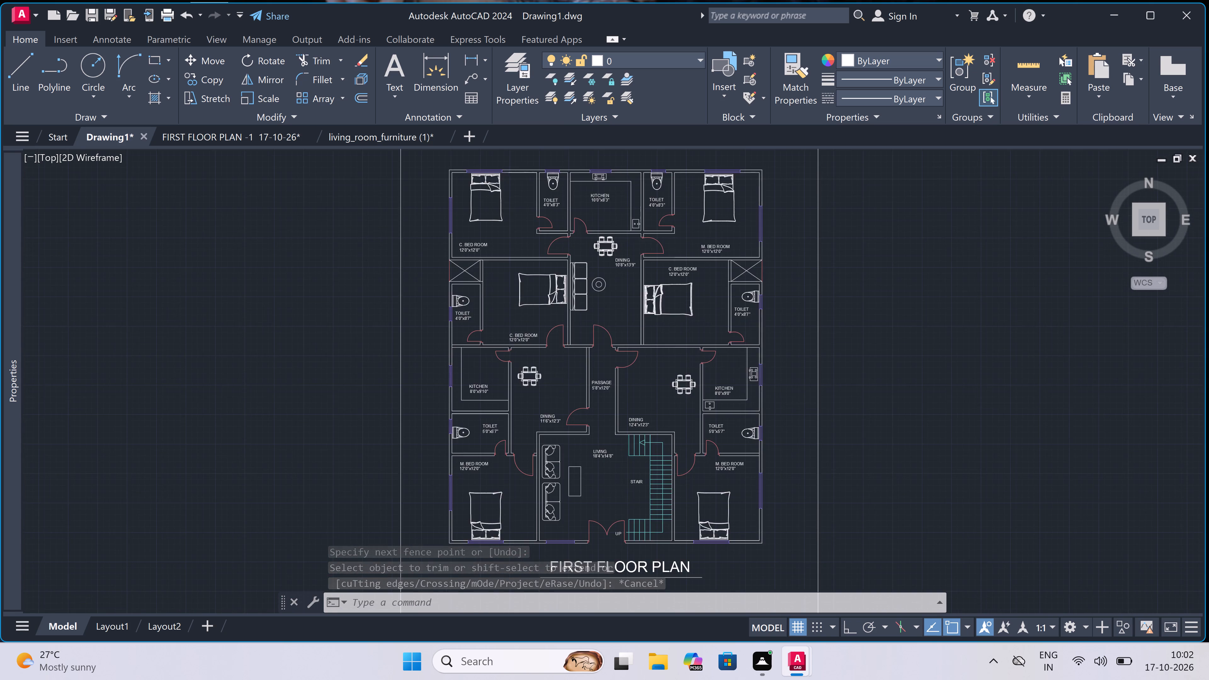
pyautogui.scroll(2, 439, 374)
pyautogui.write('REC')
pyautogui.press('space')
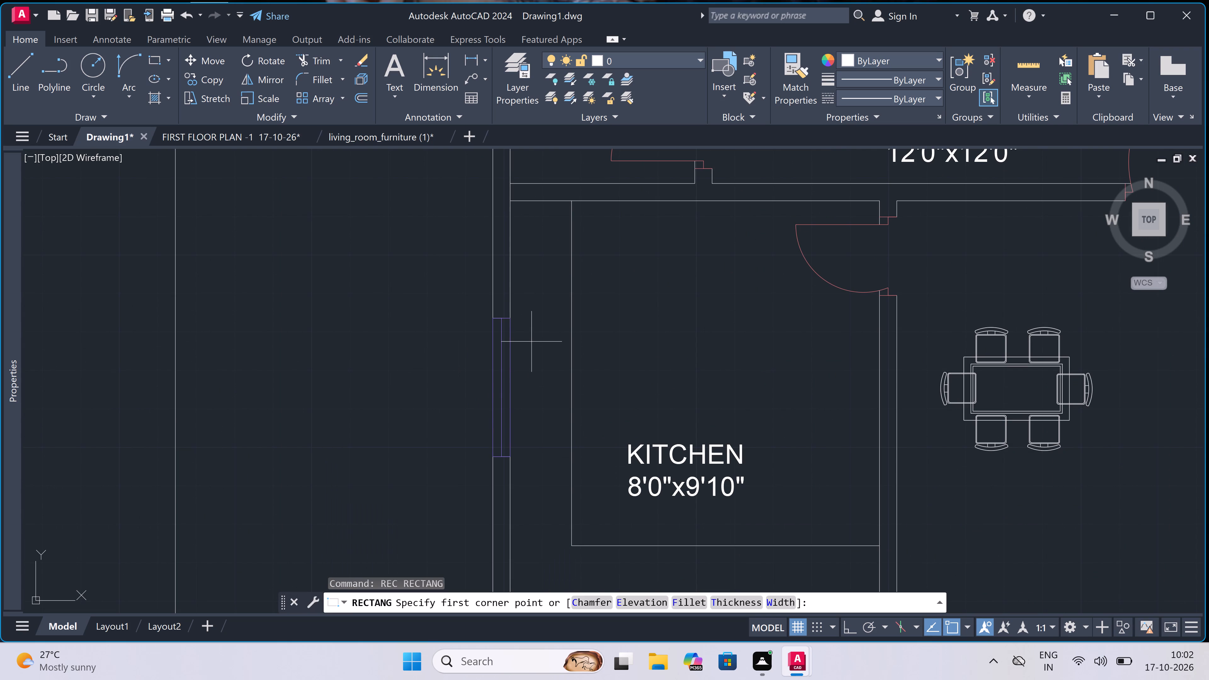
pyautogui.scroll(1, 524, 343)
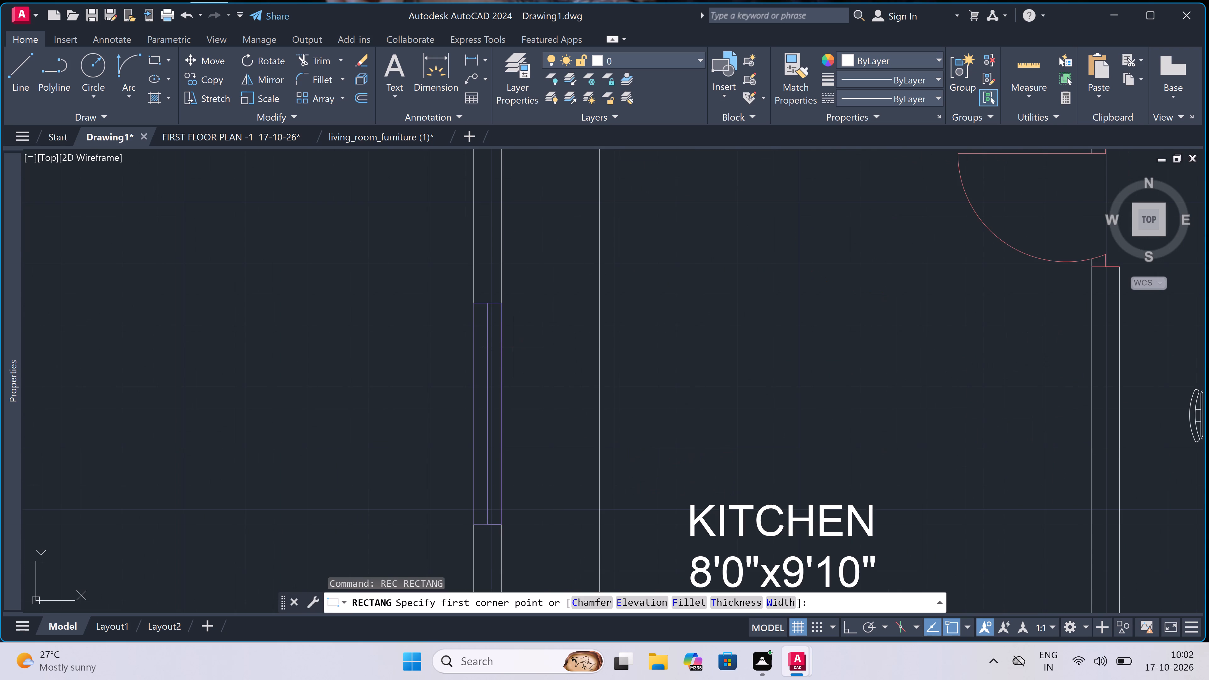
pyautogui.click(516, 345)
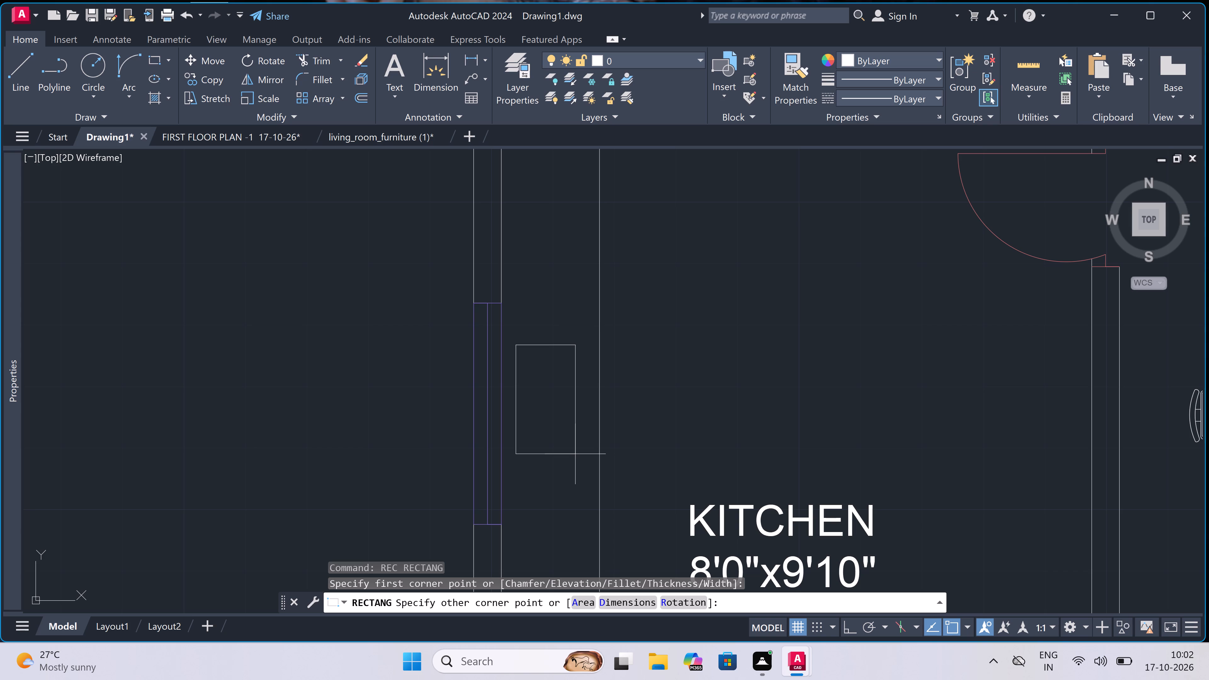
pyautogui.click(575, 453)
# Draw a small knob rectangle against the outside of the stove body's east edge, near its north end.
pyautogui.press('space')
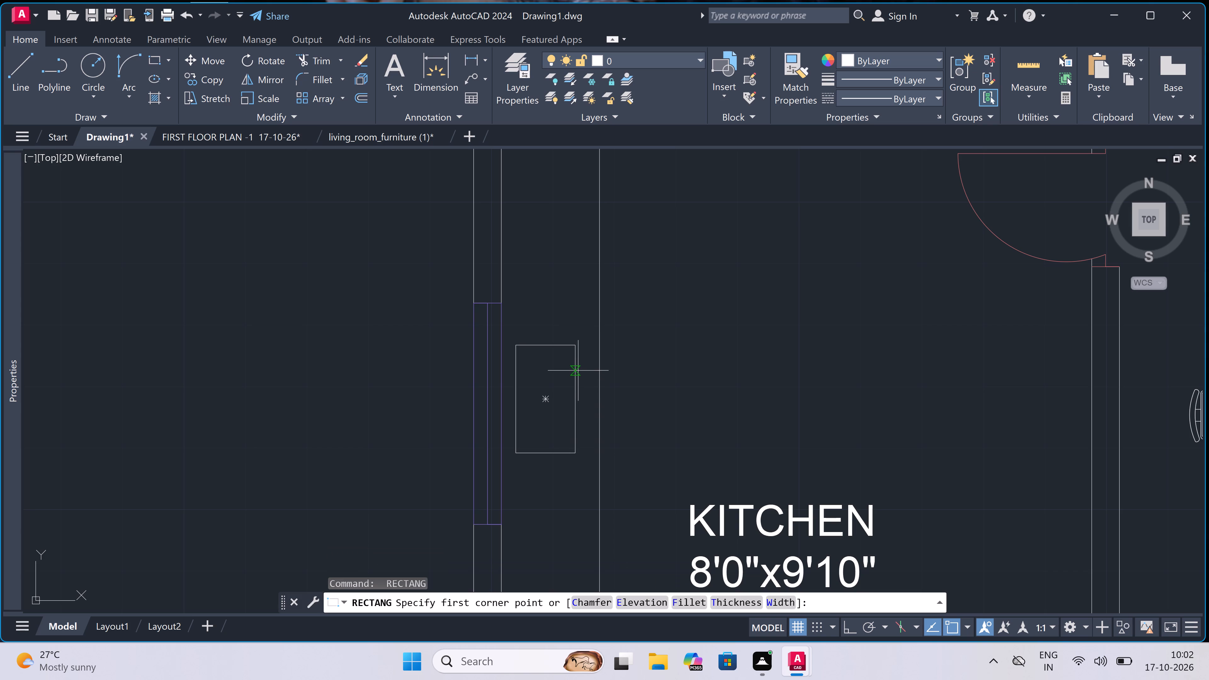
pyautogui.doubleClick(578, 367)
pyautogui.scroll(2, 579, 367)
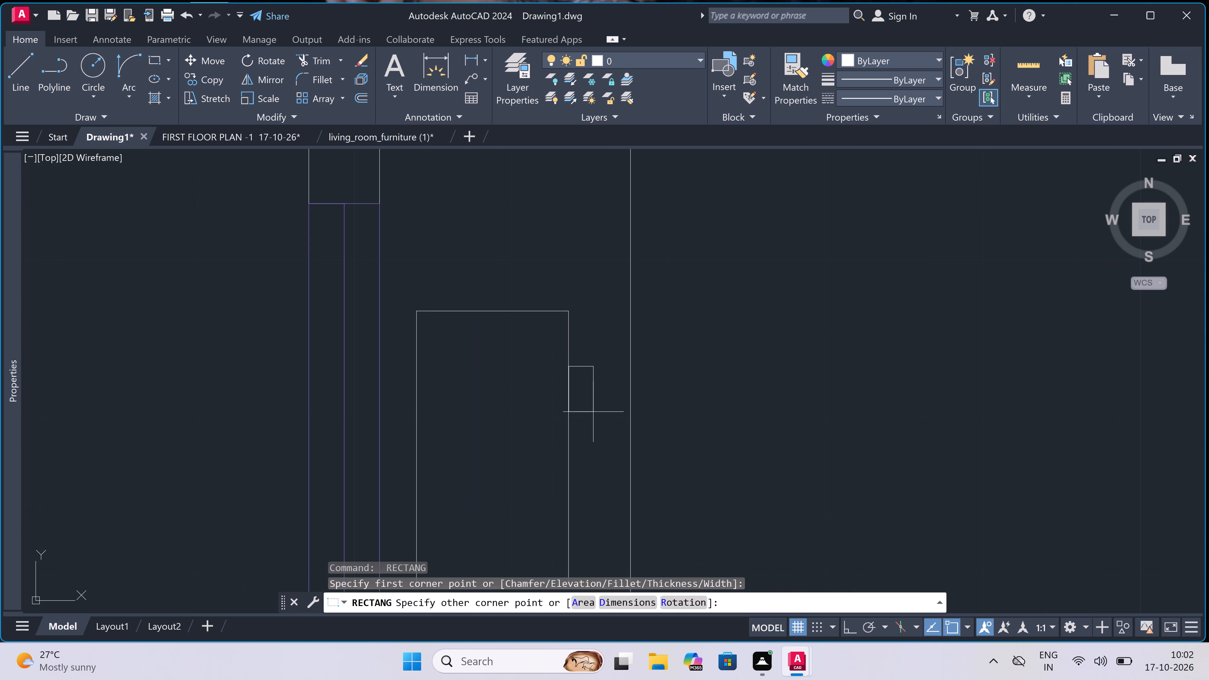
pyautogui.click(593, 412)
# Copy the knob rectangle straight south along the stove body's east edge to near its south end, with Ortho on.
pyautogui.click(591, 412)
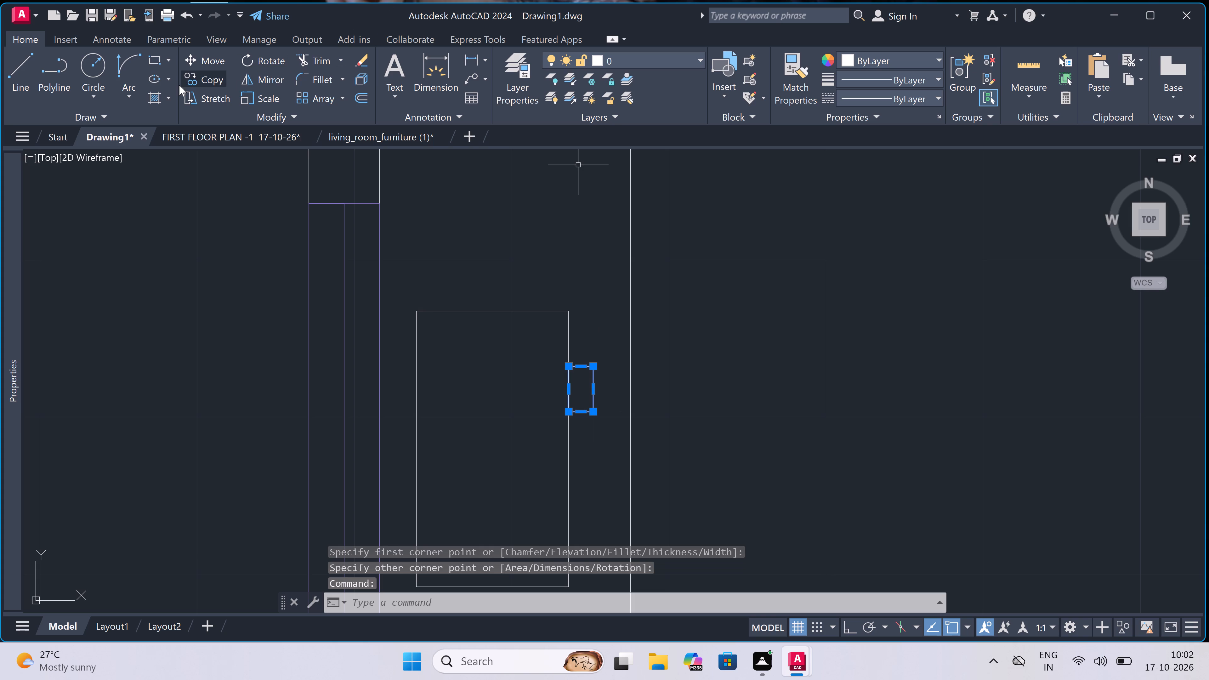
pyautogui.moveTo(214, 74); pyautogui.dragTo(216, 78)
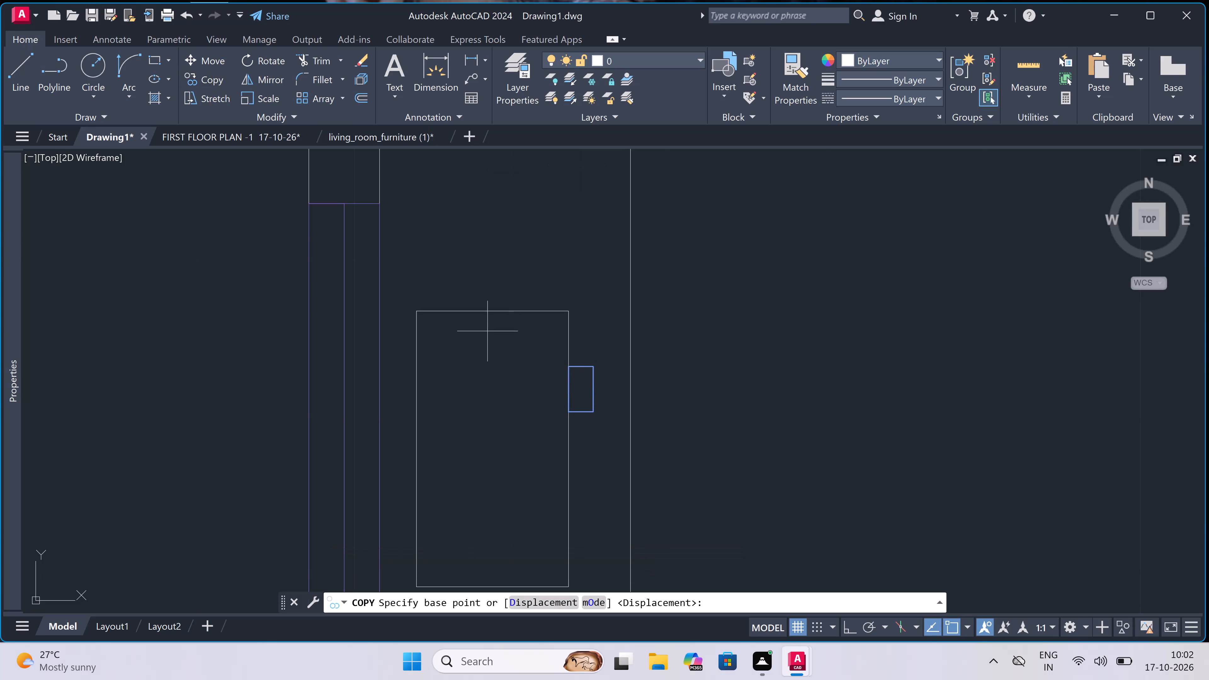
pyautogui.click(571, 413)
pyautogui.scroll(-2, 581, 501)
pyautogui.scroll(2, 575, 514)
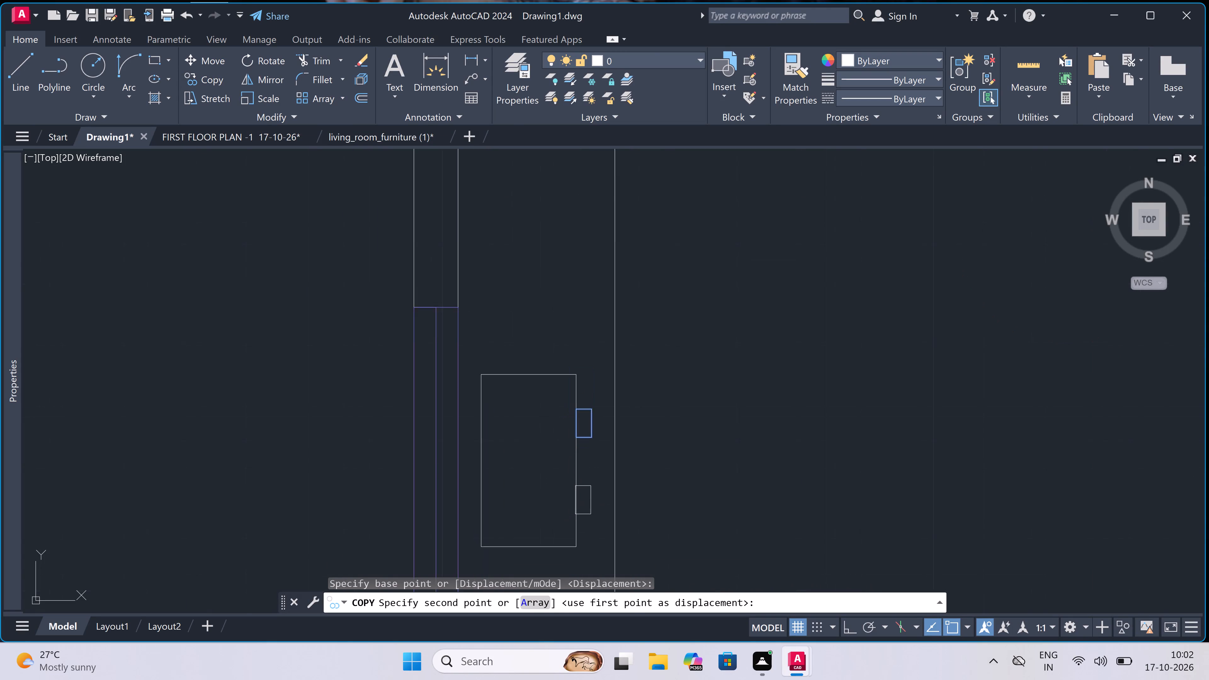
pyautogui.press('F8')
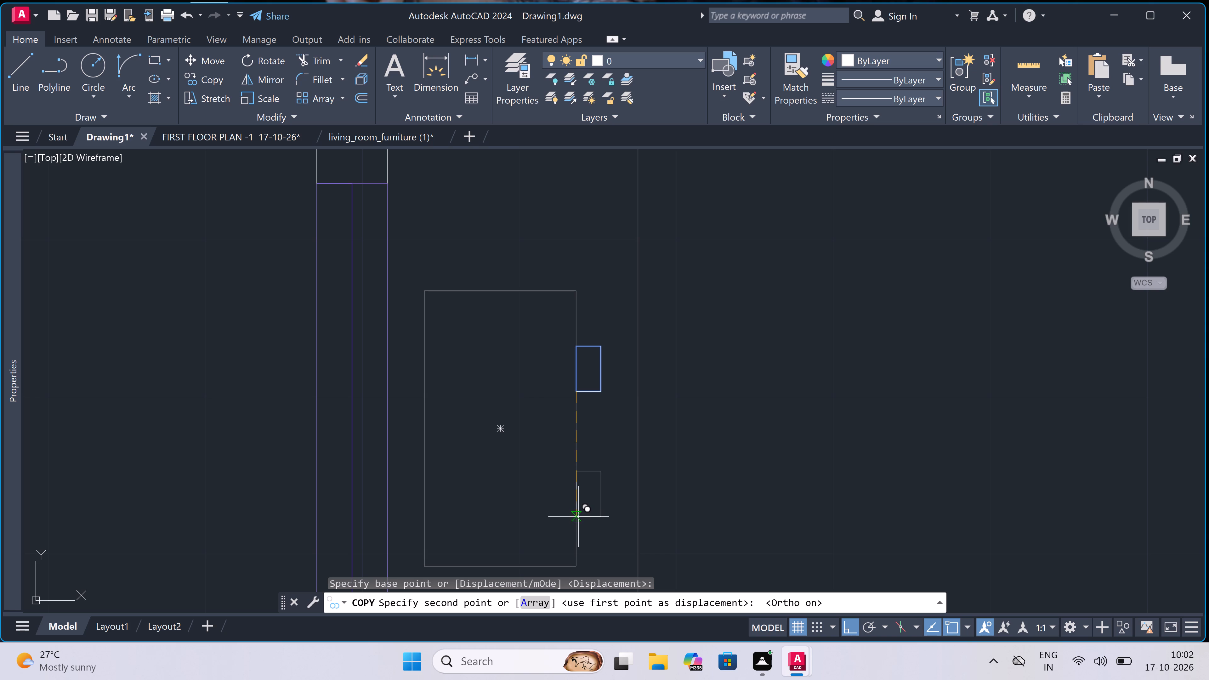
pyautogui.click(579, 522)
pyautogui.press('Escape')
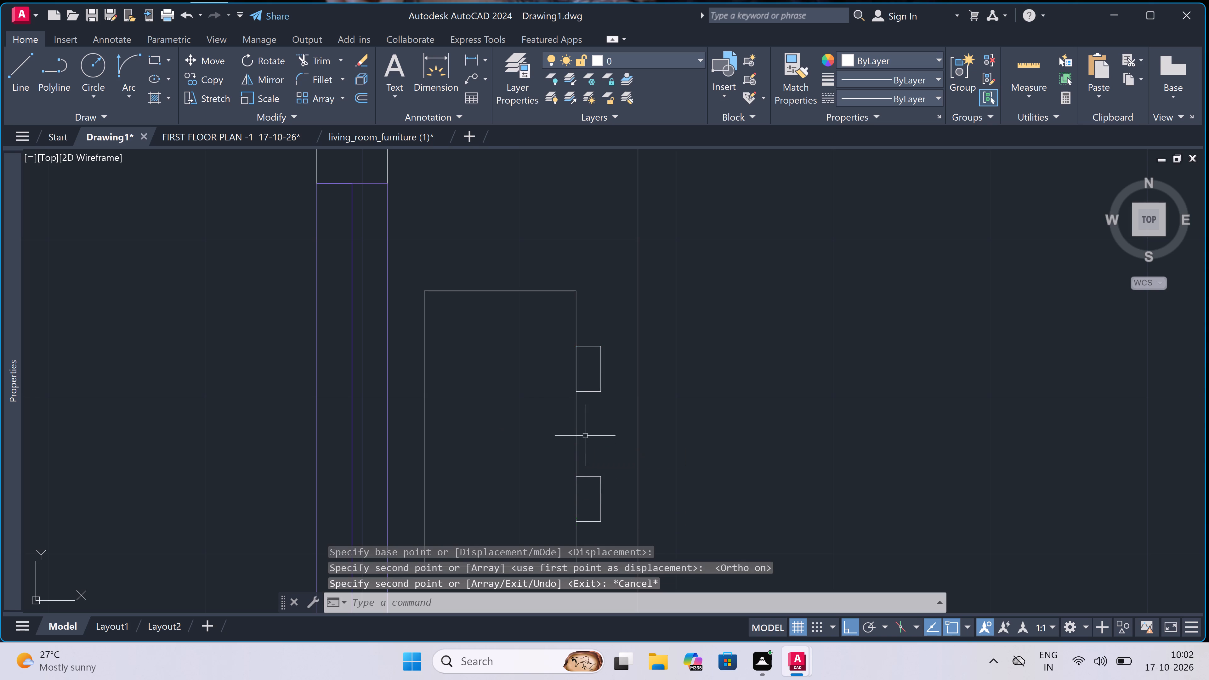
# Erase the original northern knob rectangle from the stove body's east edge.
pyautogui.click(587, 392)
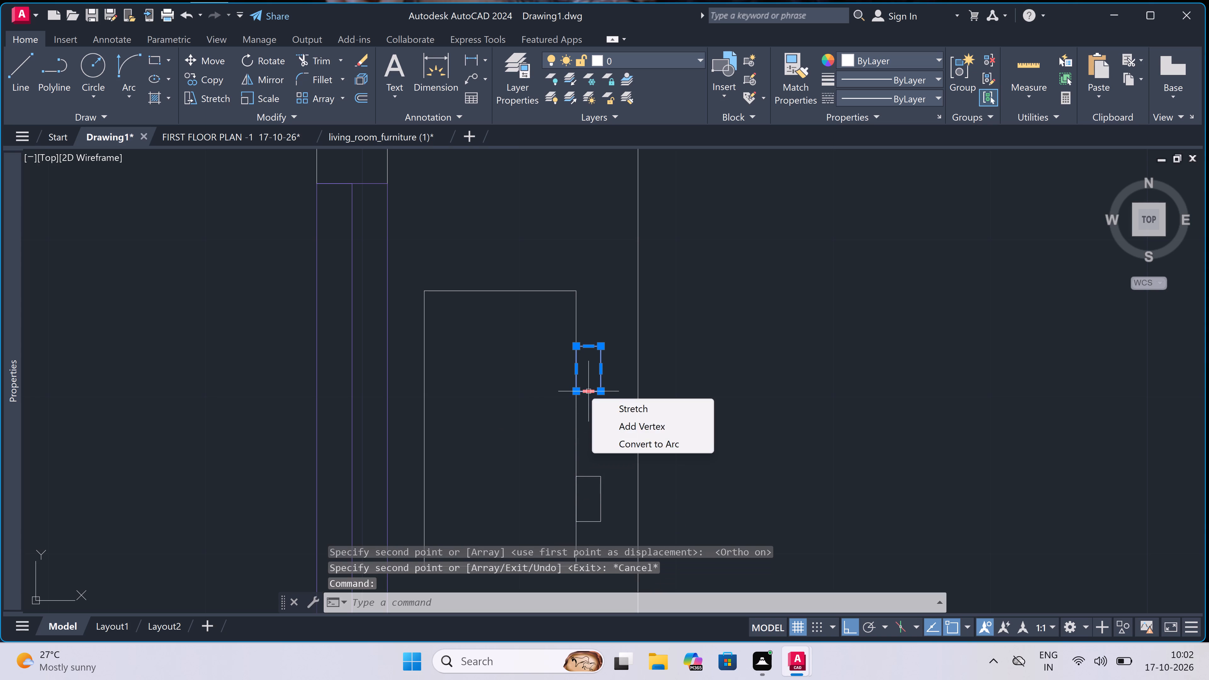
pyautogui.press('Delete')
pyautogui.press('Delete')
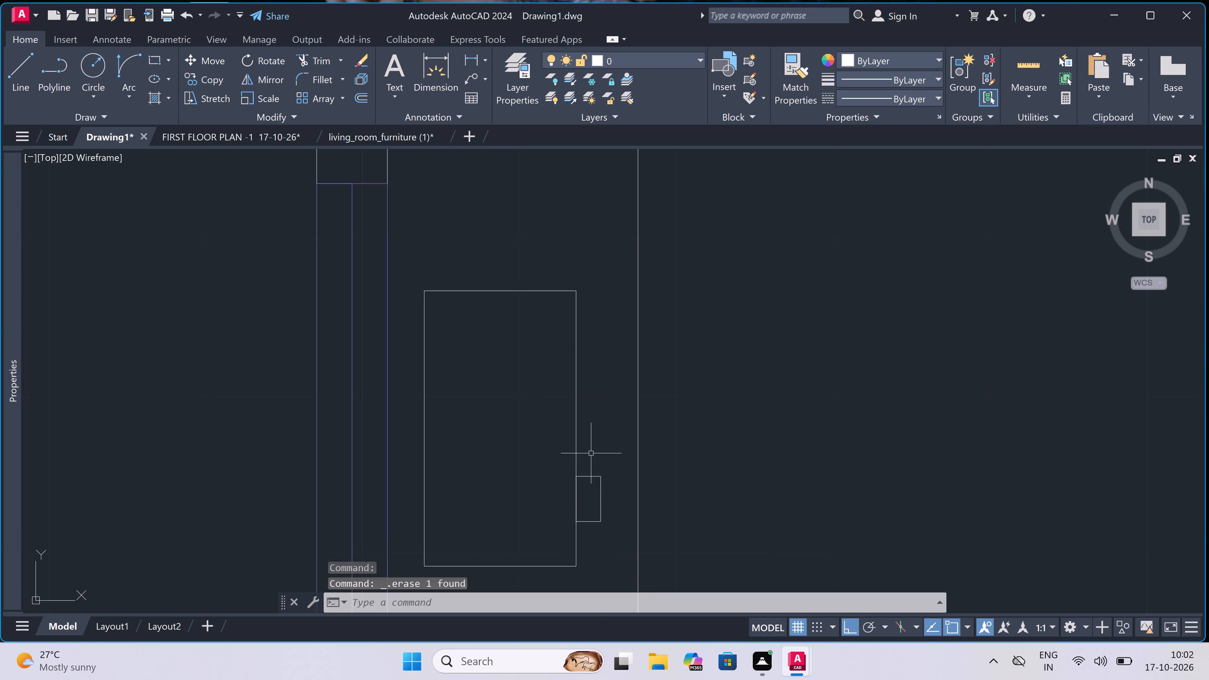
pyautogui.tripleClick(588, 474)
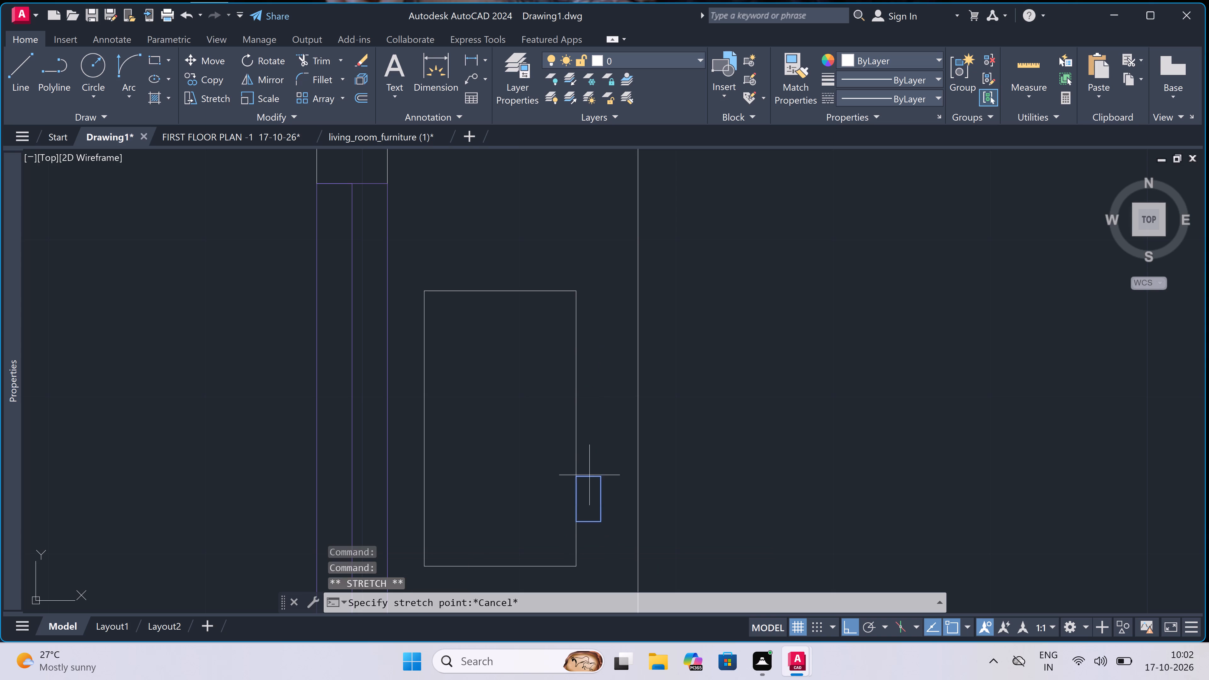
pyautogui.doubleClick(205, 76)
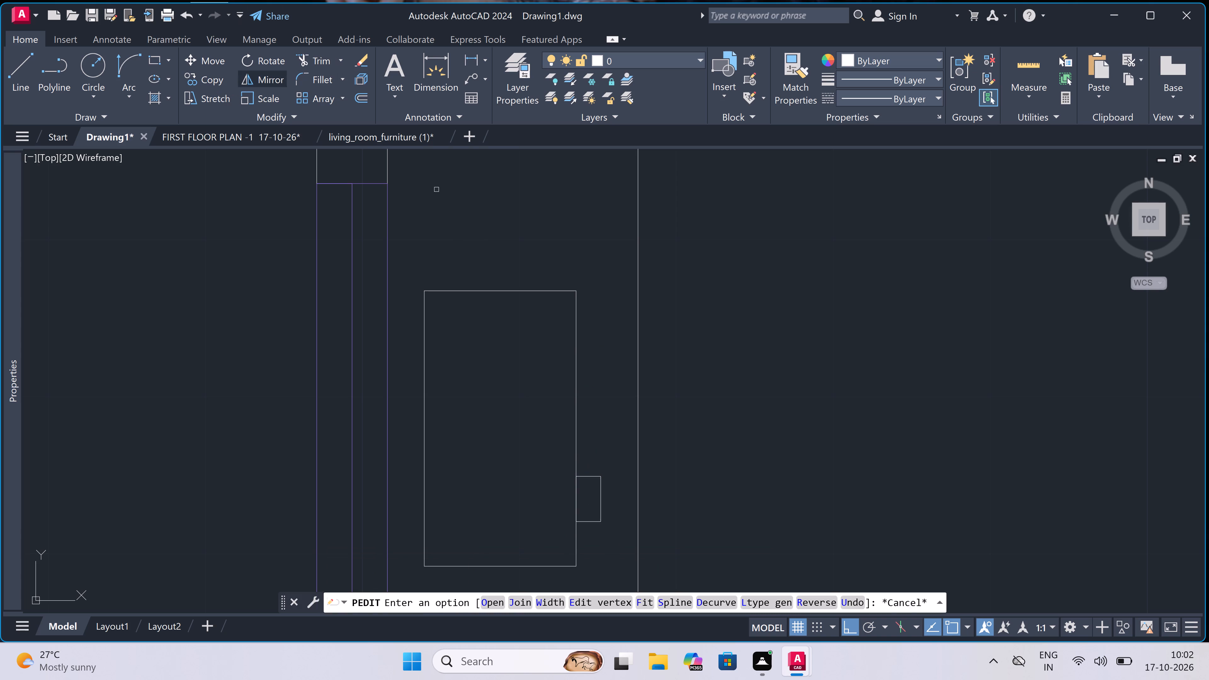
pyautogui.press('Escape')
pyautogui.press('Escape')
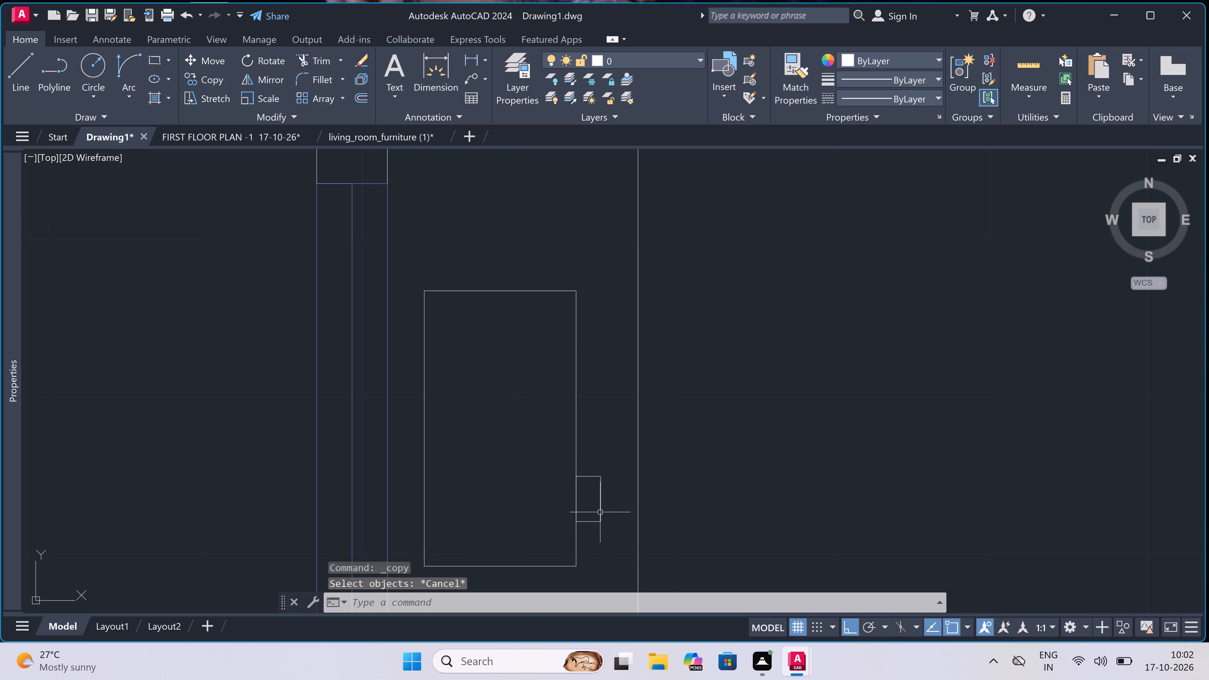
# Copy the remaining southern knob rectangle straight north along the stove body's east edge to near its north end.
pyautogui.click(599, 475)
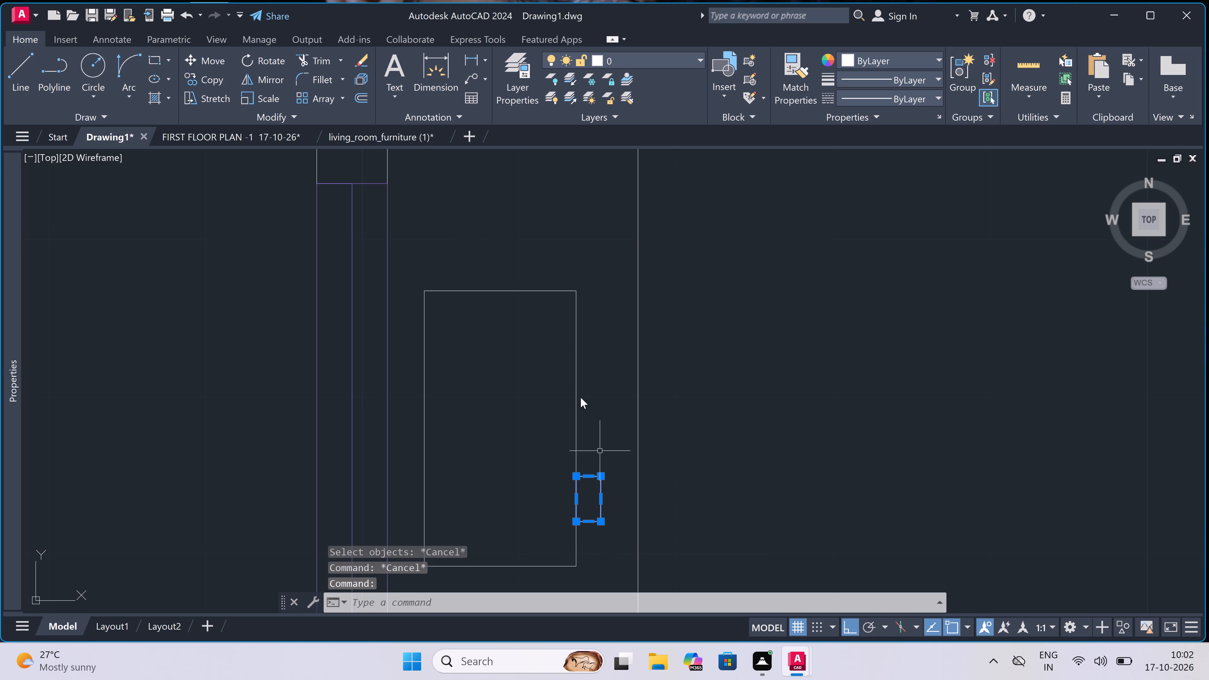
pyautogui.click(211, 73)
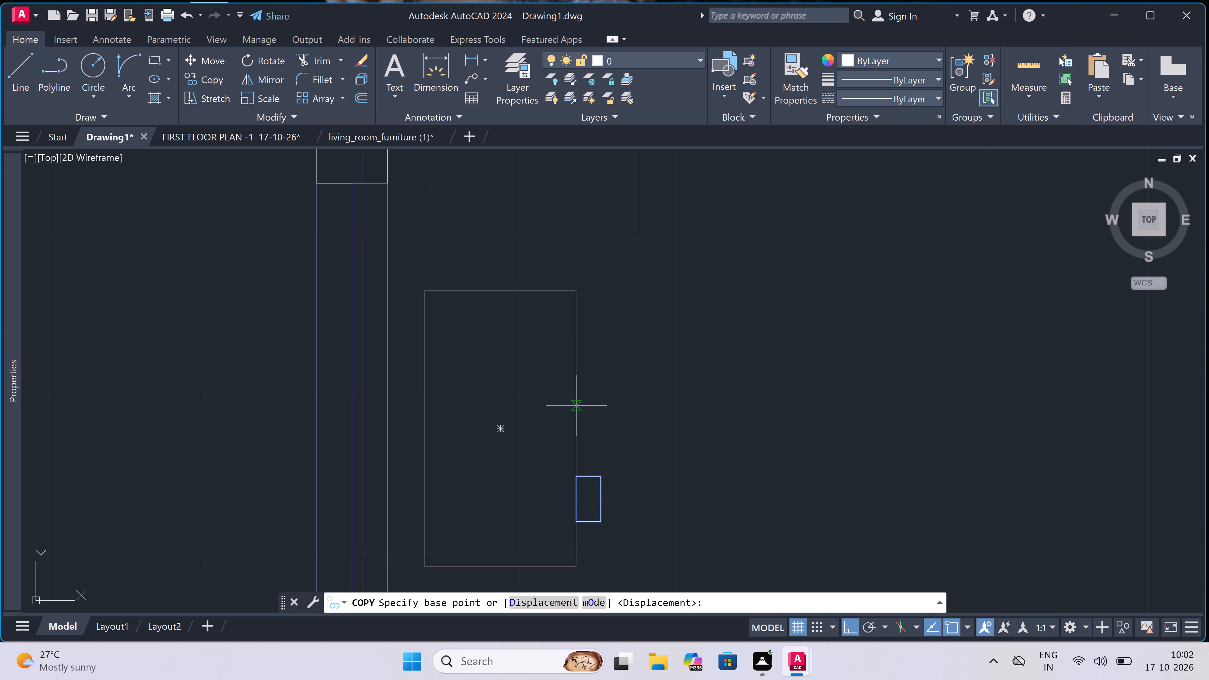
pyautogui.doubleClick(572, 477)
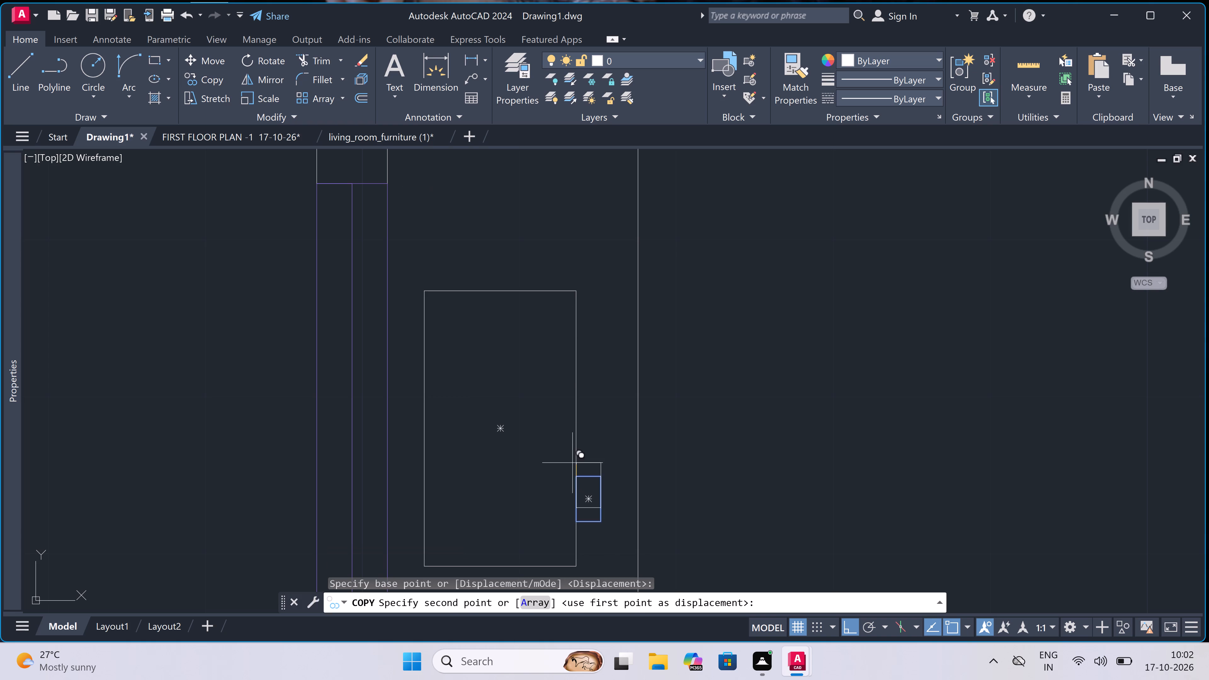
pyautogui.click(576, 333)
pyautogui.press('Escape')
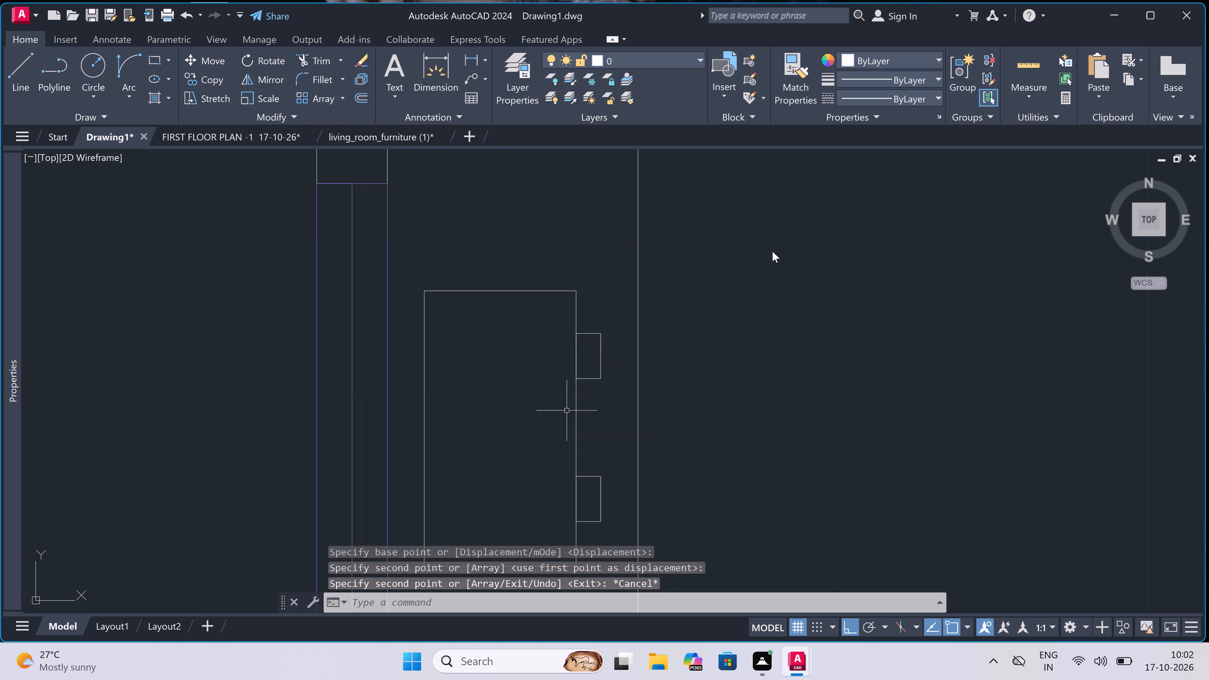
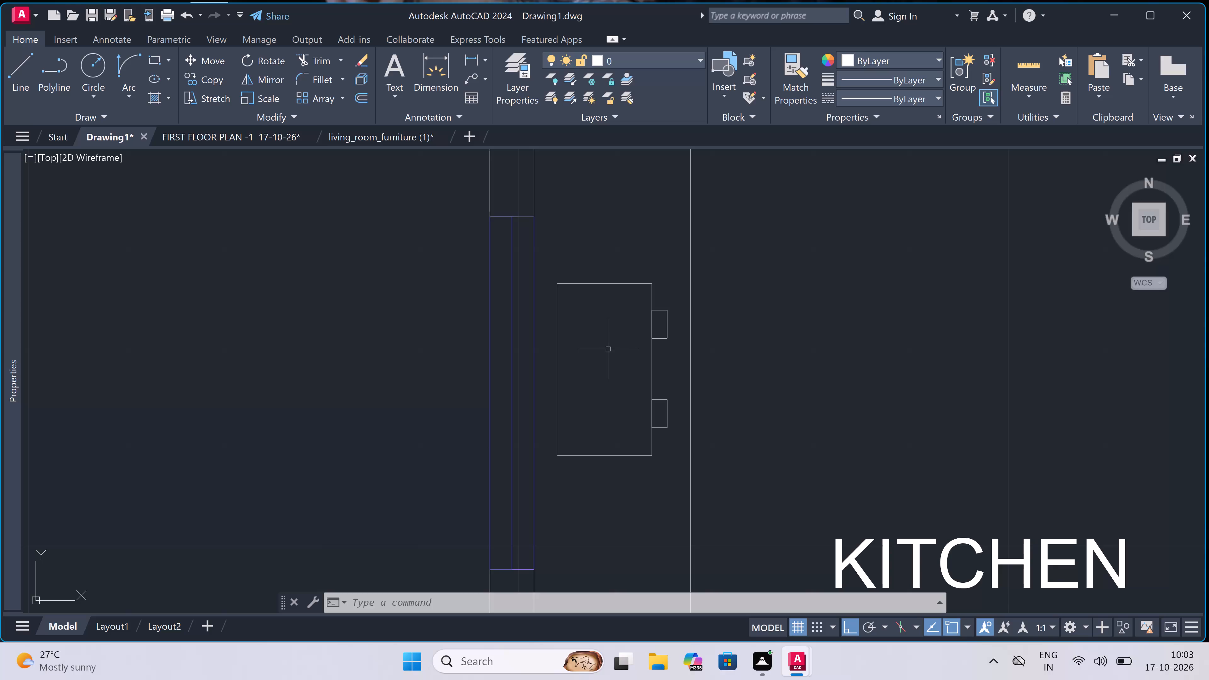
# Draw a burner circle of about 1" radius inside the stove body near its northwest corner.
pyautogui.press('c')
pyautogui.press('space')
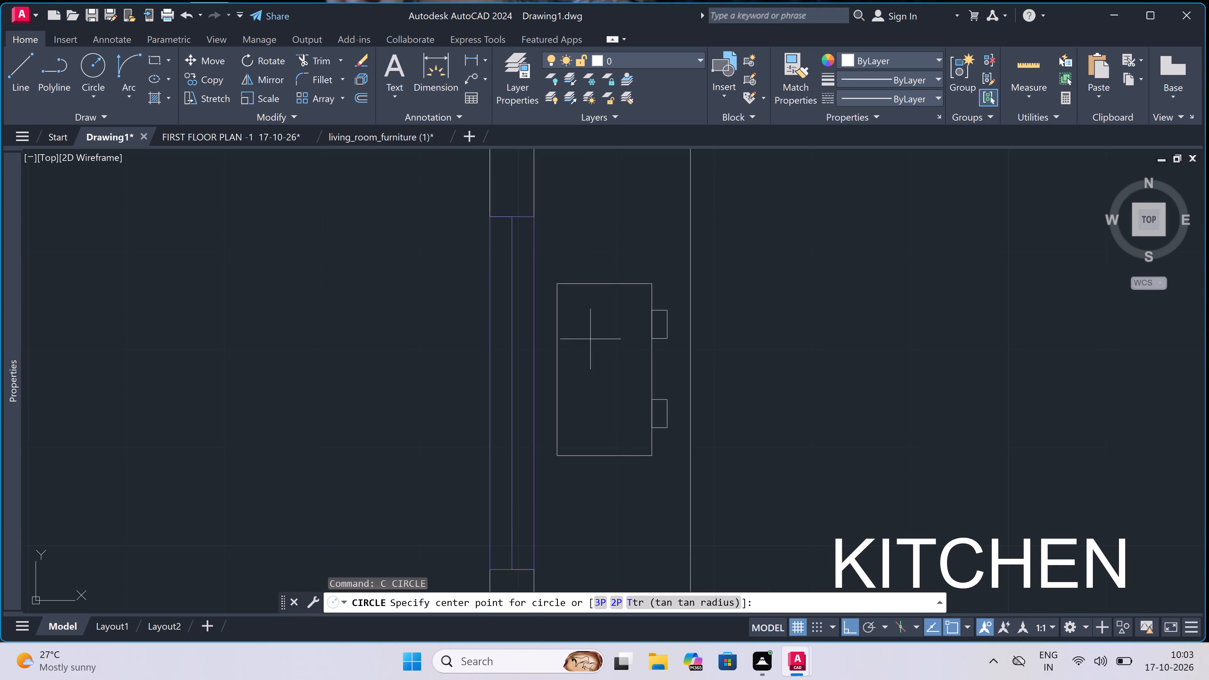
pyautogui.scroll(1, 580, 334)
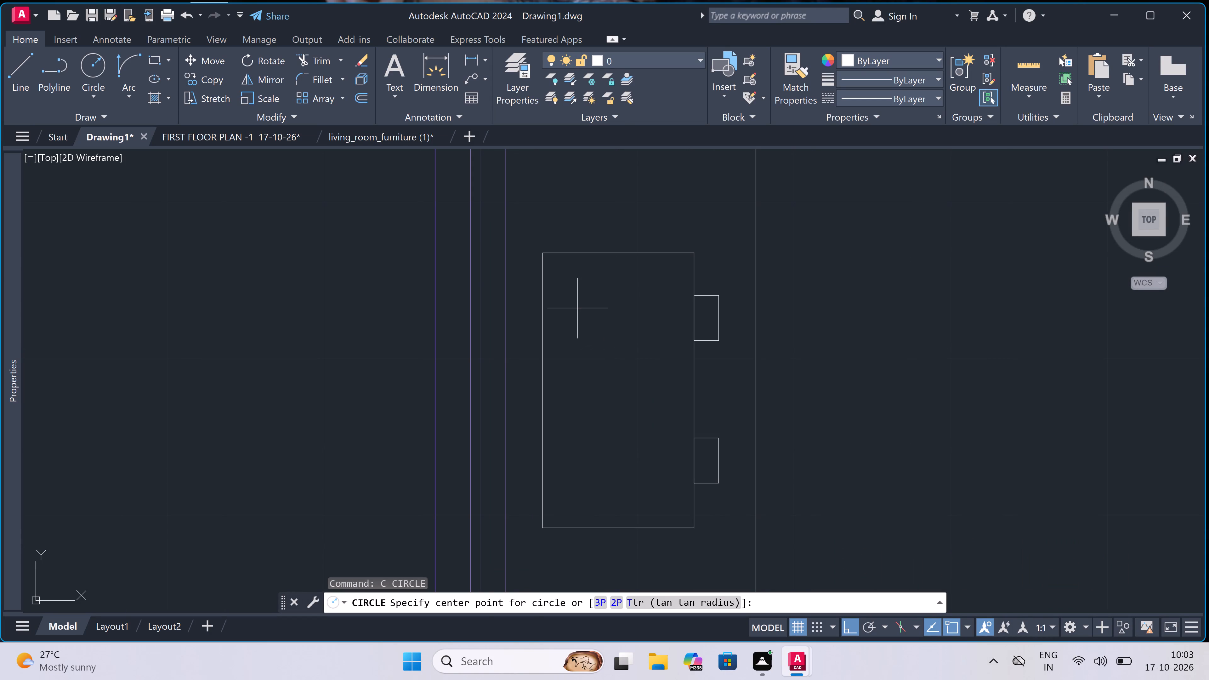
pyautogui.click(577, 308)
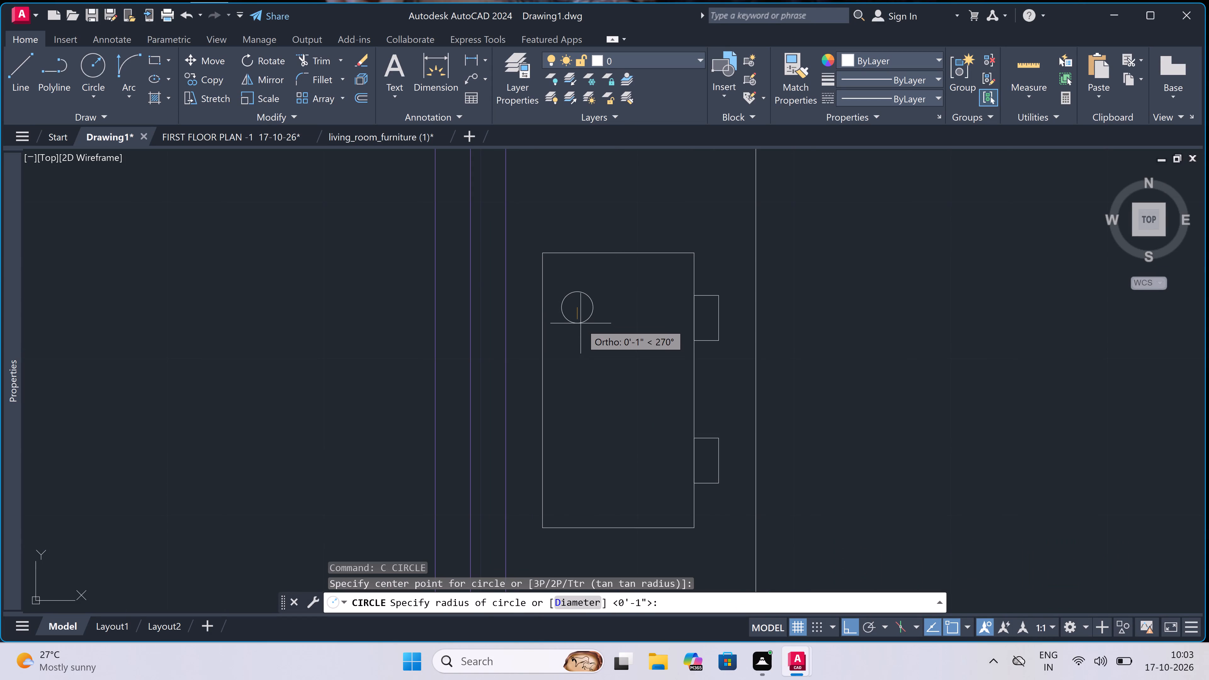
pyautogui.click(581, 322)
# Copy the burner circle to the northeast, southwest and southeast corners of the stove body, with Ortho off for the southeast copy.
pyautogui.doubleClick(579, 321)
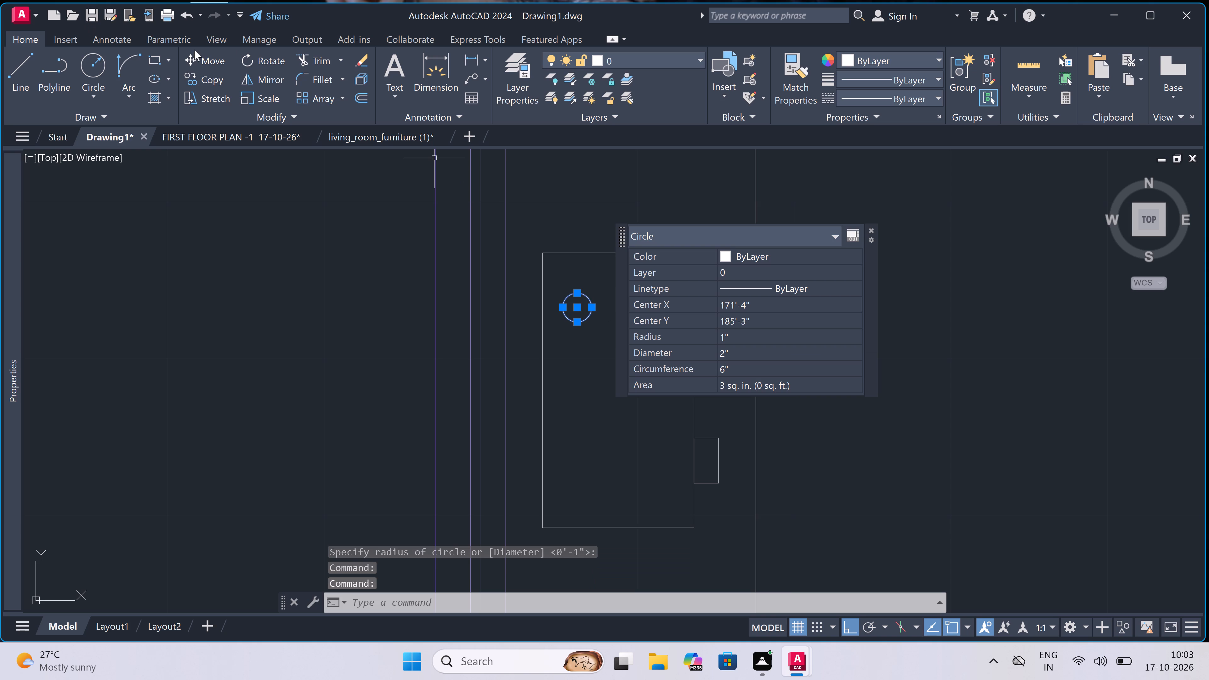
pyautogui.click(210, 76)
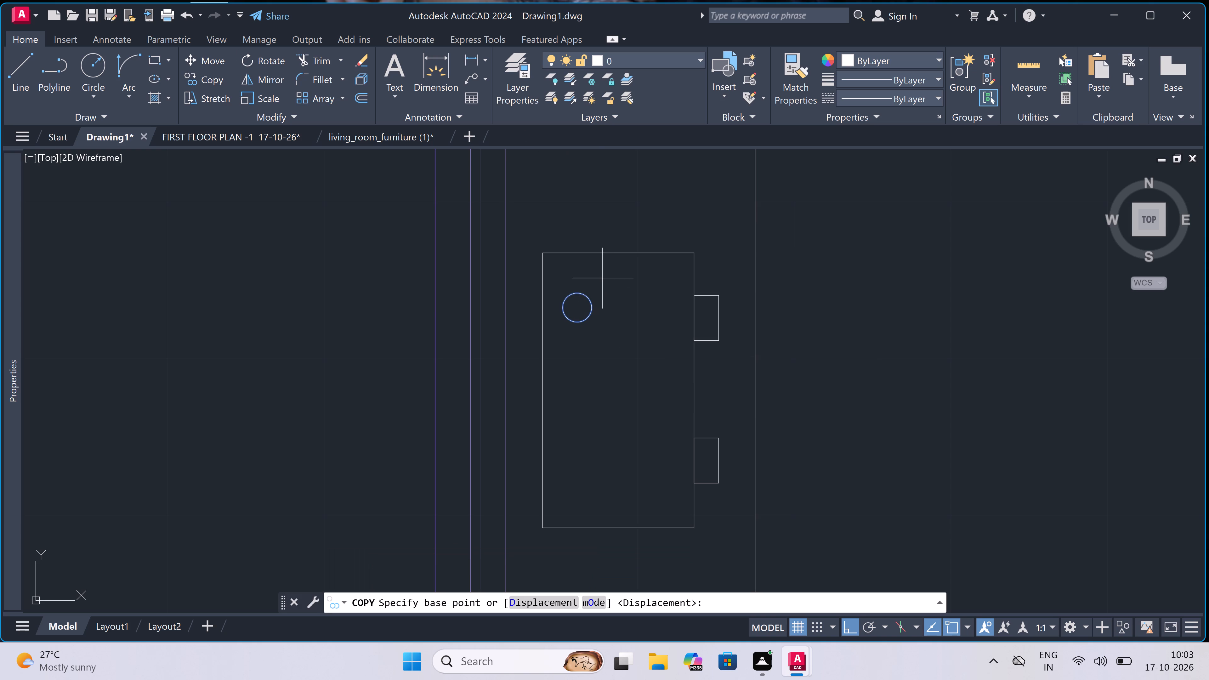
pyautogui.click(575, 307)
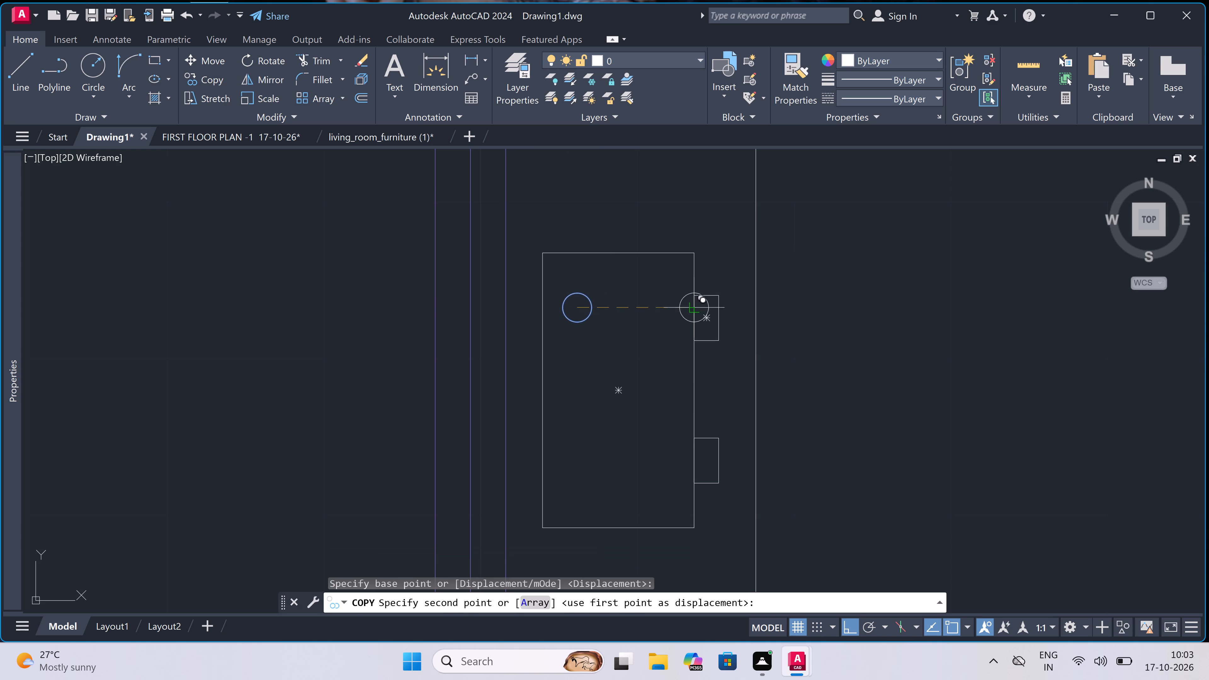
pyautogui.click(653, 302)
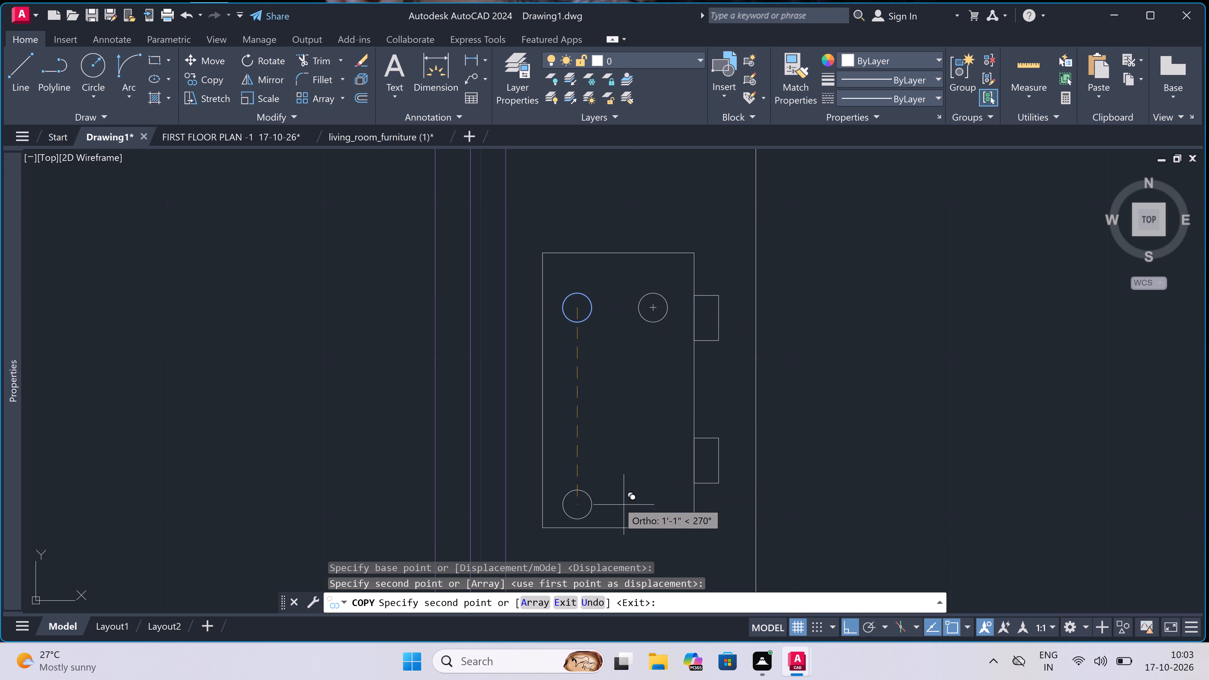
pyautogui.click(575, 473)
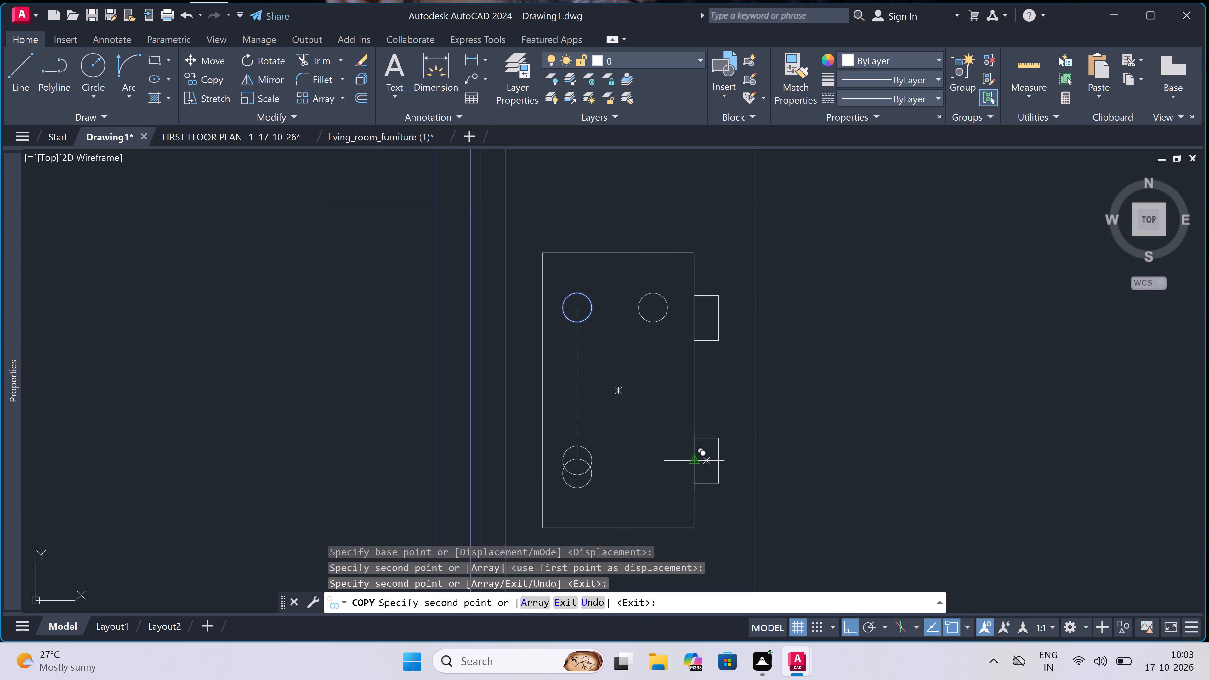
pyautogui.press('F8')
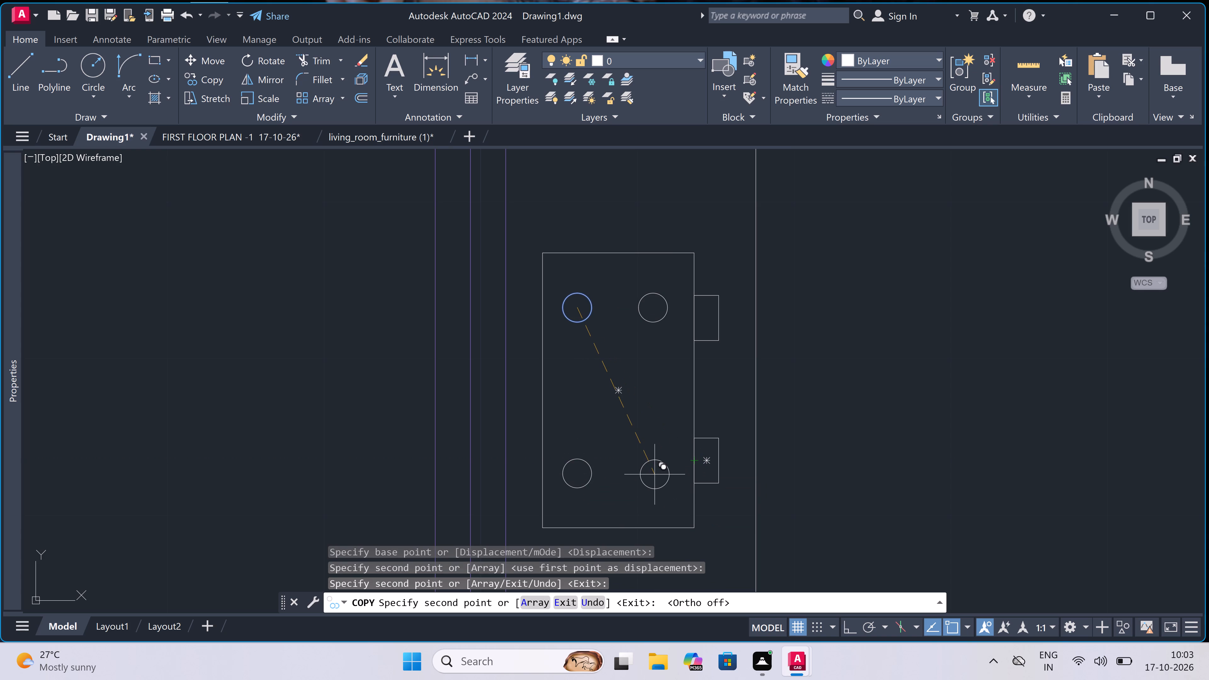
pyautogui.click(656, 480)
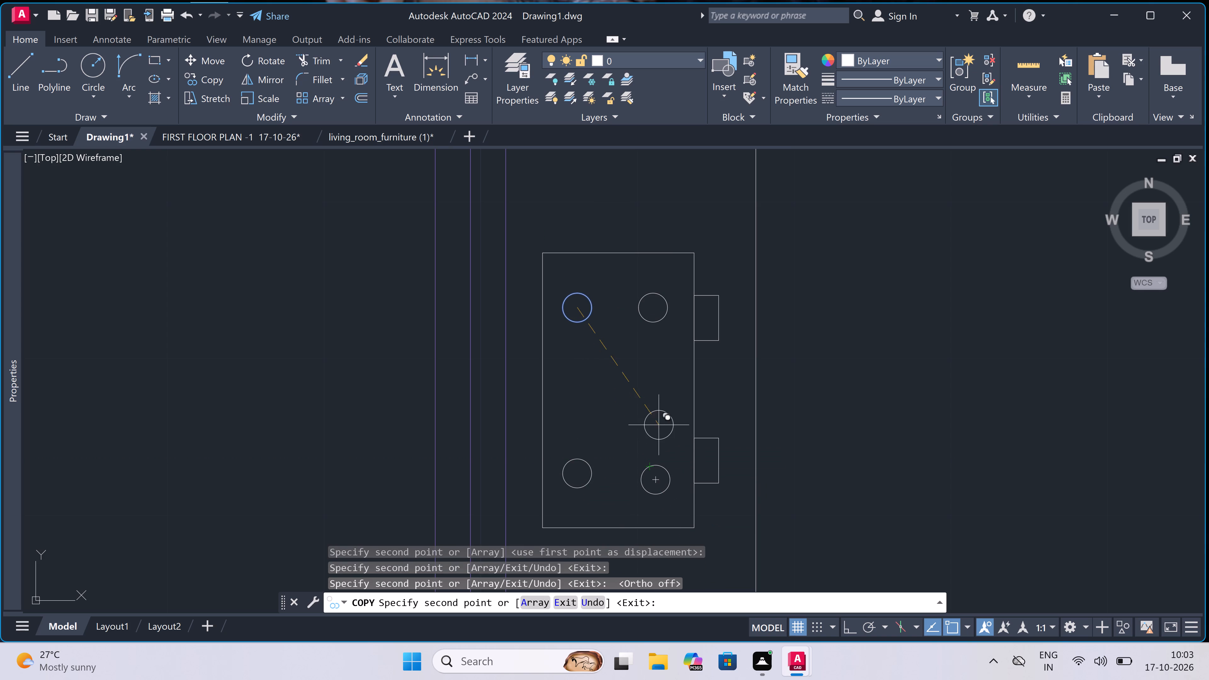
pyautogui.hotkey('ctrl', 'z')
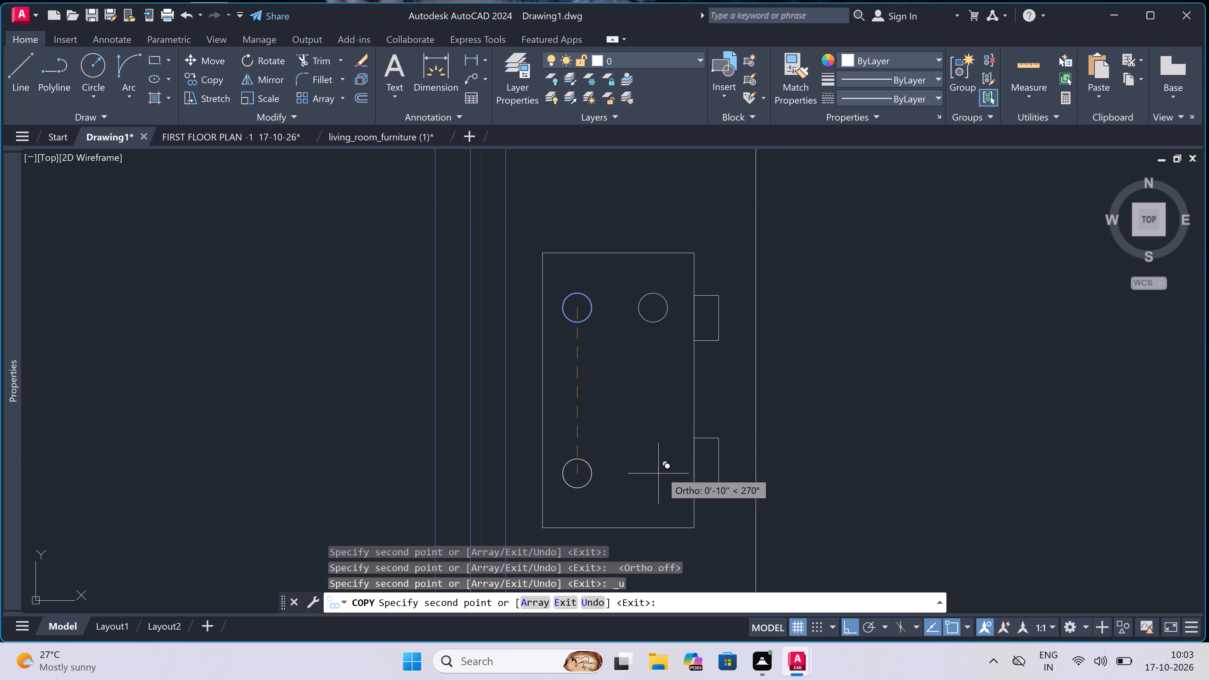
pyautogui.press('F8')
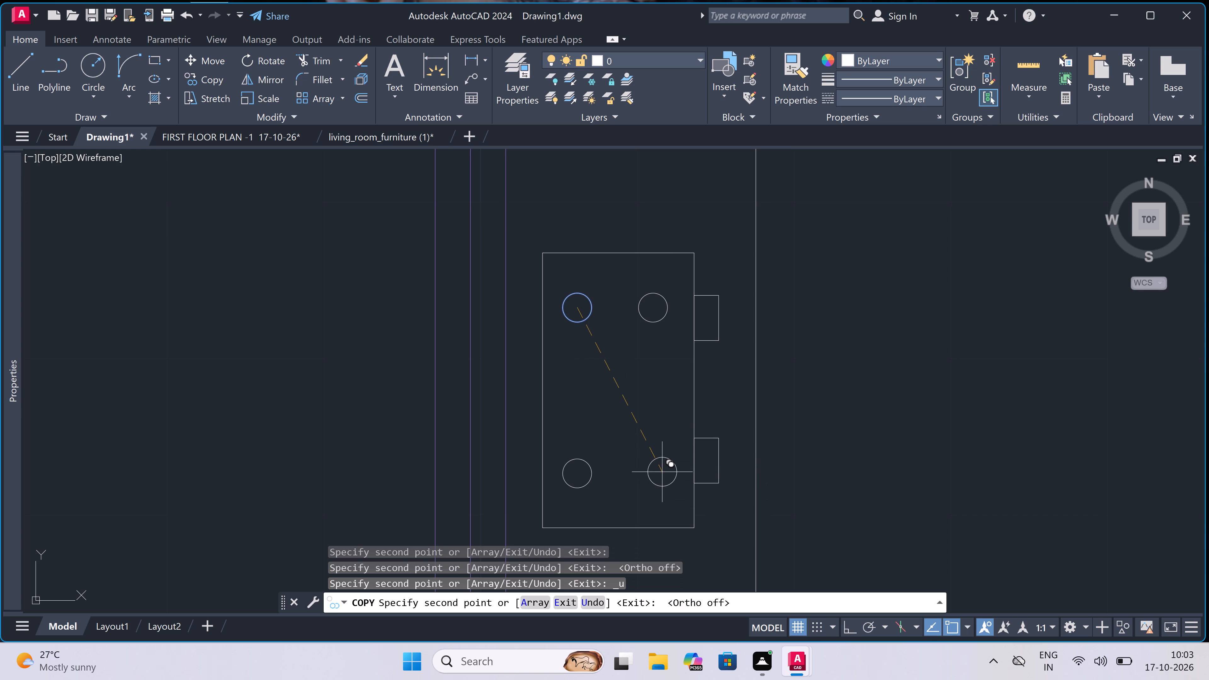
pyautogui.click(655, 475)
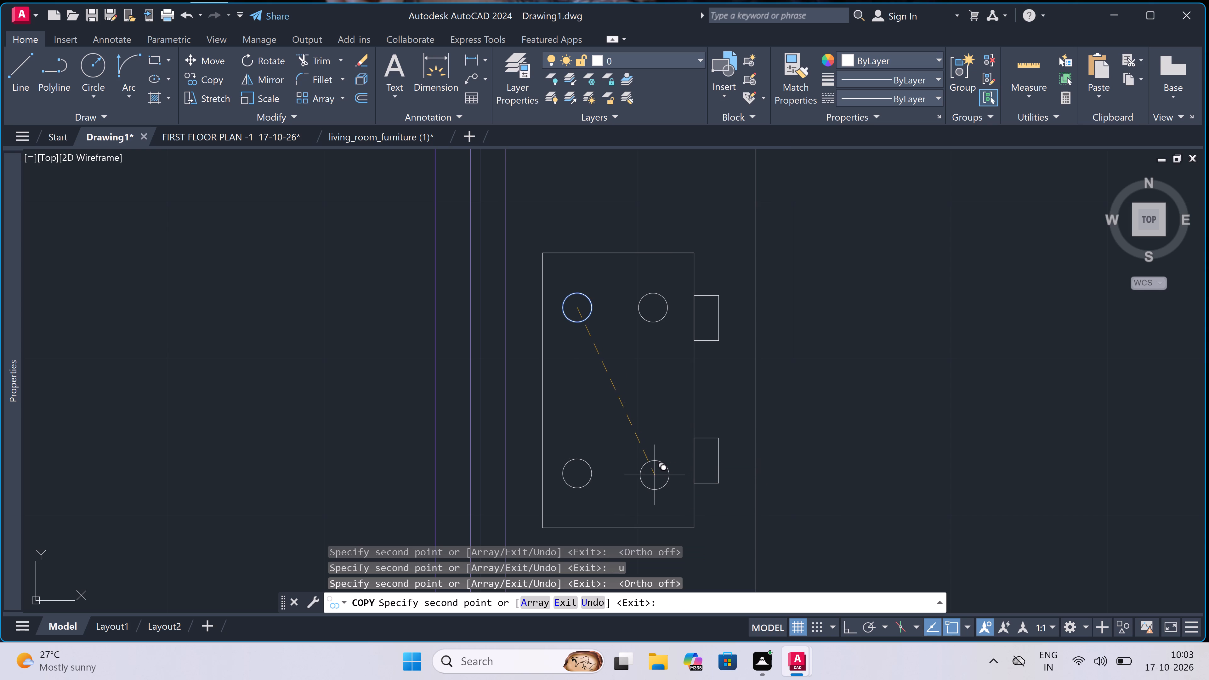
pyautogui.press('Escape')
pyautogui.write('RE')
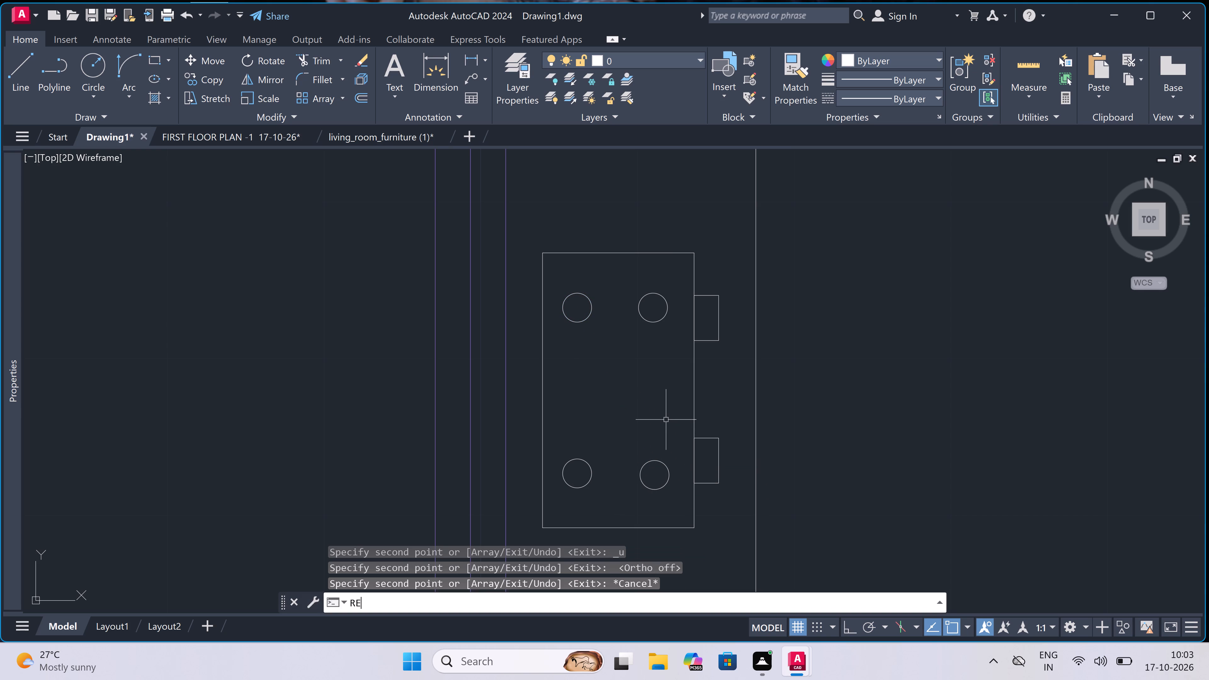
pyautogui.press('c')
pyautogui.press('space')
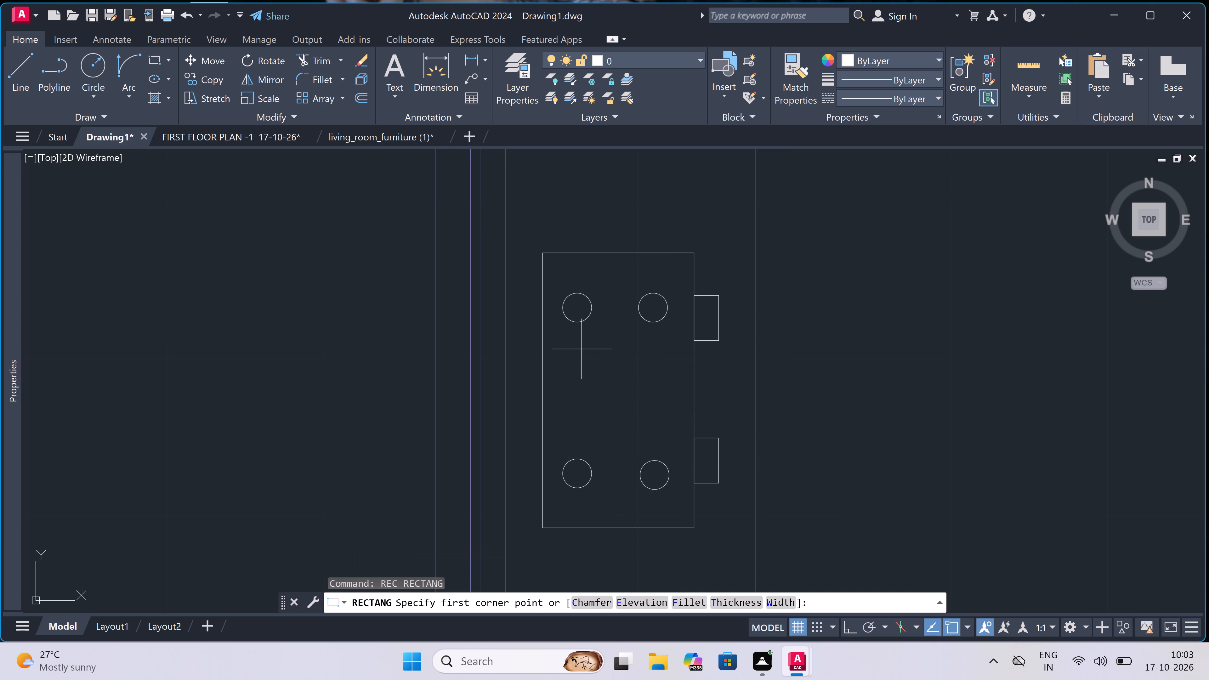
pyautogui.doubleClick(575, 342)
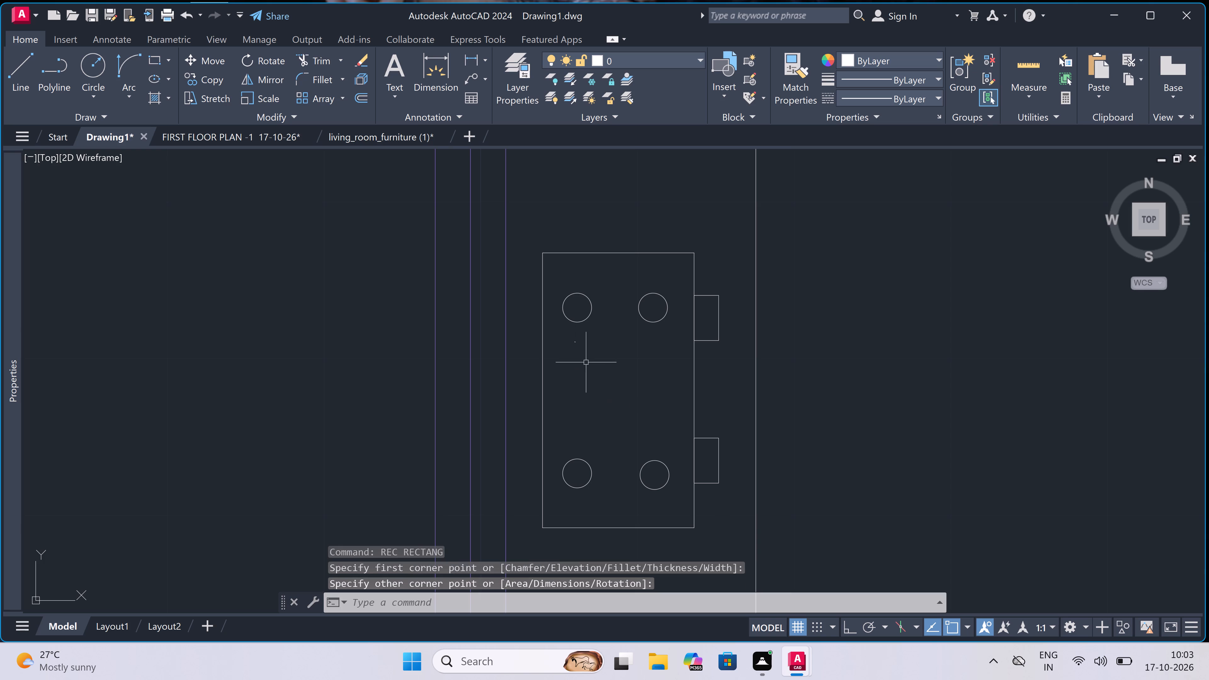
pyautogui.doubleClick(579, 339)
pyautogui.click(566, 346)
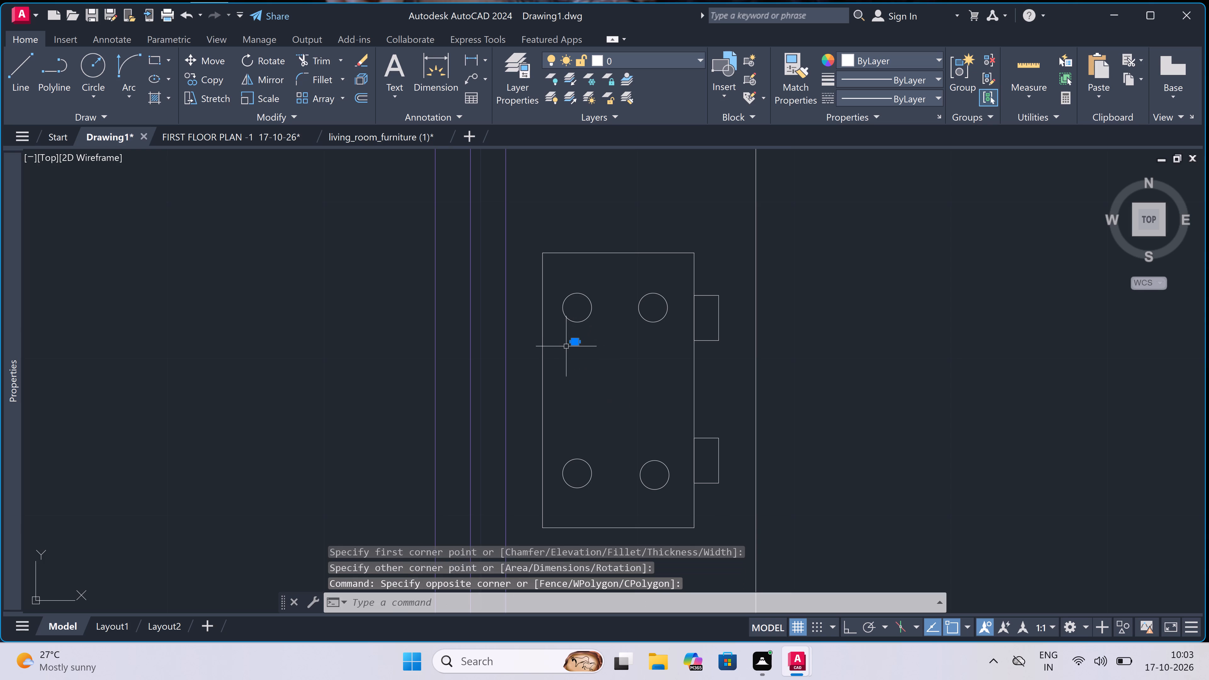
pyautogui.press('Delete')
# Draw a rectangle in the middle of the stove body, between the northern and southern pairs of burner circles.
pyautogui.write('REC')
pyautogui.press('space')
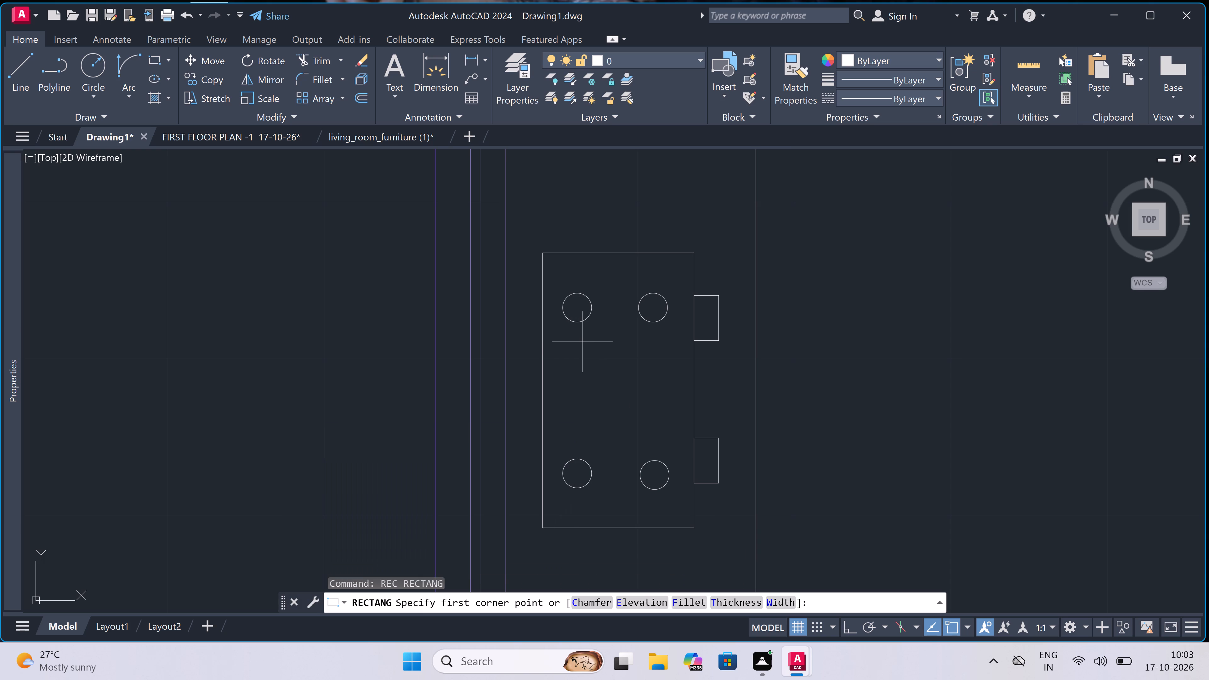
pyautogui.click(579, 340)
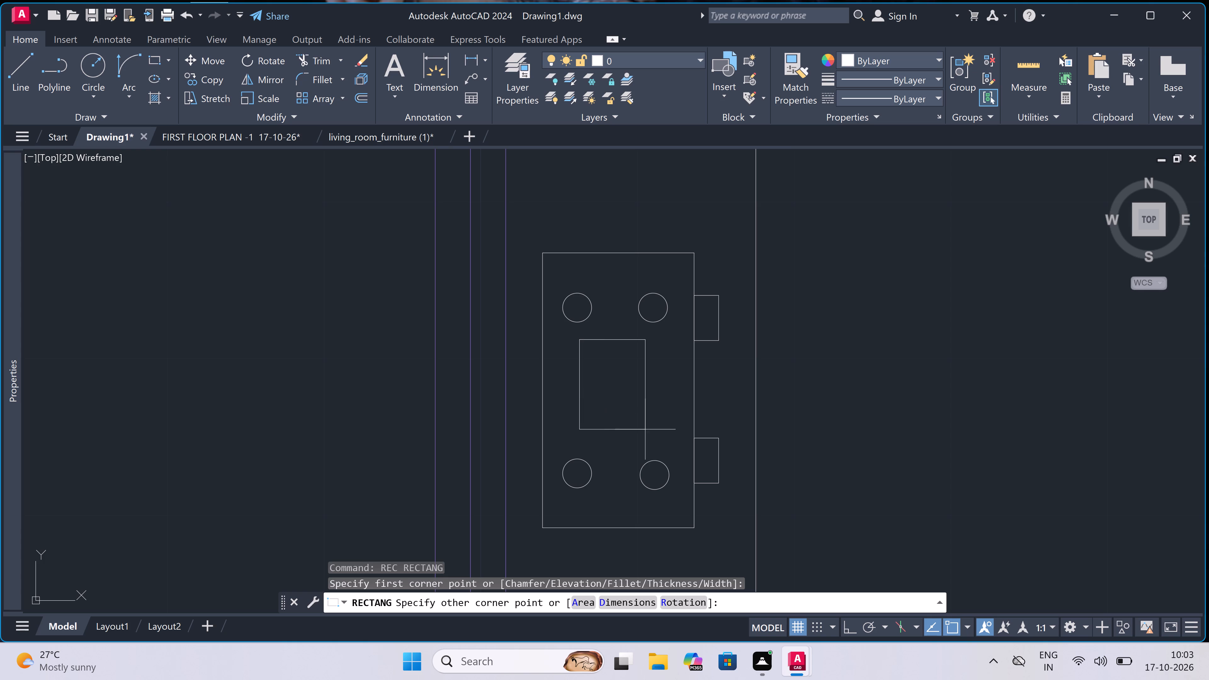
pyautogui.click(657, 434)
# Examine the whole first floor plan to check which kitchen counters have stoves and sinks.
pyautogui.scroll(-4, 576, 377)
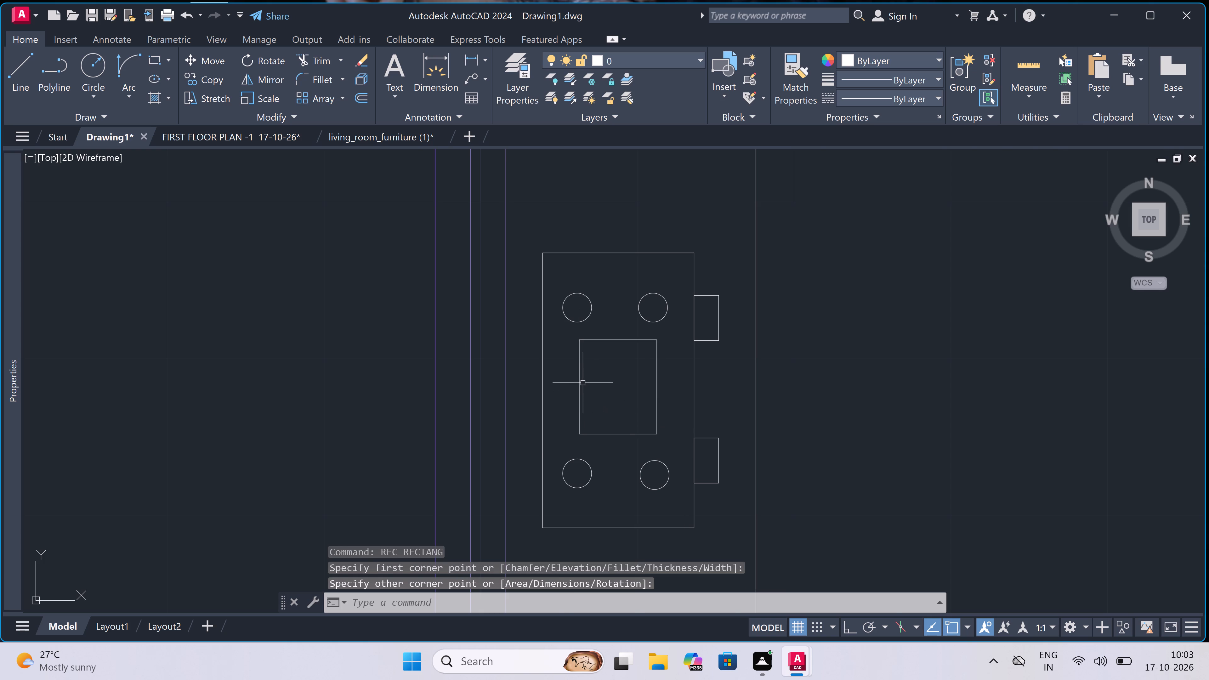
pyautogui.scroll(-3, 576, 377)
pyautogui.scroll(2, 641, 373)
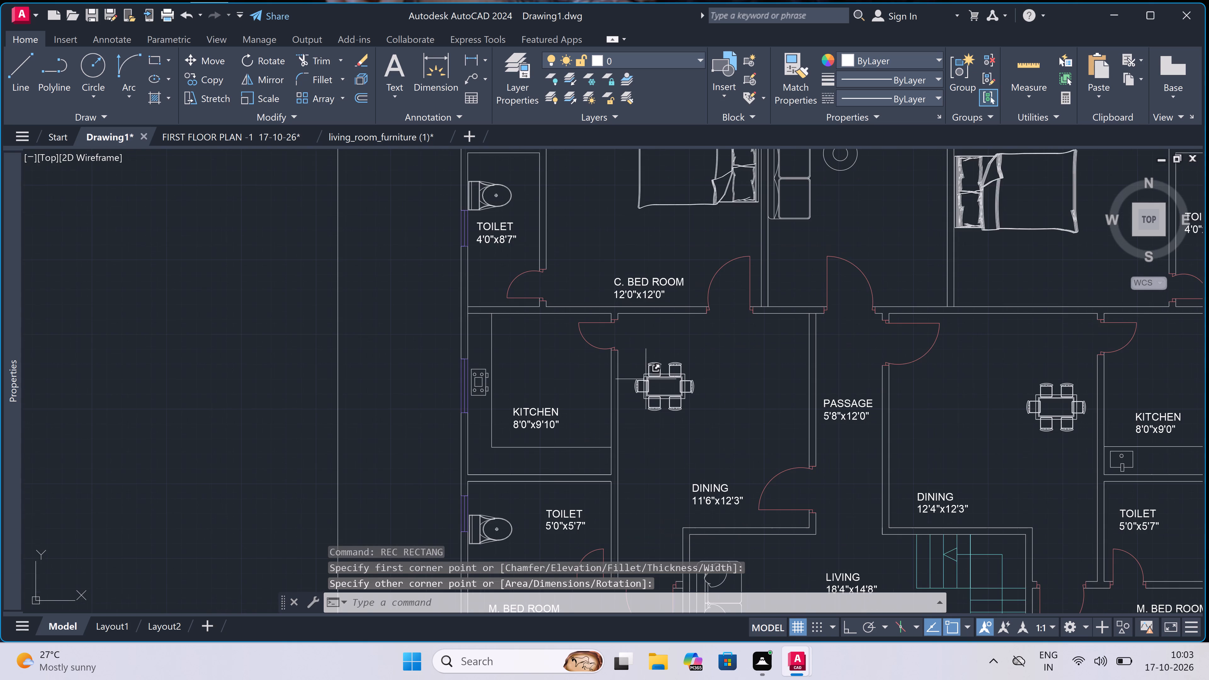
pyautogui.scroll(-1, 649, 384)
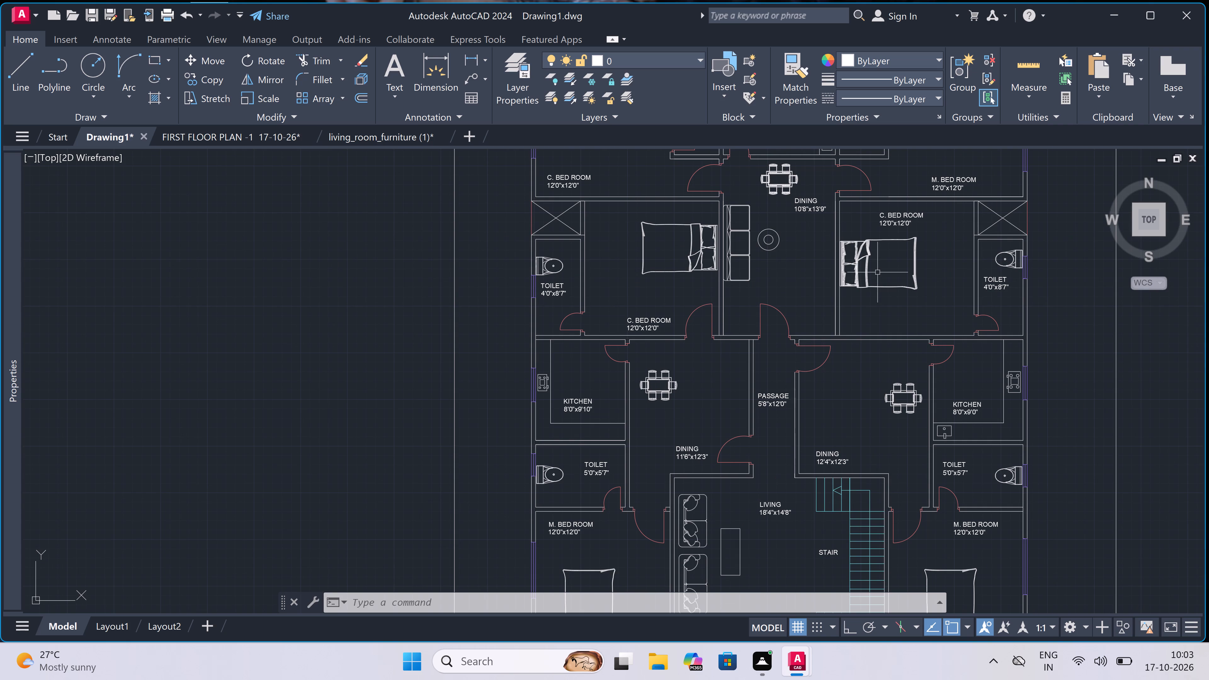
pyautogui.scroll(-1, 691, 347)
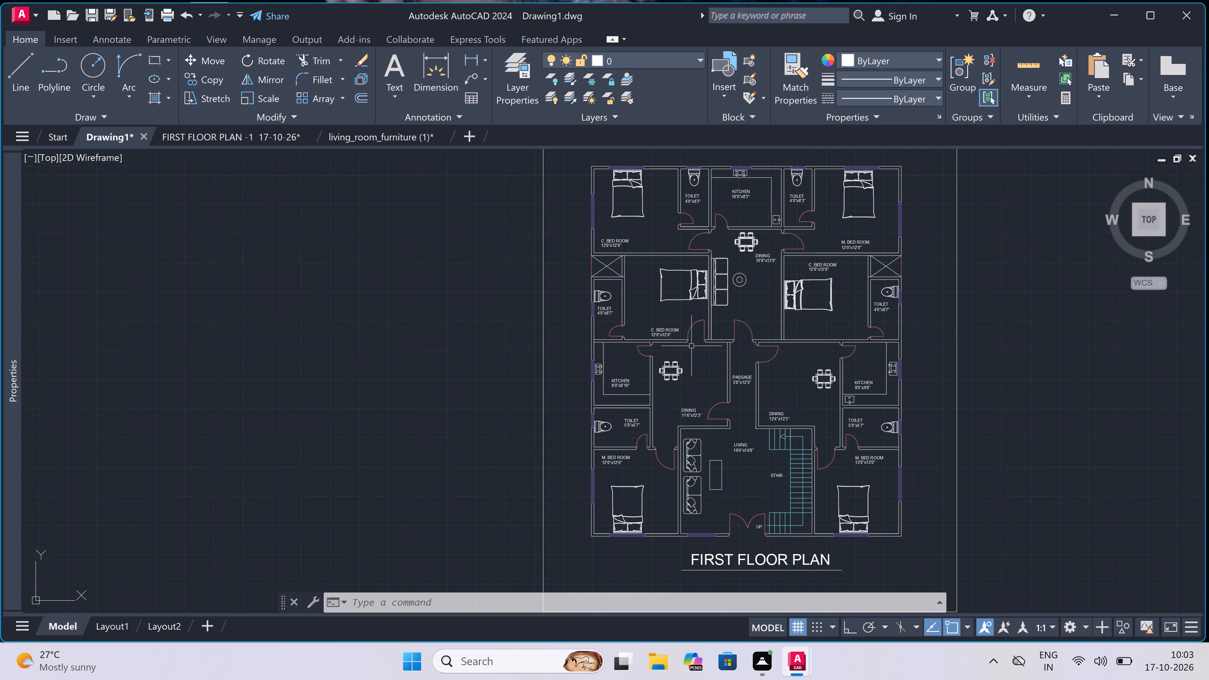
pyautogui.scroll(1, 710, 289)
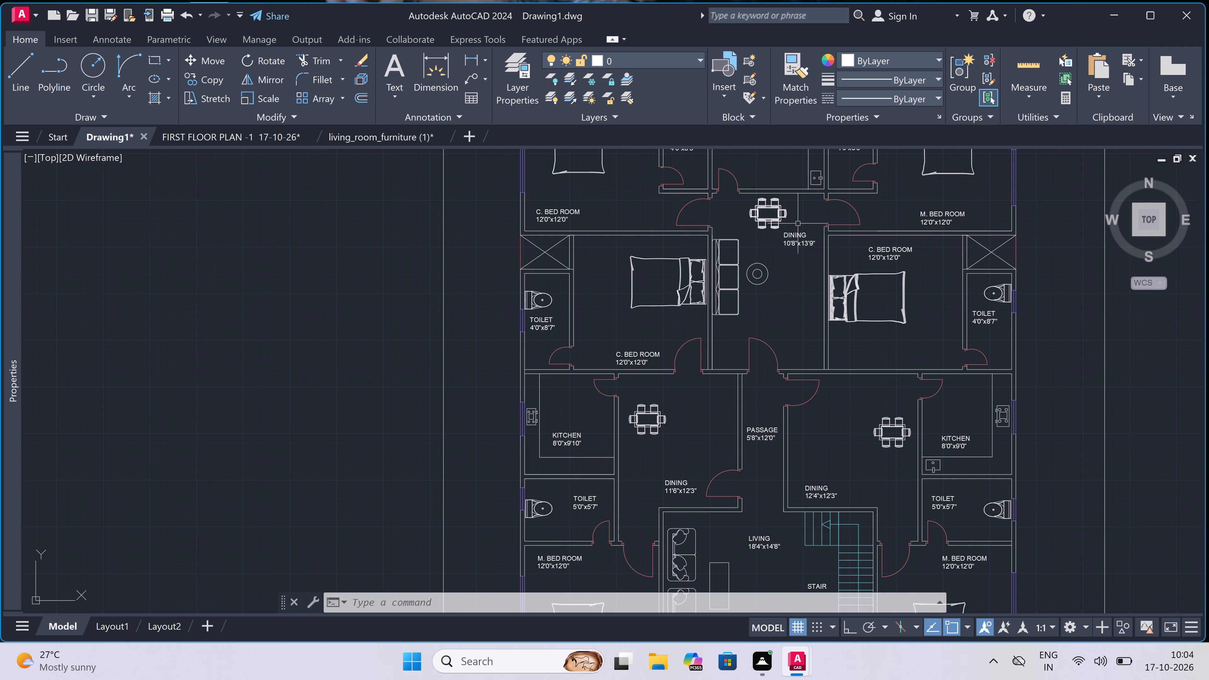
pyautogui.scroll(-3, 712, 349)
pyautogui.scroll(2, 716, 417)
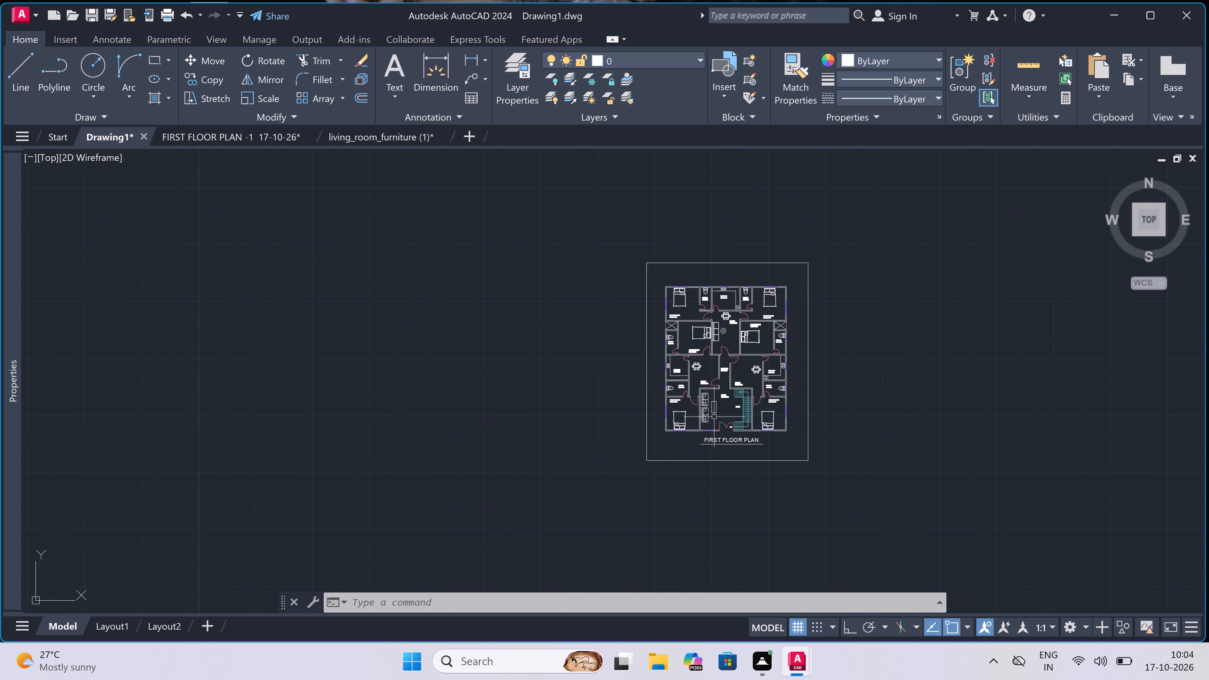
pyautogui.scroll(1, 716, 417)
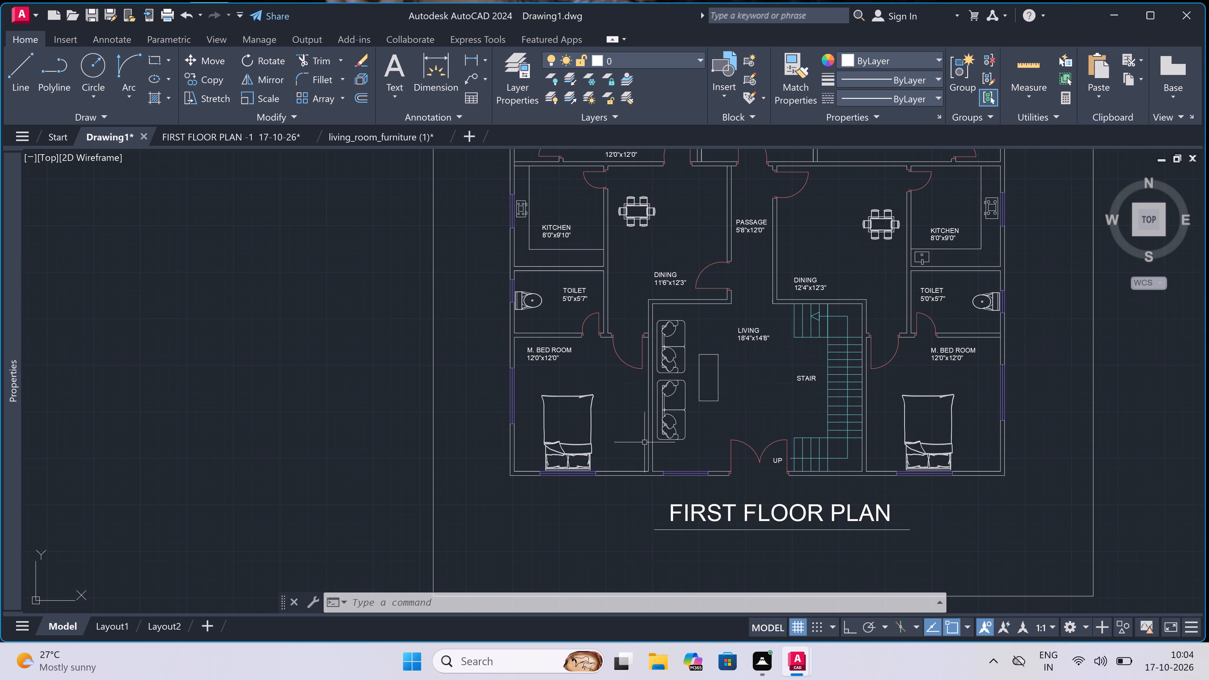
pyautogui.scroll(-3, 672, 458)
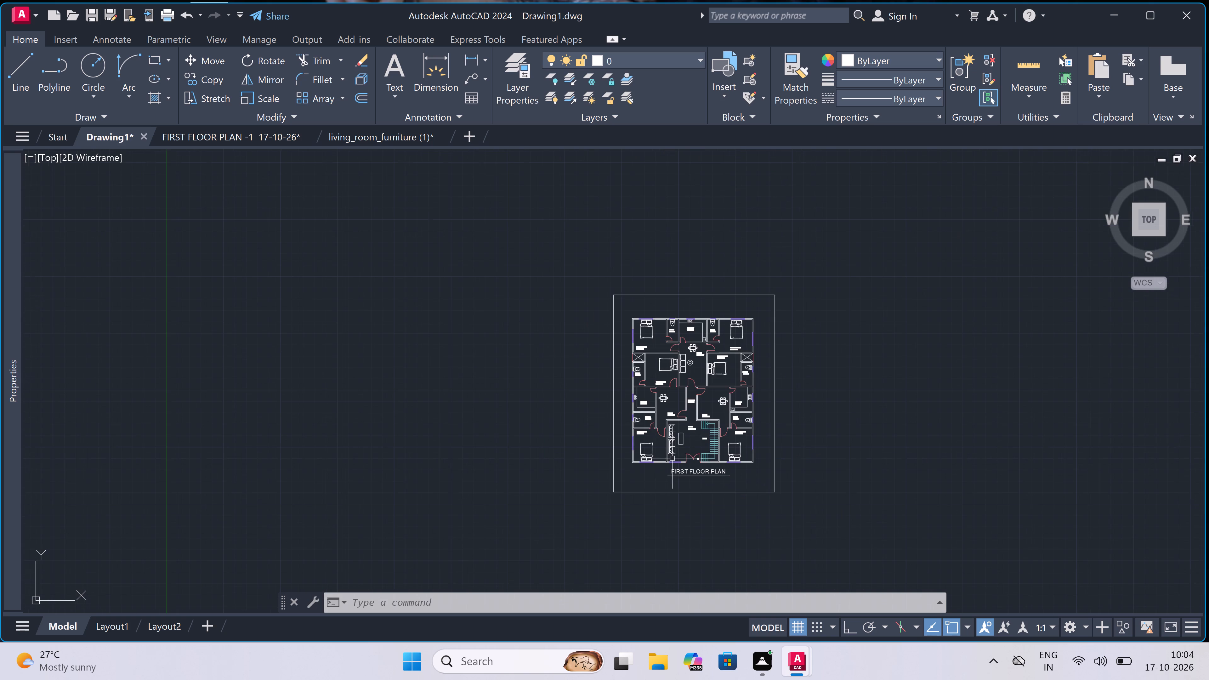
pyautogui.scroll(2, 701, 353)
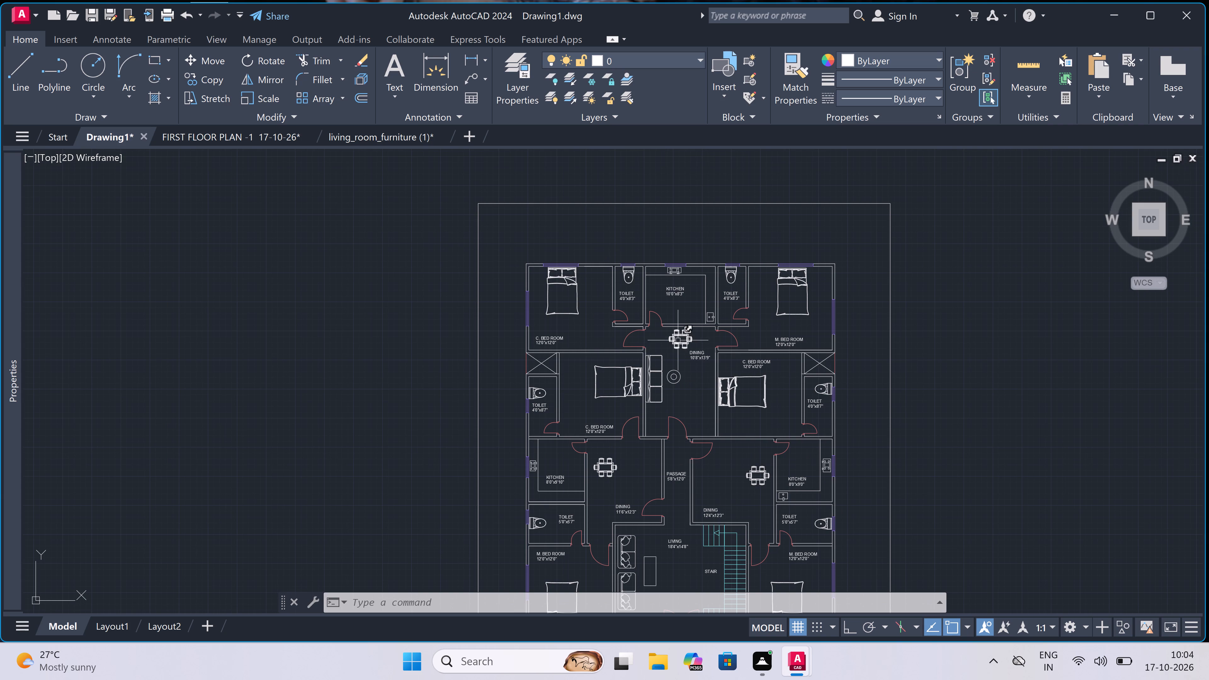
pyautogui.scroll(-4, 677, 333)
pyautogui.scroll(1, 677, 333)
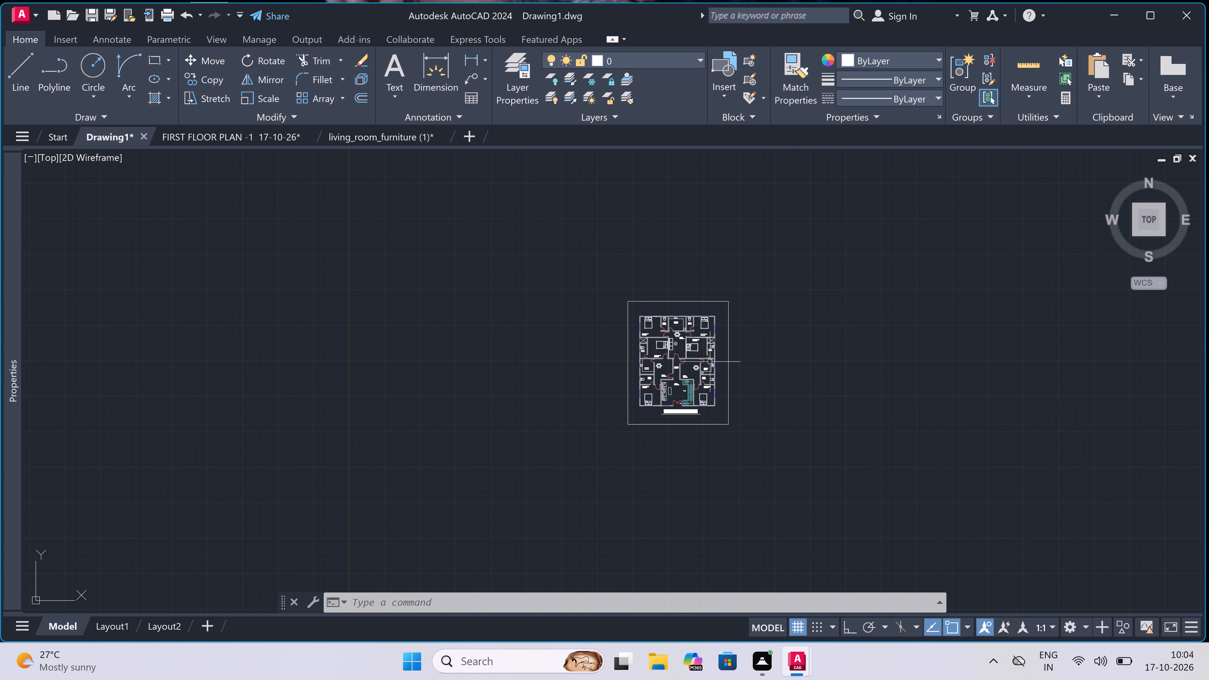
pyautogui.scroll(2, 716, 344)
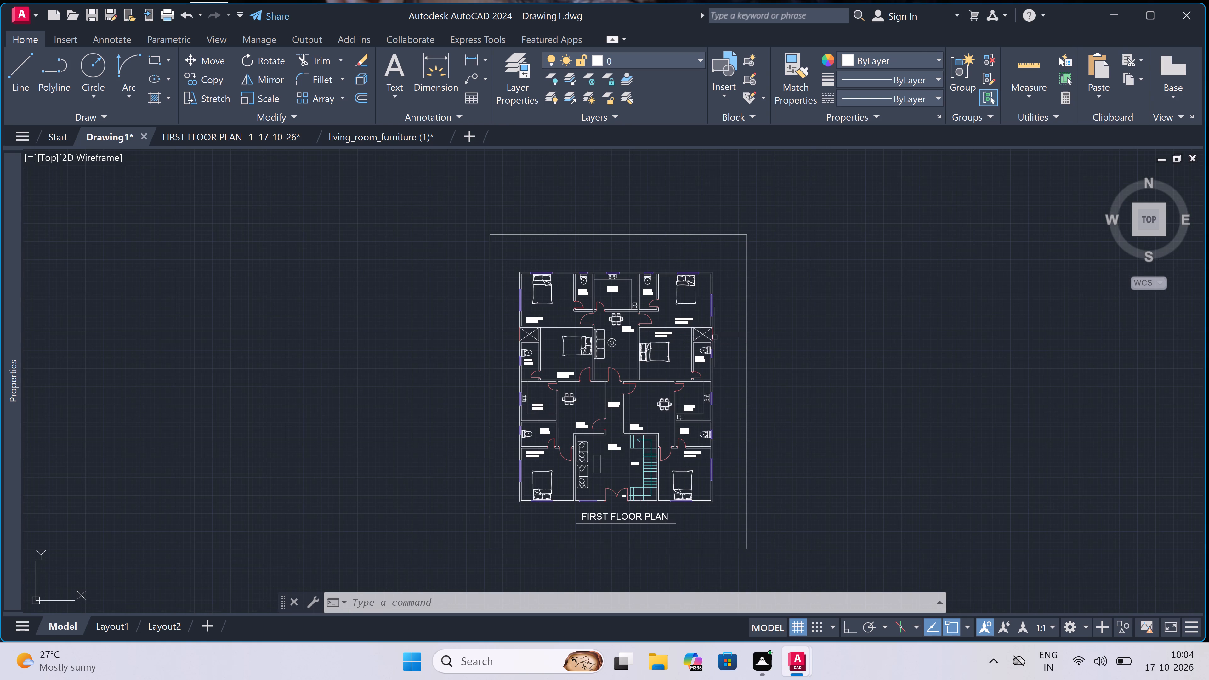
pyautogui.scroll(2, 719, 334)
pyautogui.scroll(-3, 720, 332)
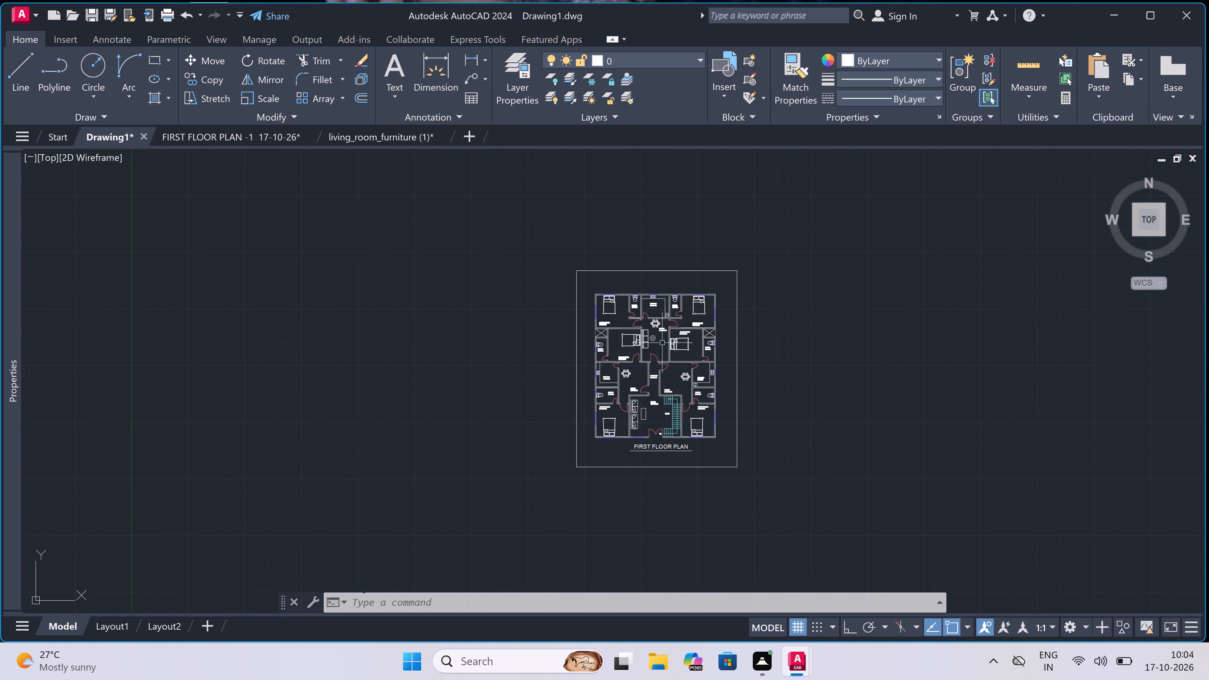
pyautogui.scroll(2, 654, 346)
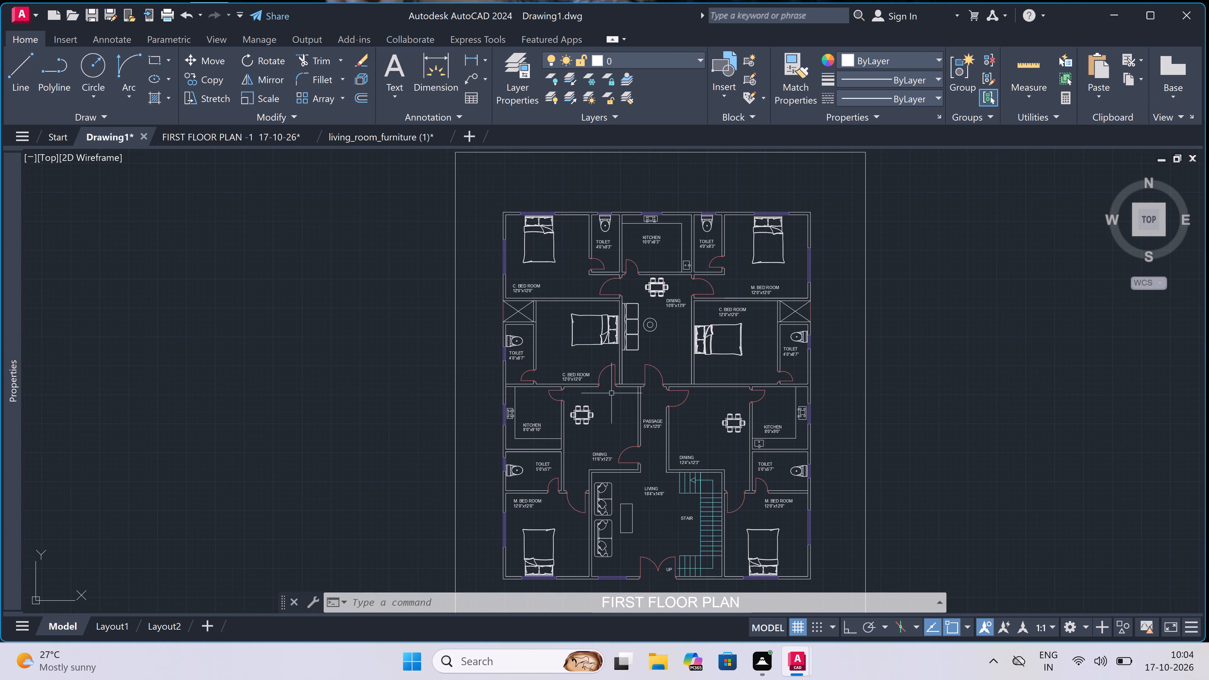
# Draw a rectangular sink outline on the southern counter of the 8'0"x9'10" kitchen, near the counter's east end.
pyautogui.scroll(2, 555, 442)
pyautogui.scroll(2, 534, 462)
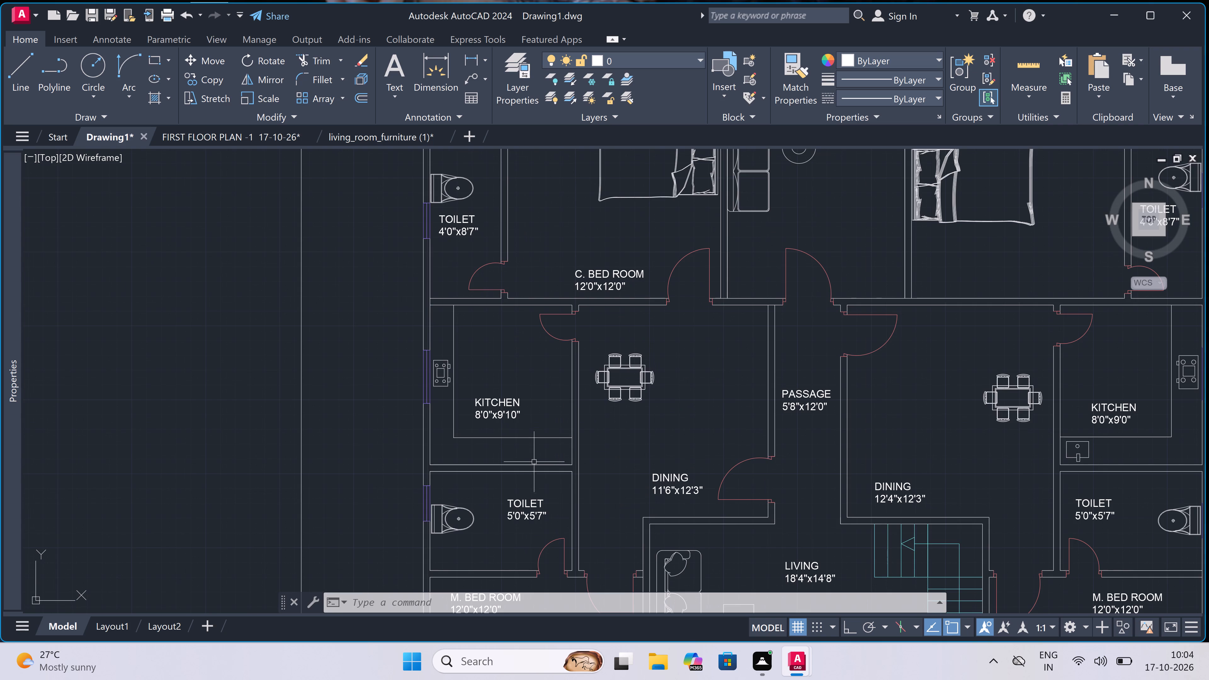
pyautogui.scroll(1, 536, 461)
pyautogui.write('RE')
pyautogui.press('c')
pyautogui.press('space')
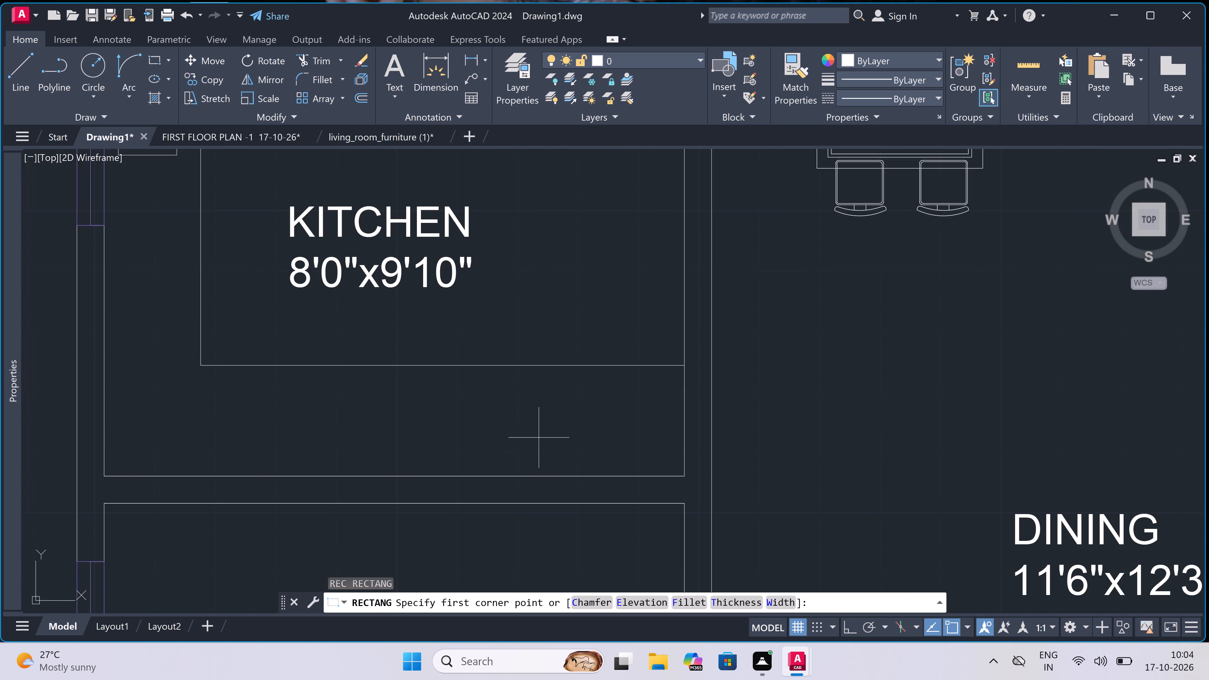
pyautogui.scroll(1, 528, 416)
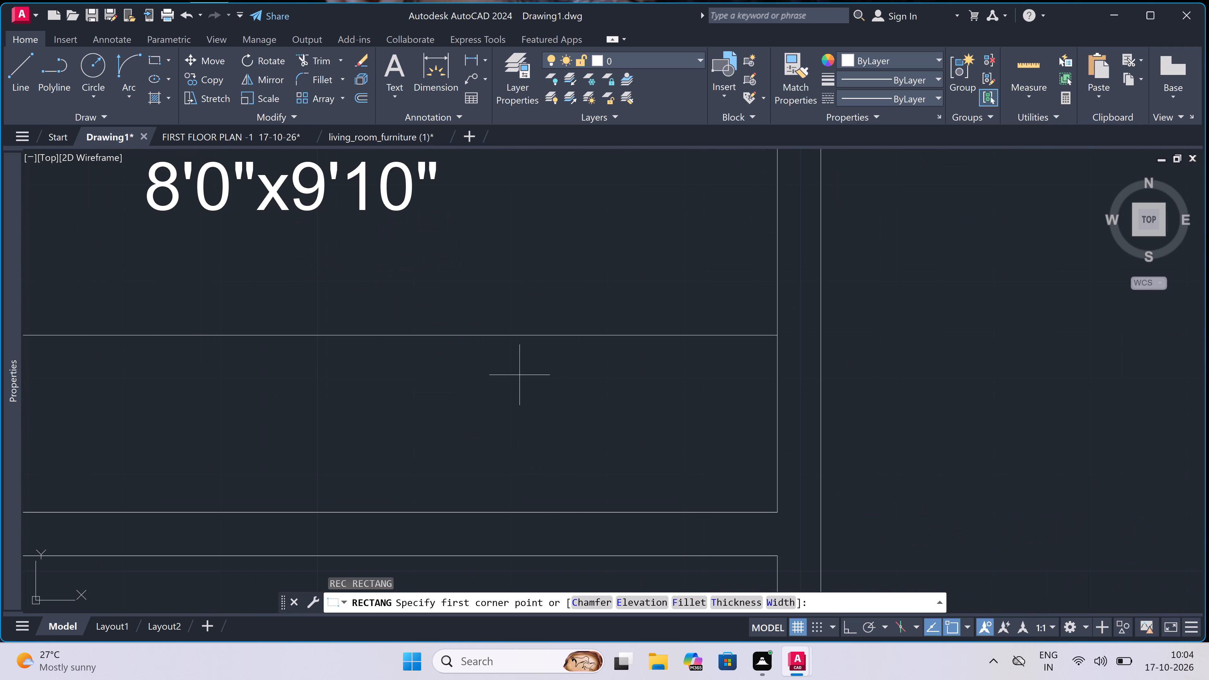
pyautogui.click(530, 358)
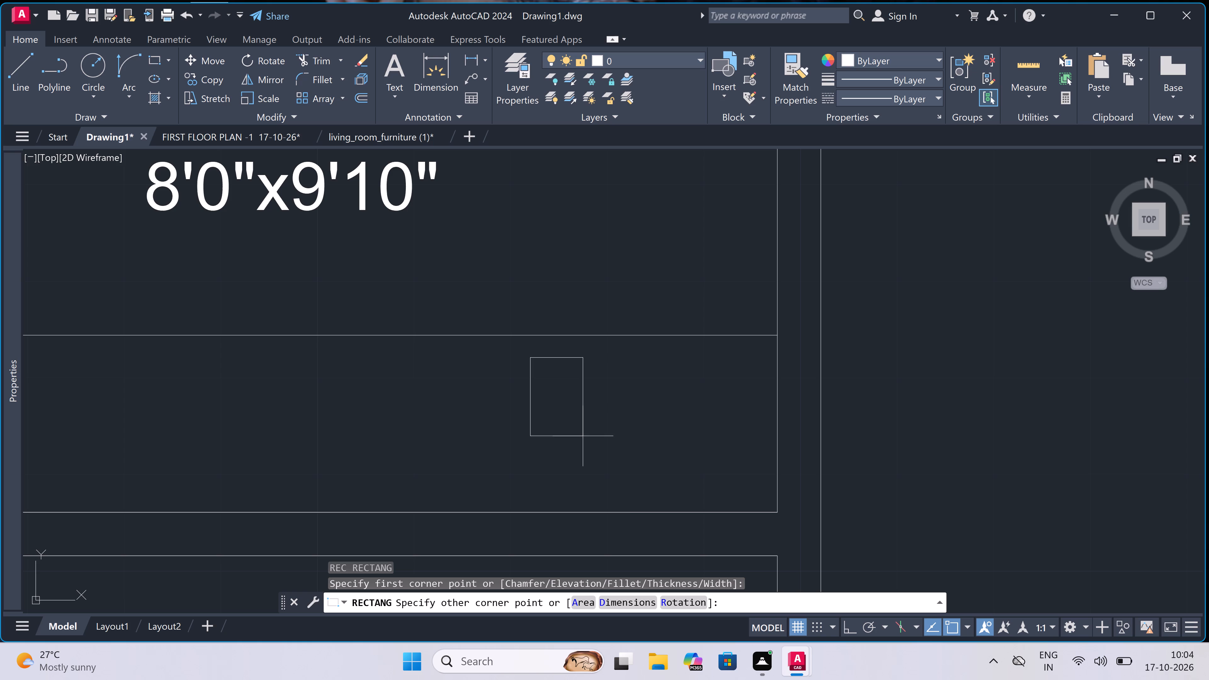
pyautogui.click(692, 470)
# Draw a narrow vertical tap rectangle across the middle of the sink outline's south edge.
pyautogui.press('space')
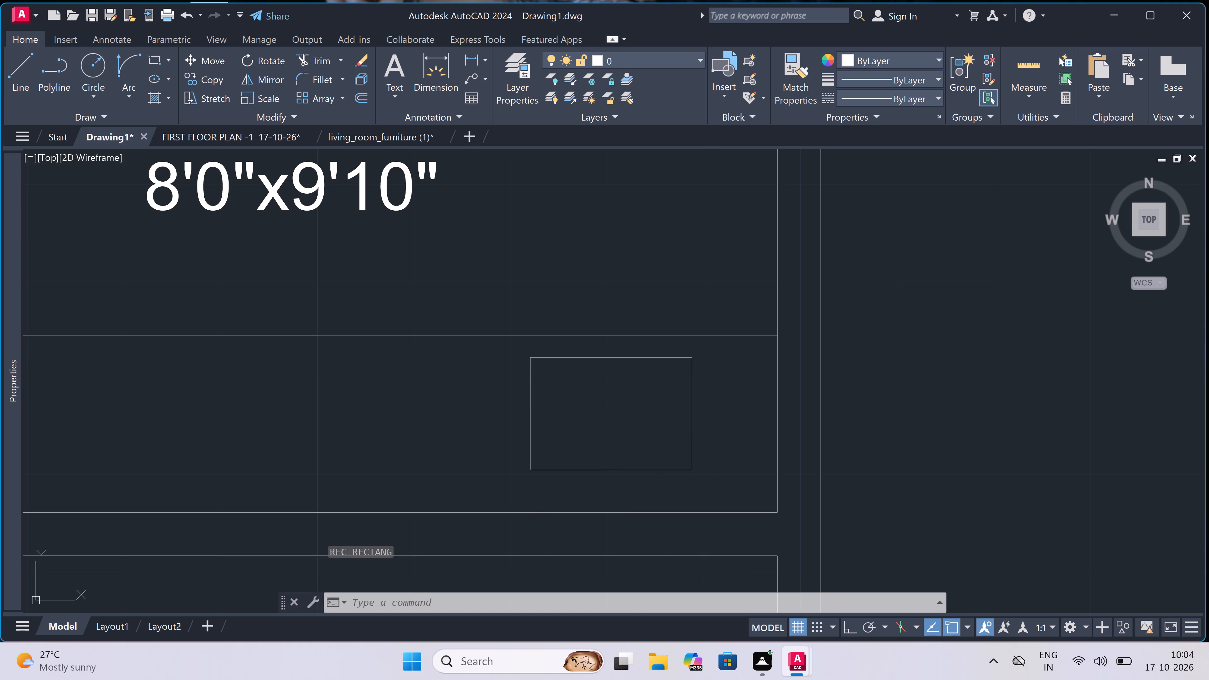
pyautogui.click(607, 438)
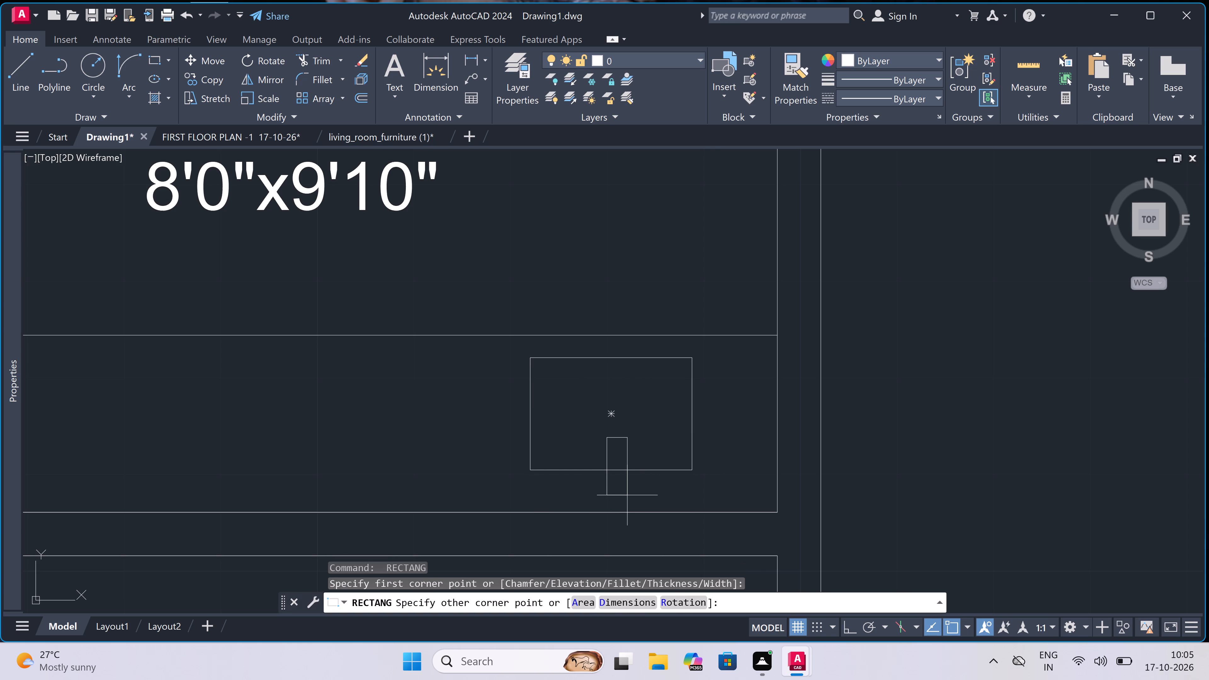
pyautogui.doubleClick(620, 494)
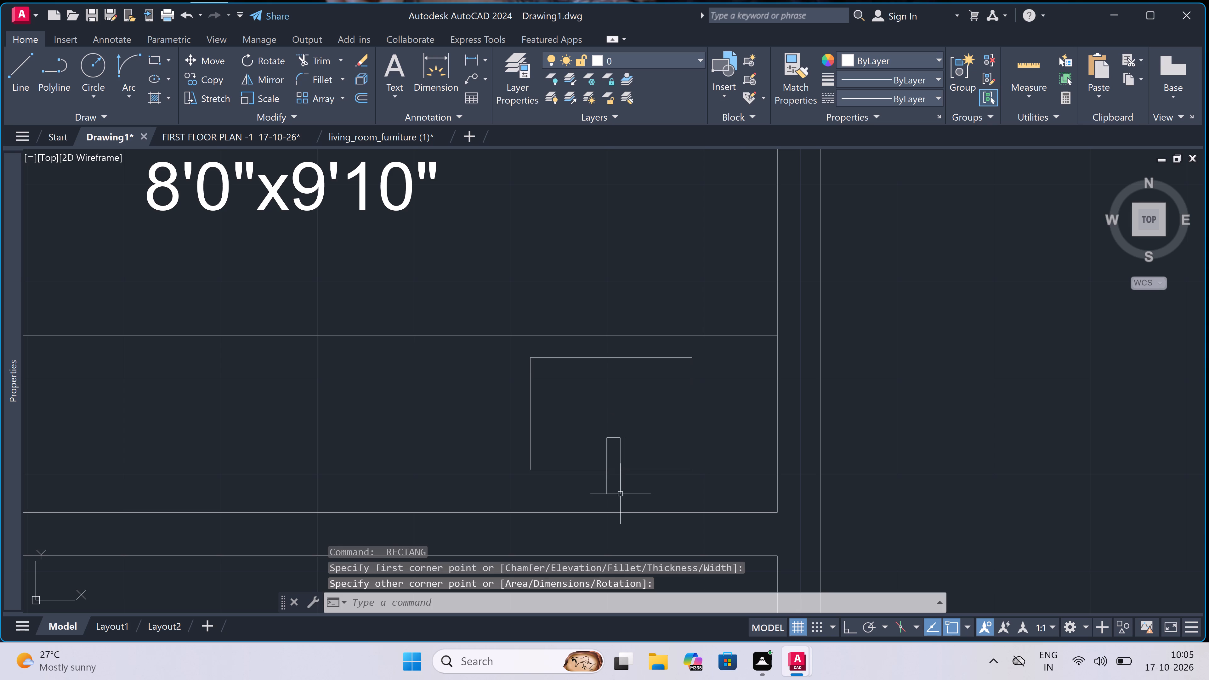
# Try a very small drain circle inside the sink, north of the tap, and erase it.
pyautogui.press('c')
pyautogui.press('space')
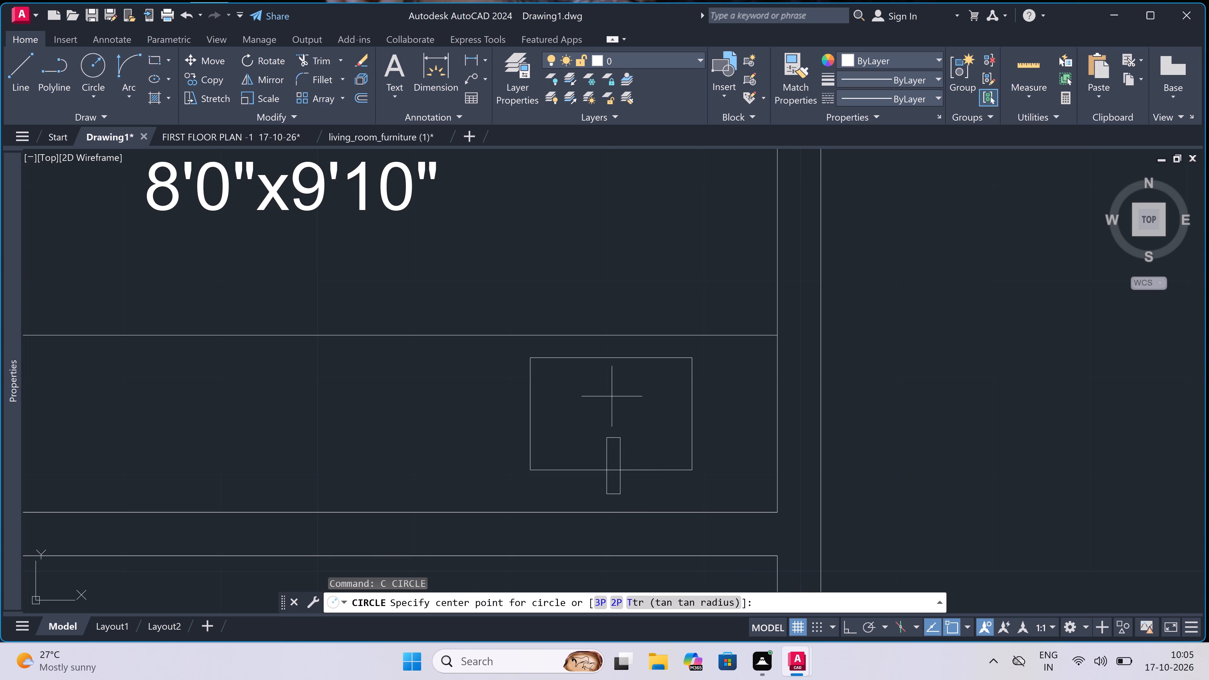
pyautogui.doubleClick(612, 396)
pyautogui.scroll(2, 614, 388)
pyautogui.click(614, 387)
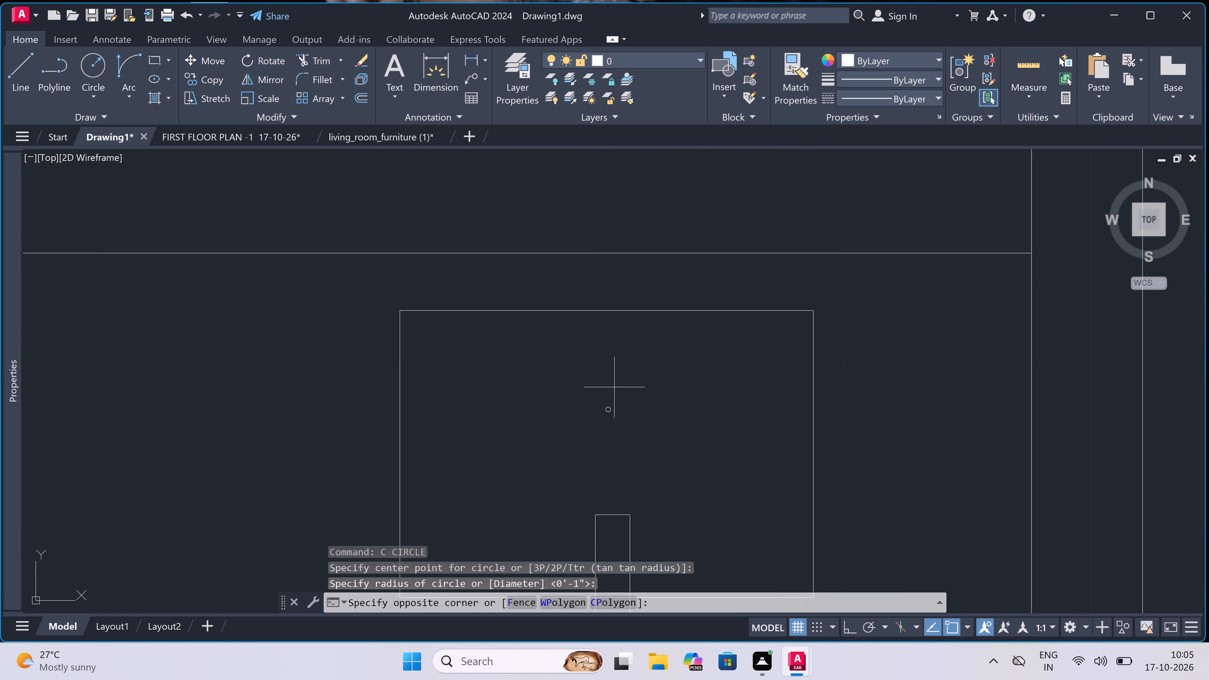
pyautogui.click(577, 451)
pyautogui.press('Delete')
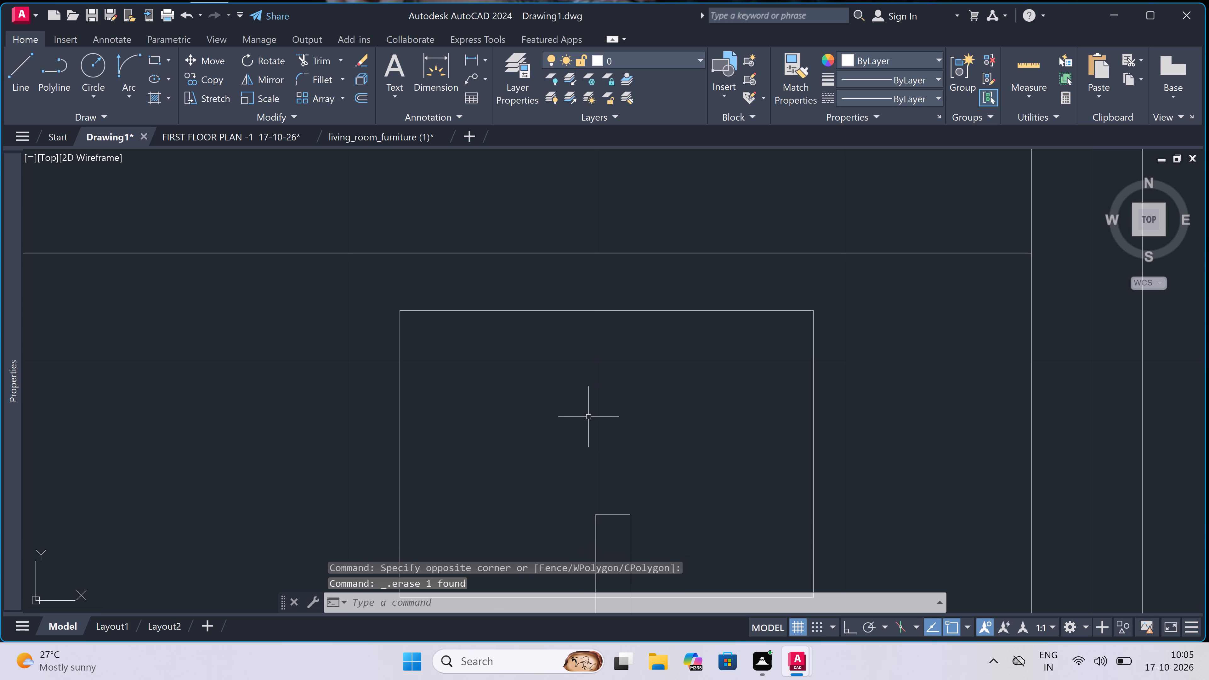
# Draw a larger drain circle inside the sink, centred about 5" north of the tap and aligned with its middle.
pyautogui.write('C')
pyautogui.press('space')
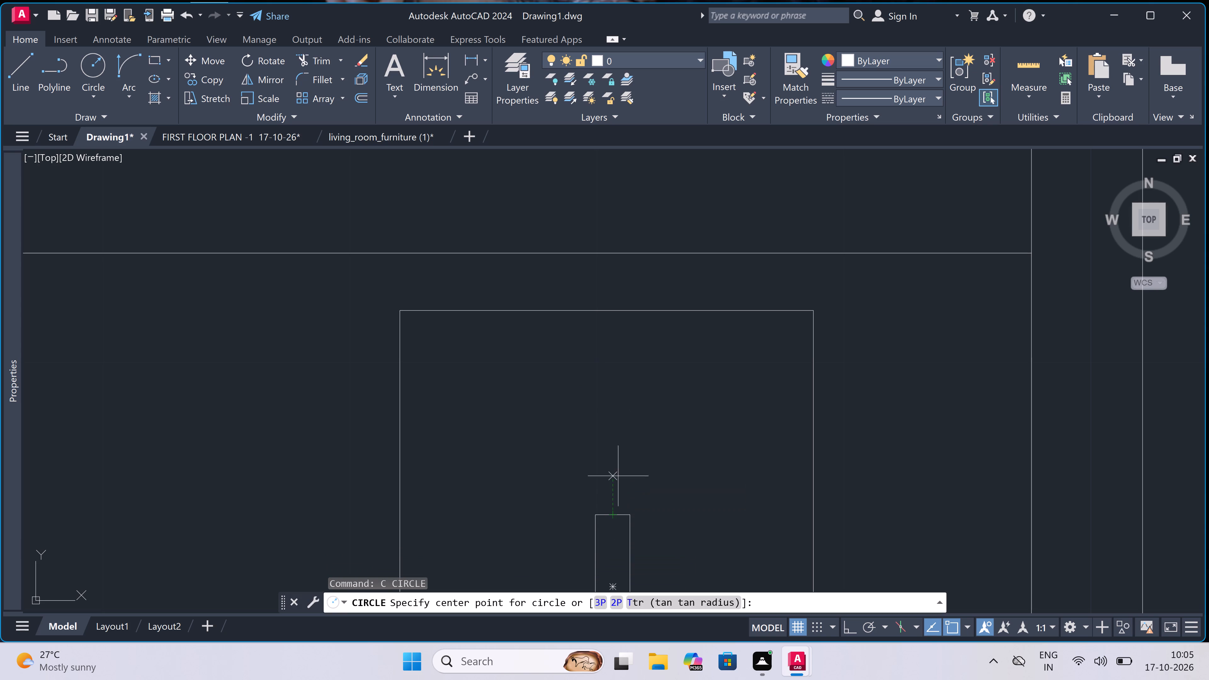
pyautogui.click(615, 389)
pyautogui.click(611, 411)
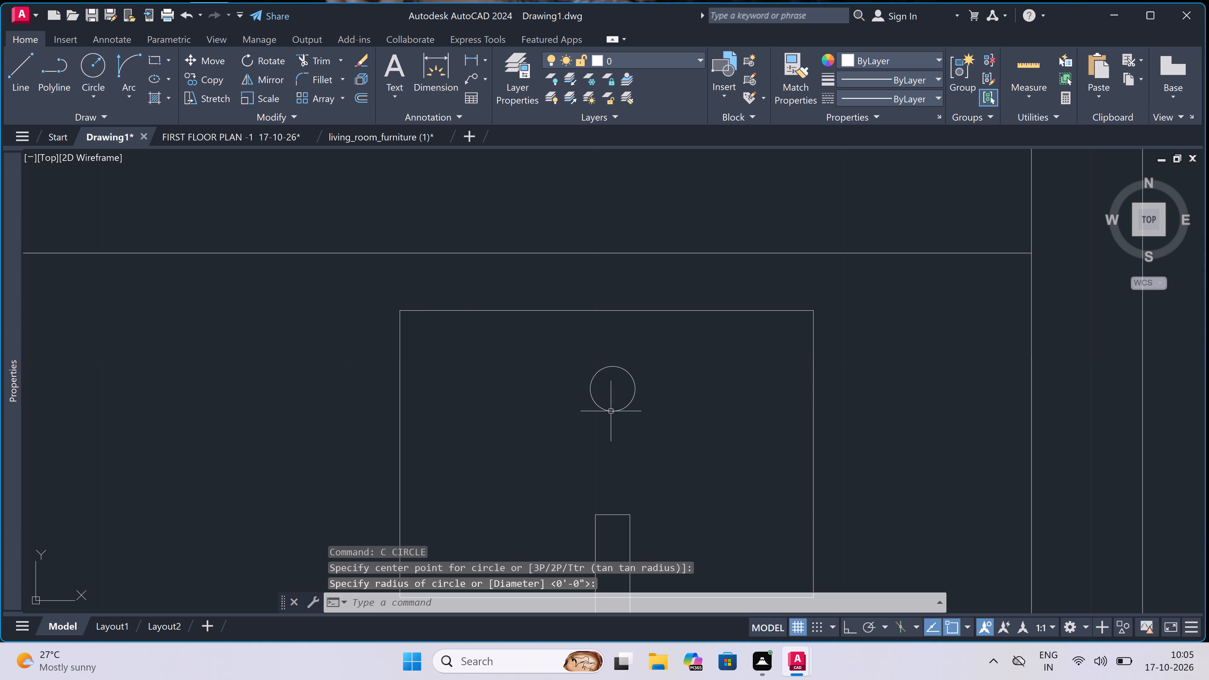
# Trim away the piece of the sink's south edge that runs through the tap rectangle.
pyautogui.scroll(-4, 582, 395)
pyautogui.scroll(2, 589, 415)
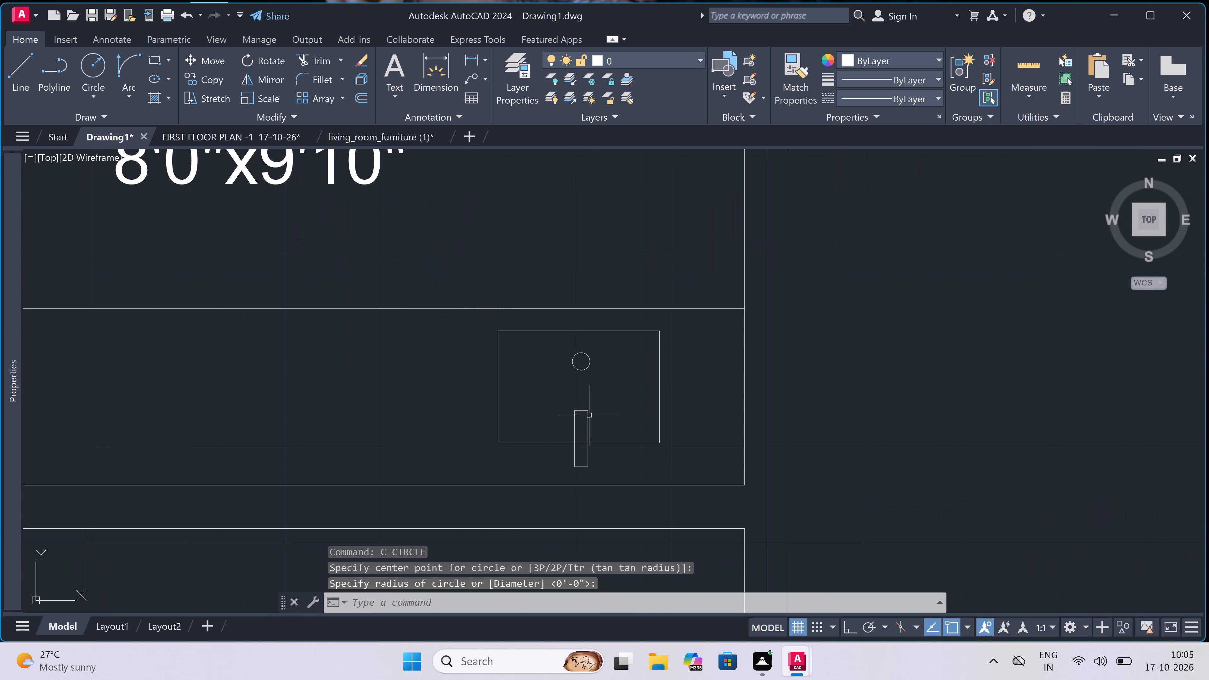
pyautogui.press('t')
pyautogui.write('R')
pyautogui.press('space')
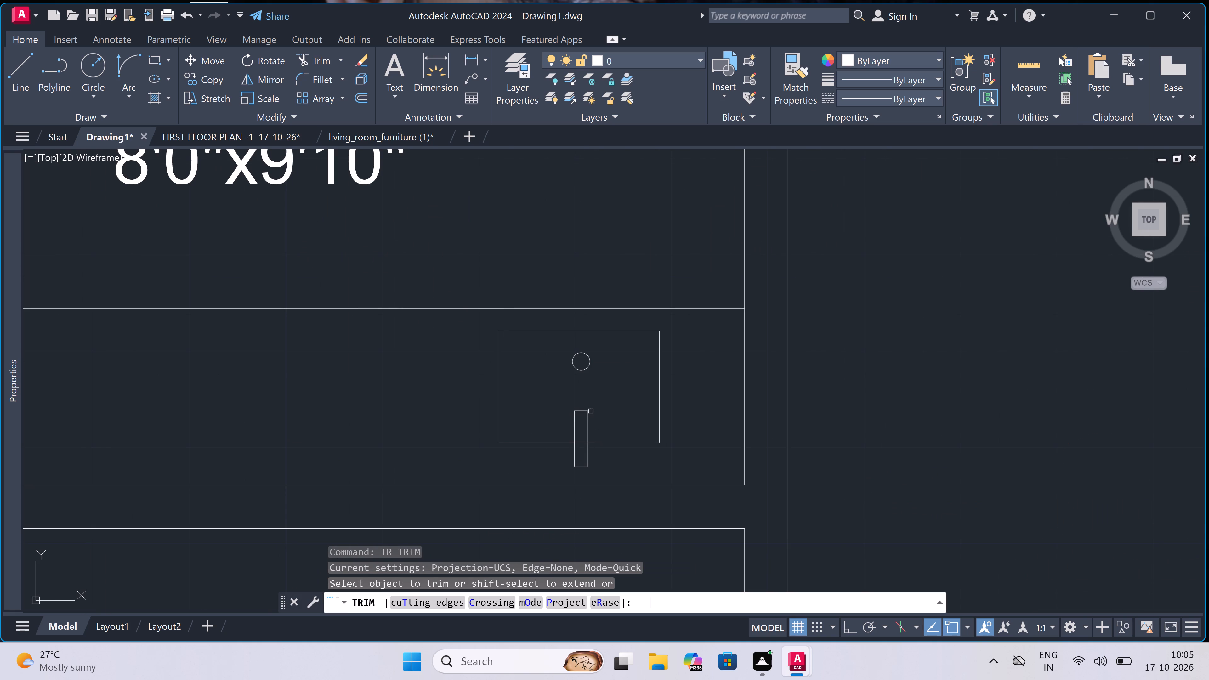
pyautogui.scroll(2, 580, 454)
pyautogui.click(582, 453)
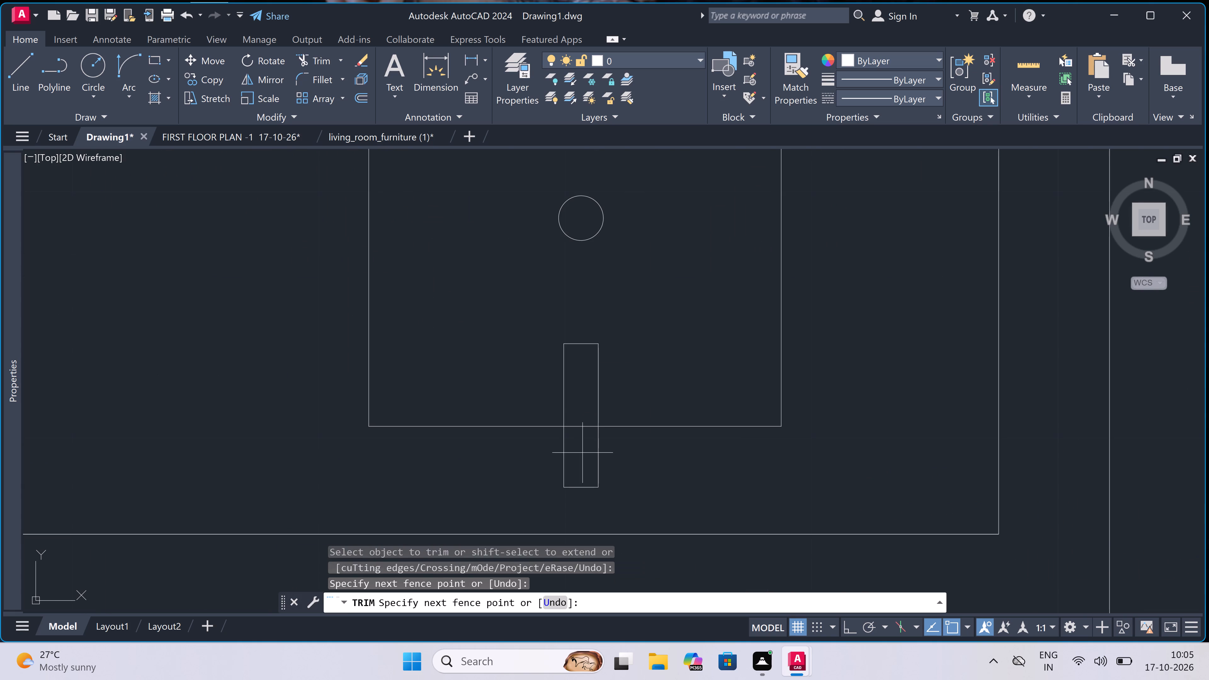
pyautogui.click(578, 407)
pyautogui.scroll(-5, 578, 407)
pyautogui.press('Escape')
# Draw a smaller rectangle inside the coffee table outline in the 18'4"x14'8" living room.
pyautogui.scroll(-1, 579, 408)
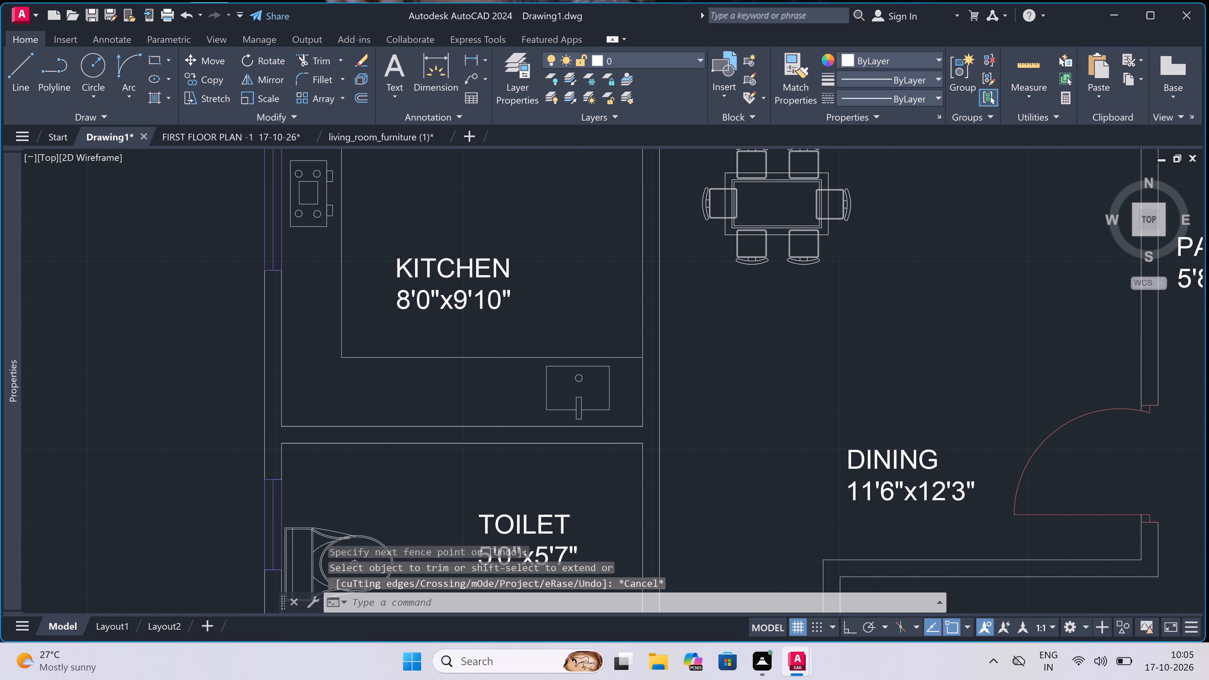
pyautogui.scroll(-4, 579, 408)
pyautogui.scroll(1, 633, 479)
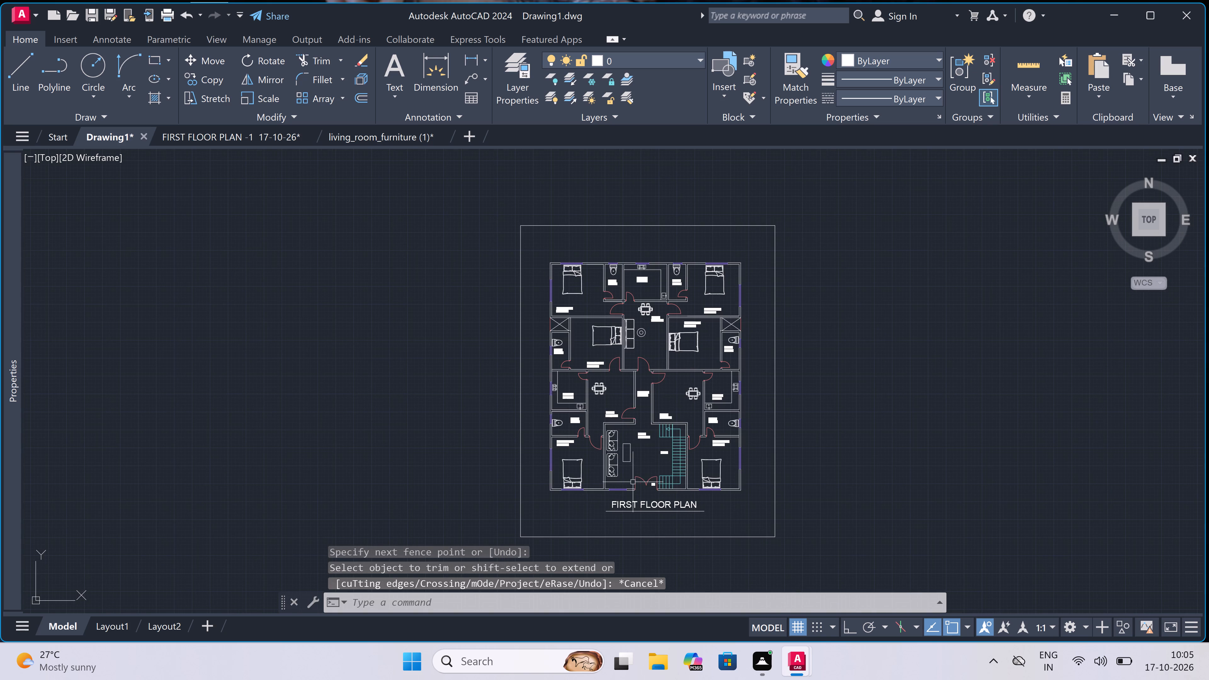
pyautogui.scroll(3, 609, 444)
pyautogui.press('r')
pyautogui.press('e')
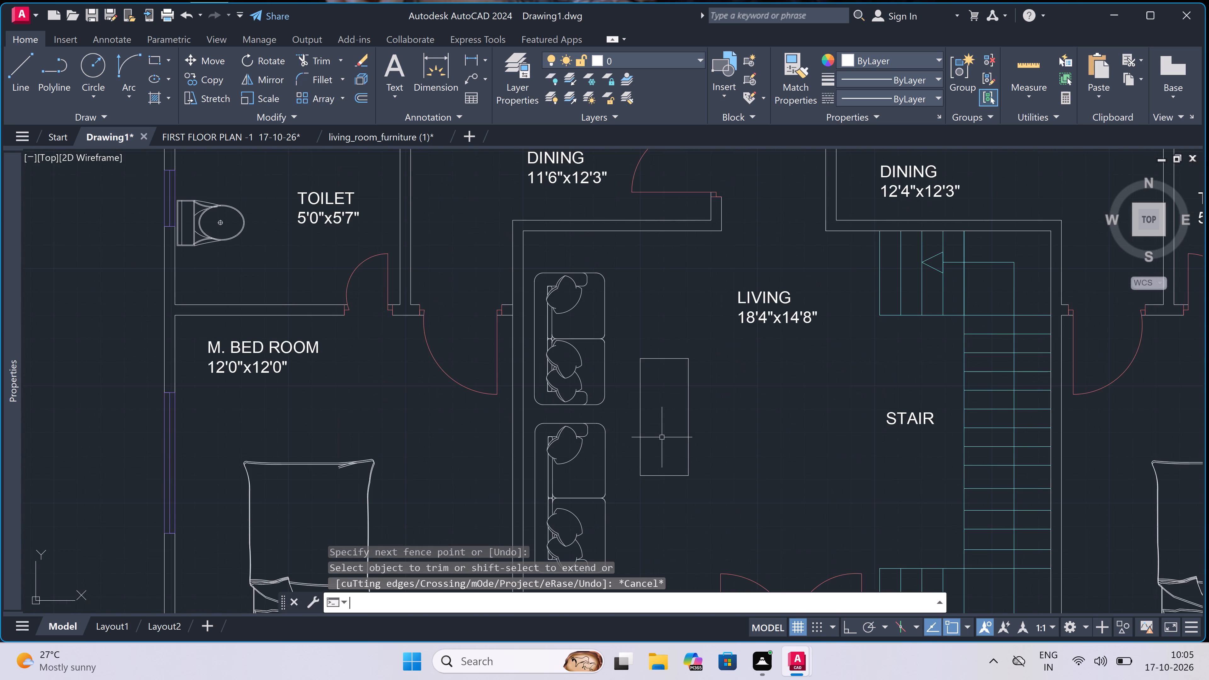
pyautogui.press('c')
pyautogui.press('space')
pyautogui.scroll(1, 649, 399)
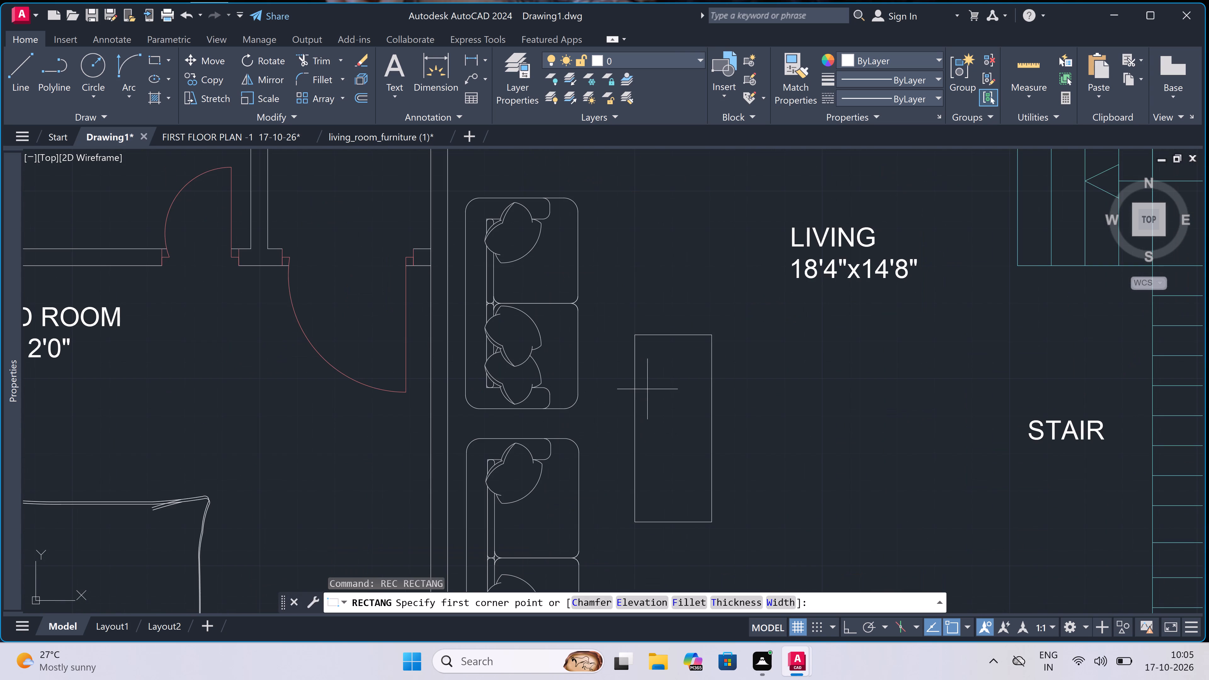
pyautogui.click(647, 354)
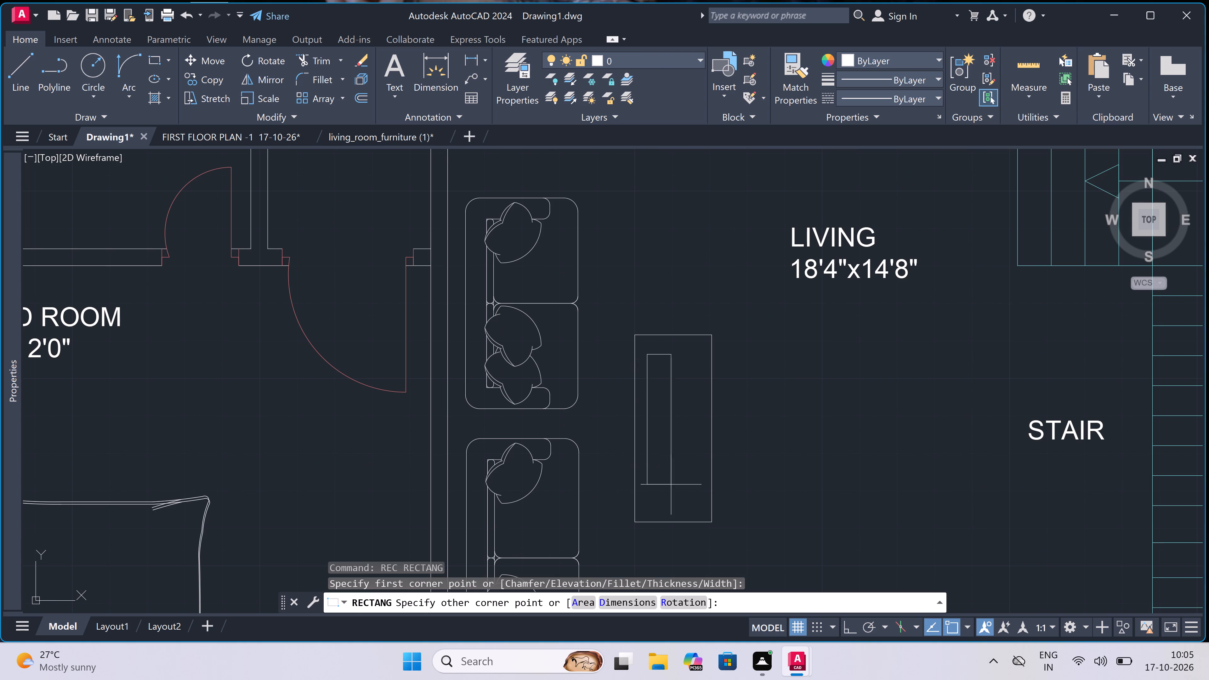
pyautogui.click(698, 501)
# Examine the whole first floor plan, including the living room and northern kitchen, for anything still missing.
pyautogui.scroll(-1, 618, 352)
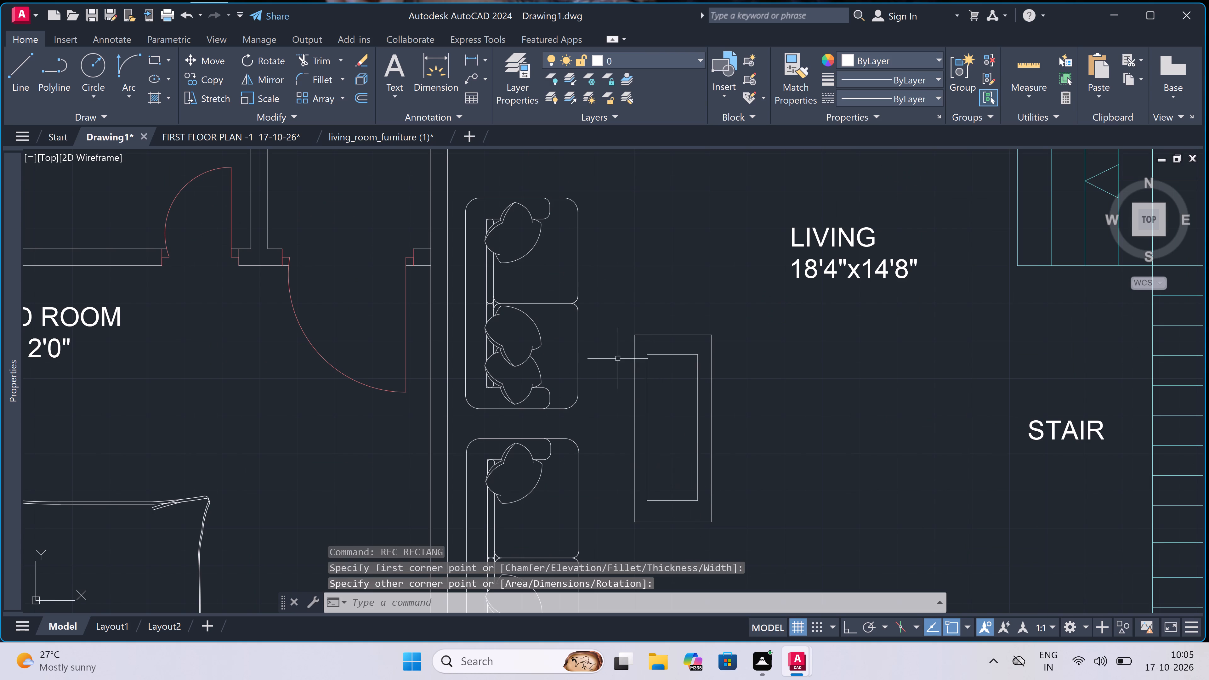
pyautogui.scroll(-2, 618, 352)
pyautogui.scroll(1, 629, 375)
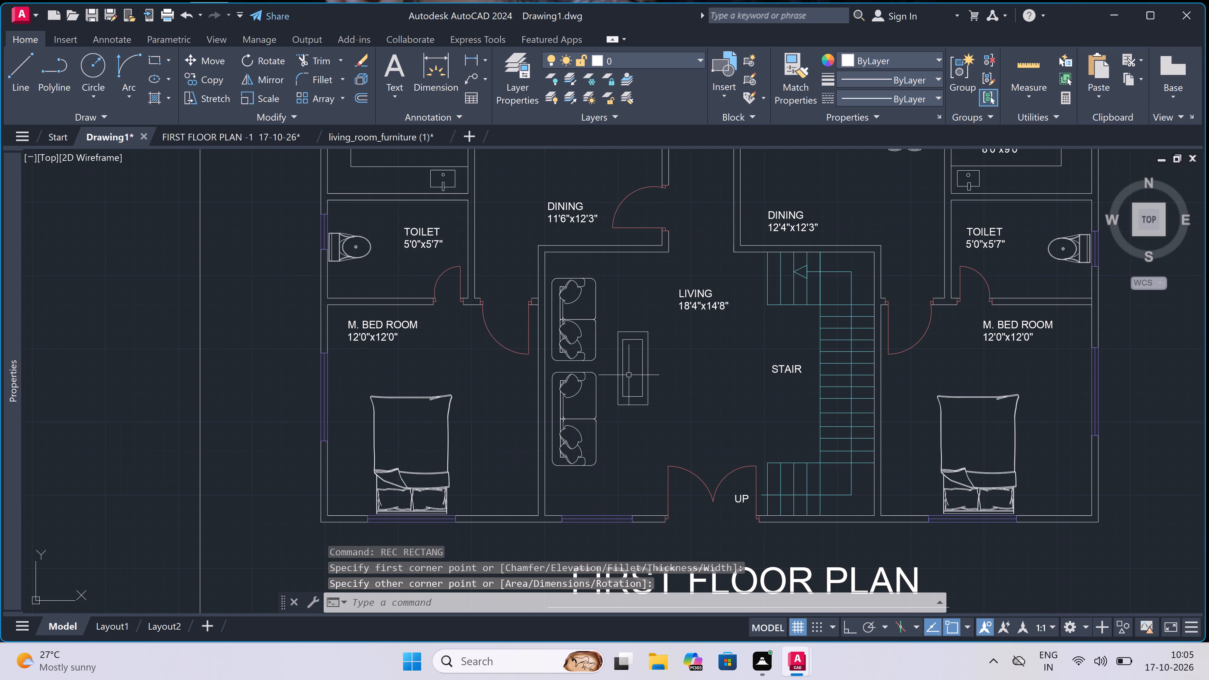
pyautogui.scroll(1, 624, 371)
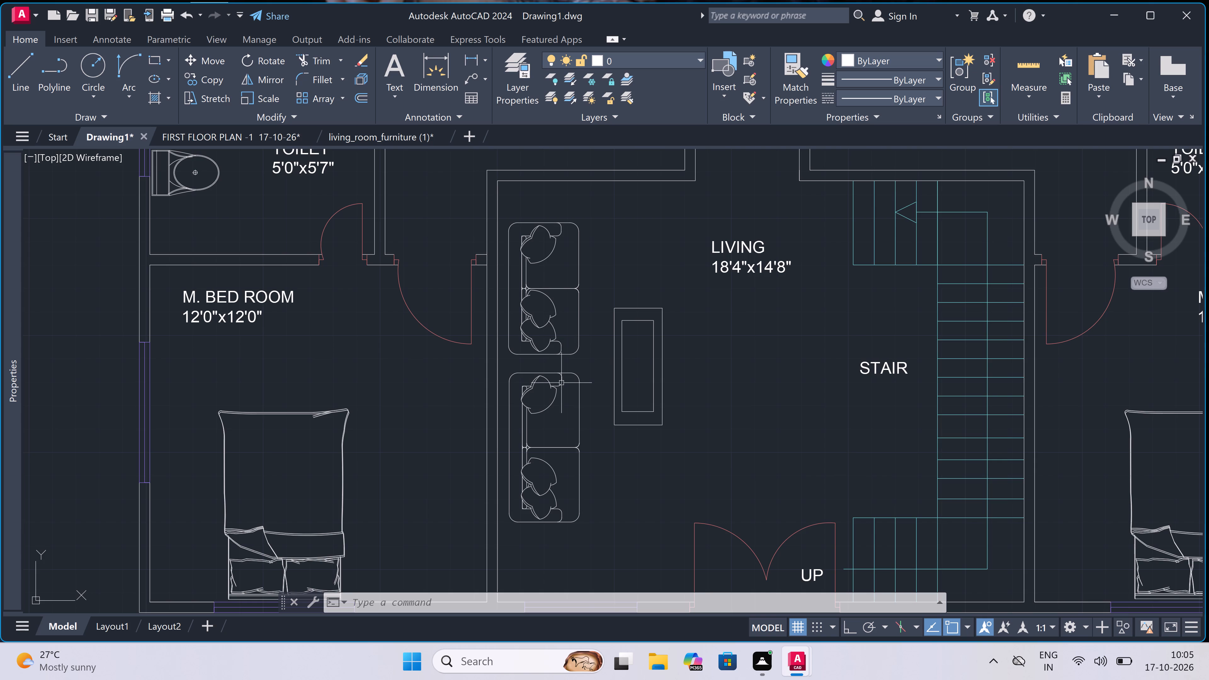
pyautogui.scroll(-1, 565, 379)
pyautogui.scroll(-4, 598, 404)
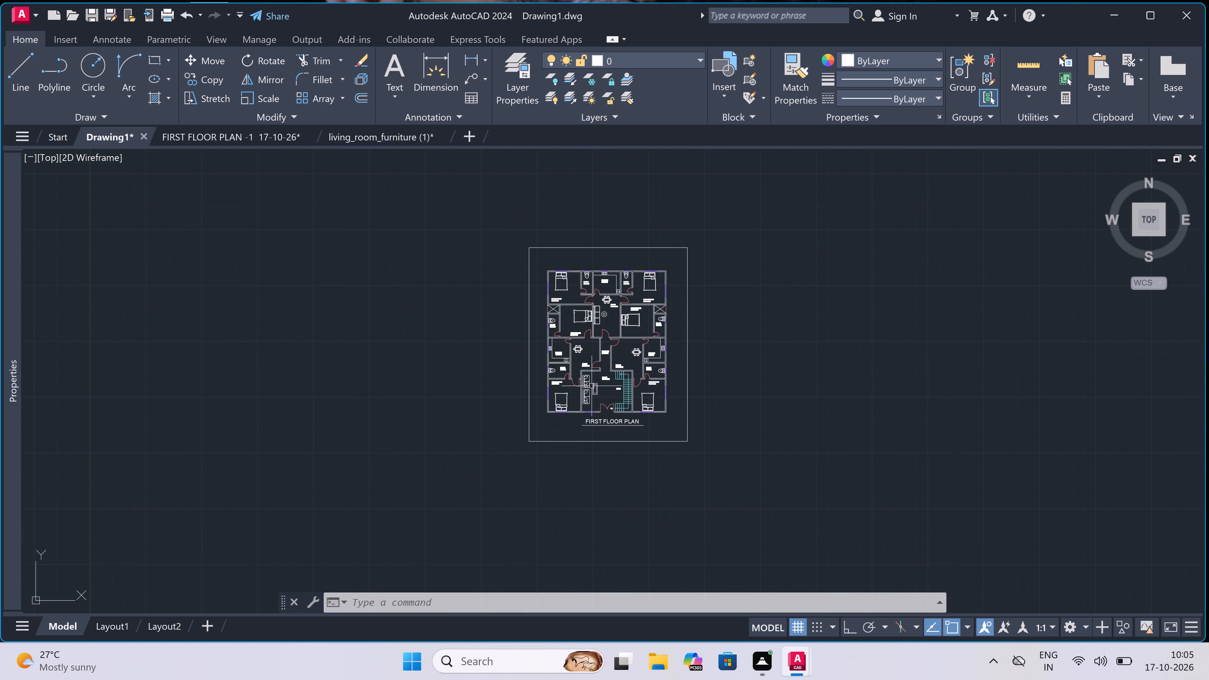
pyautogui.scroll(2, 612, 329)
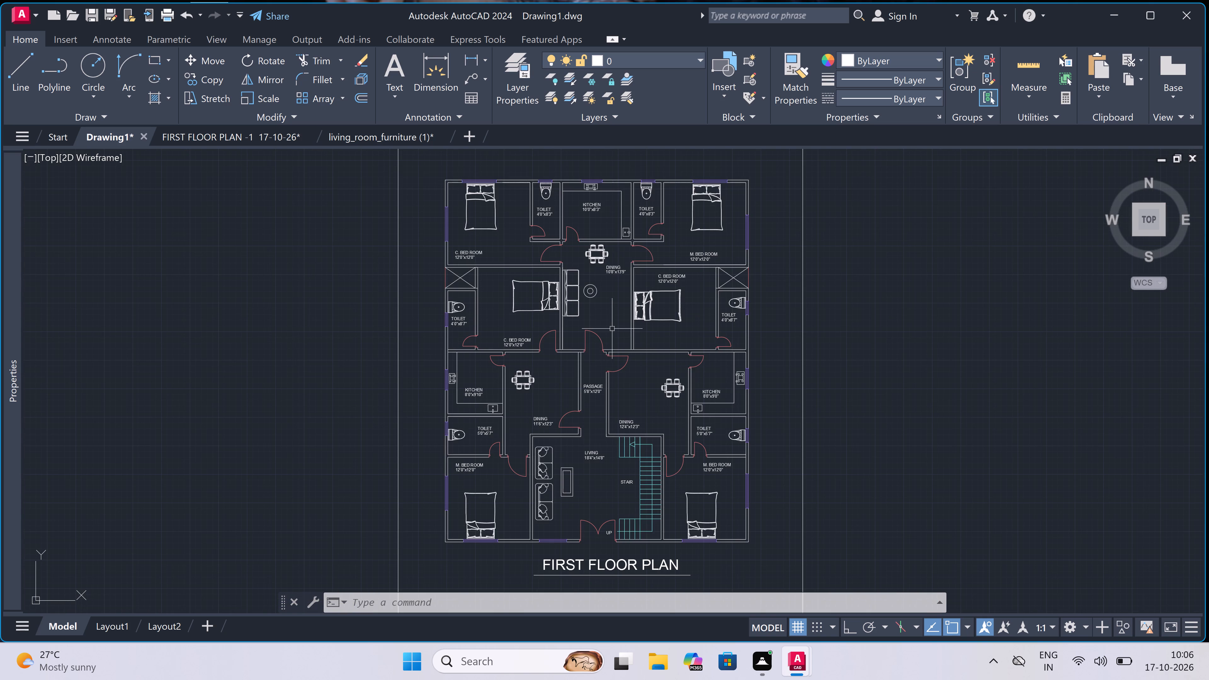
pyautogui.scroll(-1, 612, 329)
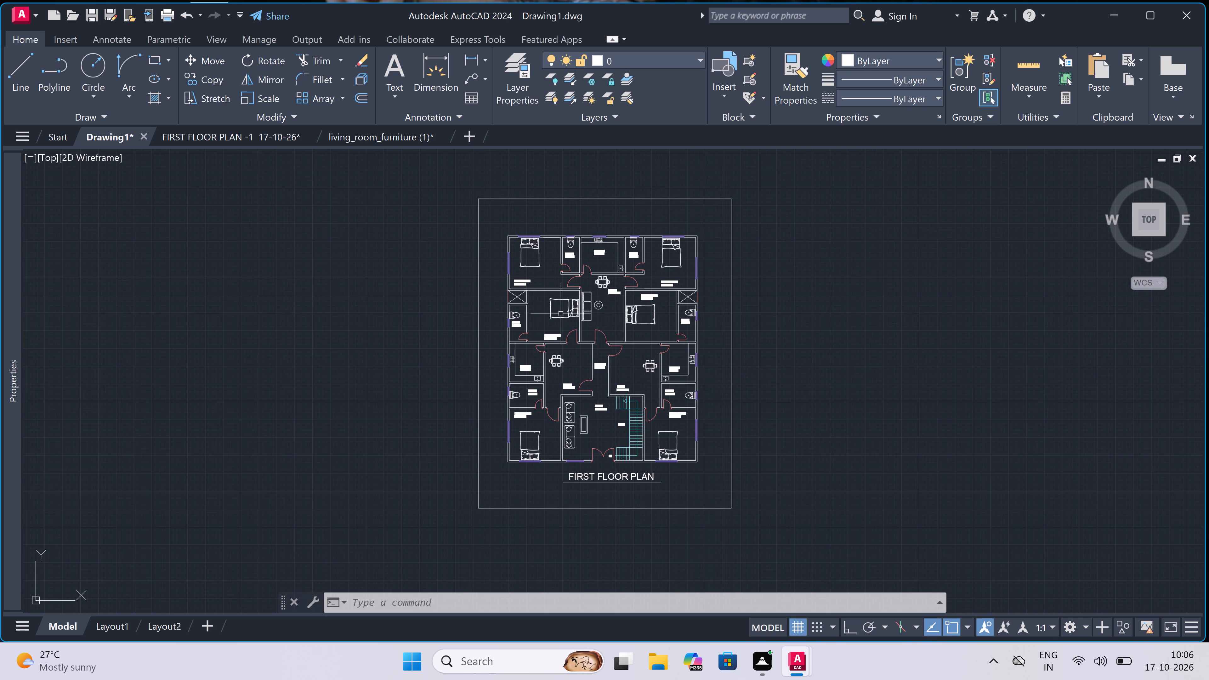
pyautogui.scroll(-1, 561, 314)
pyautogui.scroll(1, 561, 321)
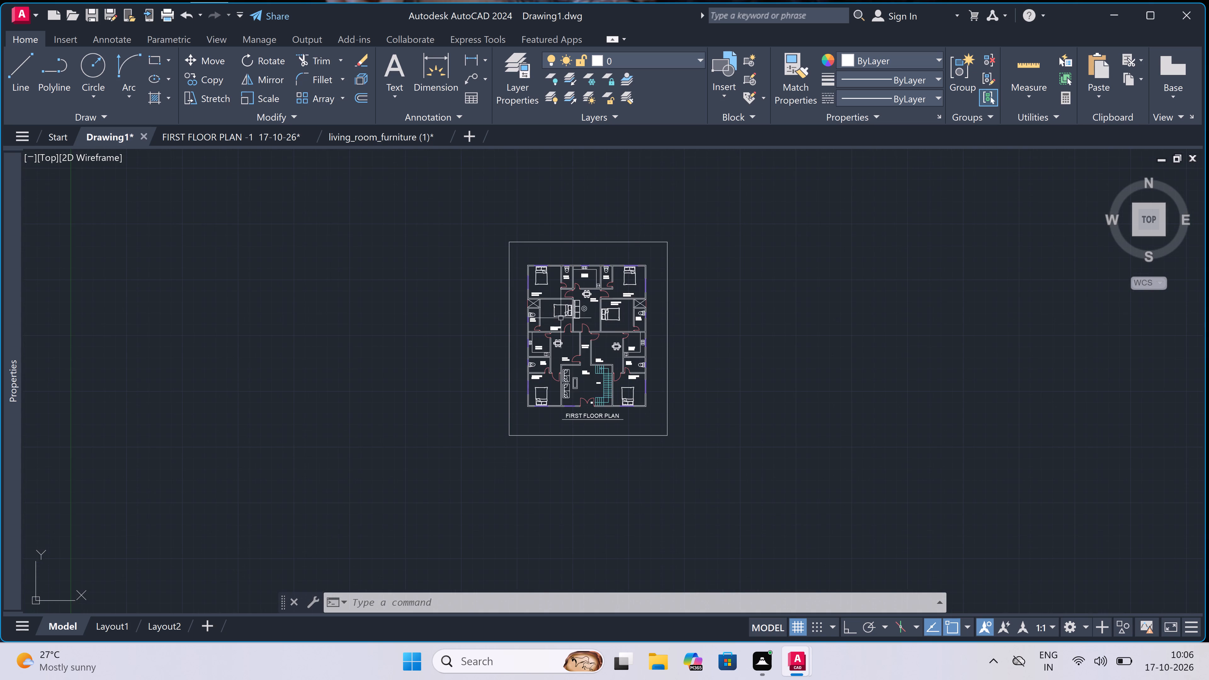
pyautogui.scroll(-1, 562, 320)
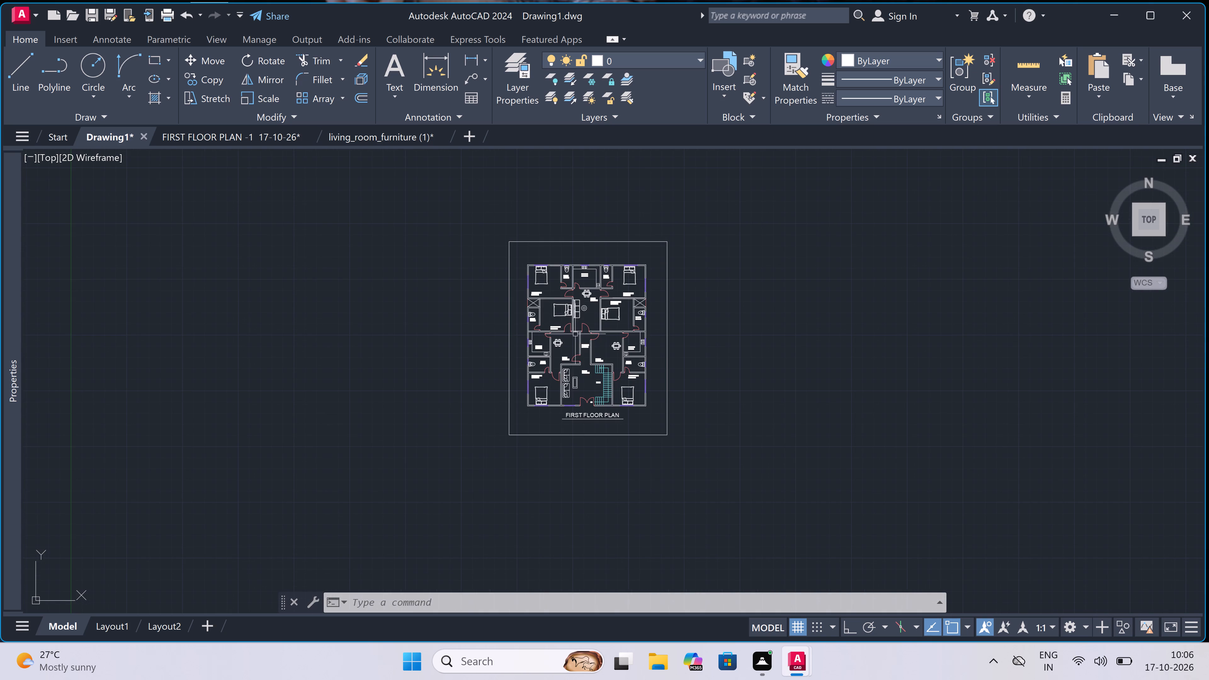
pyautogui.scroll(2, 599, 374)
pyautogui.scroll(-1, 561, 401)
pyautogui.scroll(1, 561, 387)
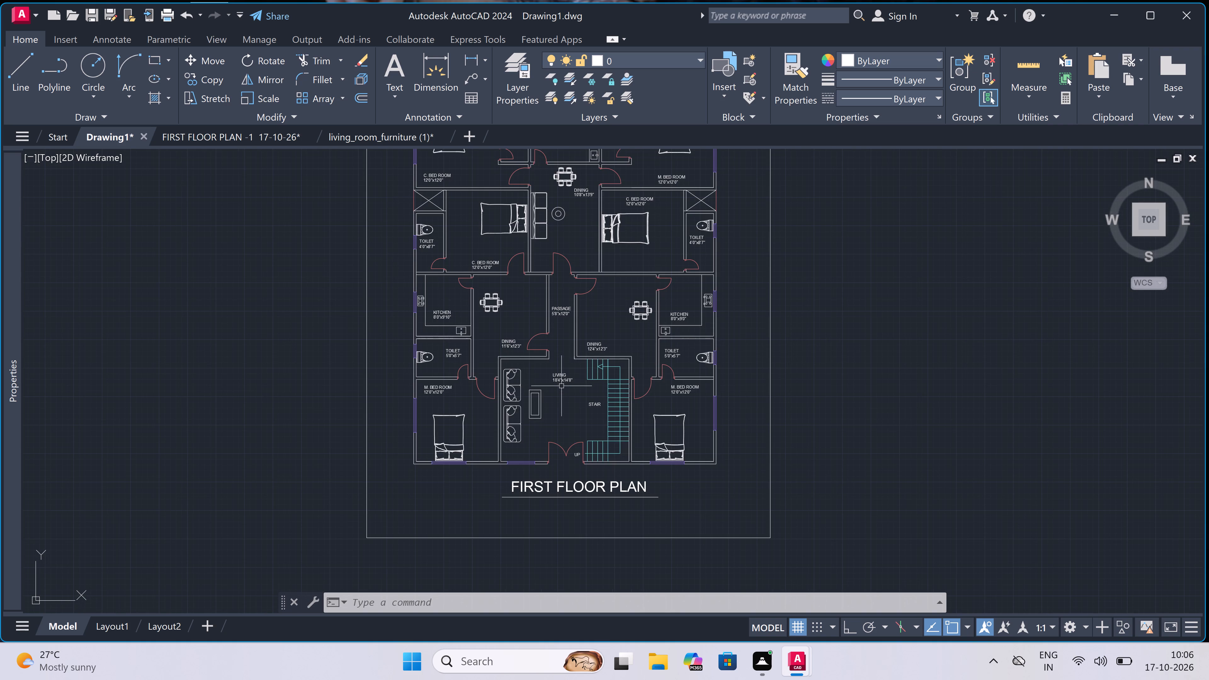
pyautogui.scroll(-1, 561, 386)
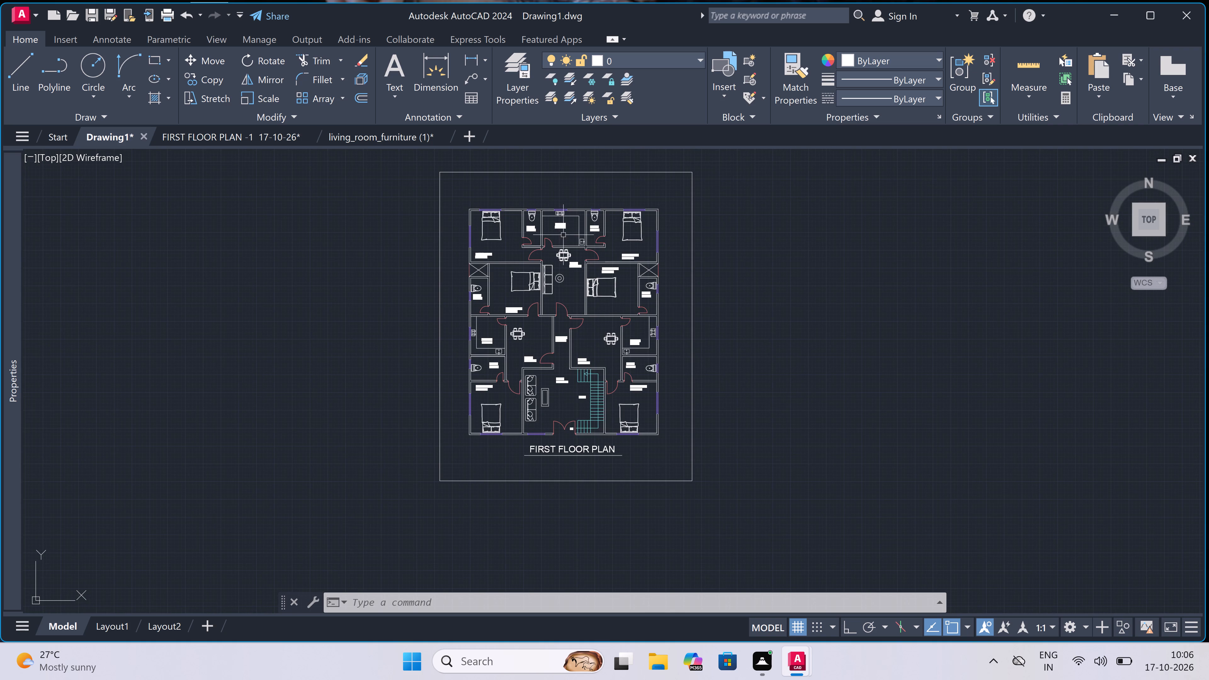
pyautogui.scroll(3, 575, 211)
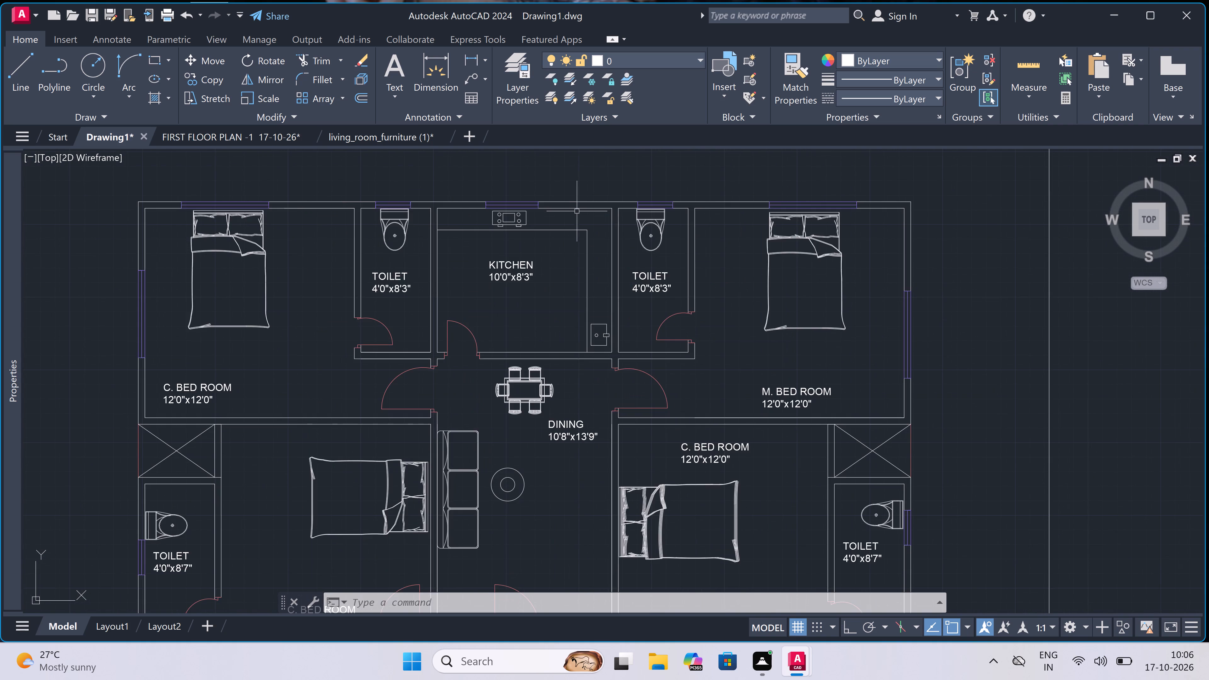
pyautogui.scroll(1, 577, 211)
pyautogui.scroll(-4, 577, 211)
pyautogui.scroll(1, 574, 290)
# Hatch the walls around the northwest 4'0"x8'3" toilet with ANSI32, including the adjoining stretches of the plan's north wall.
pyautogui.write('H')
pyautogui.press('space')
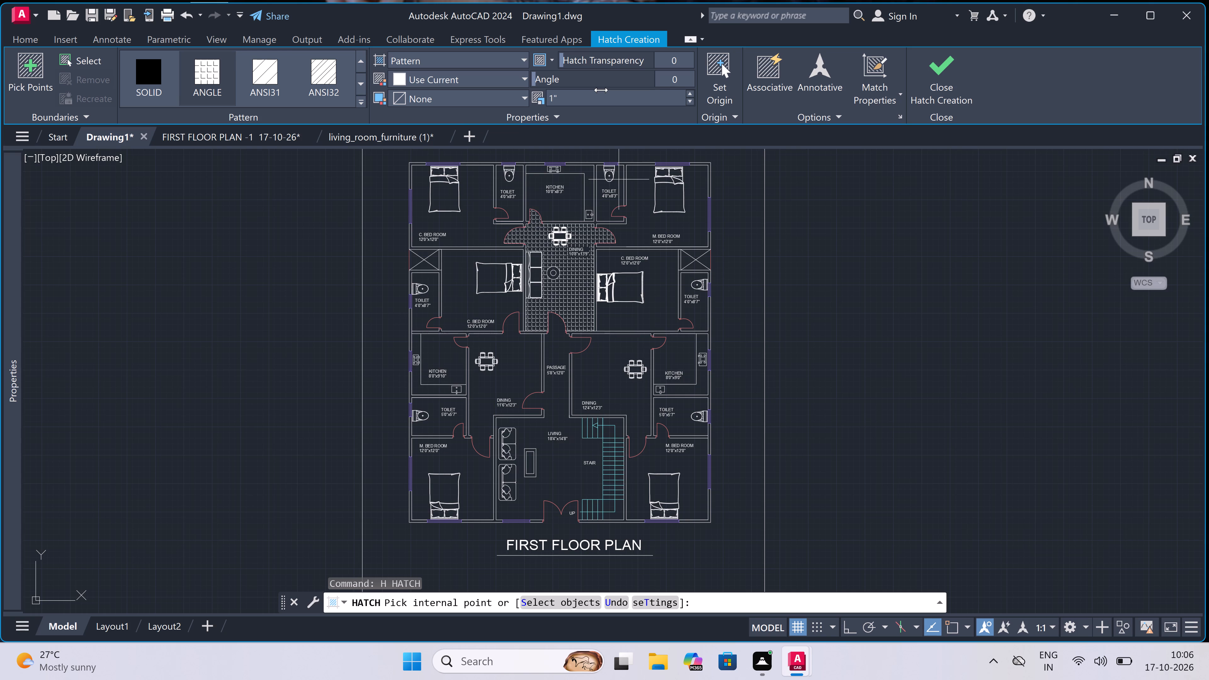
pyautogui.doubleClick(323, 68)
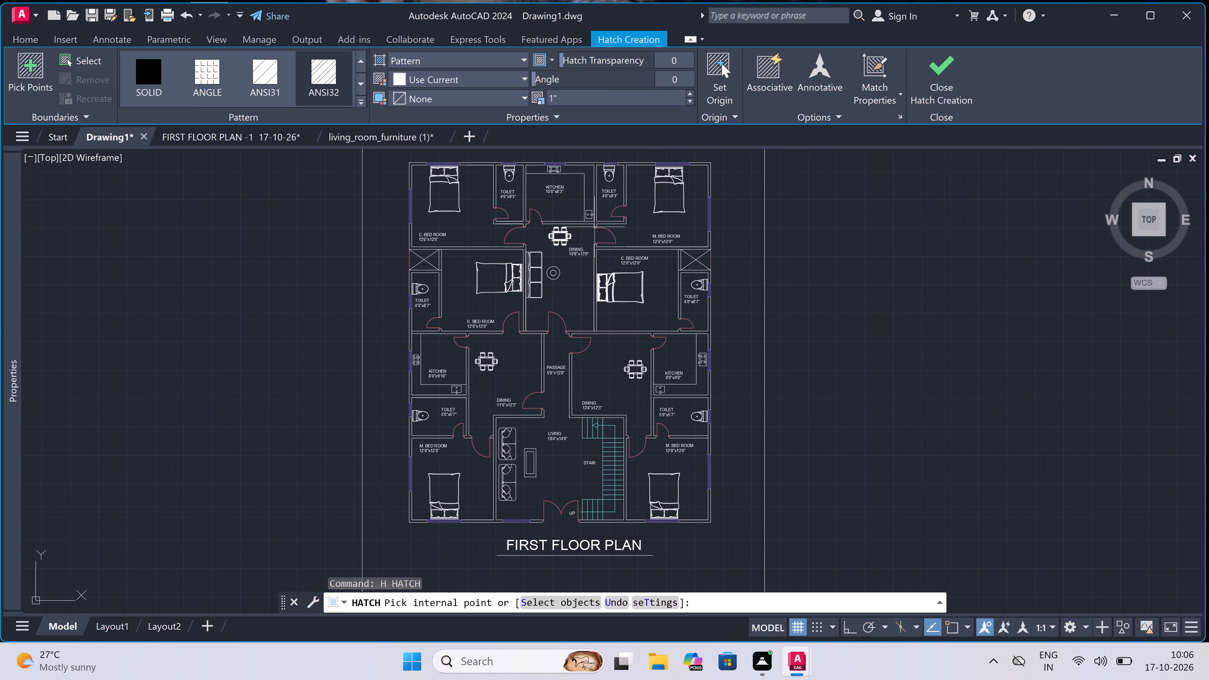
pyautogui.scroll(-3, 488, 231)
pyautogui.scroll(3, 485, 201)
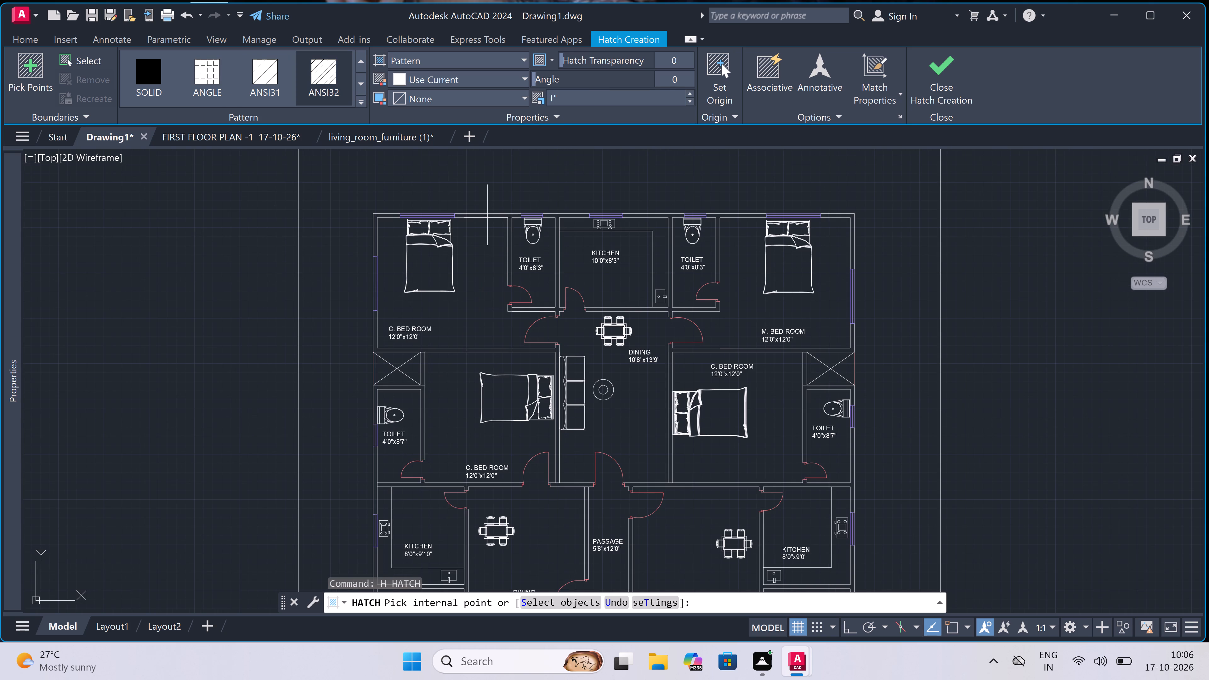
pyautogui.click(487, 216)
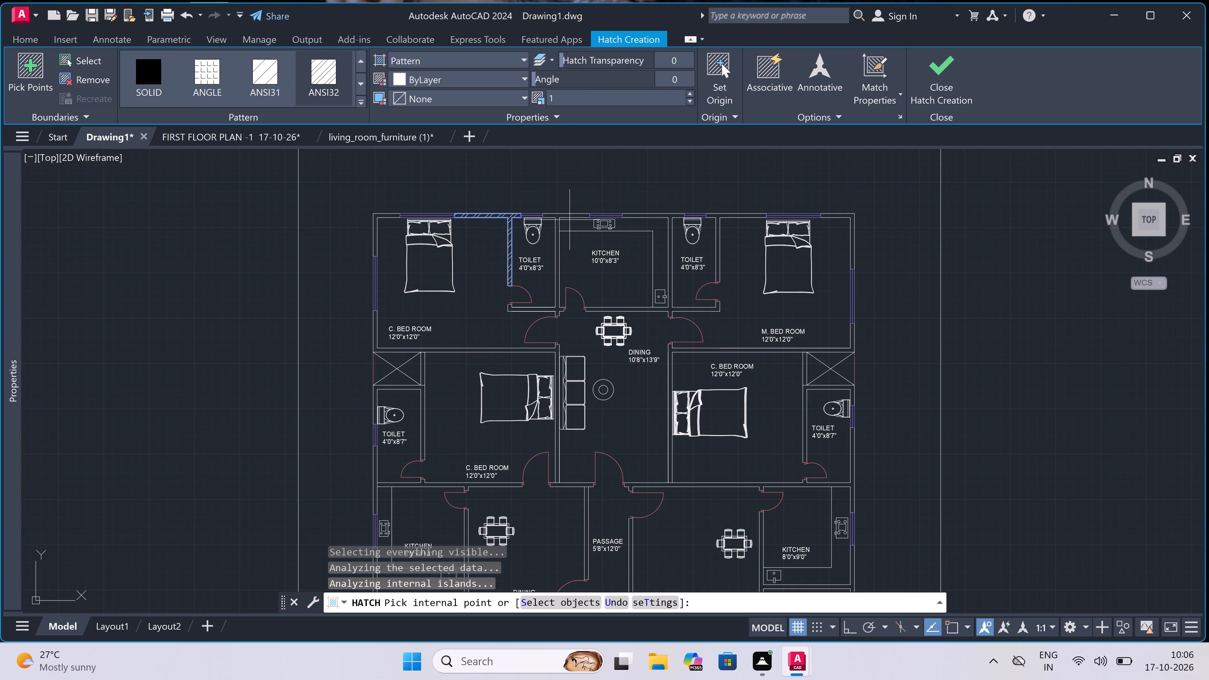
pyautogui.click(558, 216)
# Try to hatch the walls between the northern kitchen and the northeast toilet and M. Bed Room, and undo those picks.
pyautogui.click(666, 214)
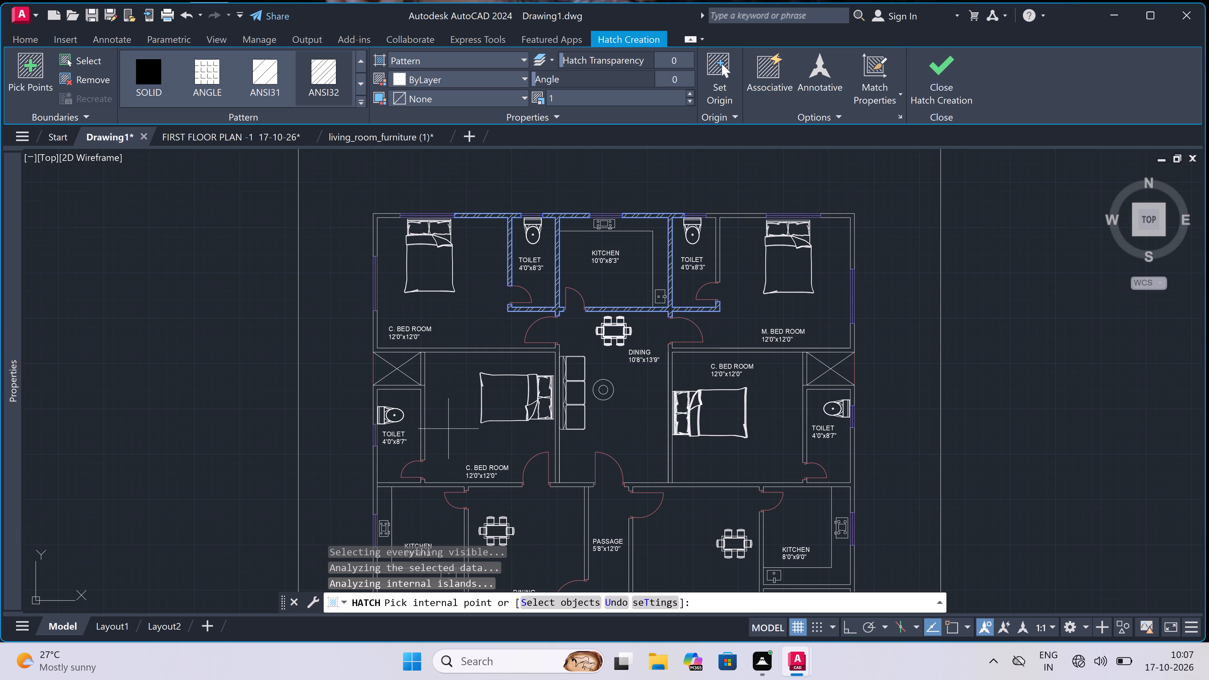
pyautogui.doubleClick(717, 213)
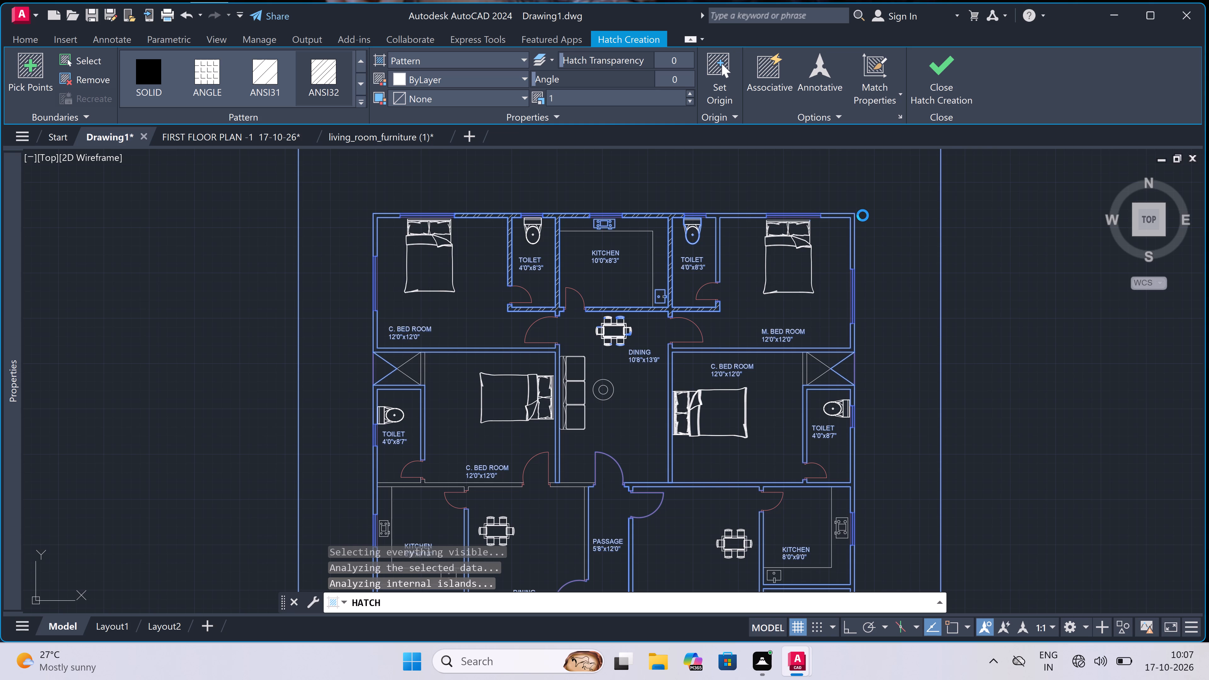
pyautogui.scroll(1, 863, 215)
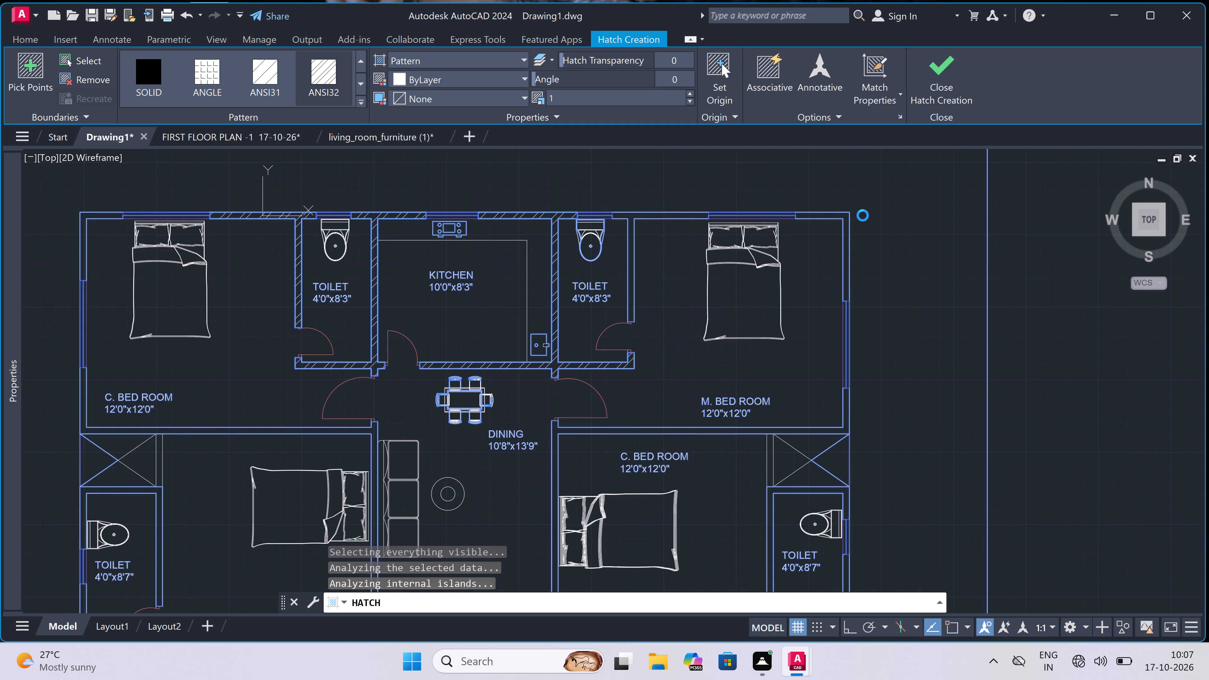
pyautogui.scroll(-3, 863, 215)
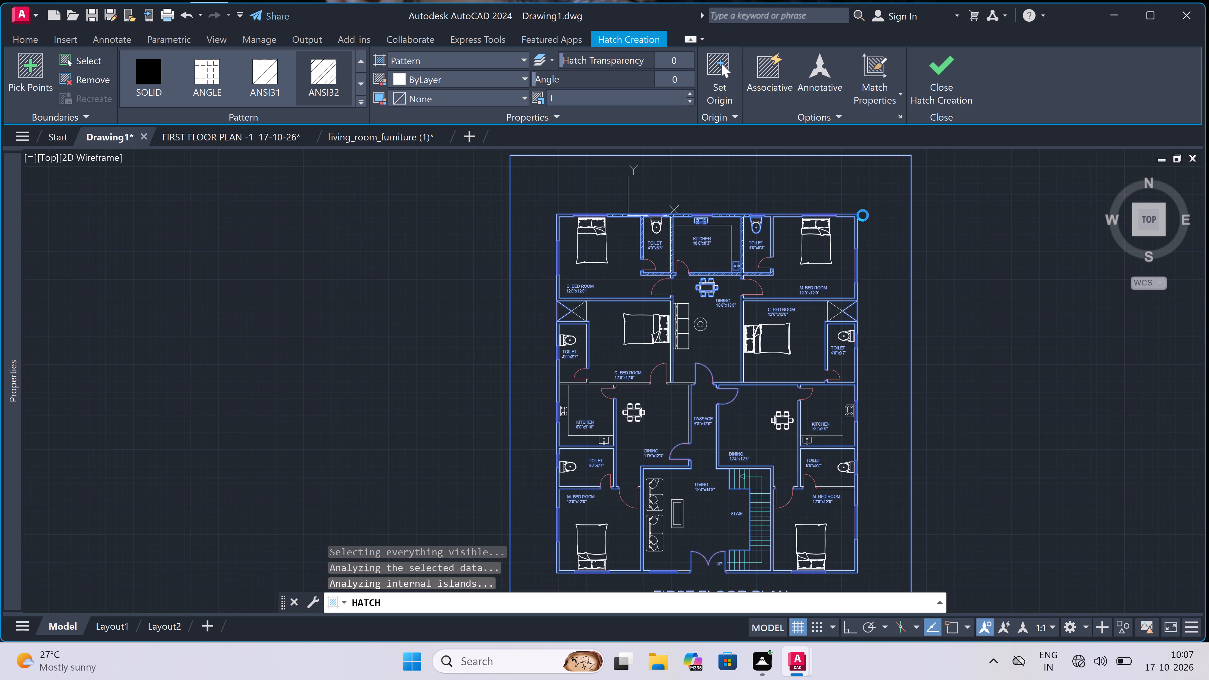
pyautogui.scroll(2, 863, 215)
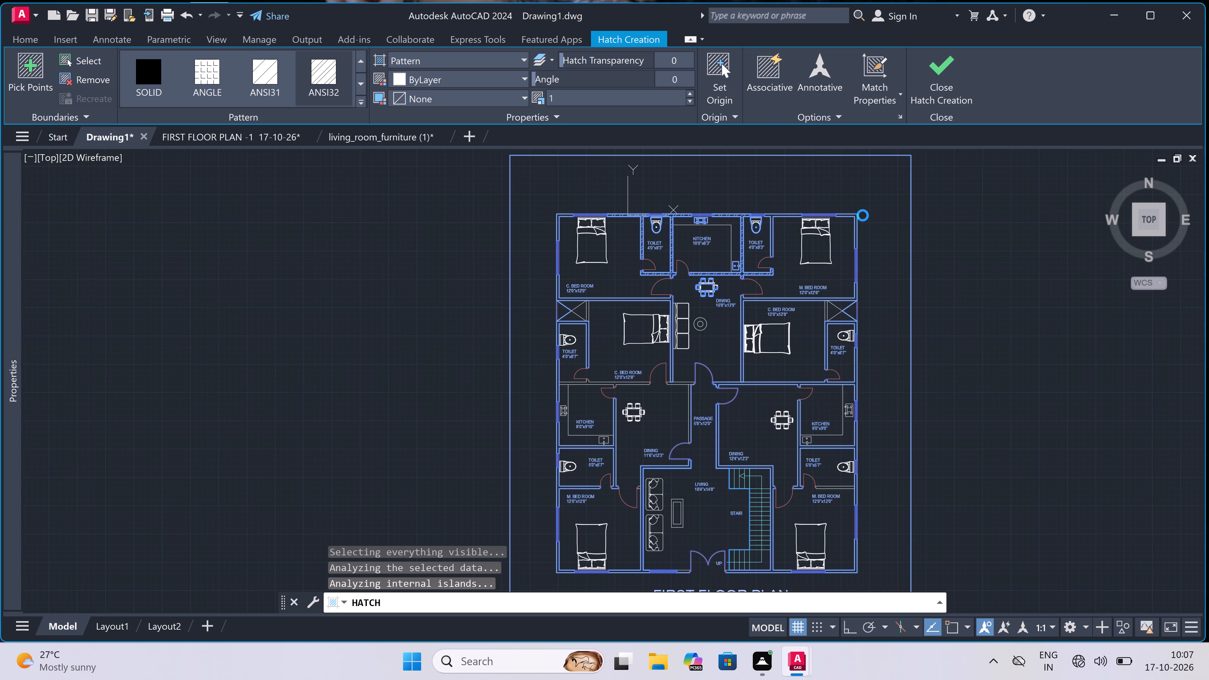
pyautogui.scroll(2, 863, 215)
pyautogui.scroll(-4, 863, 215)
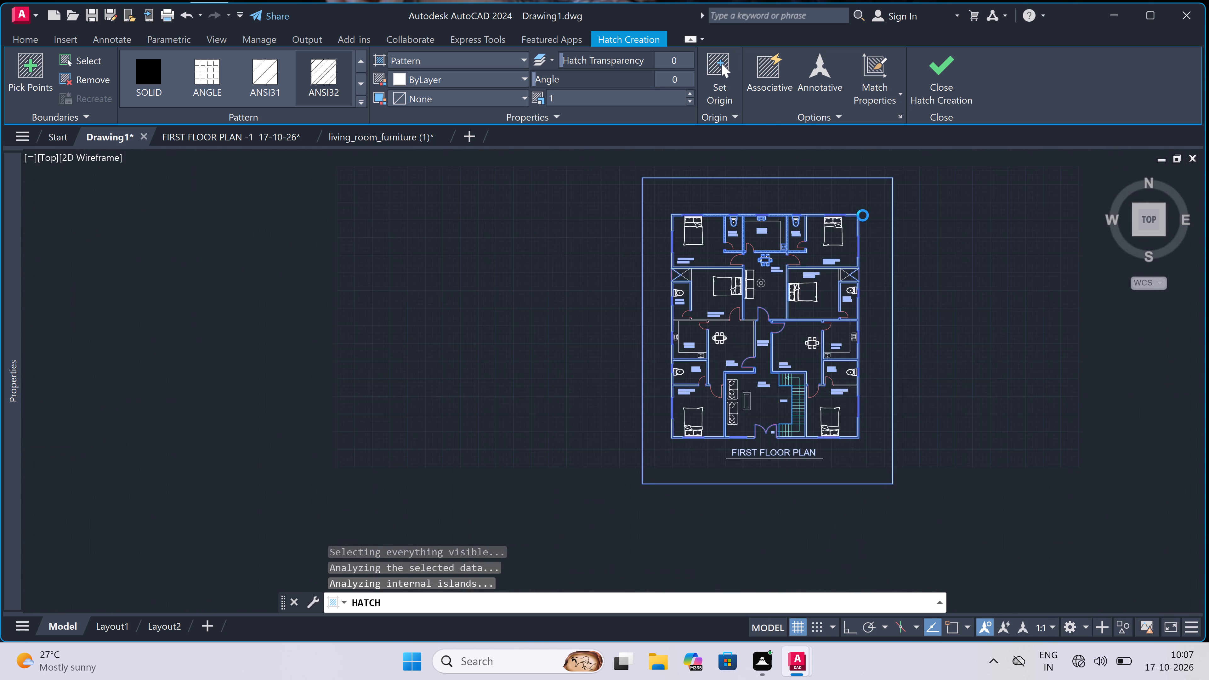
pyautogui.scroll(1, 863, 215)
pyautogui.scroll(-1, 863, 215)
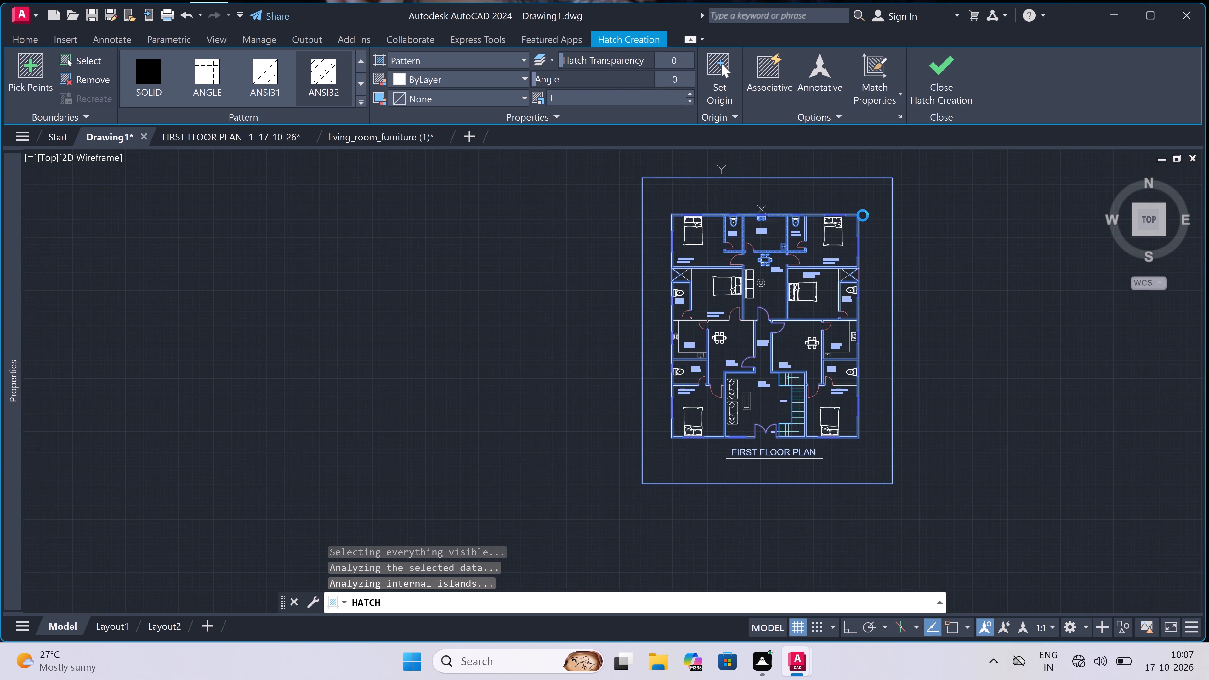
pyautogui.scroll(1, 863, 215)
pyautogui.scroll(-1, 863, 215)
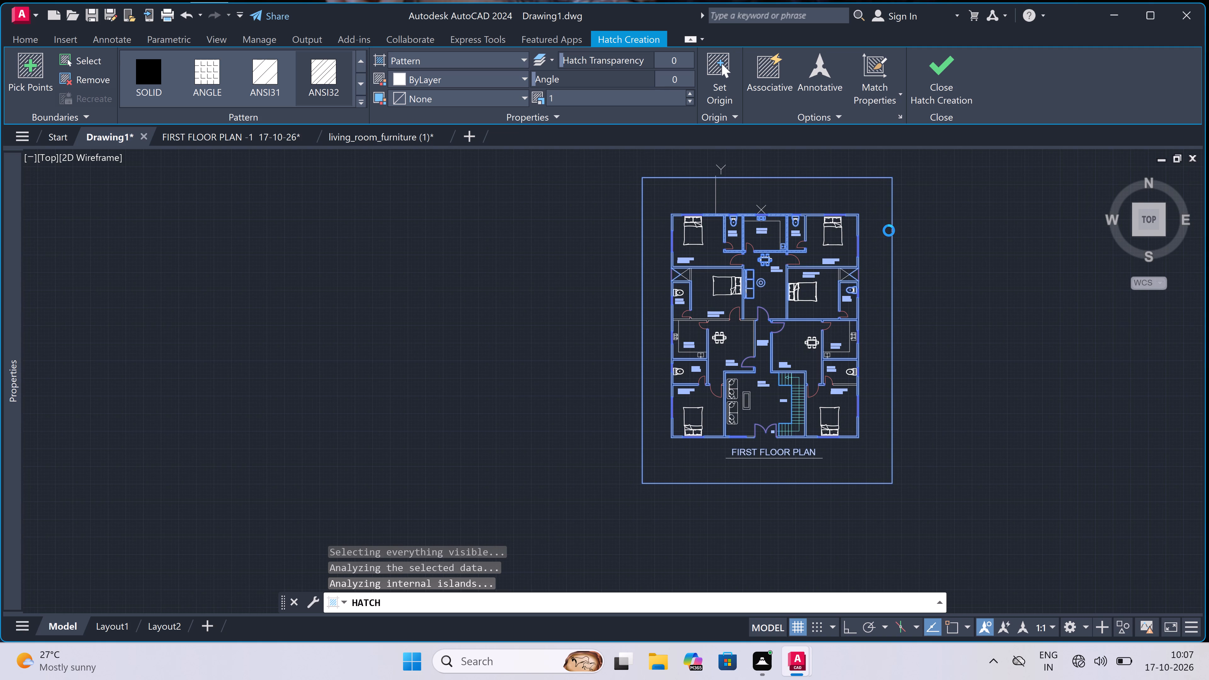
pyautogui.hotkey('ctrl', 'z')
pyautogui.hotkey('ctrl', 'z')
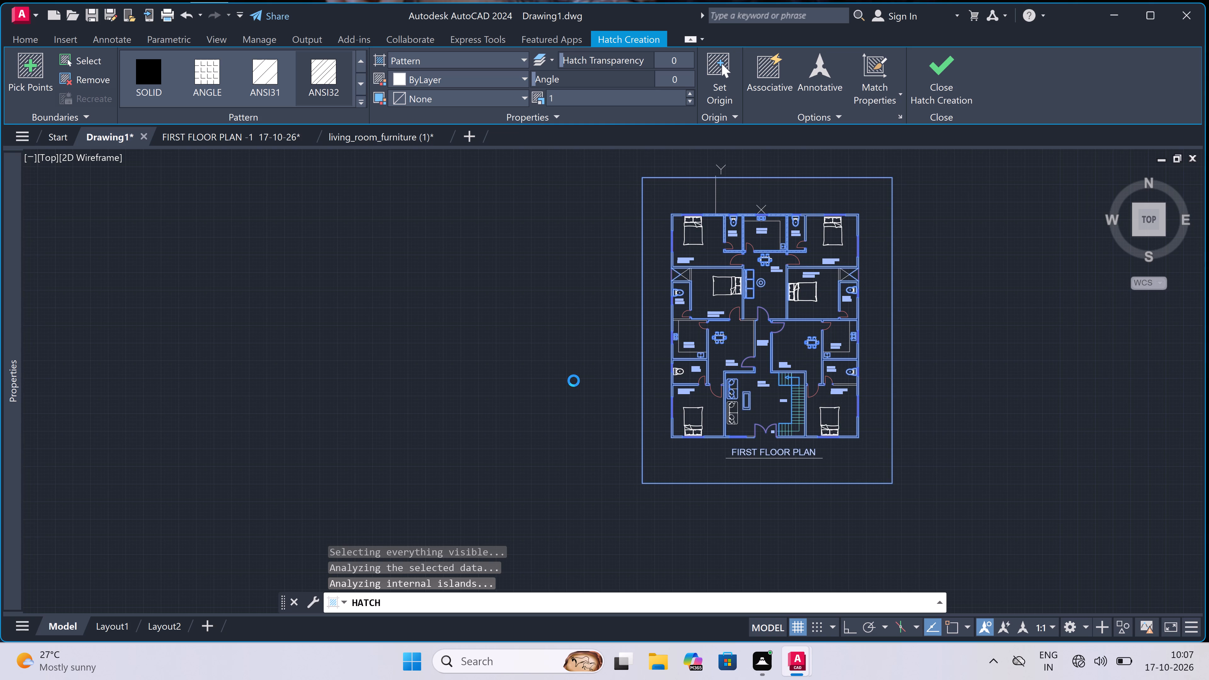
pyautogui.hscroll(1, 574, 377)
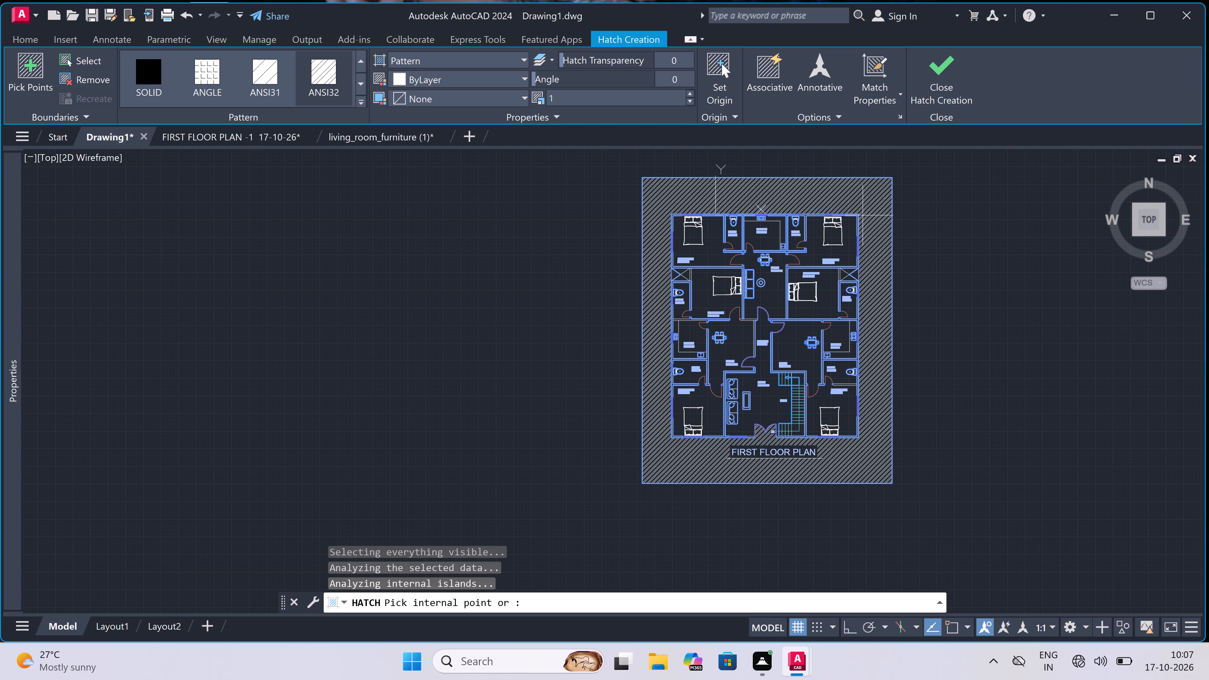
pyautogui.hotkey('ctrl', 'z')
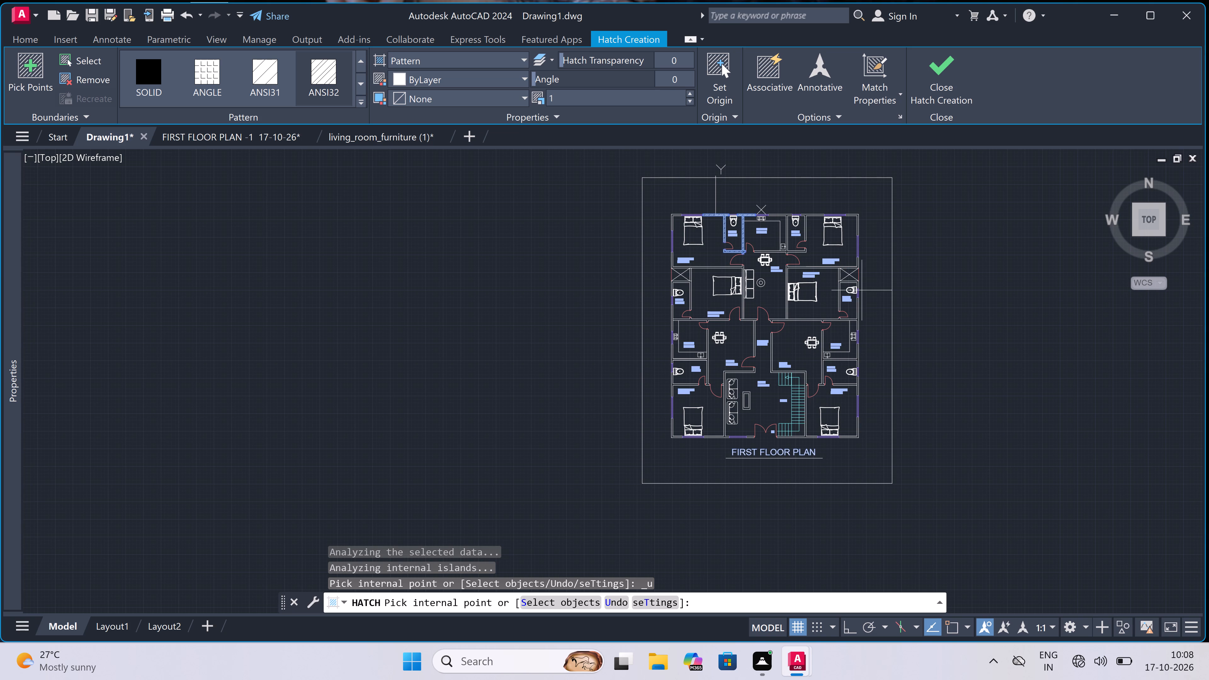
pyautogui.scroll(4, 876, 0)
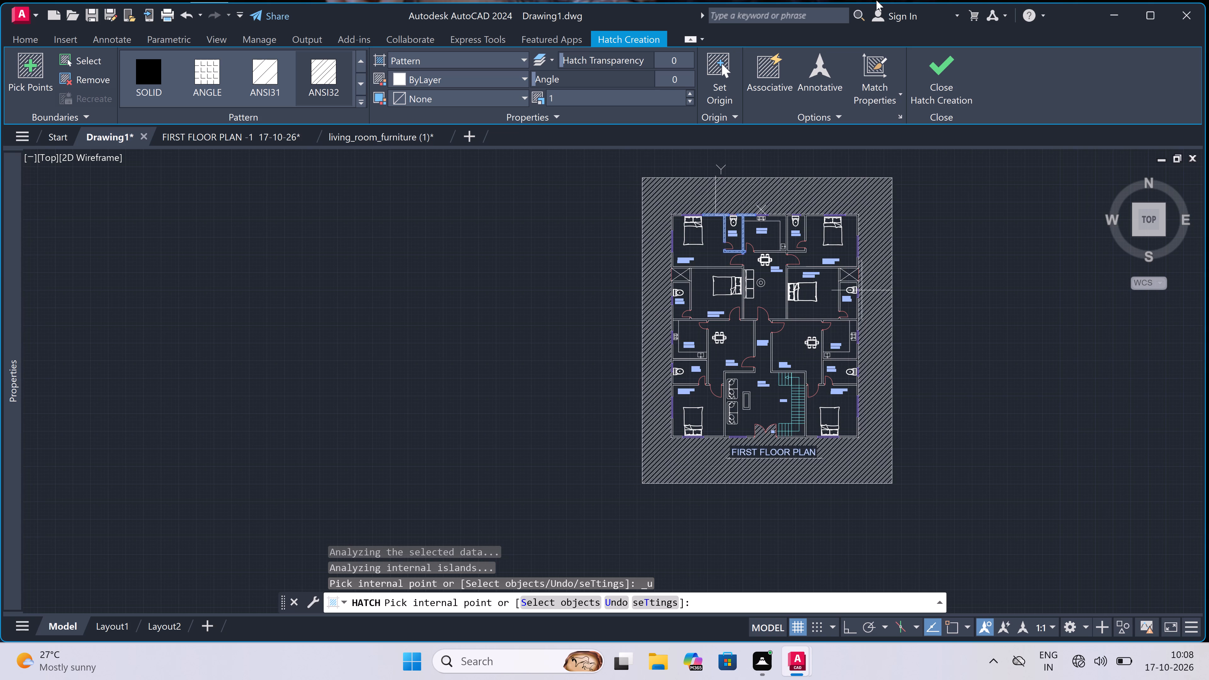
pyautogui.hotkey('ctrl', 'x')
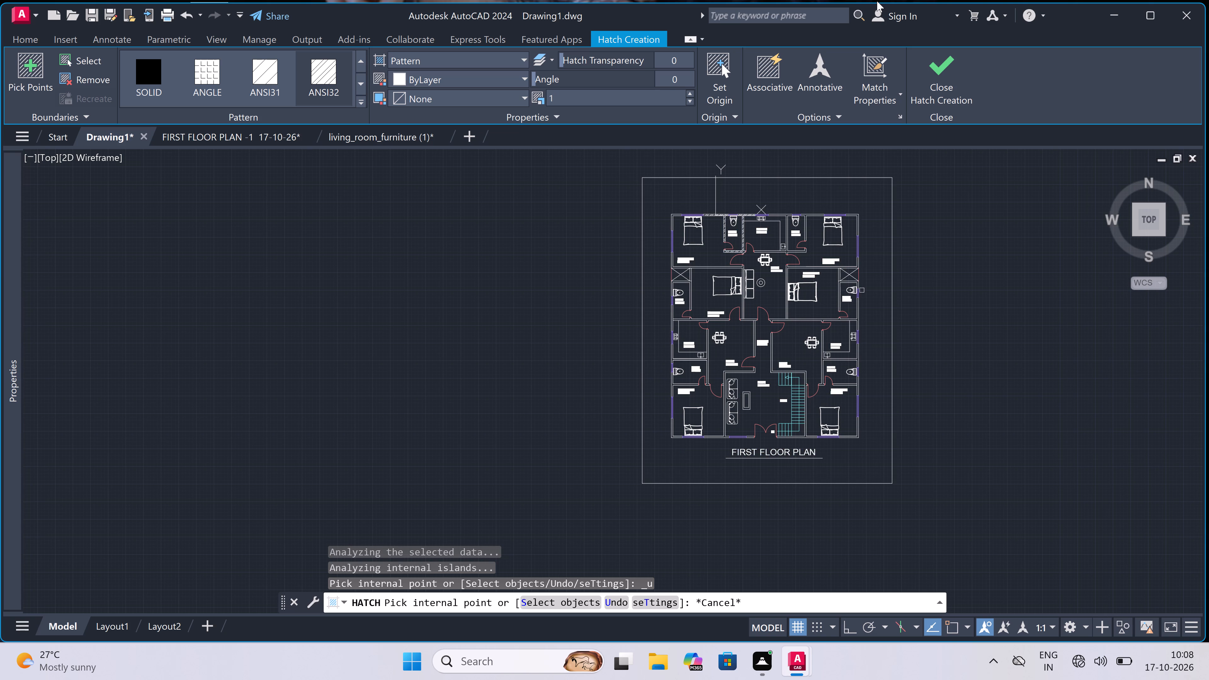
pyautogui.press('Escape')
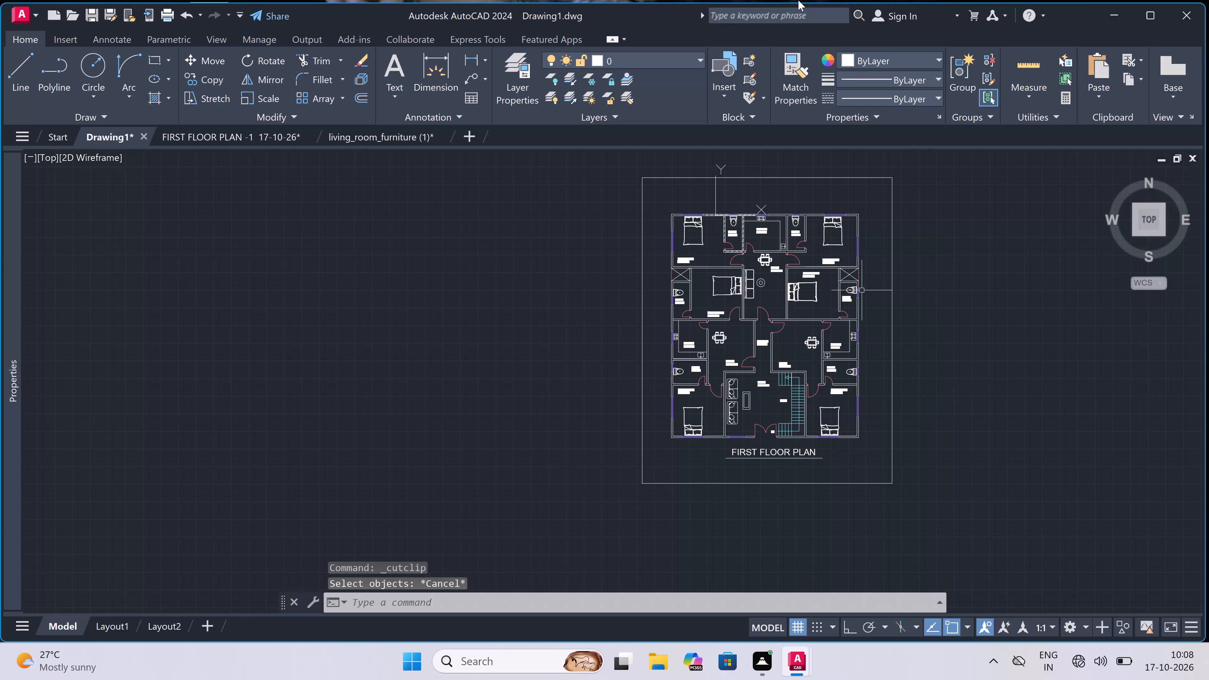
# Hatch the northern kitchen's south and east walls and the northeast toilet's walls with ANSI32, including the north wall up to the M. Bed Room window.
pyautogui.scroll(2, 806, 171)
pyautogui.scroll(2, 792, 243)
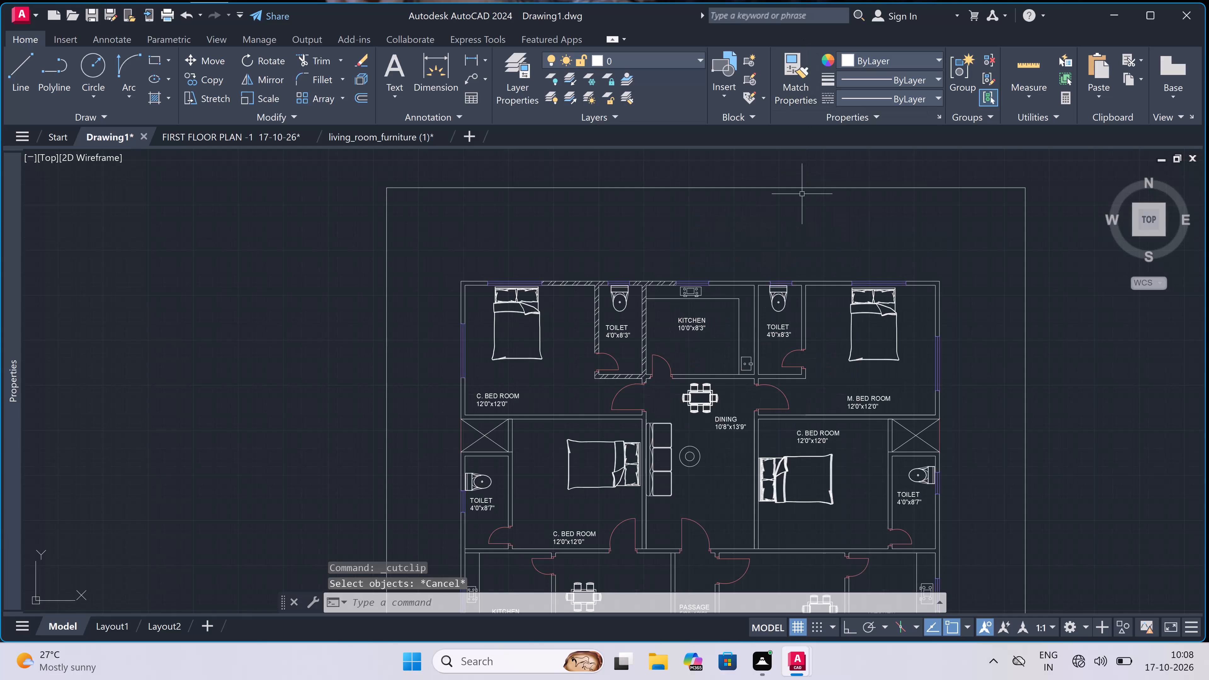
pyautogui.scroll(-1, 791, 239)
pyautogui.press('h')
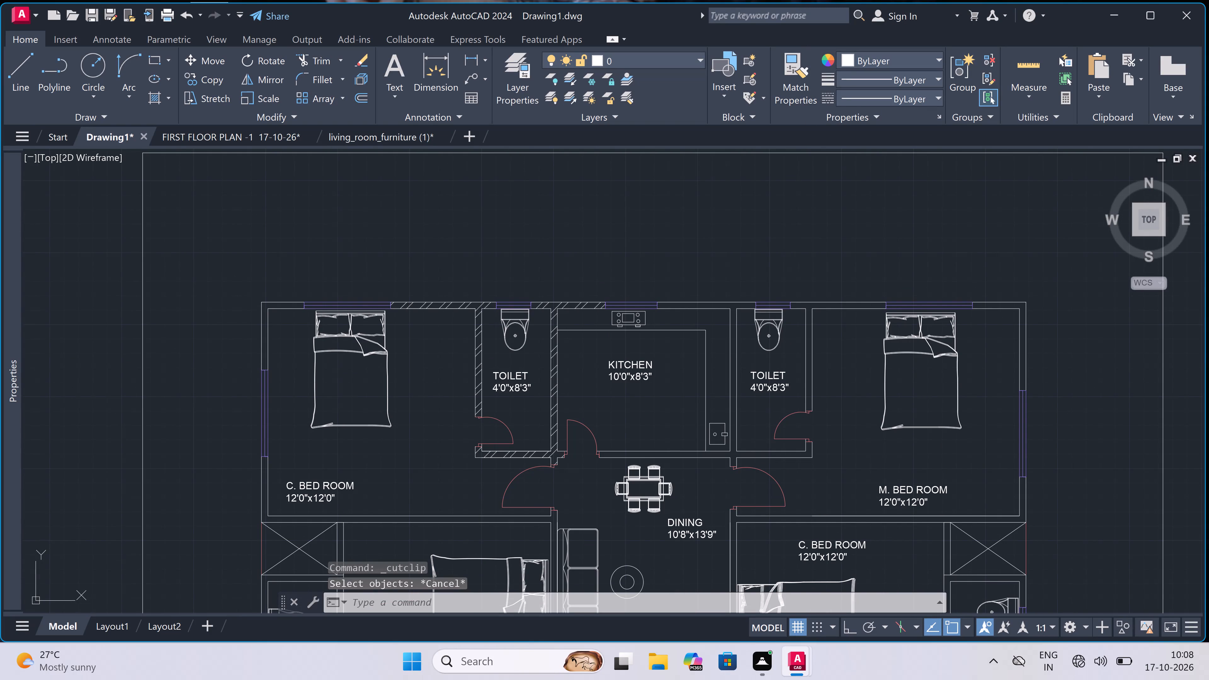
pyautogui.press('space')
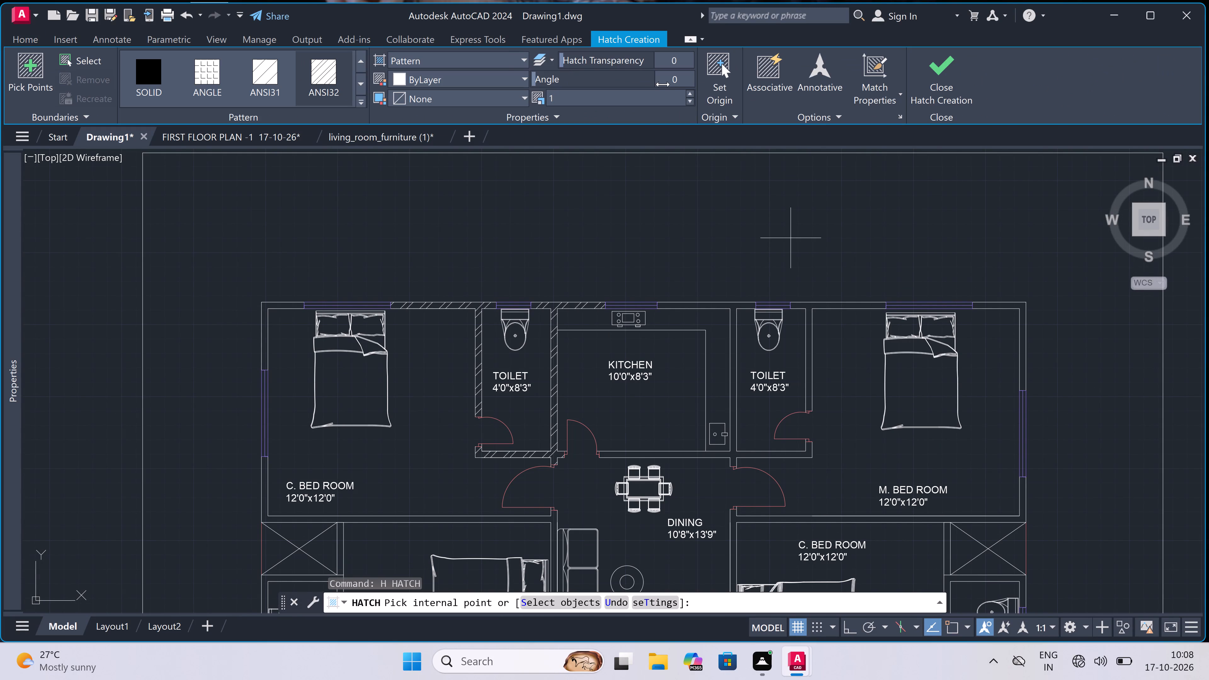
pyautogui.click(319, 71)
pyautogui.doubleClick(734, 455)
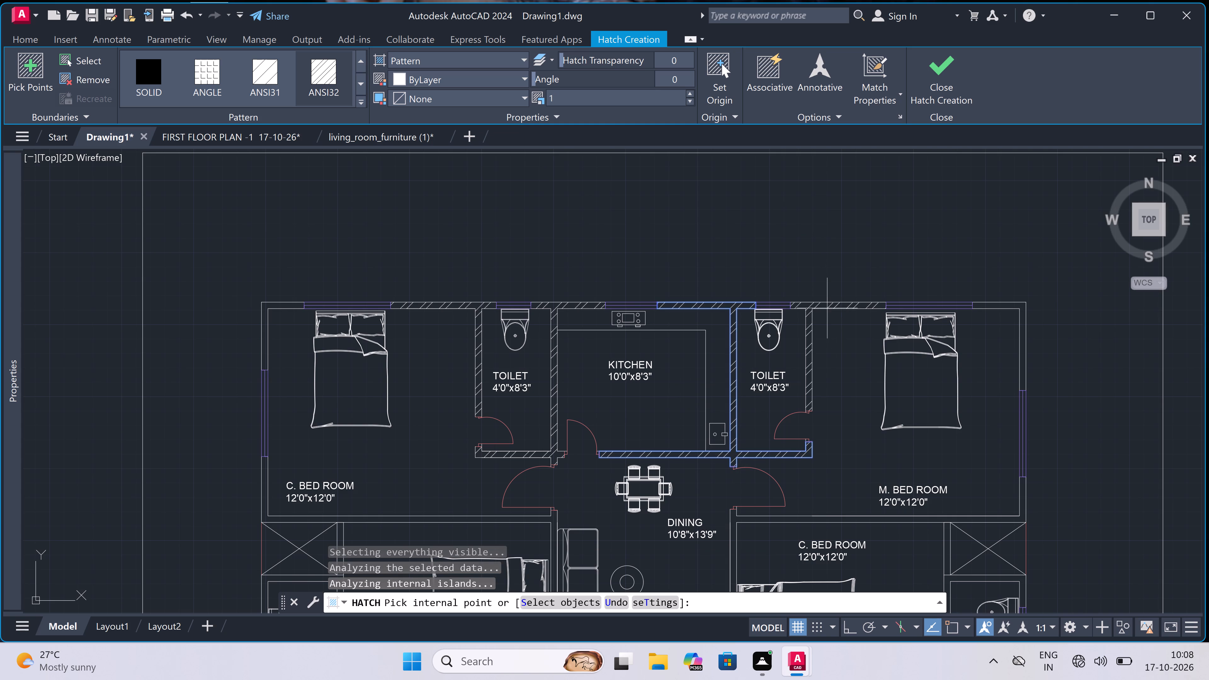
pyautogui.doubleClick(827, 305)
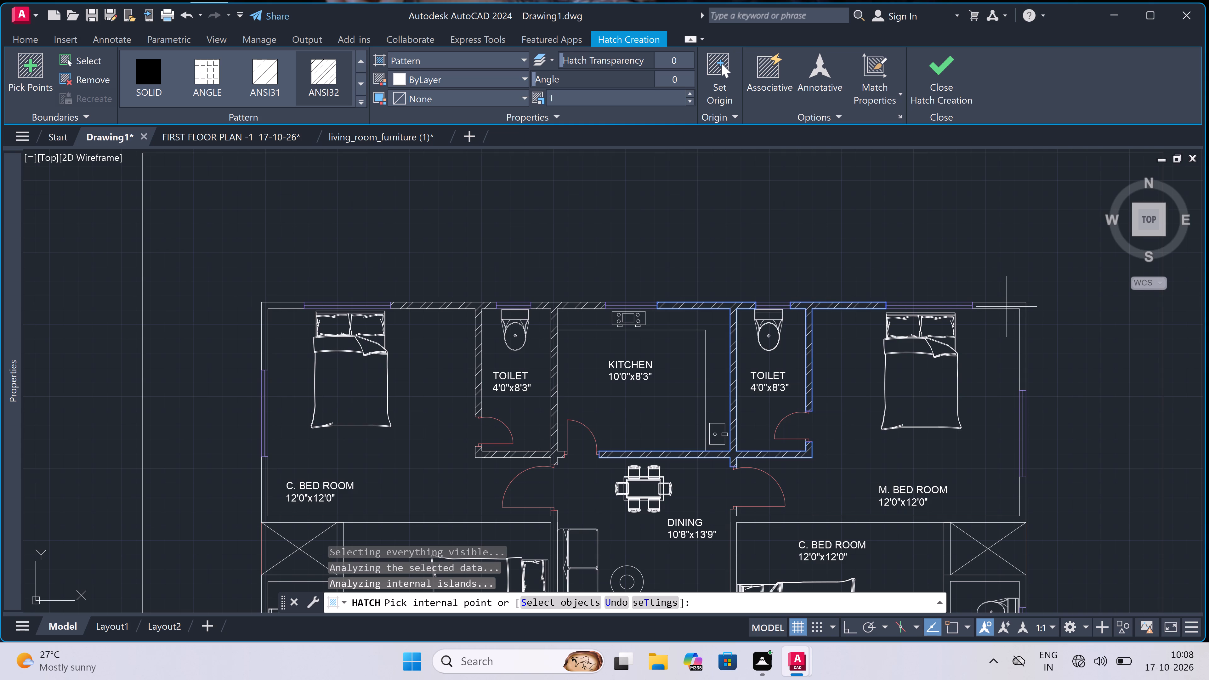
pyautogui.click(1034, 302)
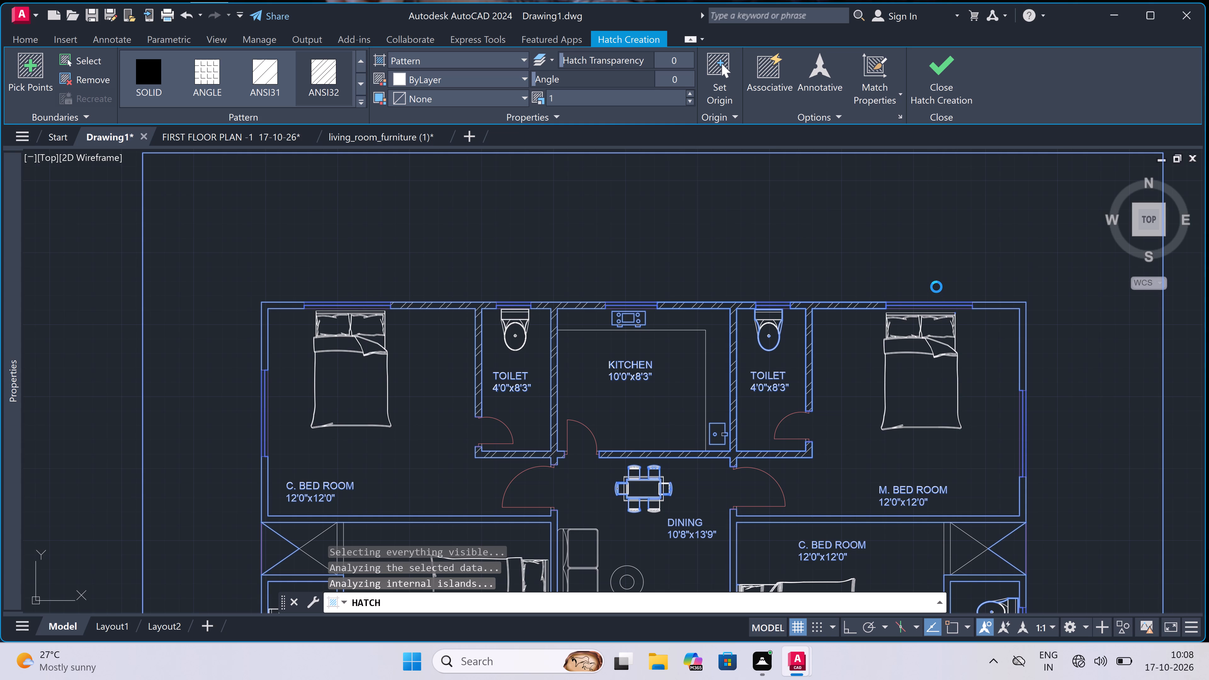
pyautogui.scroll(-3, 872, 299)
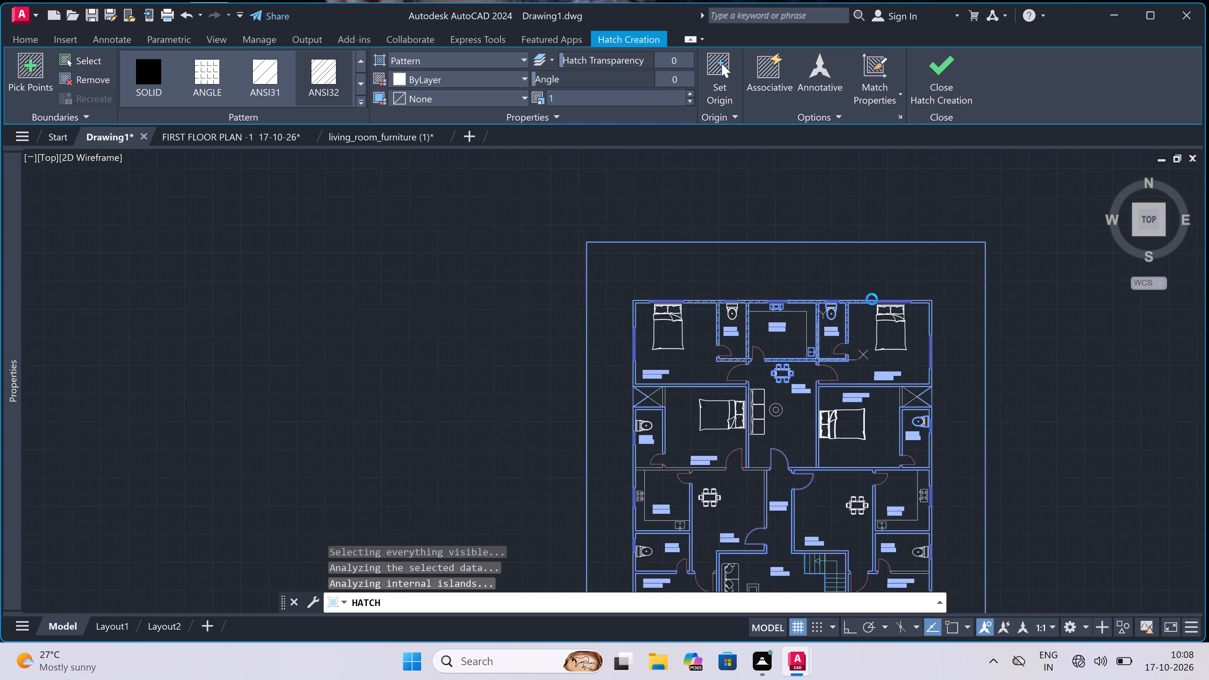
pyautogui.scroll(3, 871, 298)
pyautogui.scroll(-3, 871, 298)
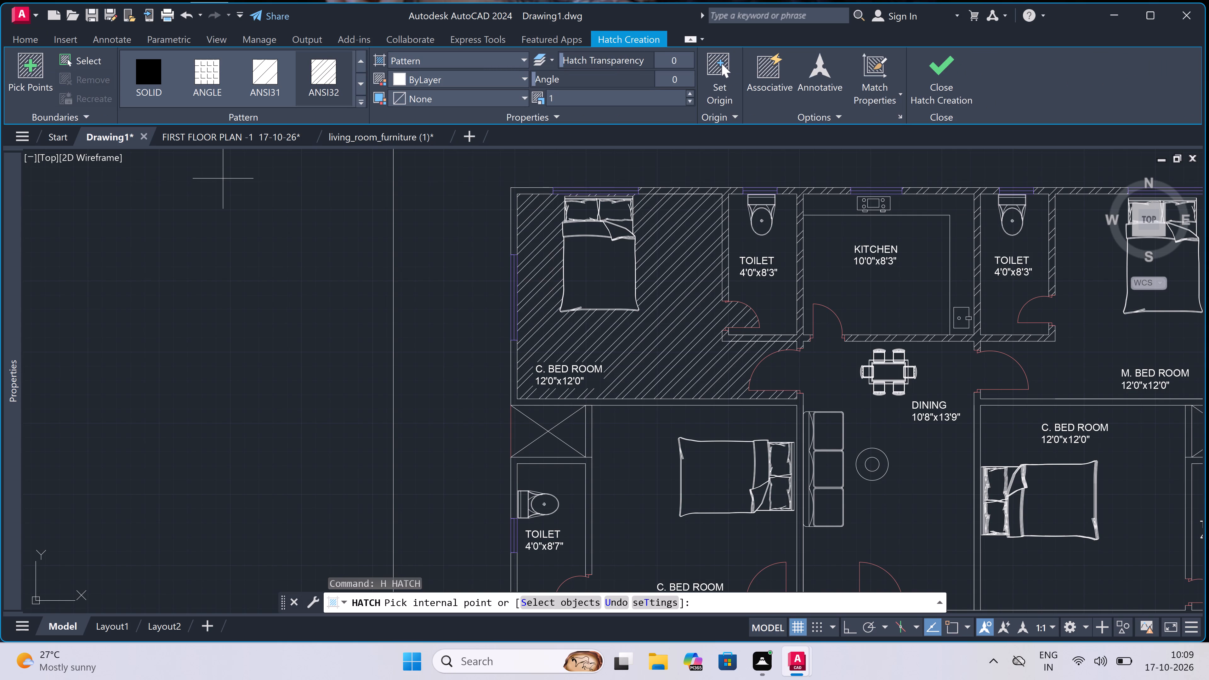
# Hatch the northwest C. Bed Room's outer corner, west and south walls with ANSI32, plus the wall continuing south beside the sofa.
pyautogui.doubleClick(322, 76)
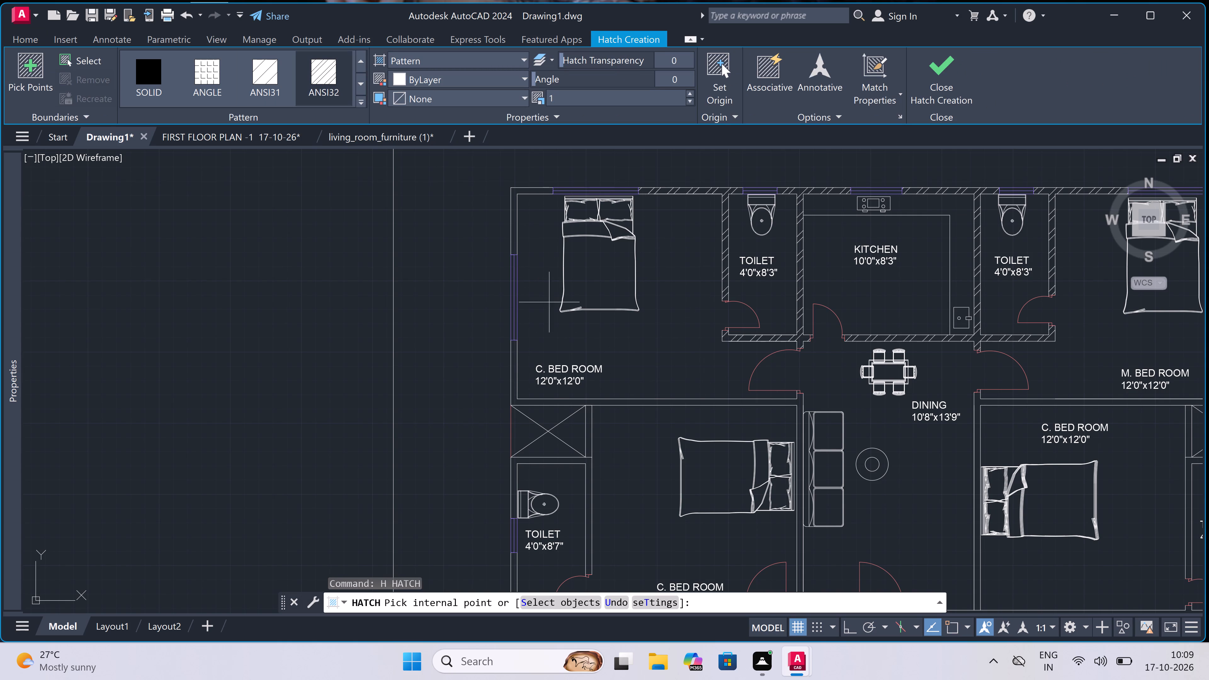
pyautogui.doubleClick(514, 215)
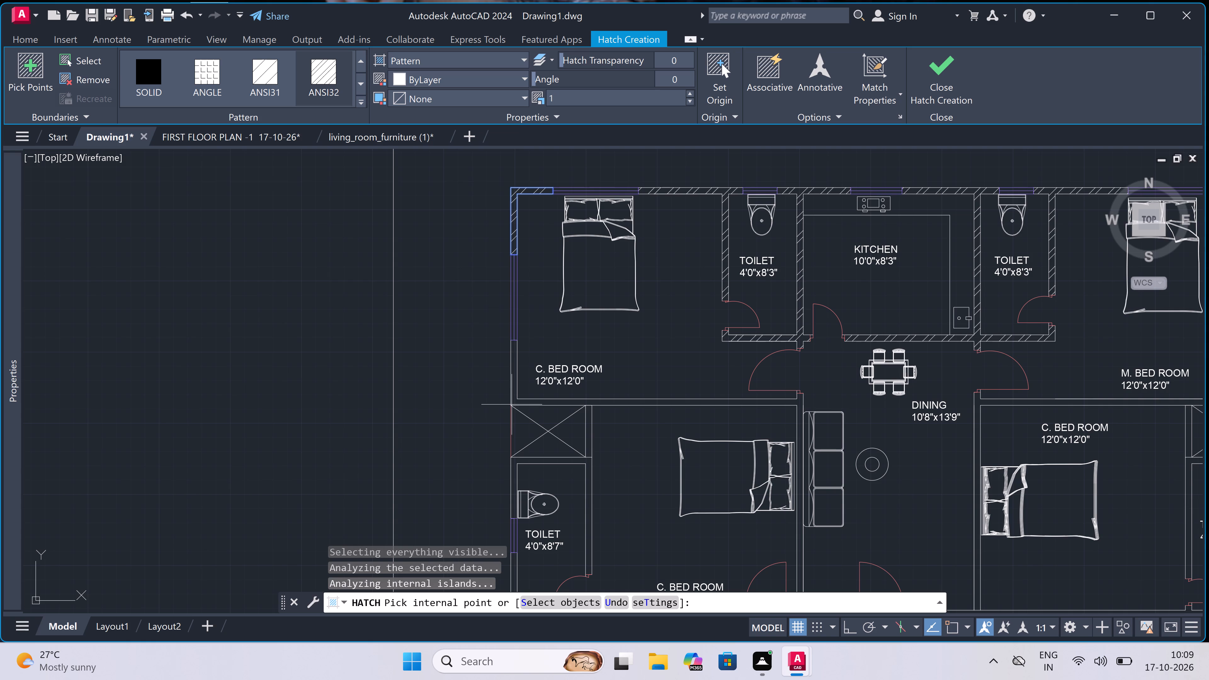
pyautogui.click(514, 372)
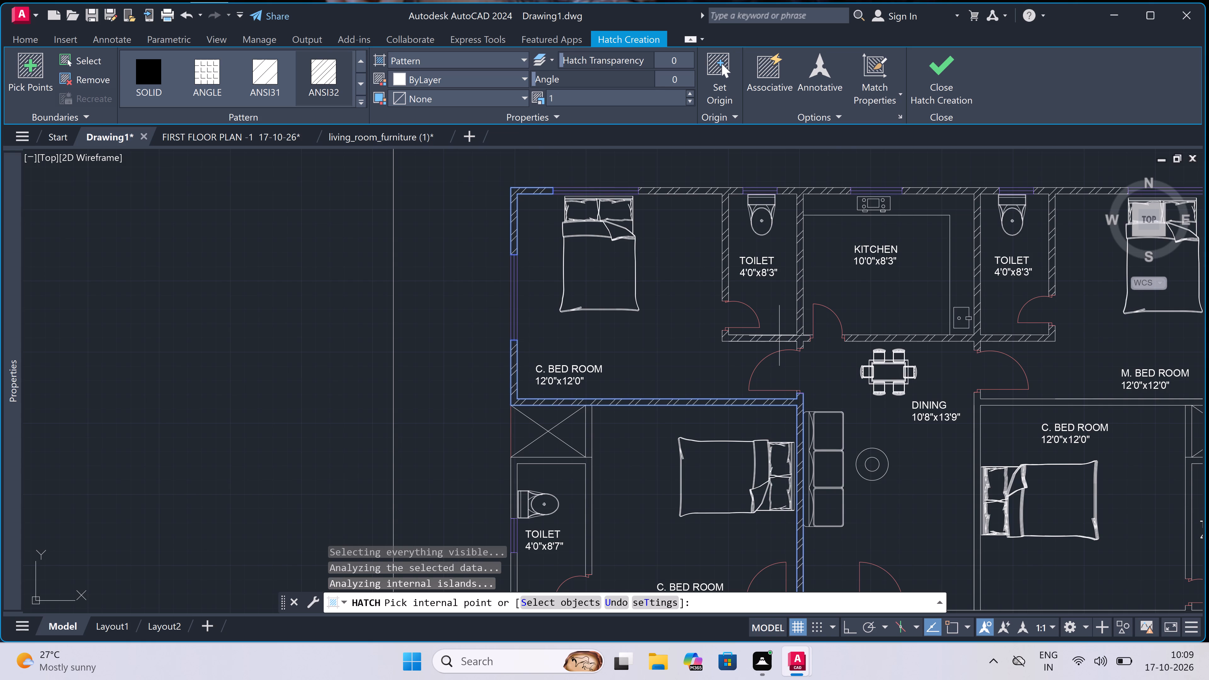
# Hatch the west C. Bed Room's south wall, the west 4'0"x8'7" toilet's walls and the crossed shaft's east wall with ANSI32.
pyautogui.scroll(-5, 708, 328)
pyautogui.scroll(2, 692, 415)
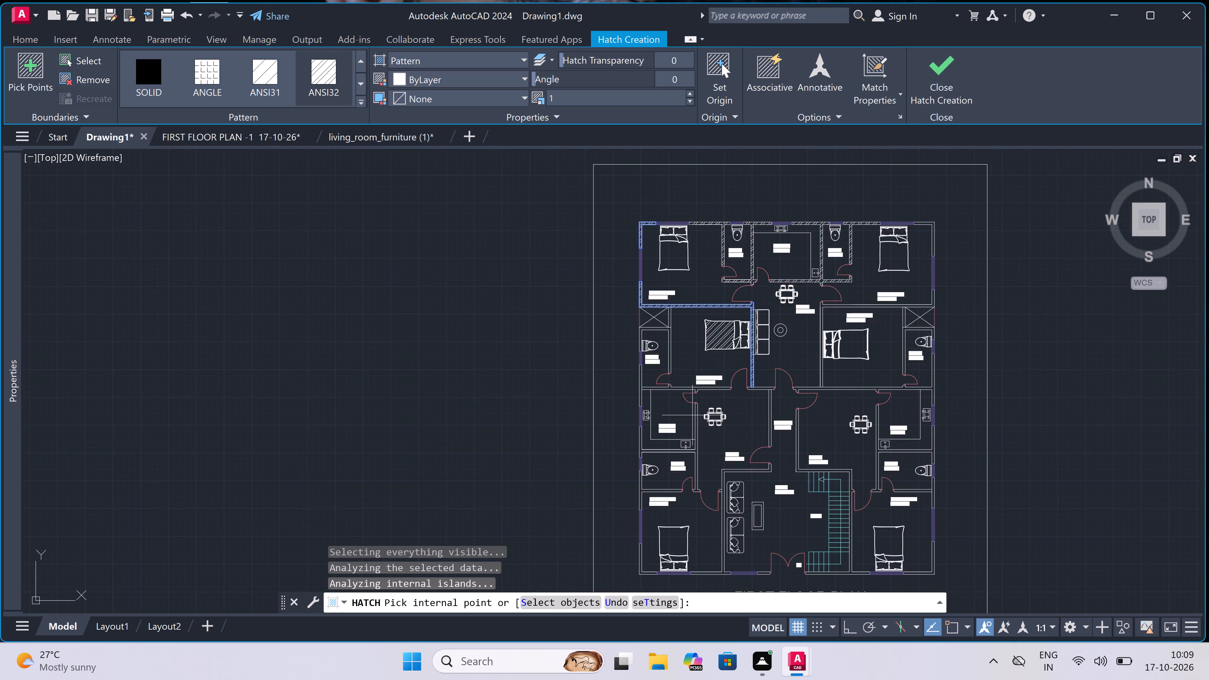
pyautogui.scroll(1, 691, 415)
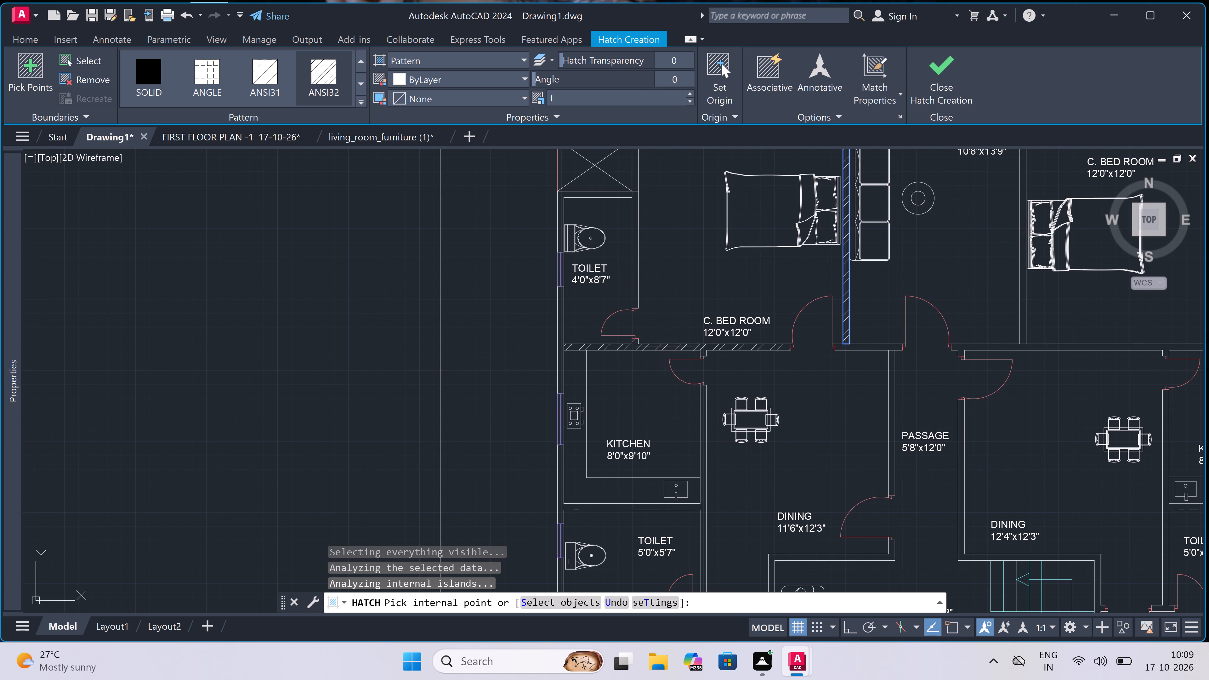
pyautogui.doubleClick(665, 346)
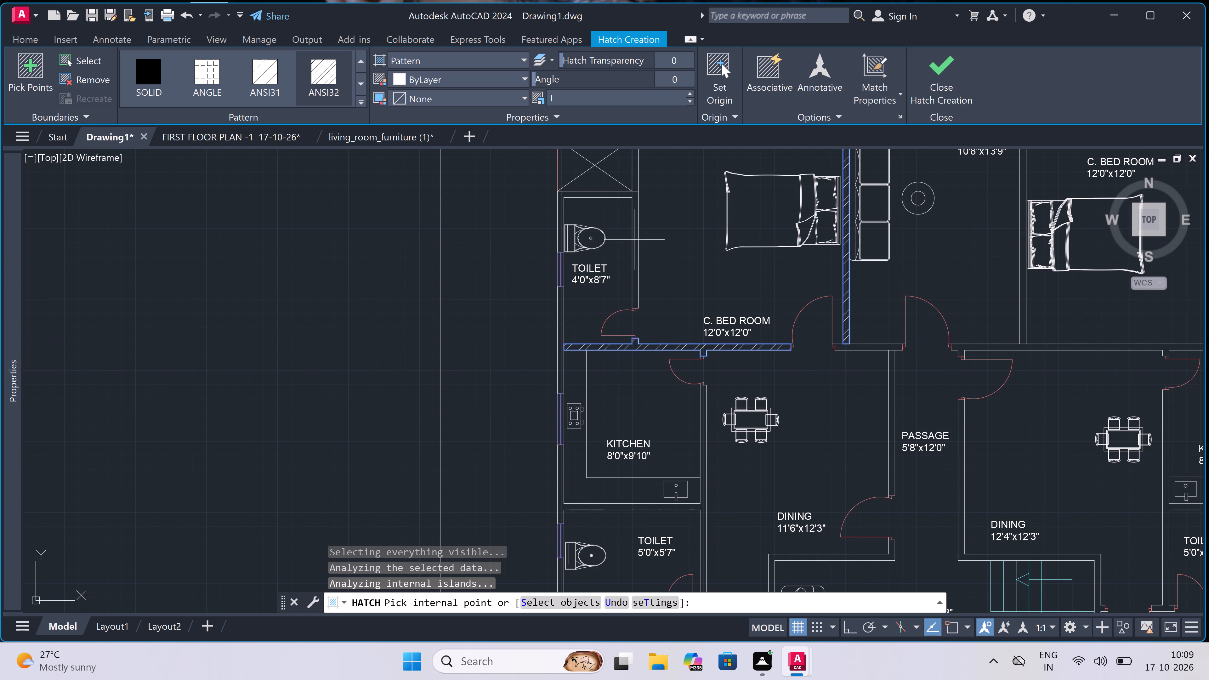
pyautogui.click(635, 236)
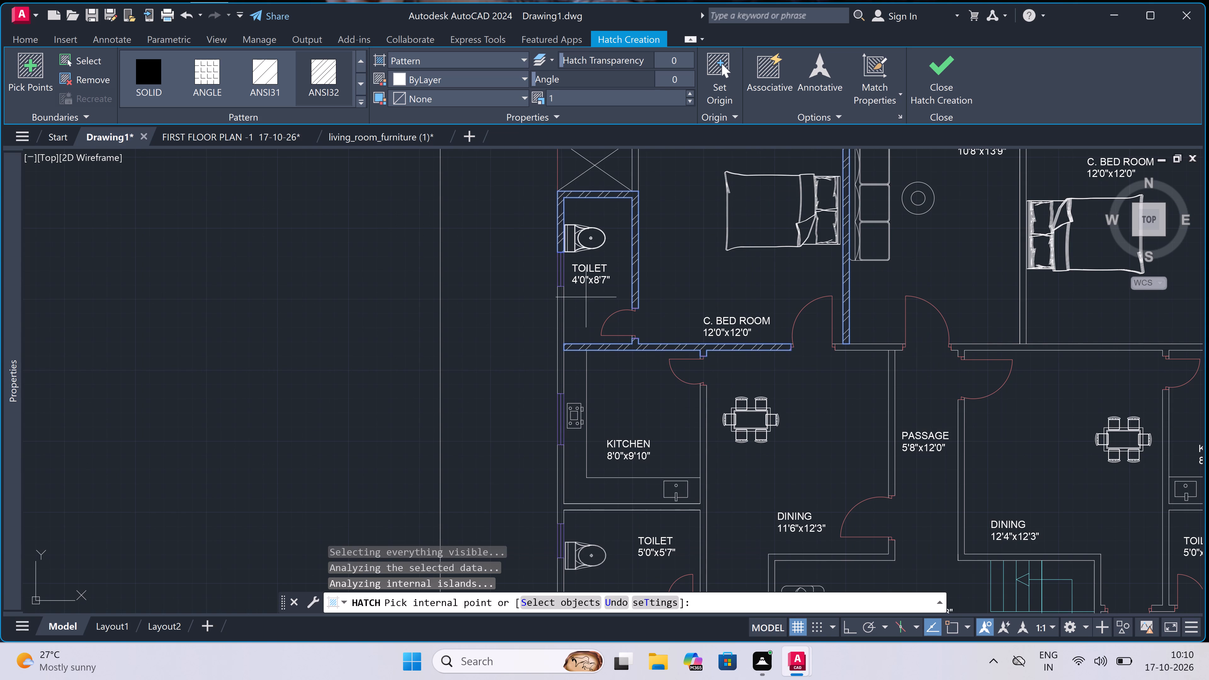
pyautogui.click(562, 332)
pyautogui.scroll(-4, 562, 332)
pyautogui.scroll(6, 568, 300)
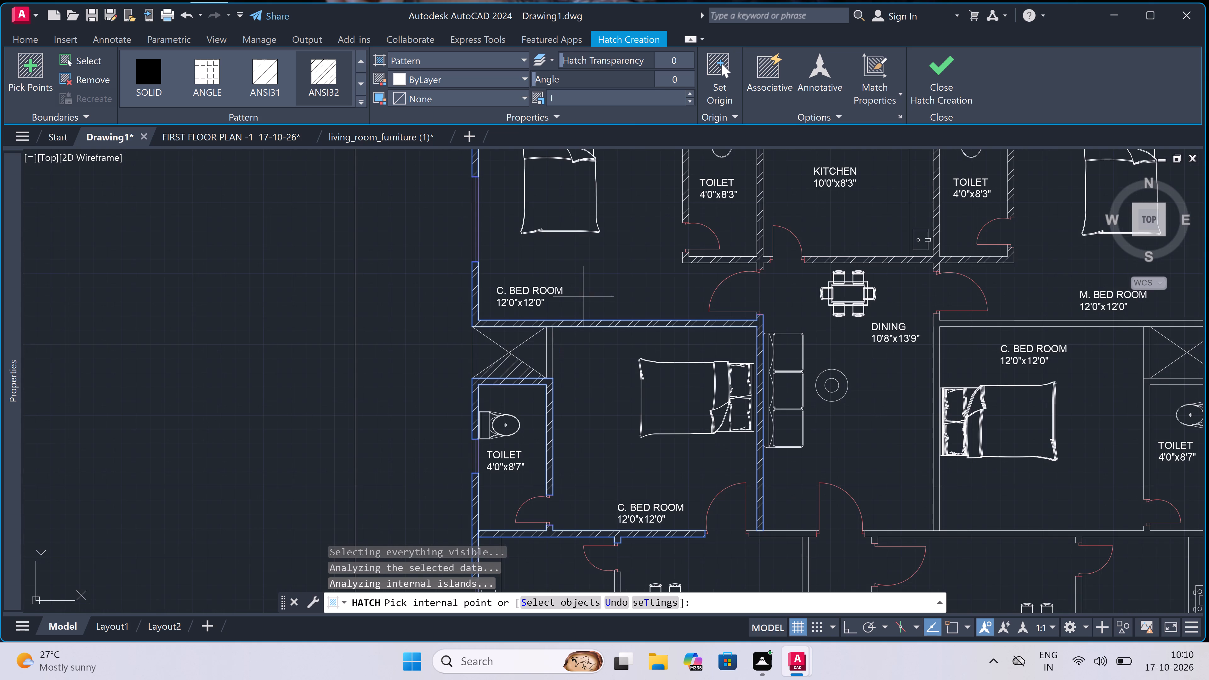
pyautogui.doubleClick(549, 357)
# Hatch the short wall between the two doors north of the passage, and the passage's west wall, with ANSI32.
pyautogui.scroll(-4, 569, 318)
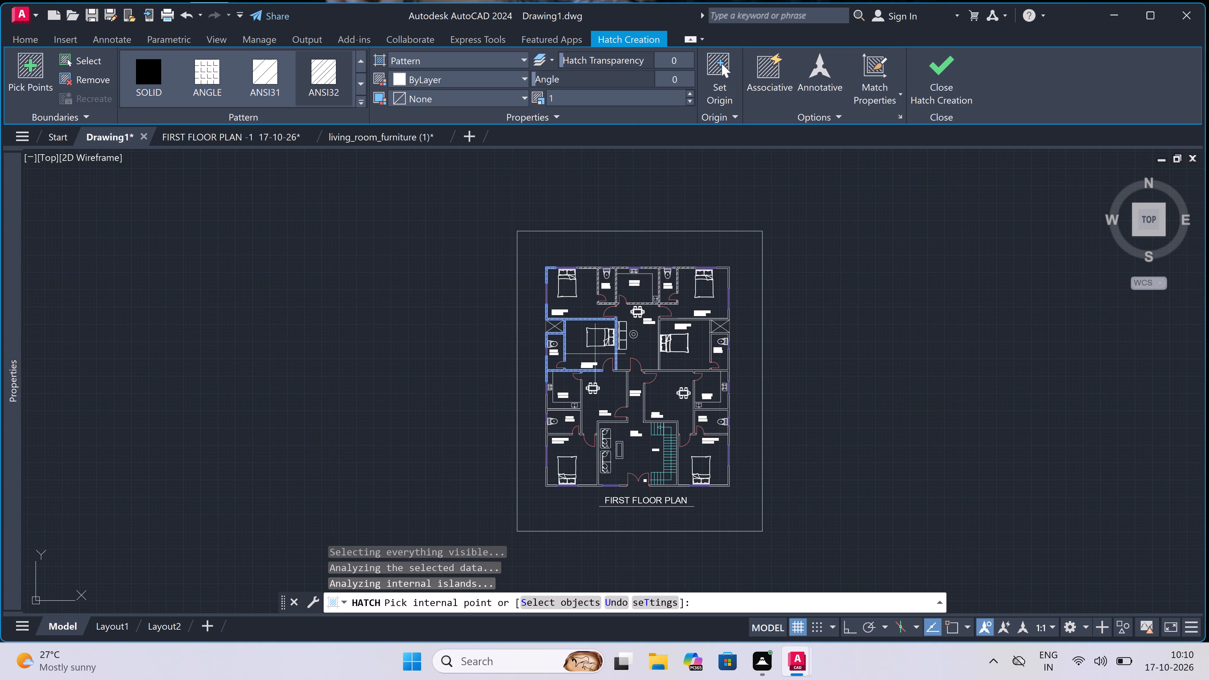
pyautogui.scroll(3, 633, 360)
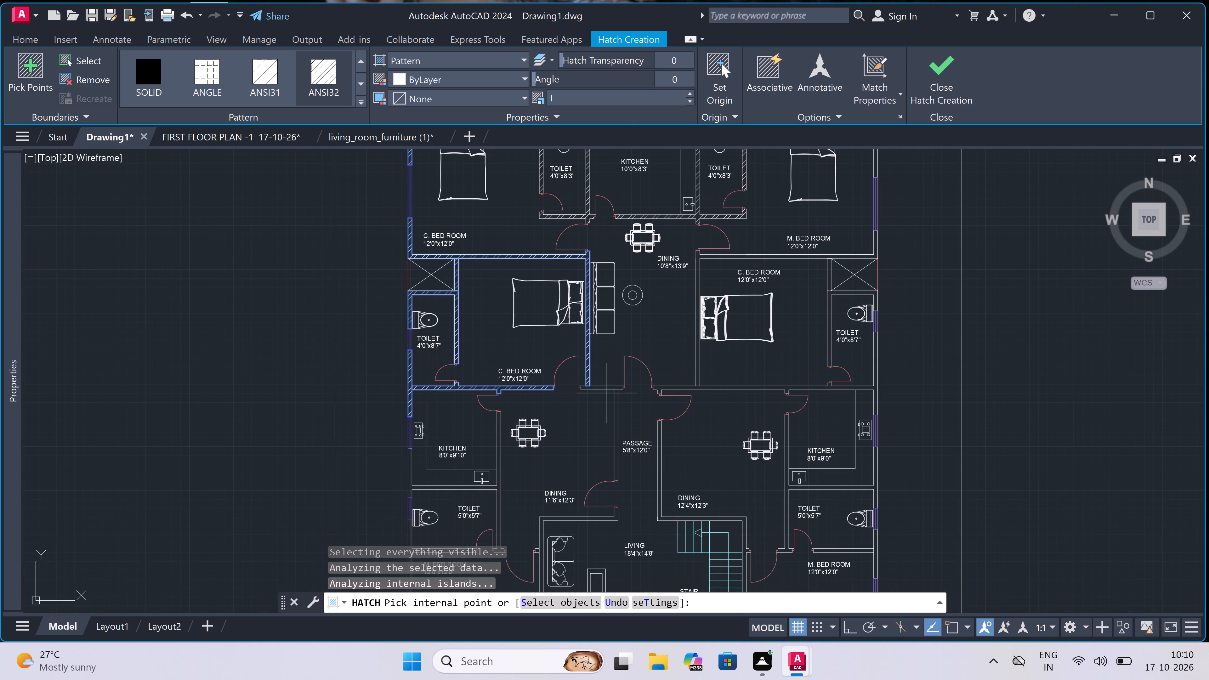
pyautogui.doubleClick(603, 388)
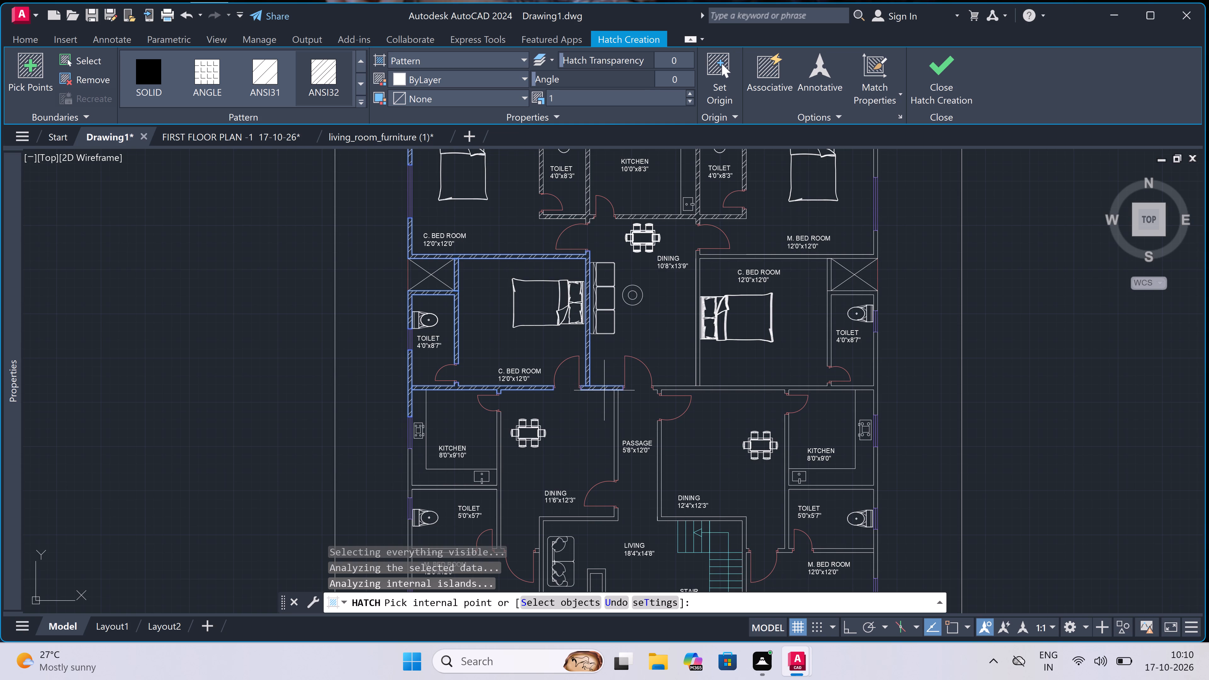
pyautogui.click(615, 416)
# Hatch the east C. Bed Room's south, west and north walls and the walls around the east 4'0"x8'7" toilet with ANSI32.
pyautogui.doubleClick(698, 388)
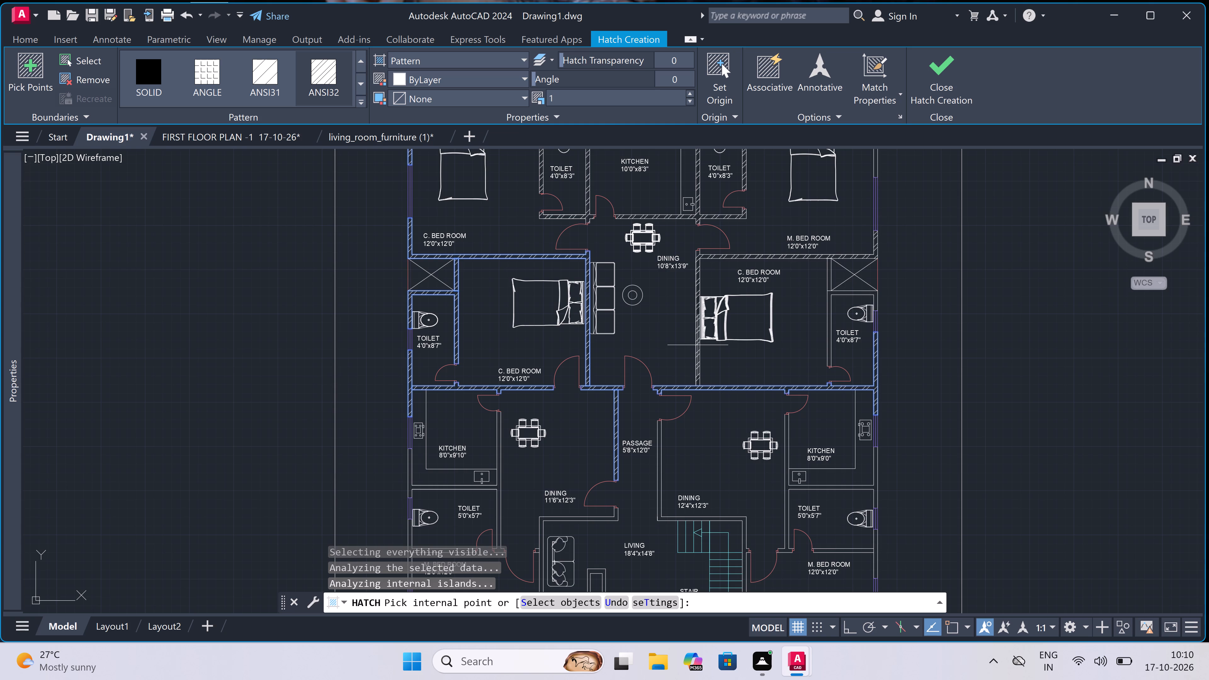
pyautogui.doubleClick(698, 345)
pyautogui.scroll(-3, 698, 345)
pyautogui.scroll(1, 729, 303)
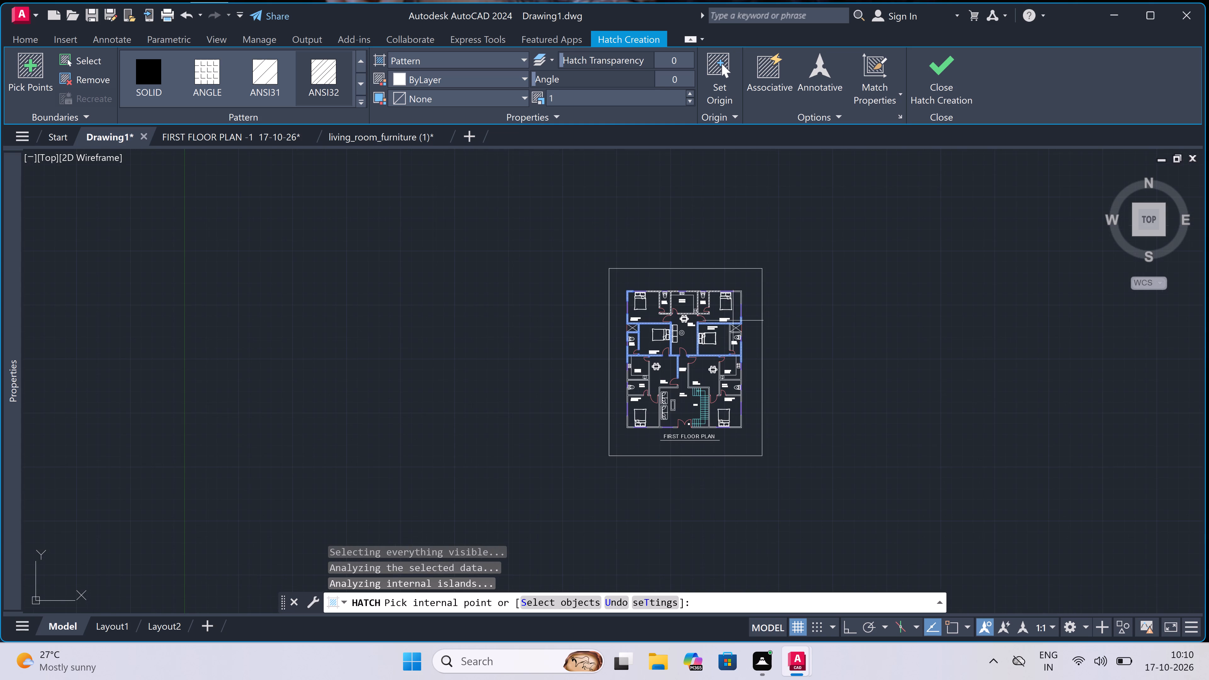
pyautogui.scroll(2, 729, 303)
pyautogui.scroll(1, 762, 278)
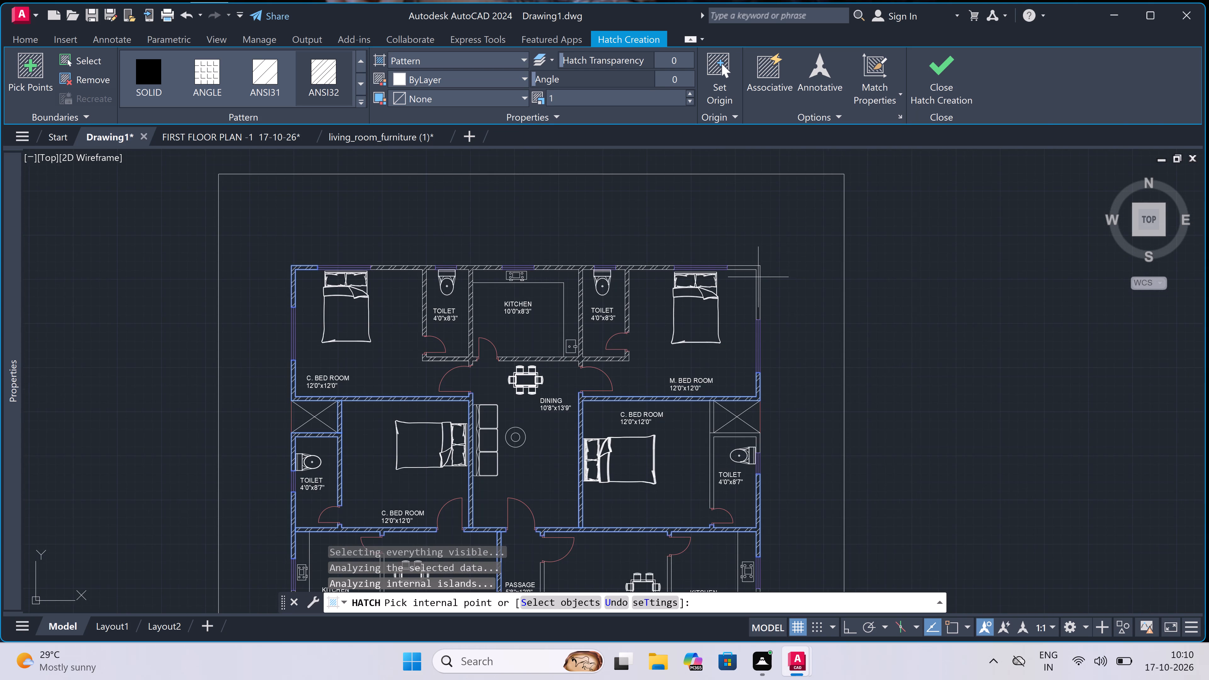
pyautogui.scroll(1, 758, 277)
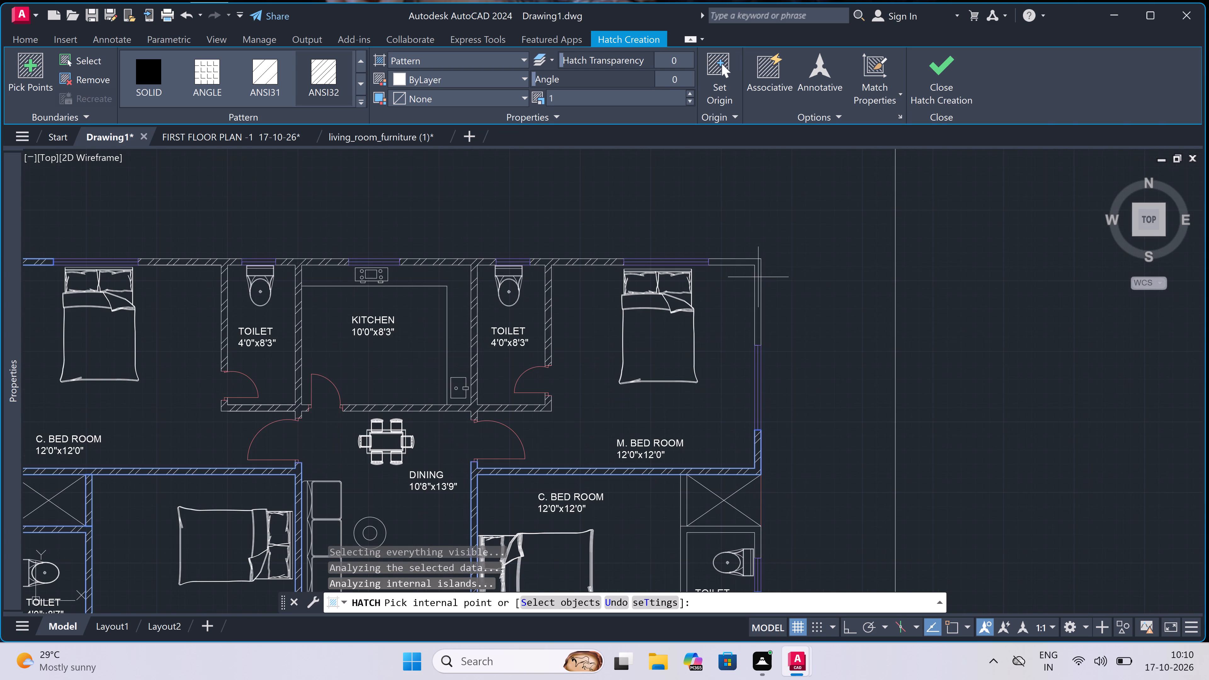
pyautogui.scroll(-1, 758, 277)
pyautogui.scroll(1, 759, 286)
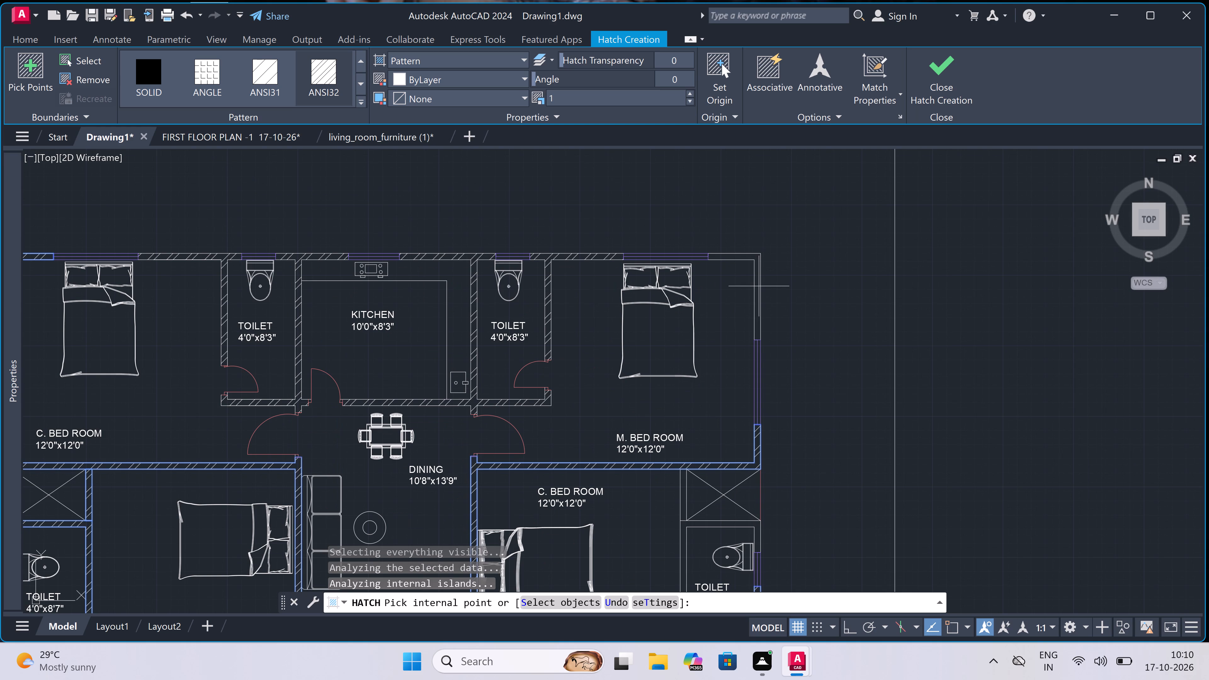
pyautogui.scroll(-4, 755, 287)
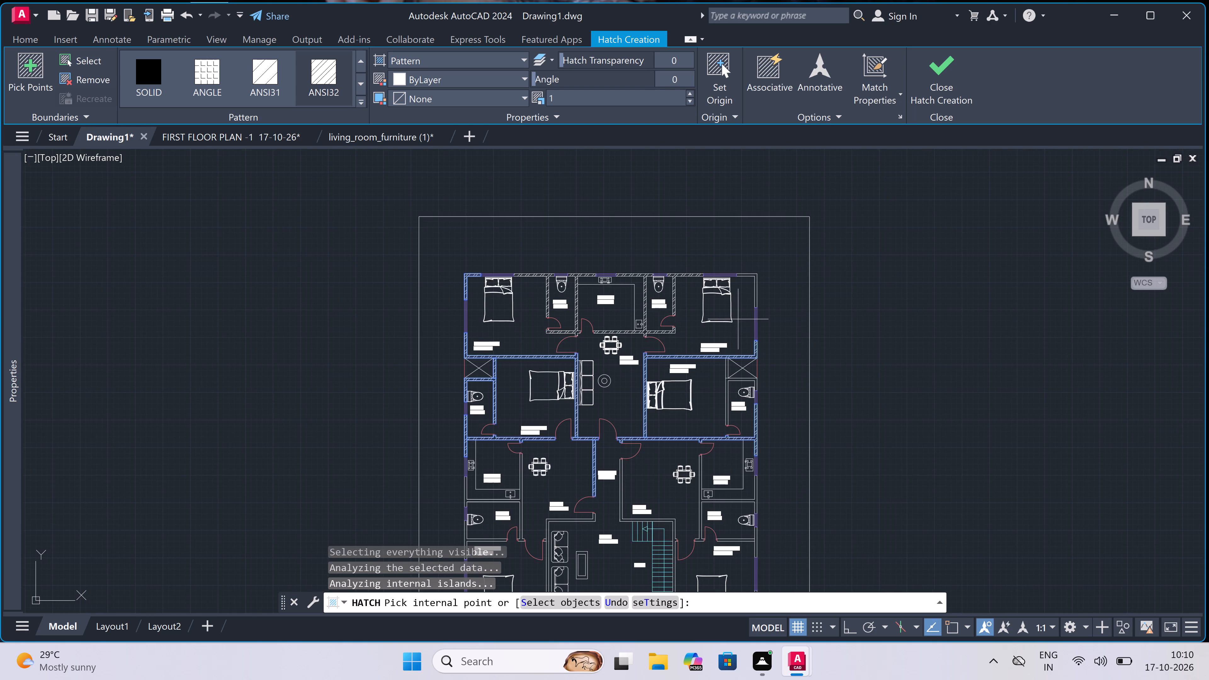
pyautogui.scroll(2, 727, 345)
pyautogui.scroll(-3, 732, 391)
pyautogui.scroll(2, 732, 415)
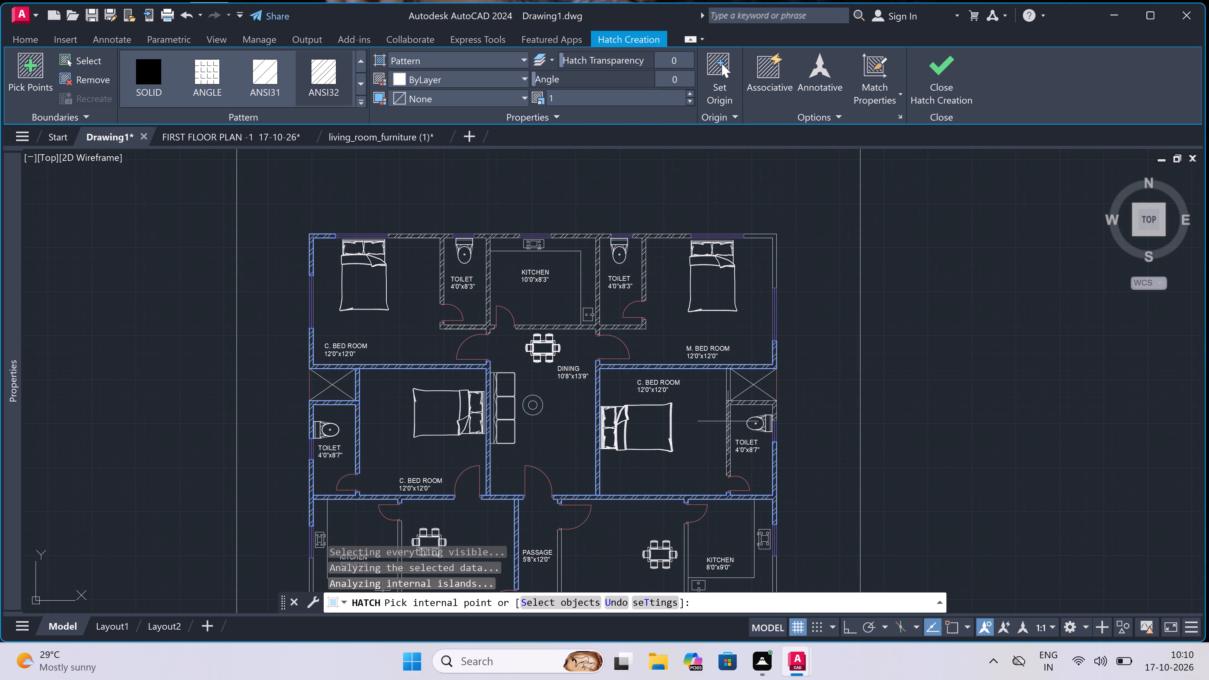
pyautogui.doubleClick(728, 421)
# Hatch the east kitchen and 5'0"x5'7" toilet walls and the southeast M. Bed Room's outer east wall and corner with ANSI32.
pyautogui.scroll(-8, 707, 324)
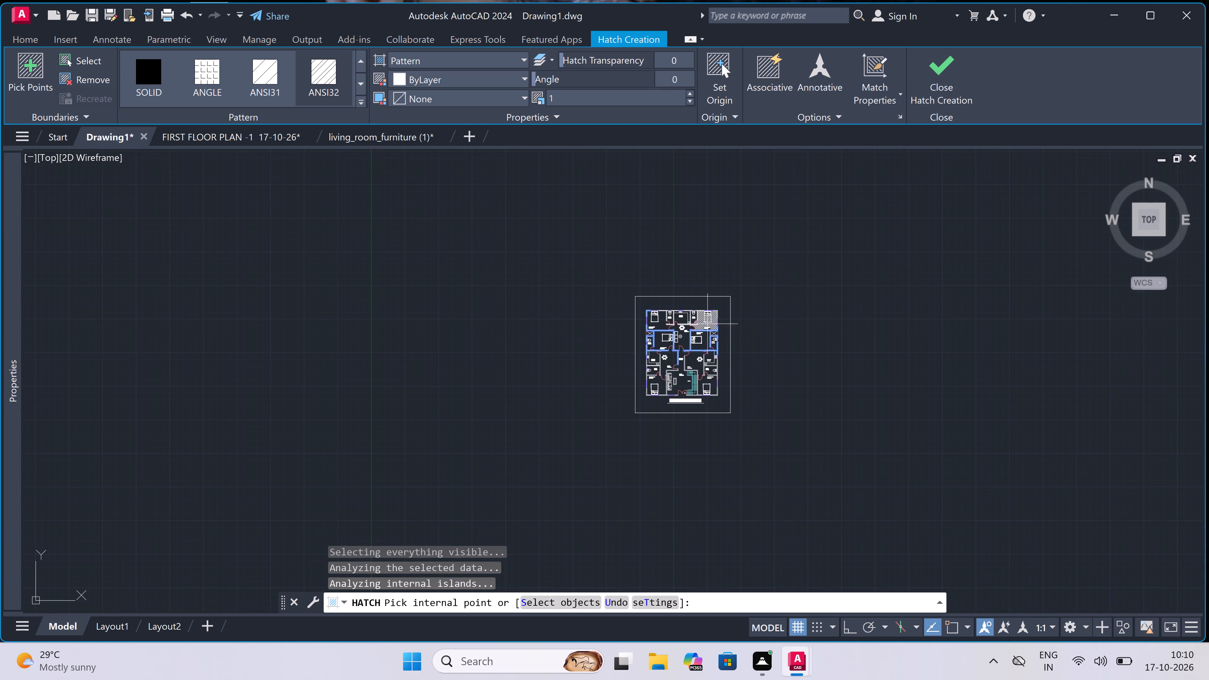
pyautogui.scroll(4, 714, 350)
pyautogui.scroll(-2, 715, 350)
pyautogui.scroll(5, 712, 365)
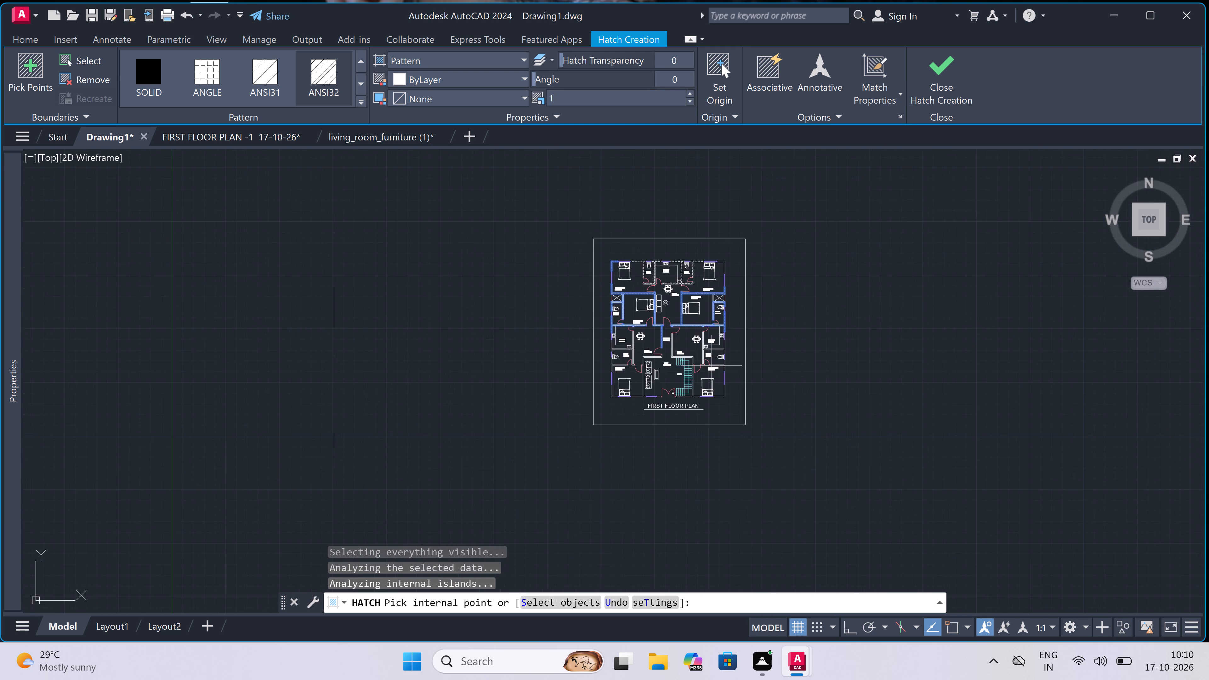
pyautogui.scroll(2, 712, 365)
pyautogui.scroll(3, 701, 290)
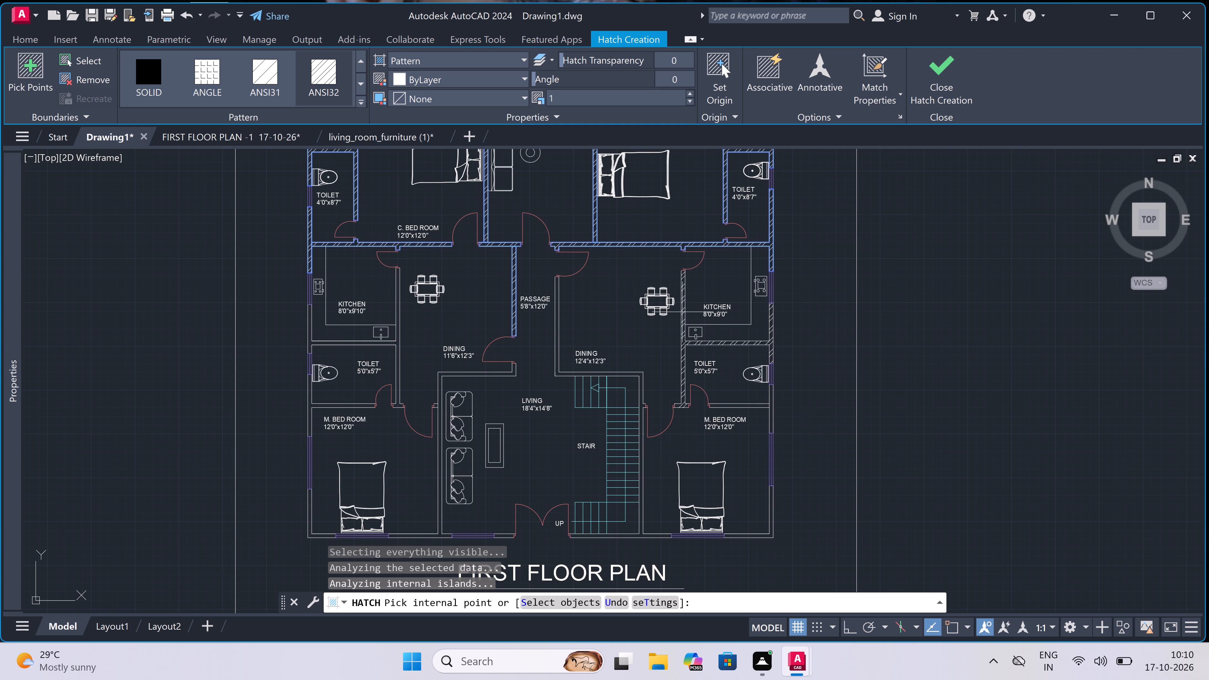
pyautogui.click(683, 311)
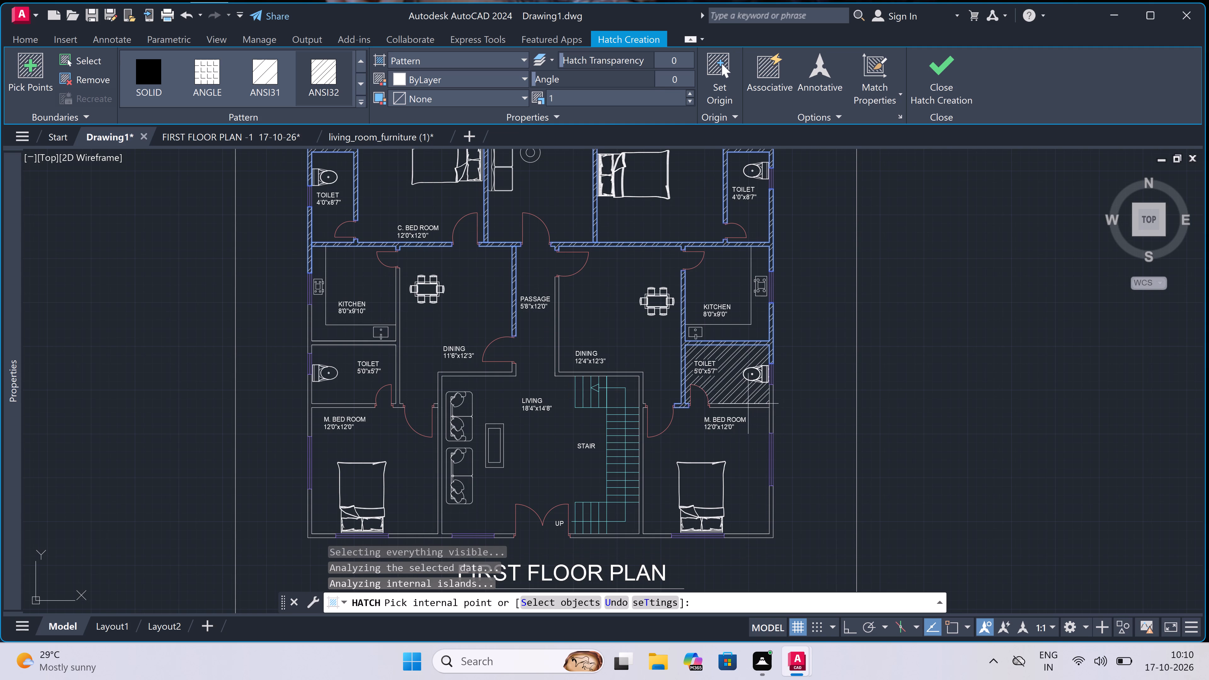
pyautogui.click(739, 407)
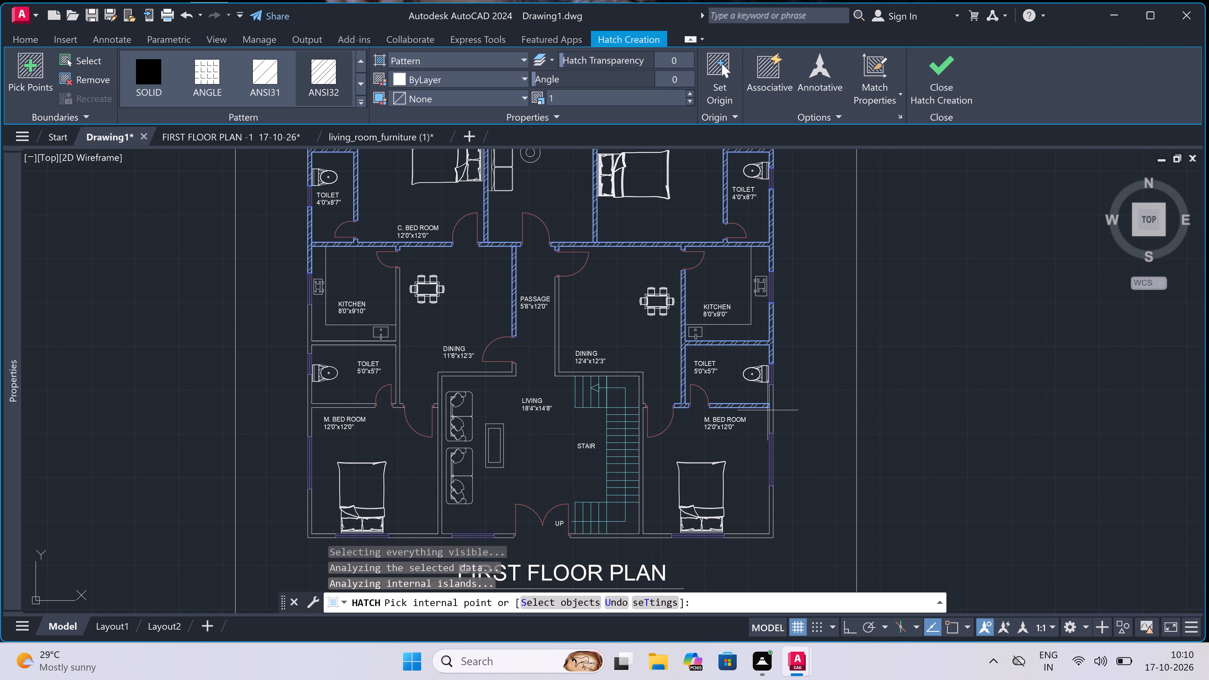
pyautogui.click(771, 407)
pyautogui.click(770, 506)
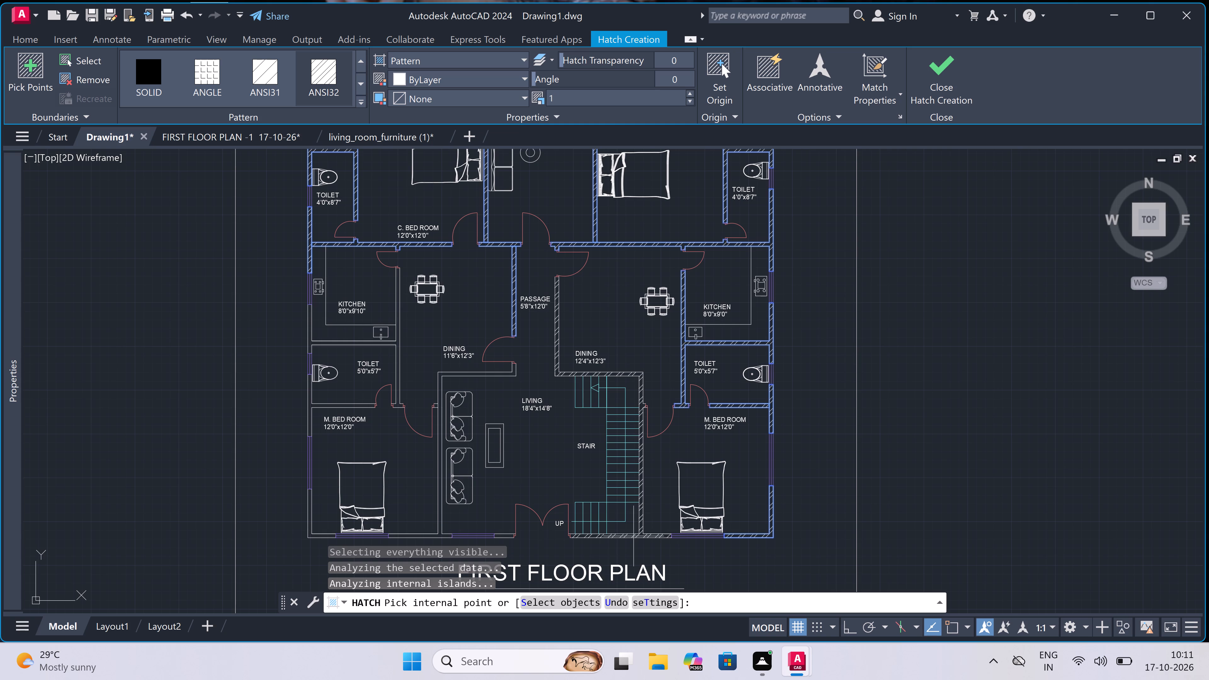
# Hatch the passage's east wall and the walls enclosing the stair and living room, including the south wall beside the entrance, with ANSI32.
pyautogui.doubleClick(633, 535)
pyautogui.scroll(-4, 729, 411)
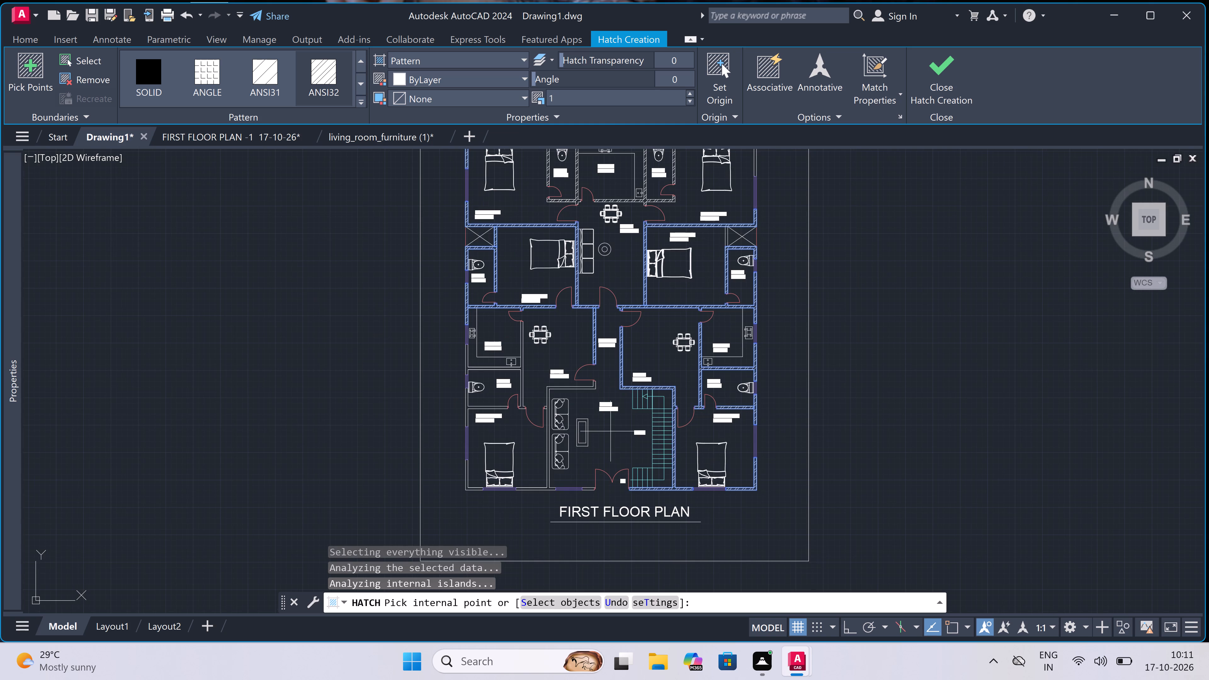
pyautogui.scroll(1, 535, 488)
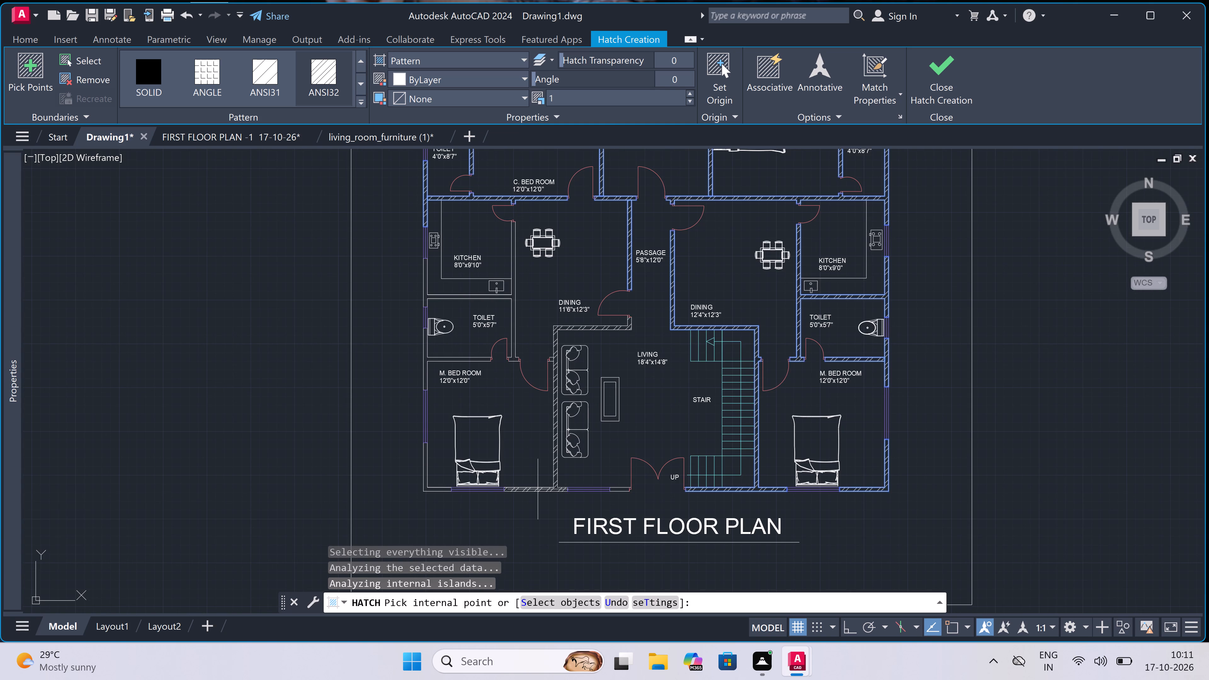
pyautogui.click(541, 490)
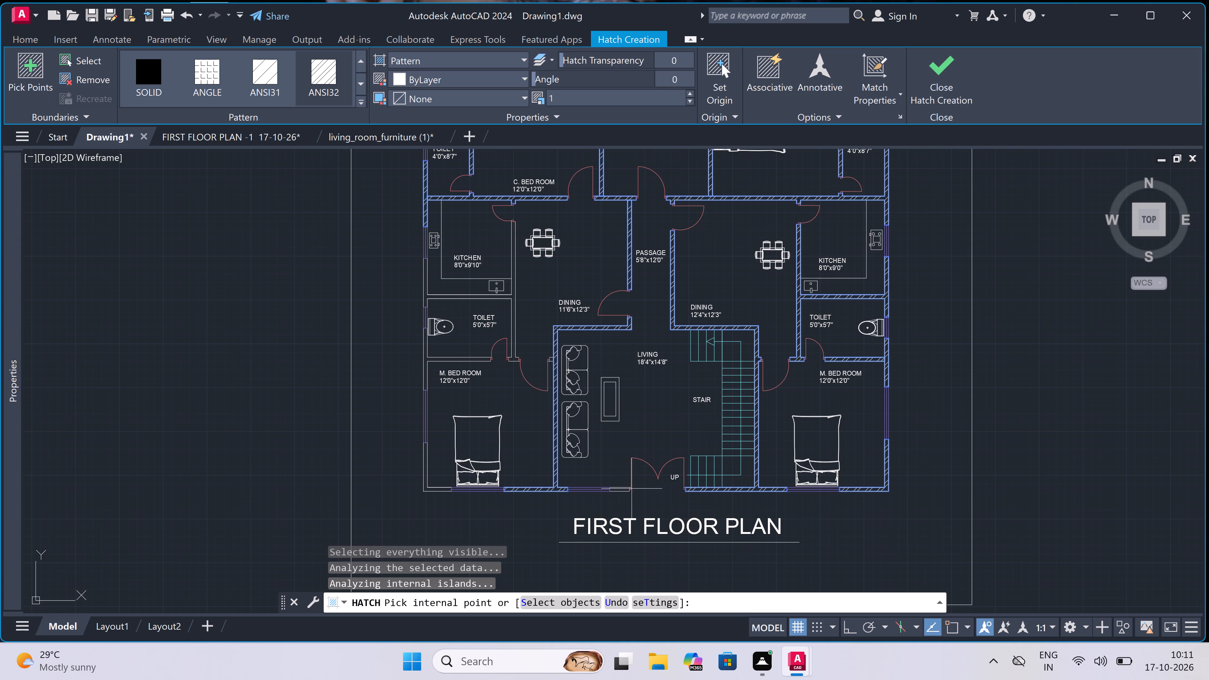
pyautogui.click(622, 491)
# Hatch the southwest M. Bed Room's outer corner and the west kitchen and 5'0"x5'7" toilet walls with ANSI32, and end the hatch command.
pyautogui.scroll(-5, 647, 428)
pyautogui.scroll(2, 512, 437)
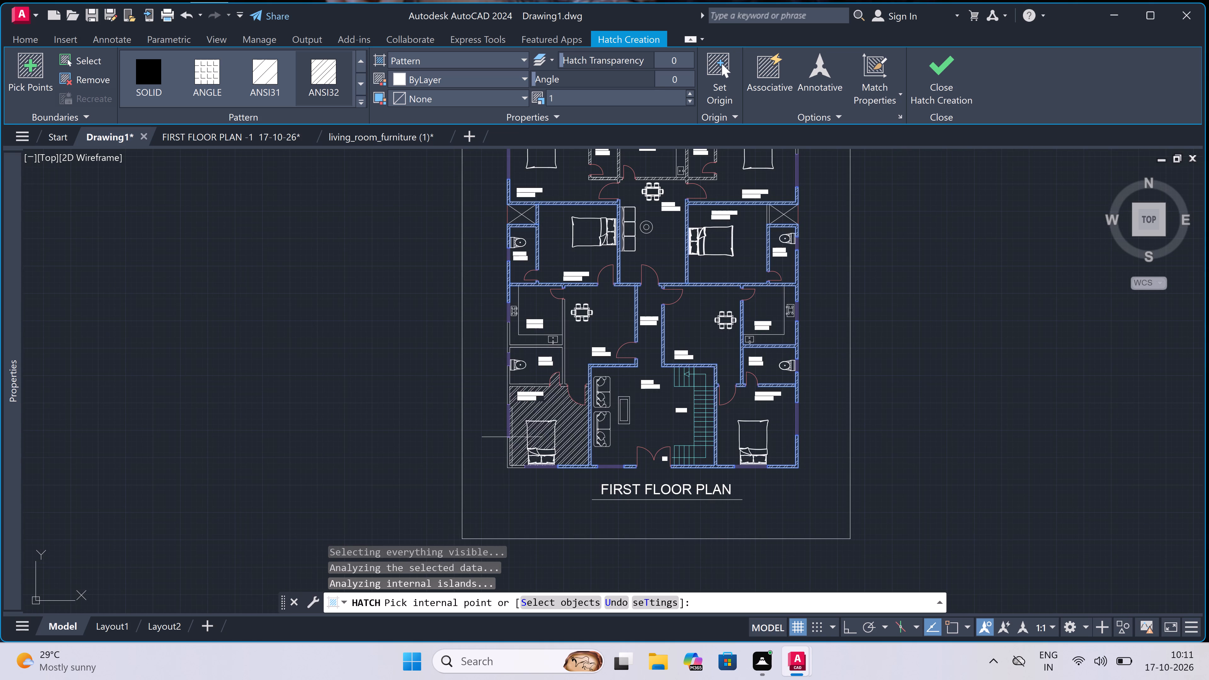
pyautogui.click(506, 469)
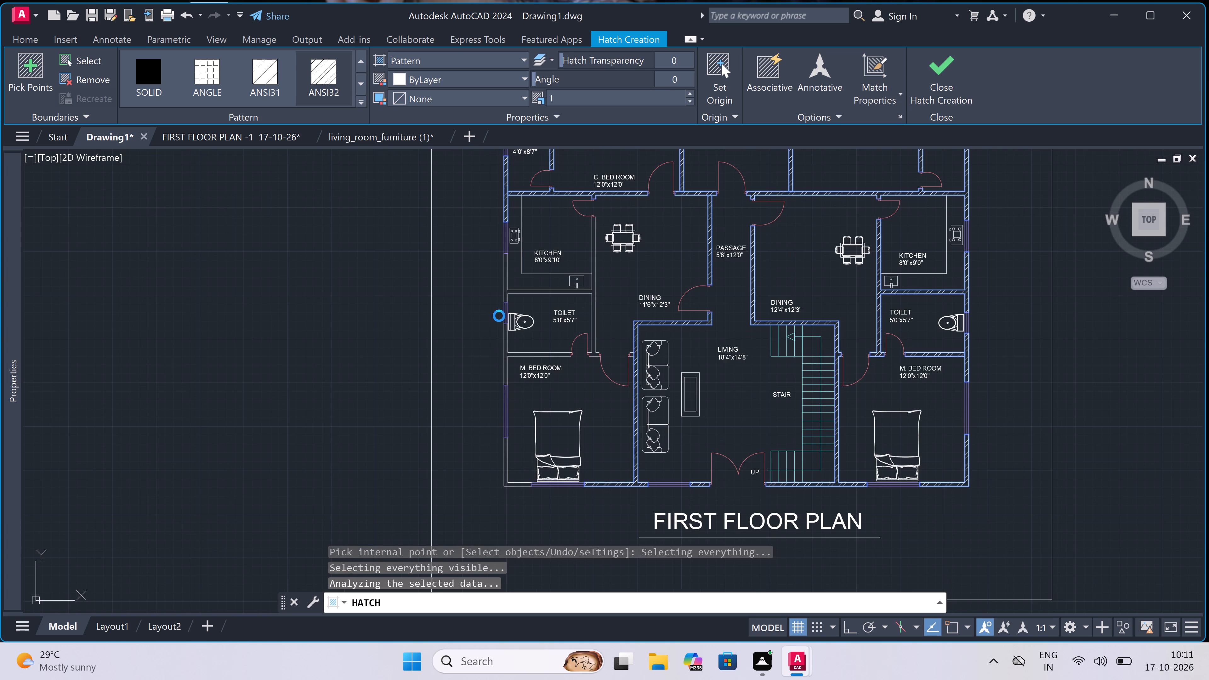
pyautogui.click(504, 276)
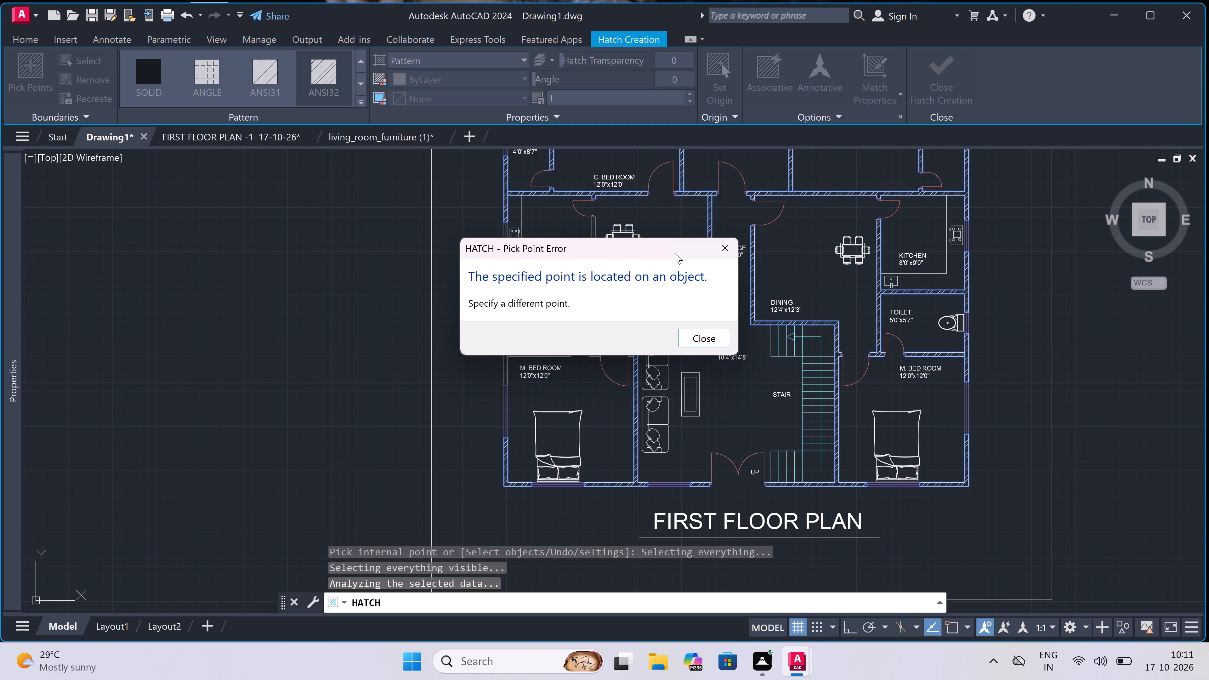
pyautogui.click(724, 245)
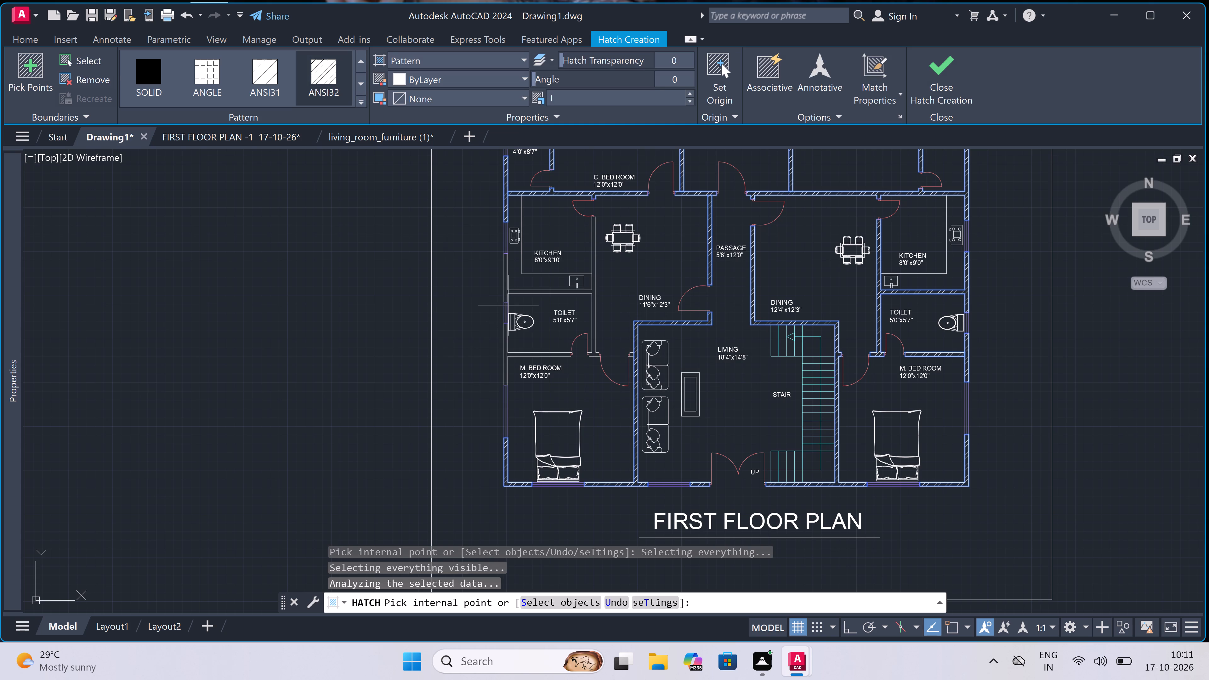
pyautogui.doubleClick(506, 273)
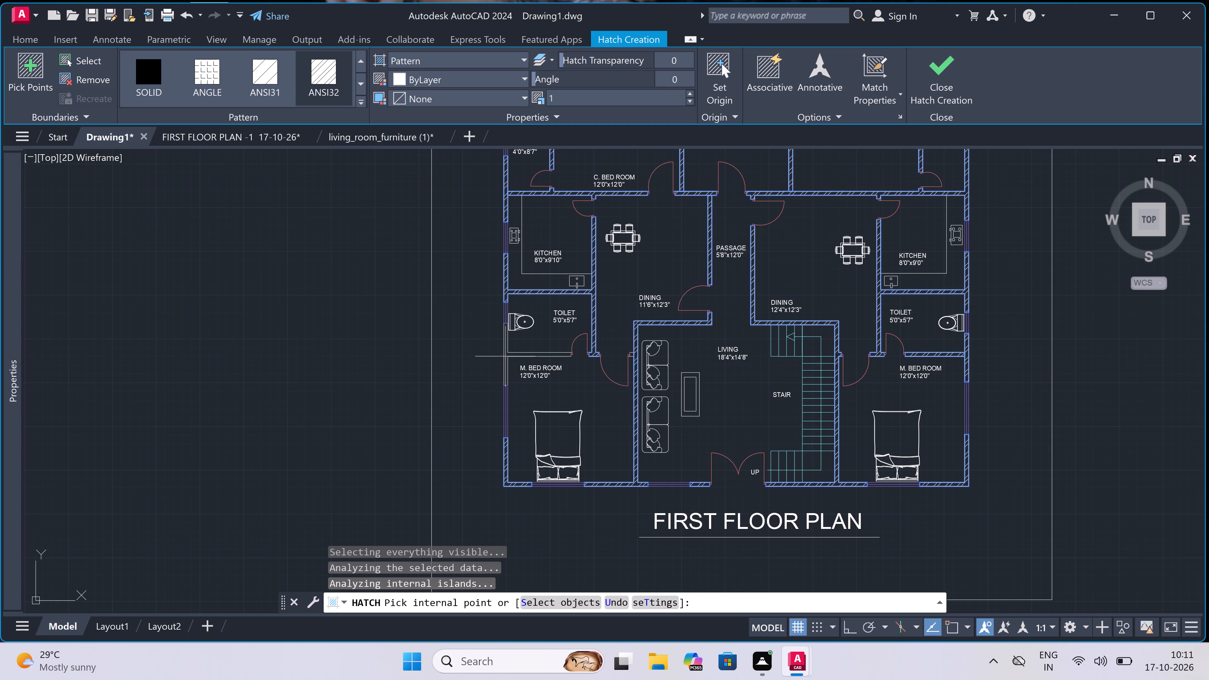
pyautogui.doubleClick(505, 356)
pyautogui.scroll(-4, 550, 398)
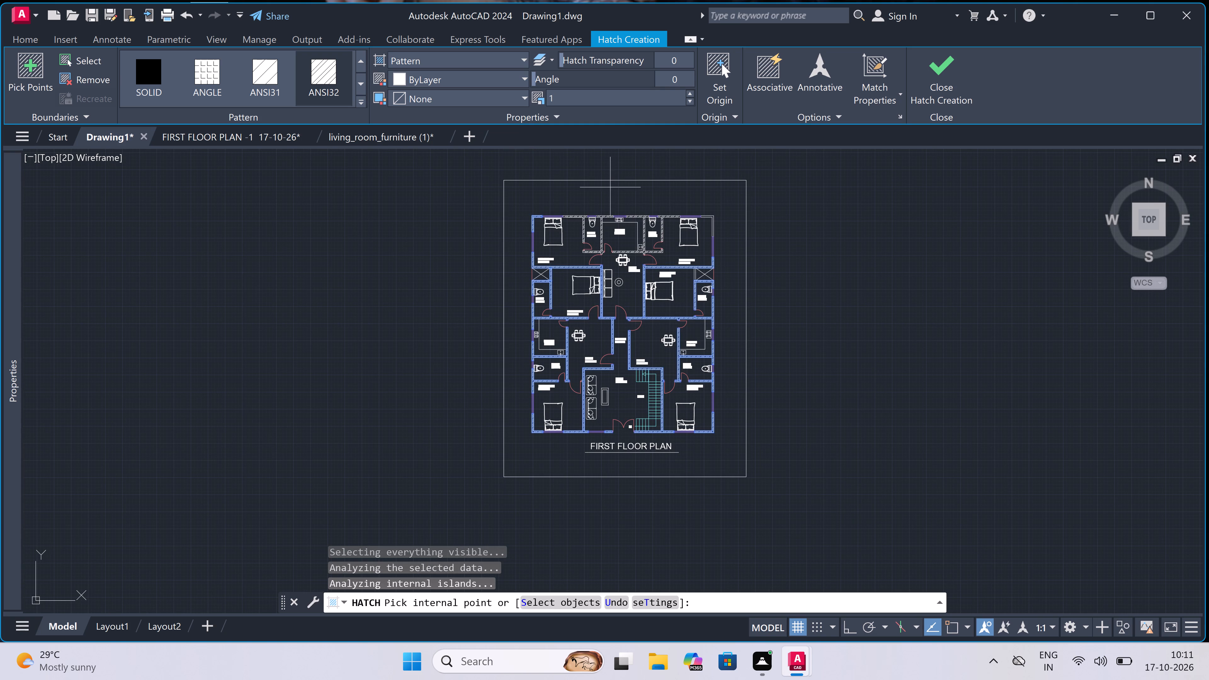
pyautogui.scroll(2, 623, 195)
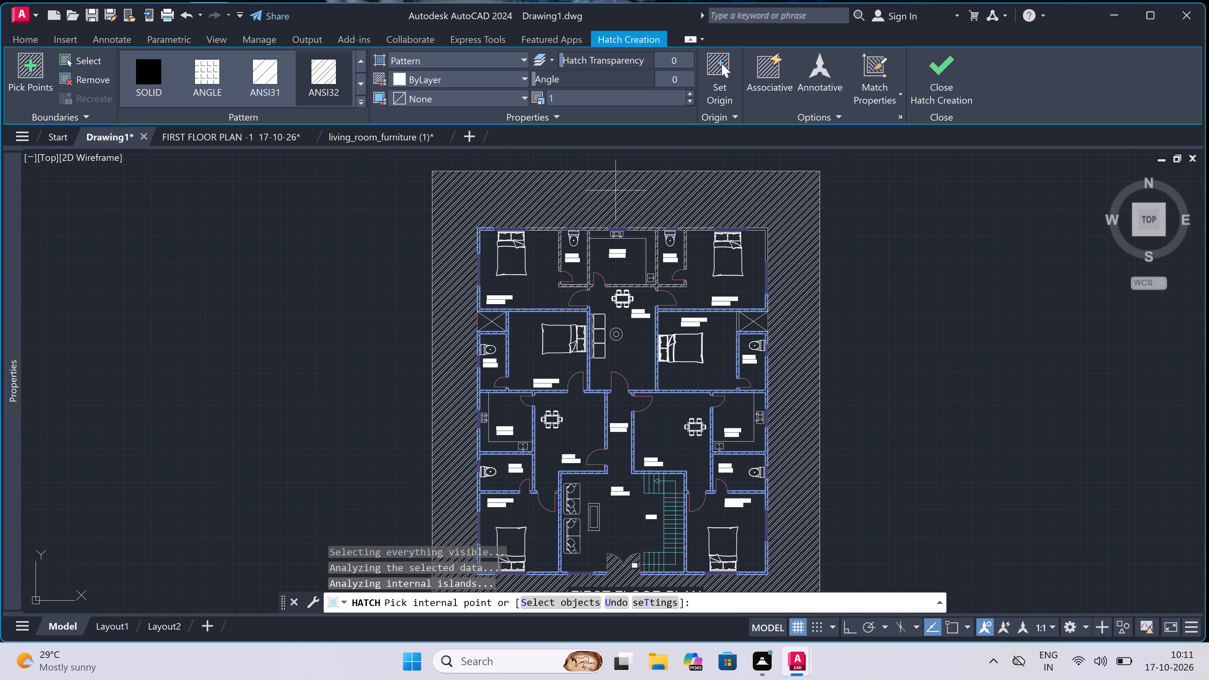
pyautogui.press('Escape')
pyautogui.scroll(-1, 623, 195)
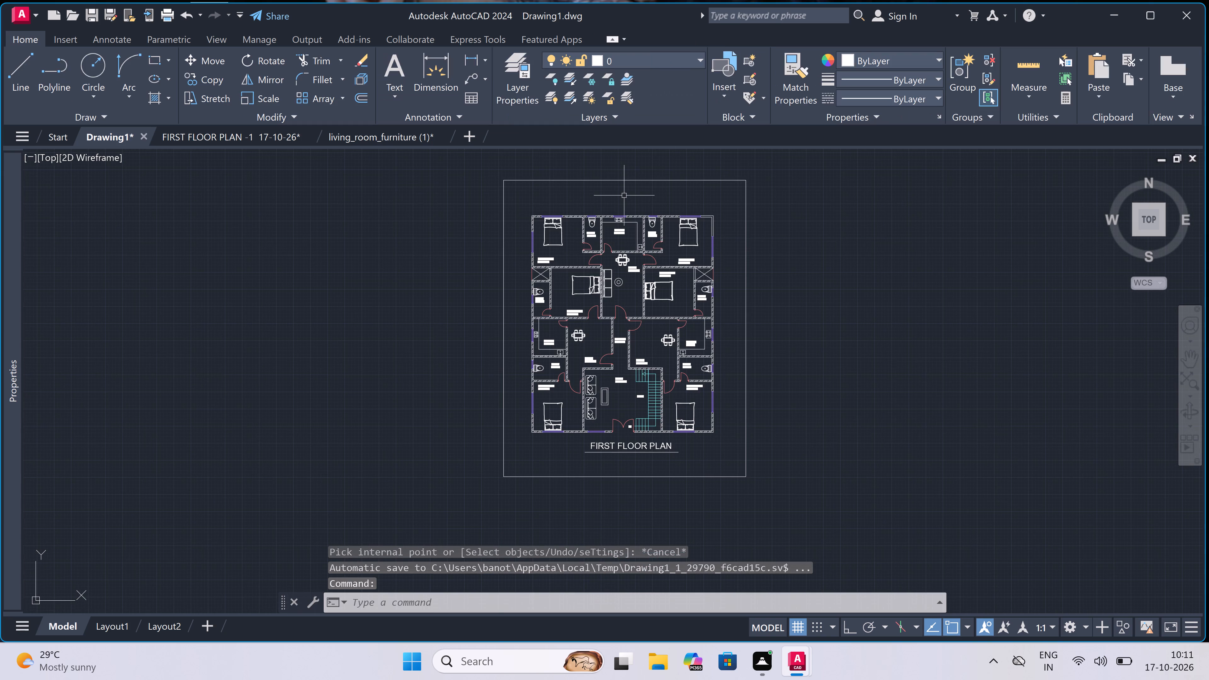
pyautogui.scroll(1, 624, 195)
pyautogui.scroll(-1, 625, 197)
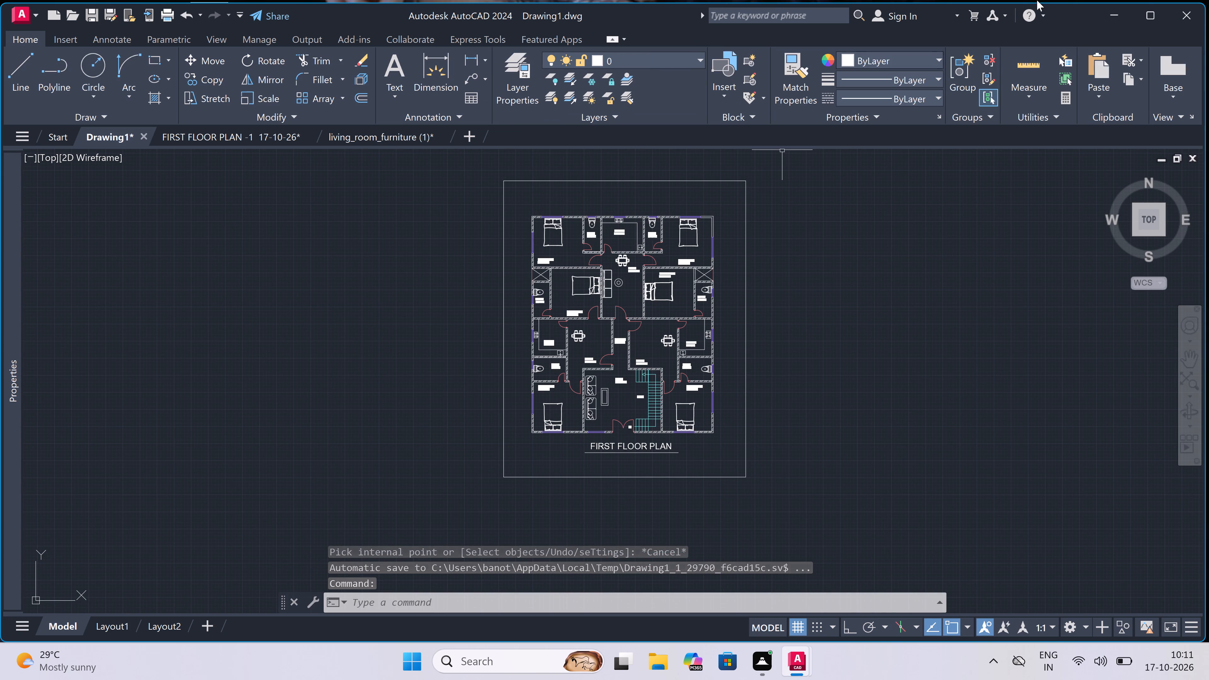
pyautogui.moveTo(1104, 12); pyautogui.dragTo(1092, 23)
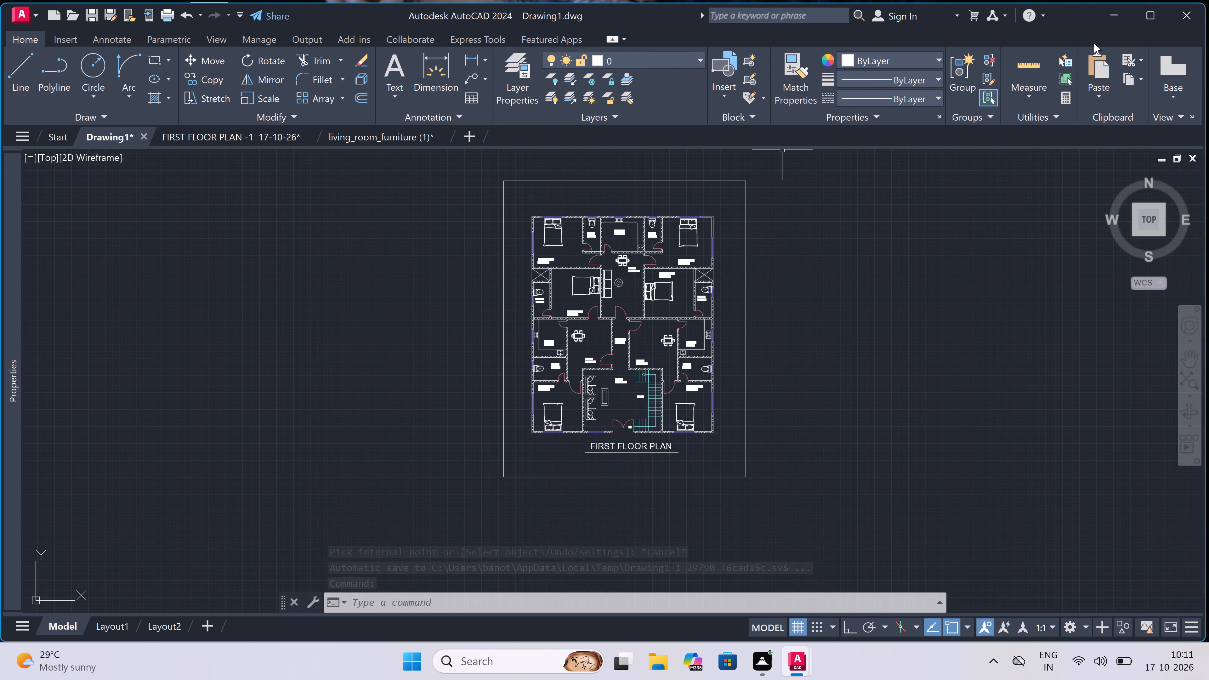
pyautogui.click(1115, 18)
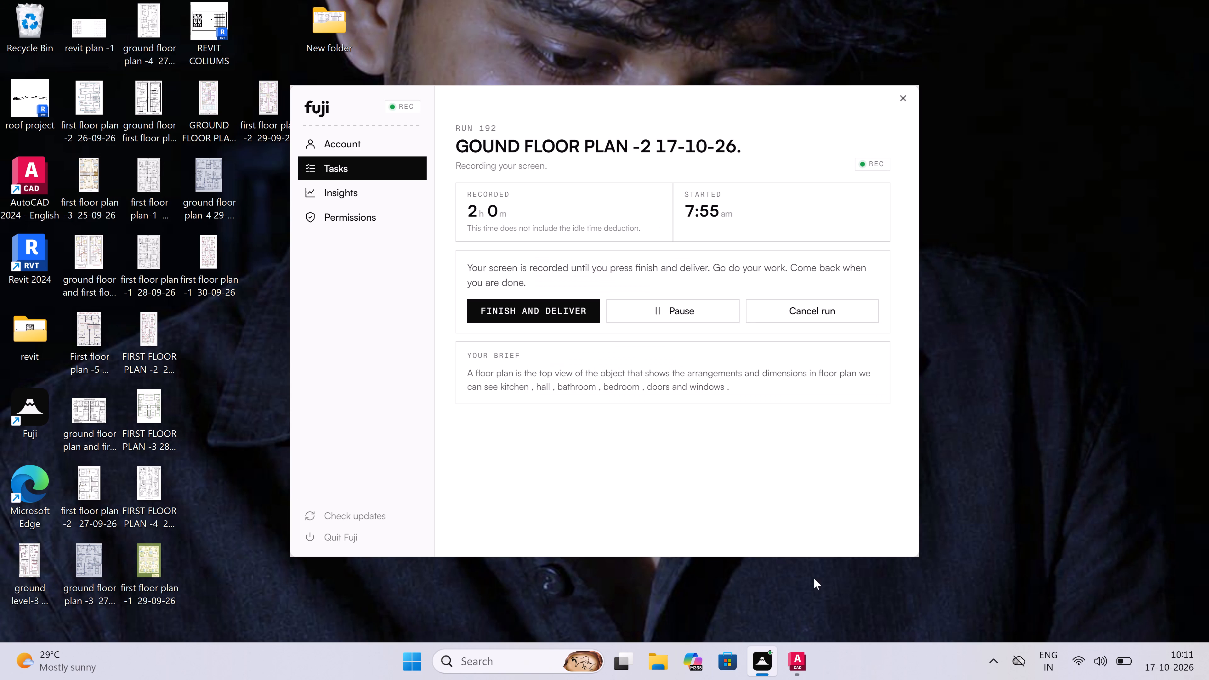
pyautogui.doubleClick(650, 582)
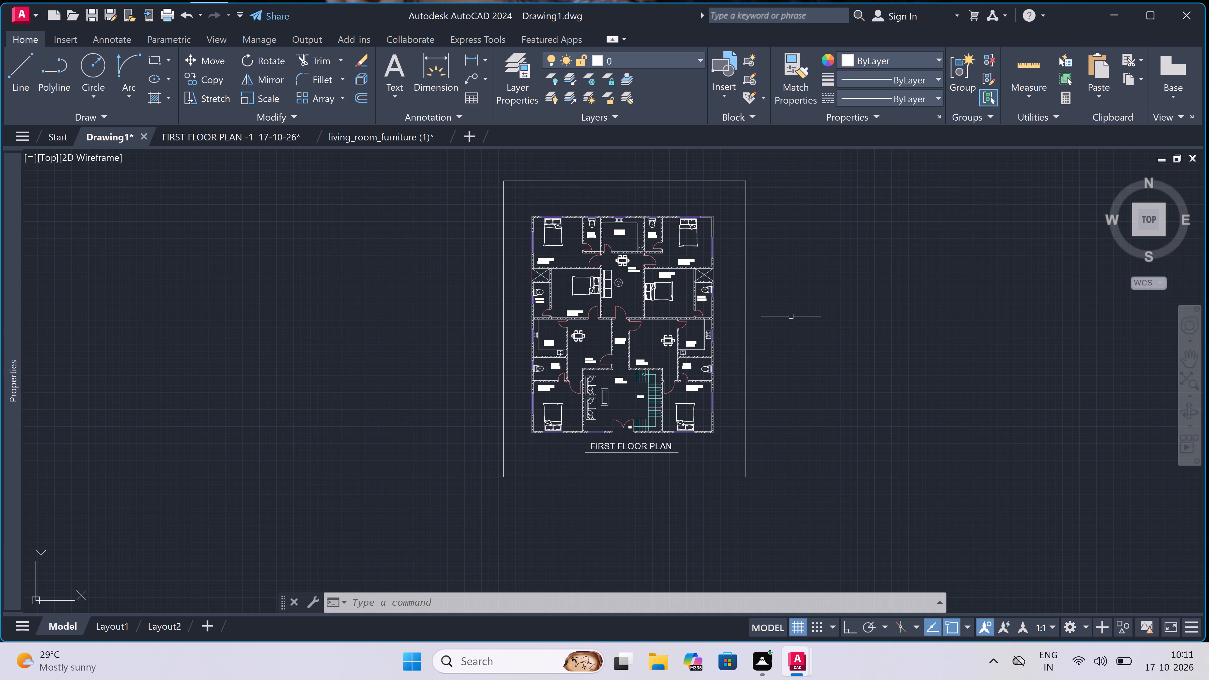
# Start a single-sheet plot with the DWG To PDF.pc3 plotter and ISO A4 (297.00 x 210.00 MM) paper.
pyautogui.hotkey('ctrl', 'p')
pyautogui.press('Escape')
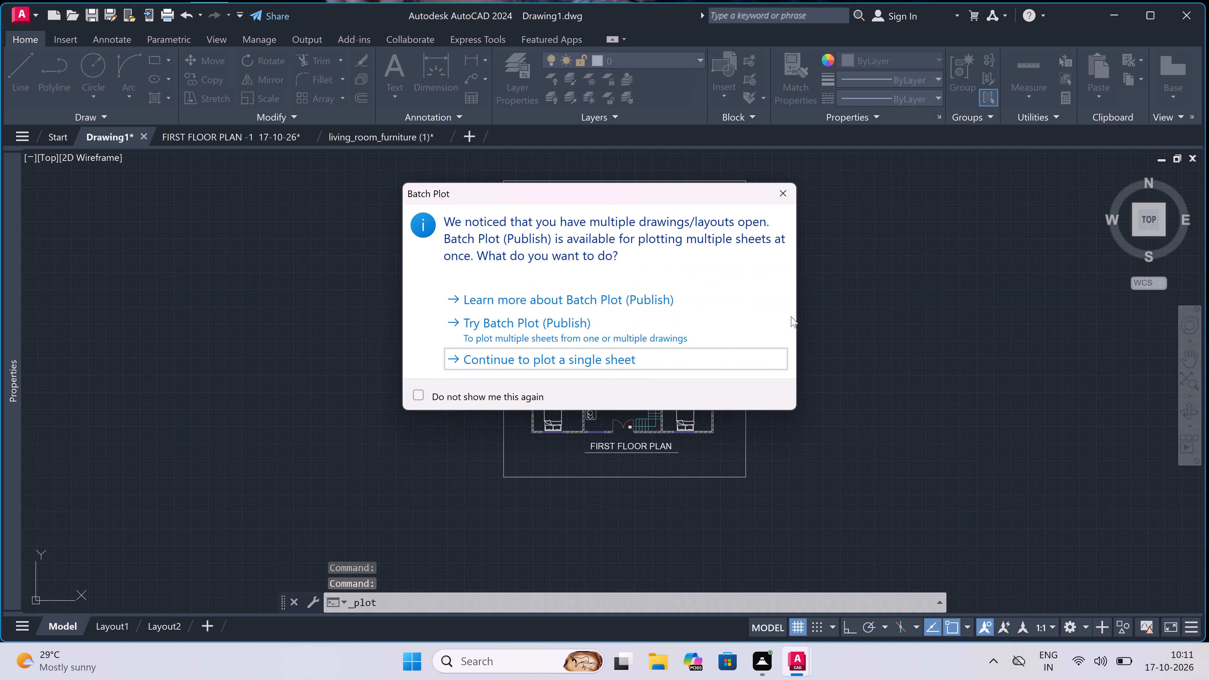
pyautogui.click(549, 211)
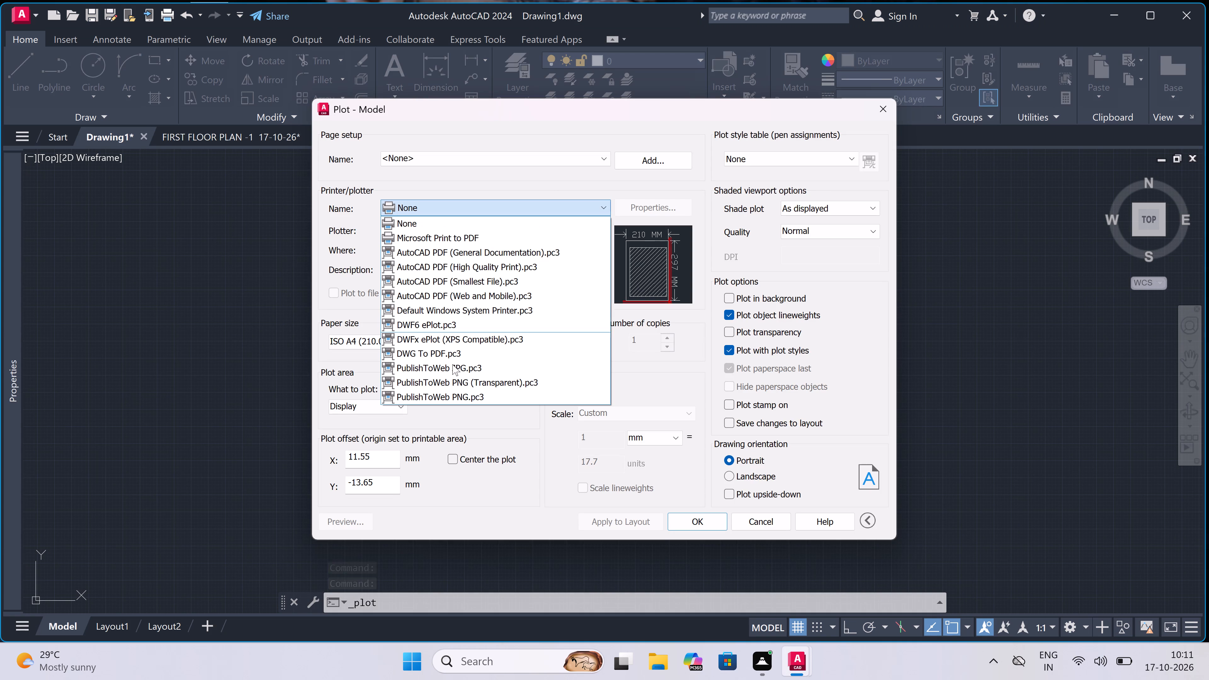
pyautogui.click(440, 354)
pyautogui.click(441, 346)
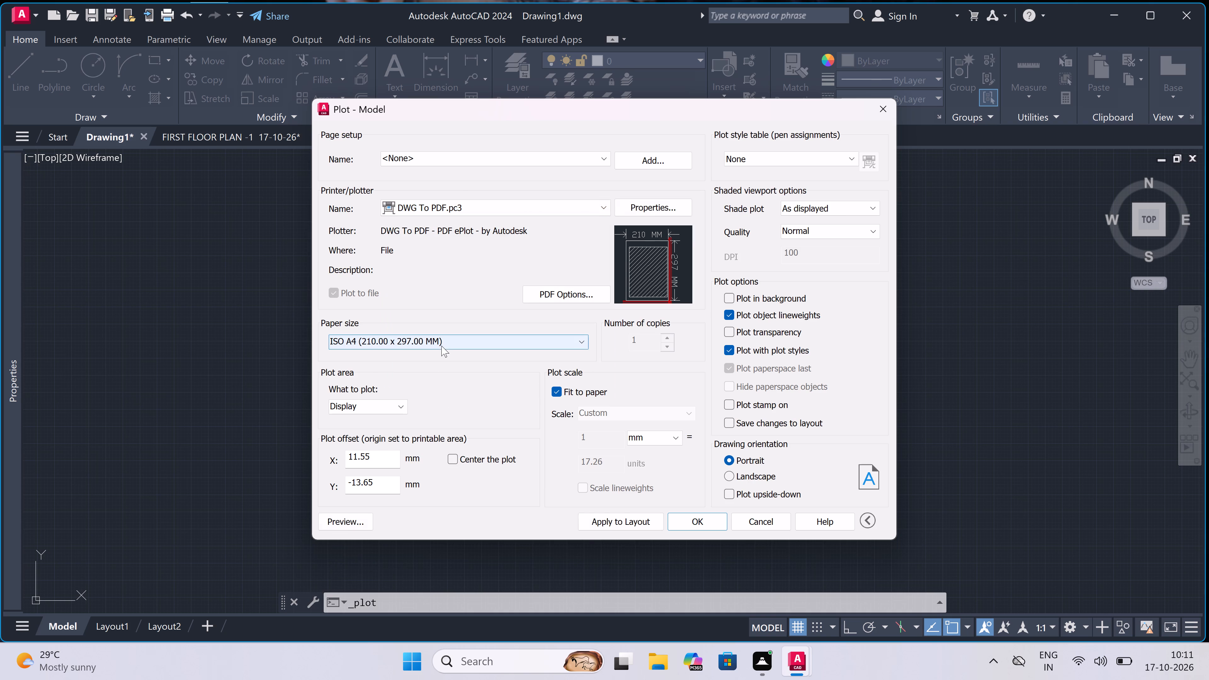
pyautogui.click(433, 366)
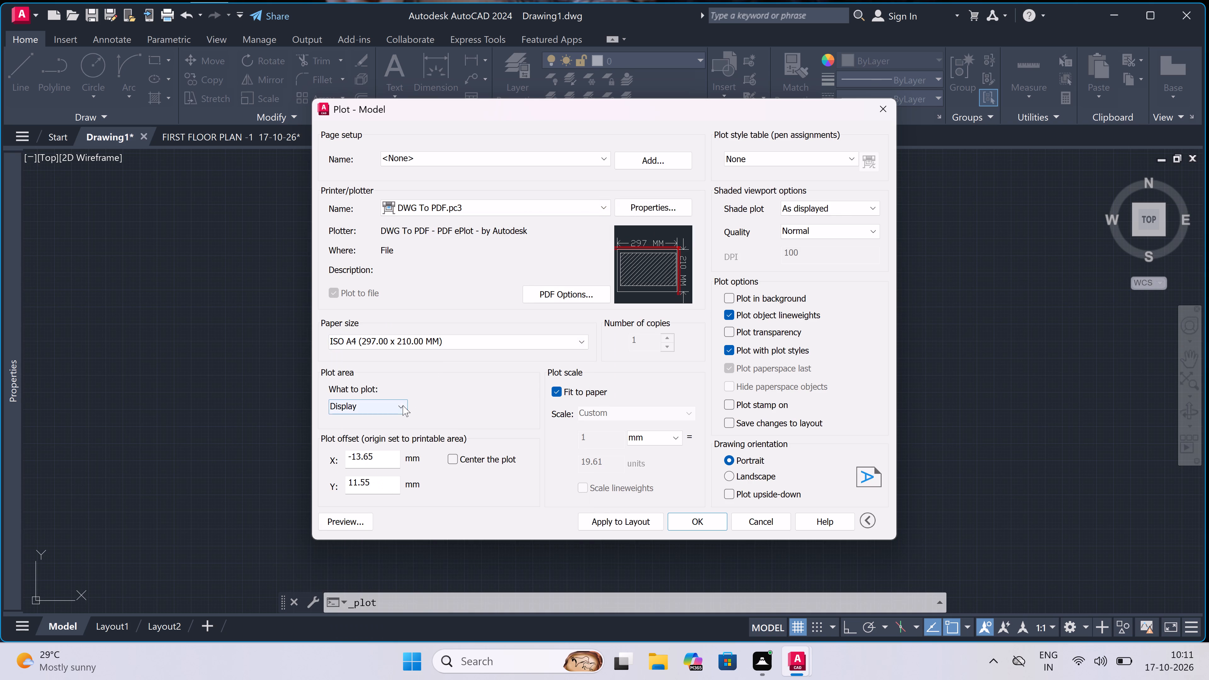
# Set the plot area to a window around the plan's outer border rectangle and center the plot.
pyautogui.click(403, 406)
pyautogui.click(389, 449)
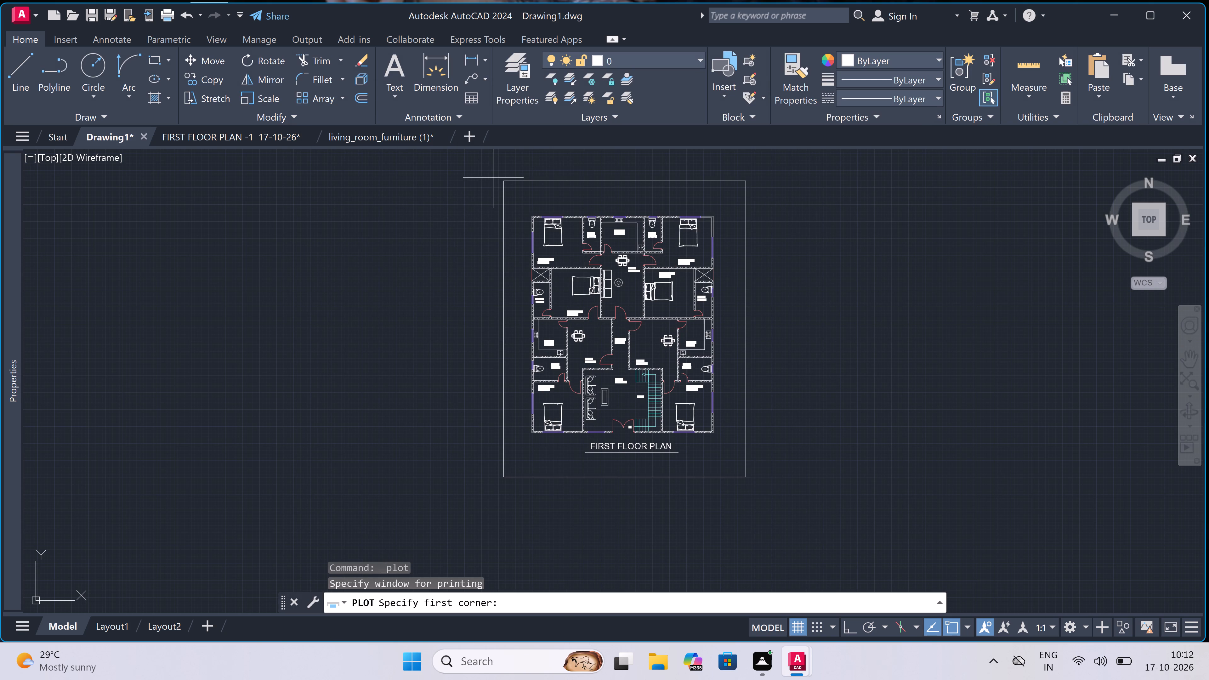
pyautogui.click(499, 180)
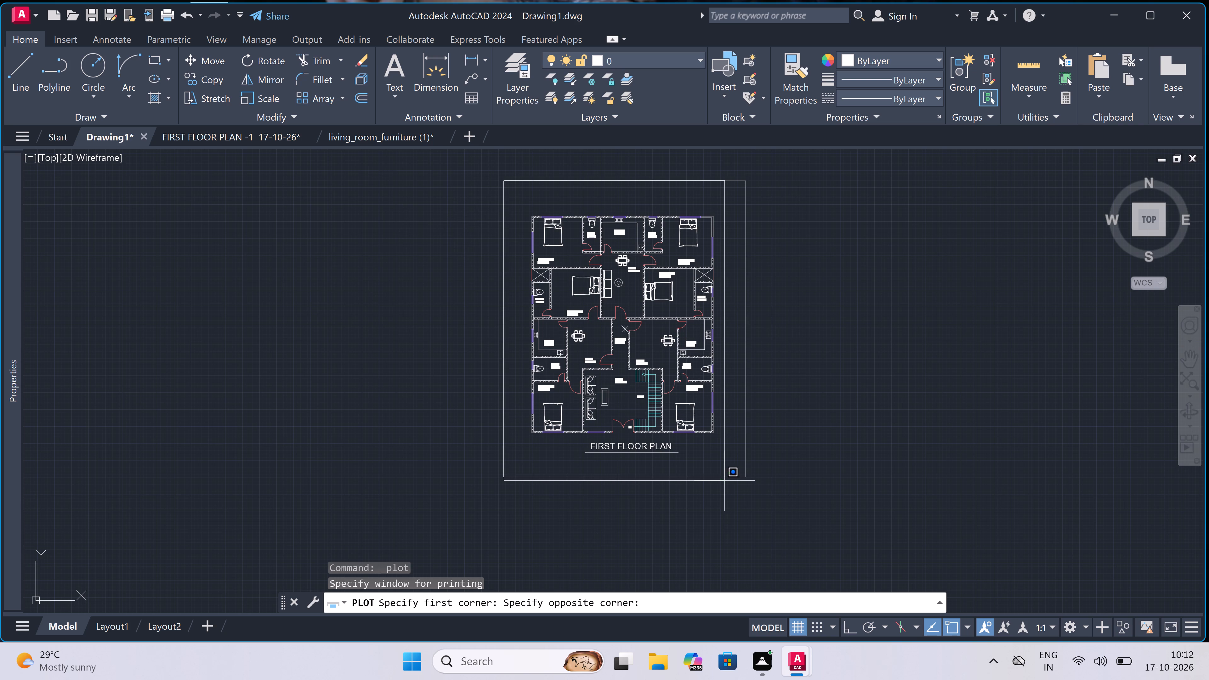
pyautogui.doubleClick(746, 476)
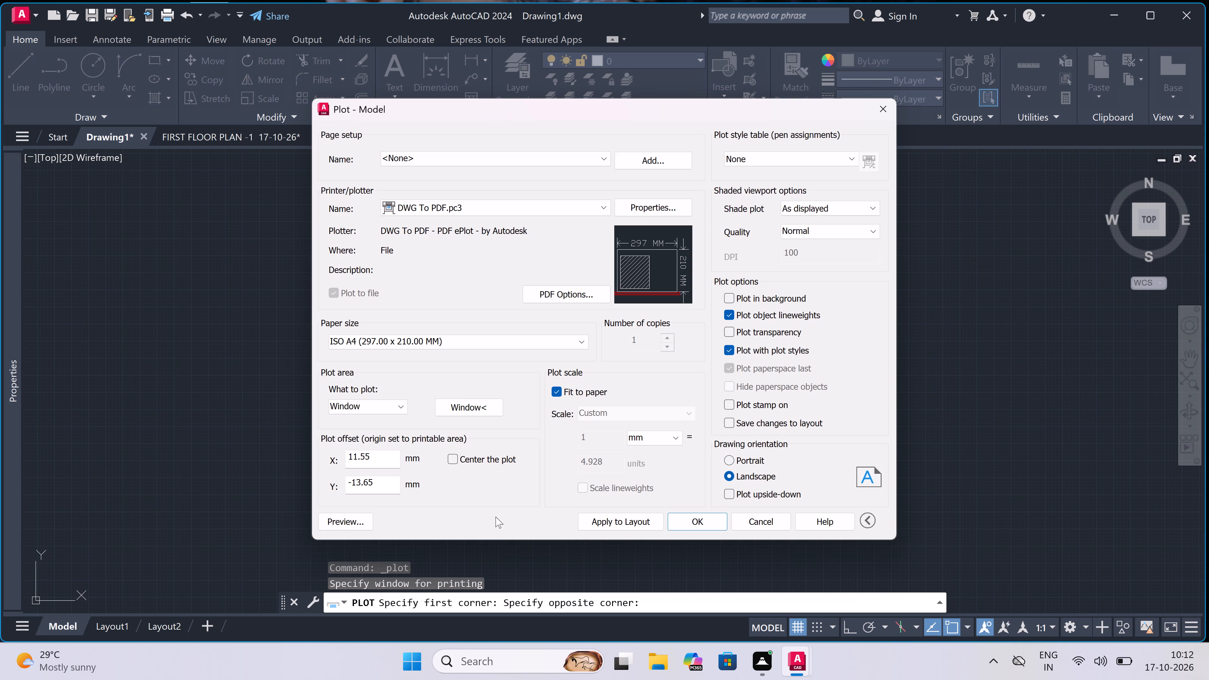
pyautogui.click(453, 458)
# Assign the acad.ctb plot style table to all layouts and apply the plot settings to the layout.
pyautogui.click(751, 156)
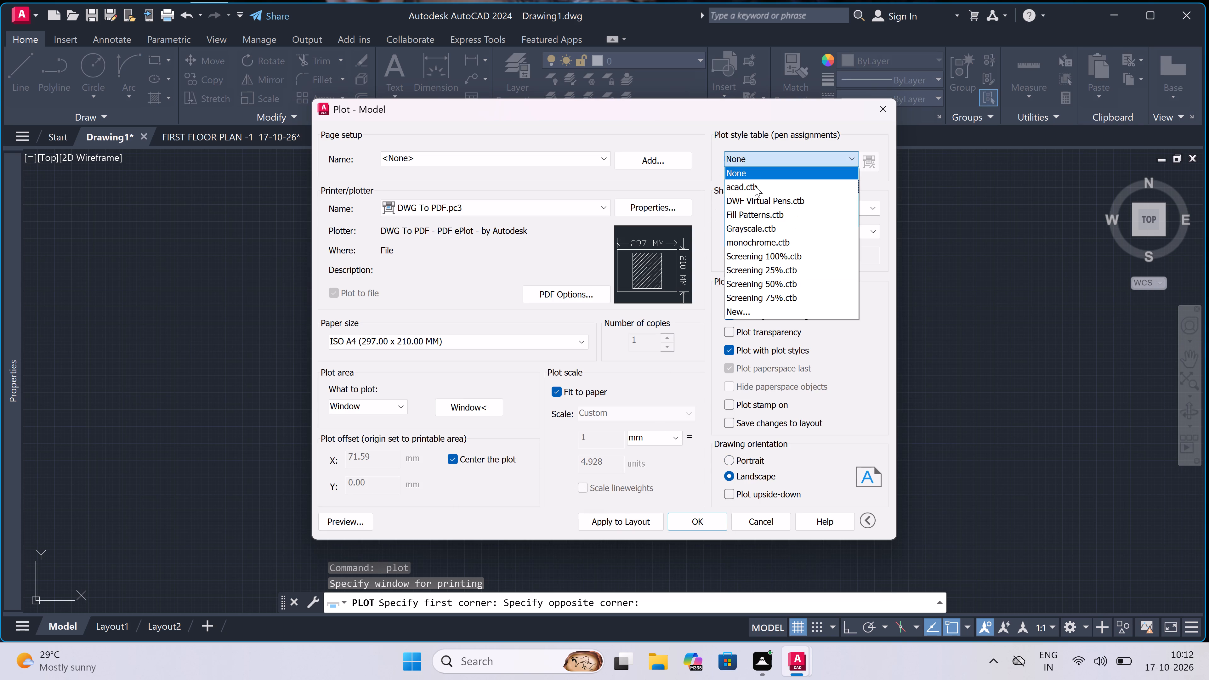
pyautogui.click(761, 182)
pyautogui.click(604, 364)
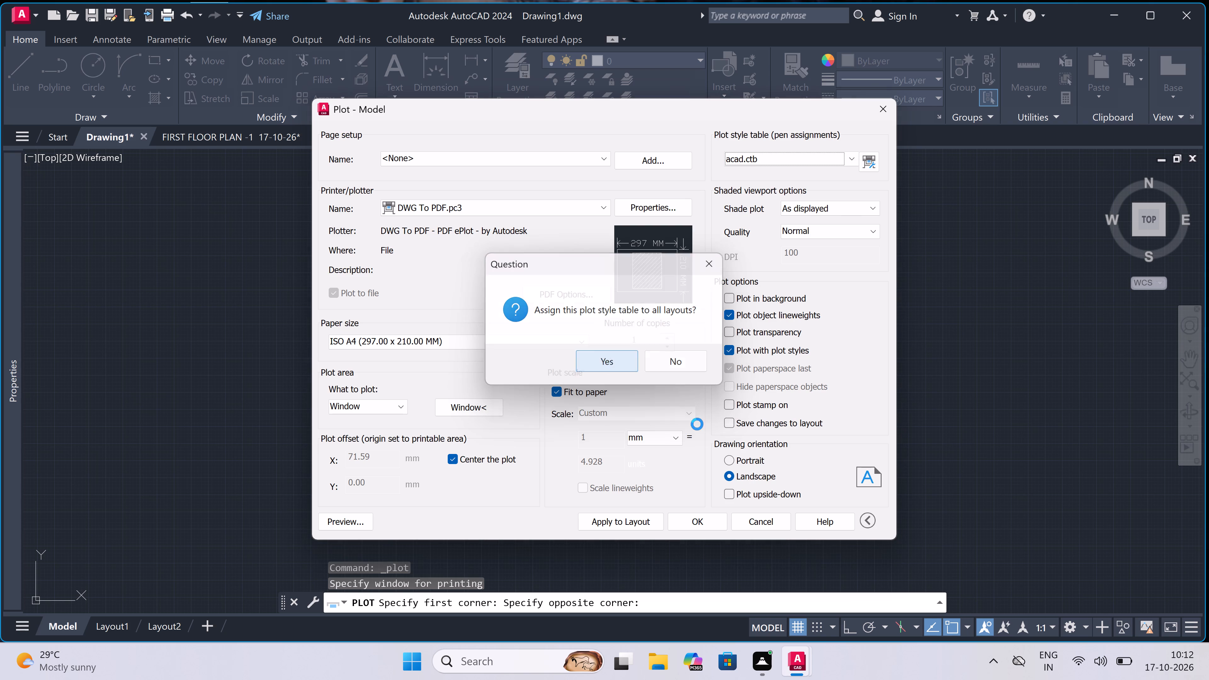
pyautogui.click(625, 519)
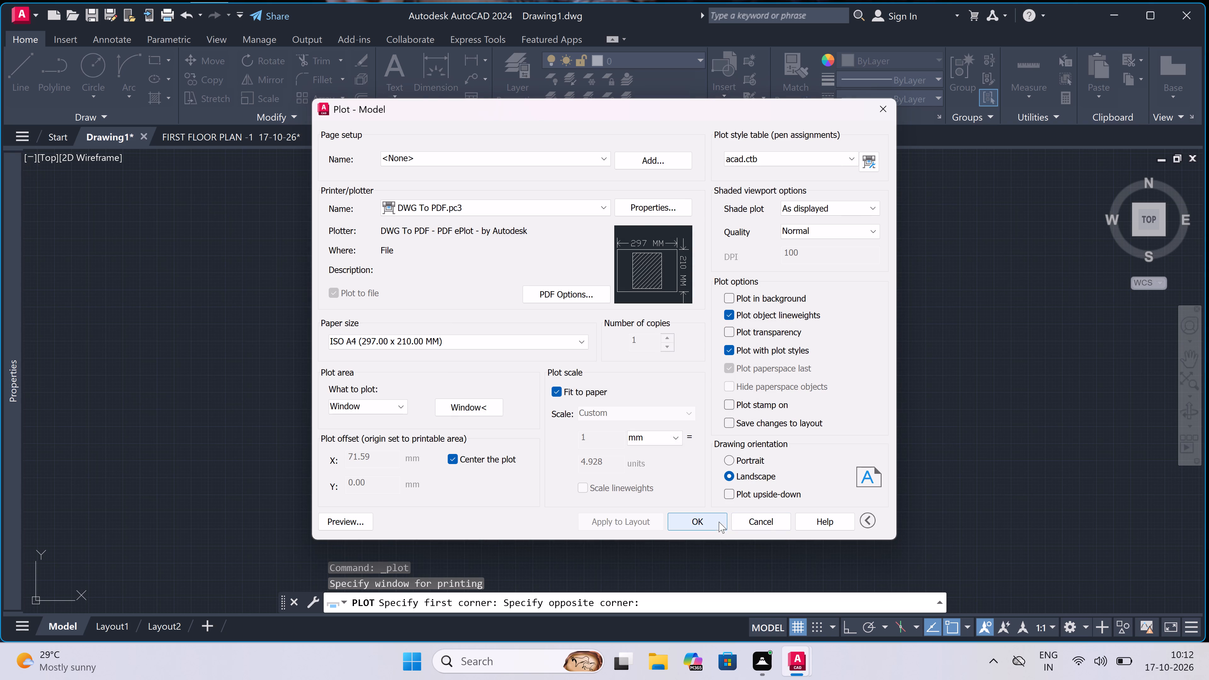
# Plot the sheet to a PDF named "GROUND FLOOR PLAN -2 17-10-26" in Documents, and close the PDF once it opens.
pyautogui.click(719, 522)
pyautogui.press('BackSpace')
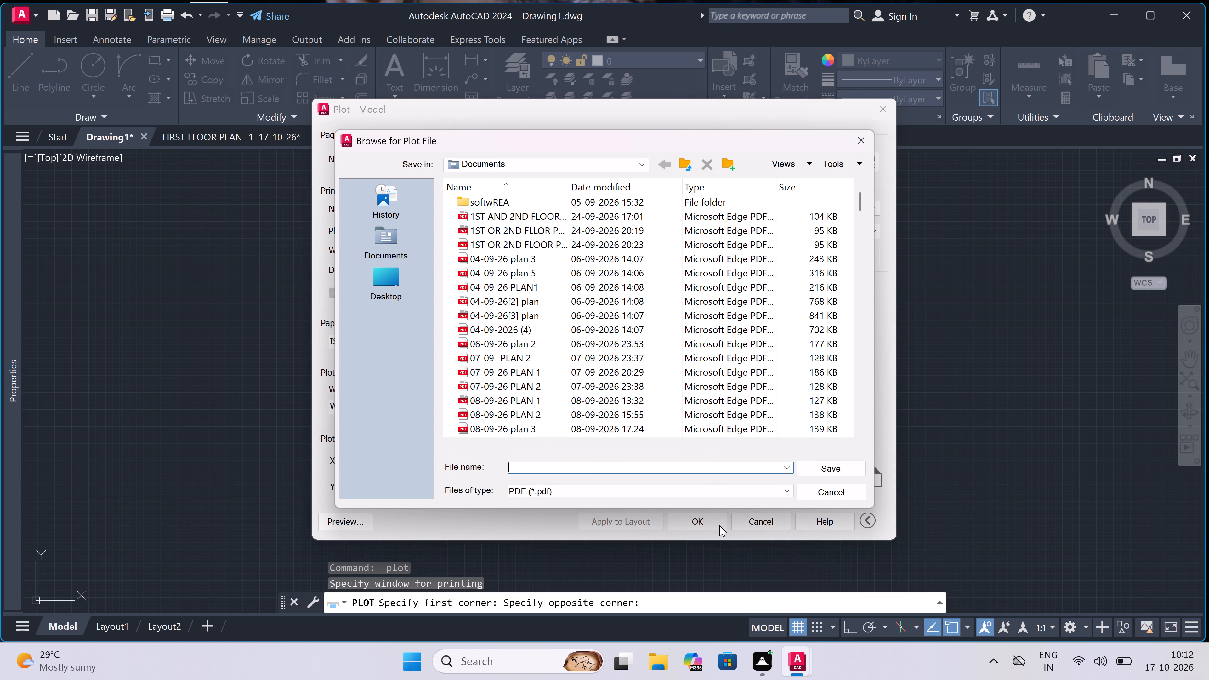
pyautogui.moveTo(719, 526); pyautogui.dragTo(733, 533)
pyautogui.click(733, 533)
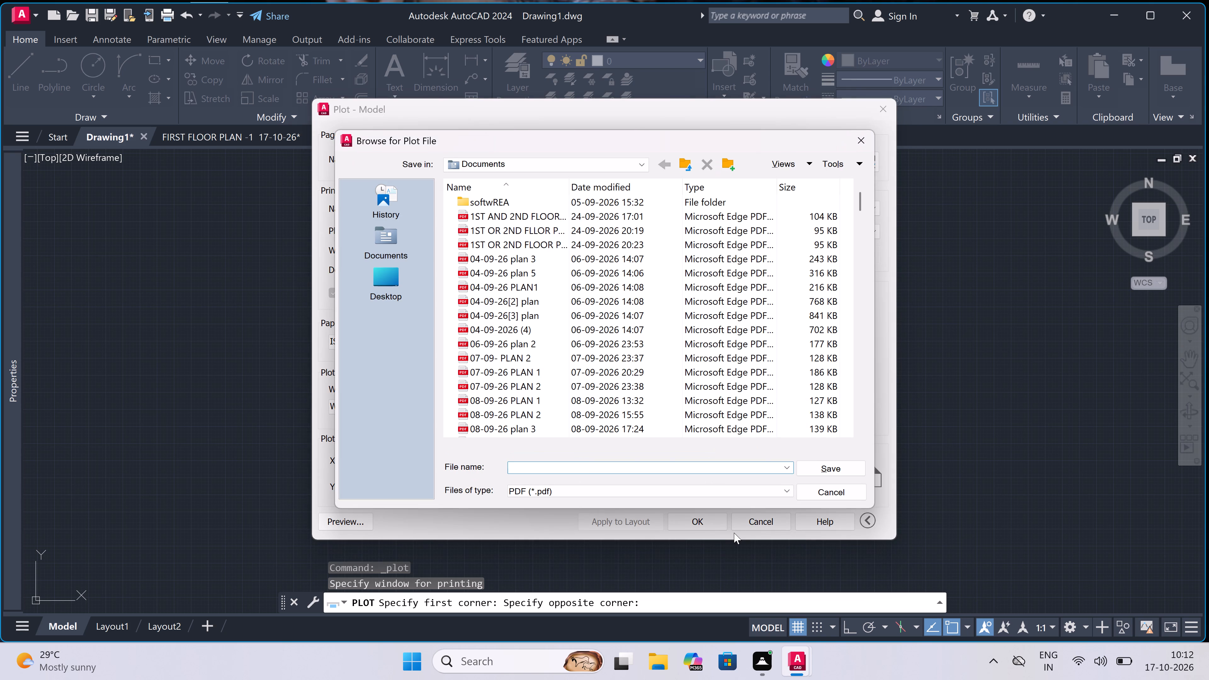
pyautogui.click(734, 533)
pyautogui.moveTo(734, 533); pyautogui.dragTo(924, 632)
pyautogui.write('GROUND FLOOR PLAN -4')
pyautogui.press('BackSpace')
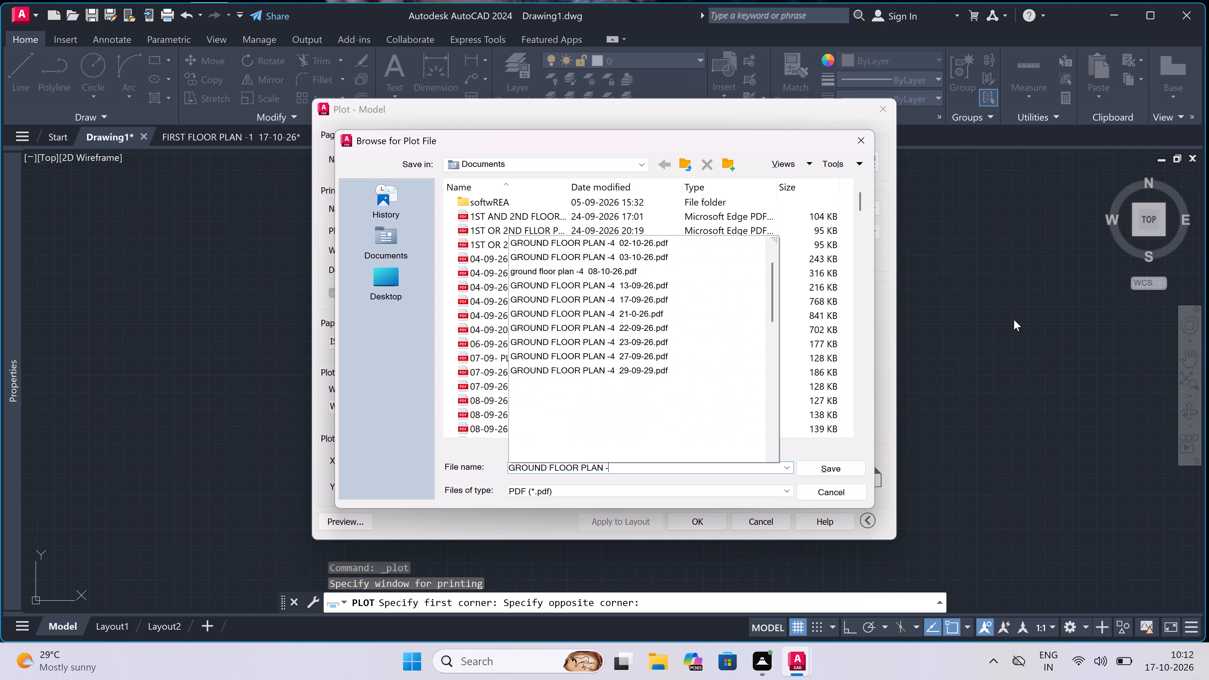
pyautogui.press('2')
pyautogui.press('space')
pyautogui.press('space')
pyautogui.press('space')
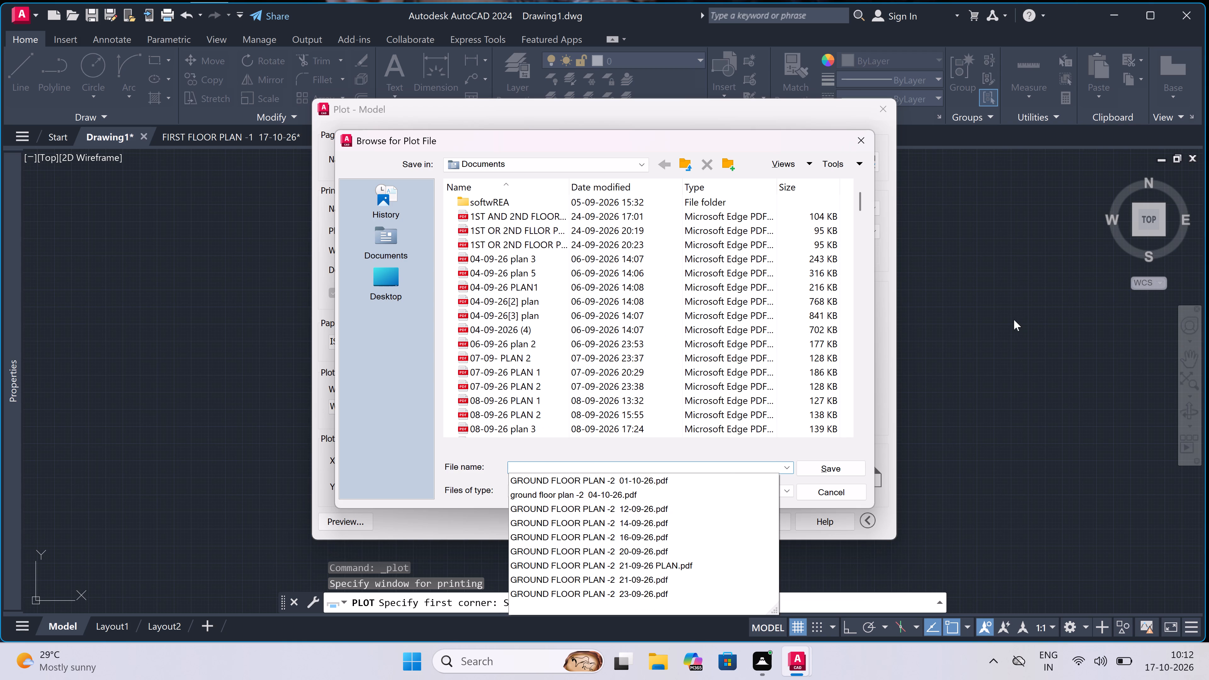
pyautogui.write('16')
pyautogui.press('BackSpace')
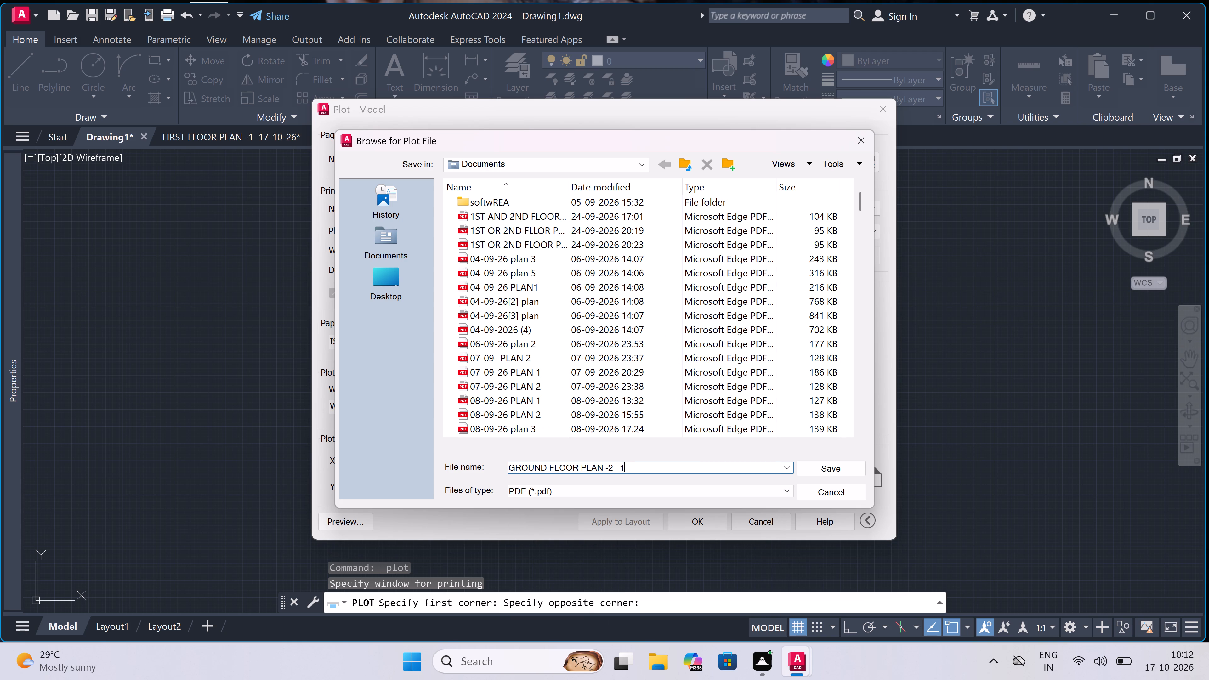
pyautogui.write('7-10-26')
pyautogui.click(824, 468)
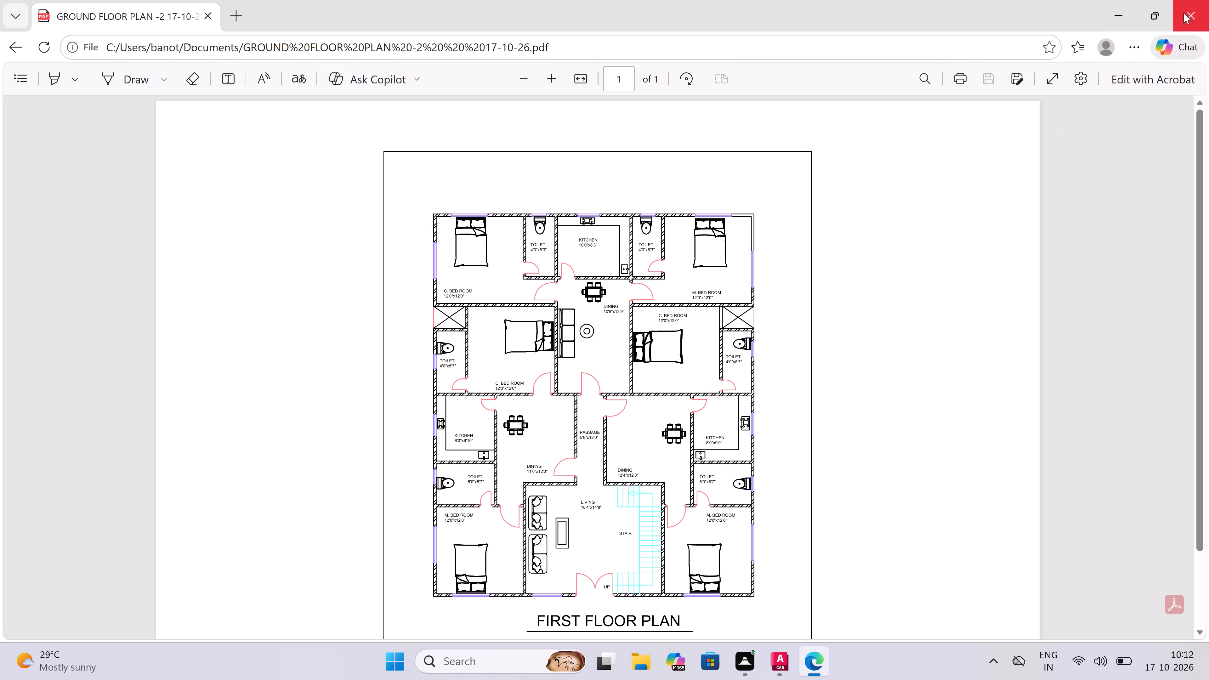
pyautogui.click(1187, 9)
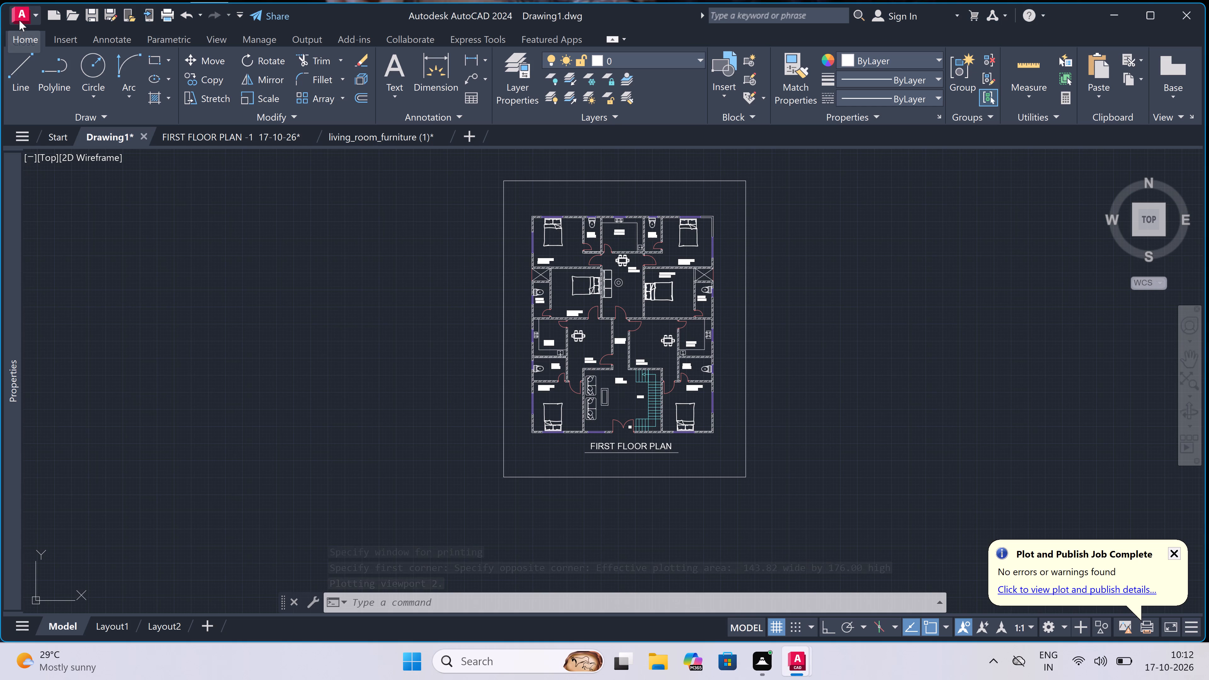
# Save the drawing as "GROUND FLOOR PLAN -2 17-10-26" in Downloads, in AutoCAD 2018 Drawing format.
pyautogui.click(21, 16)
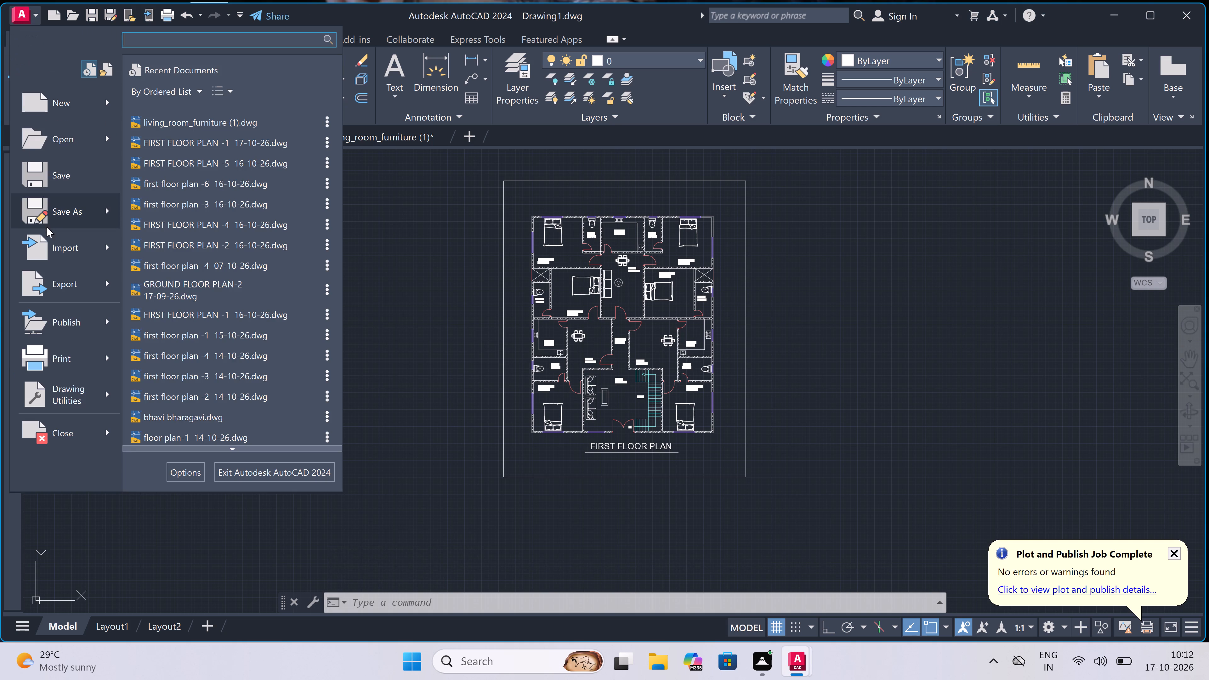
pyautogui.tripleClick(81, 206)
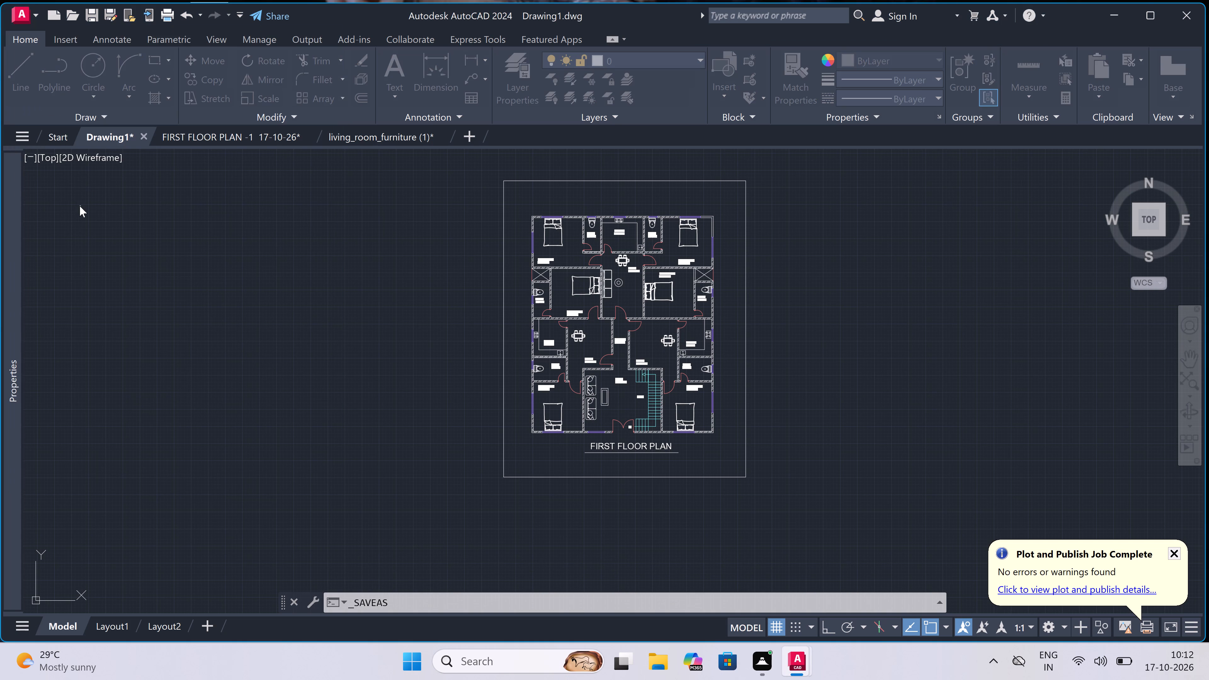
pyautogui.press('BackSpace')
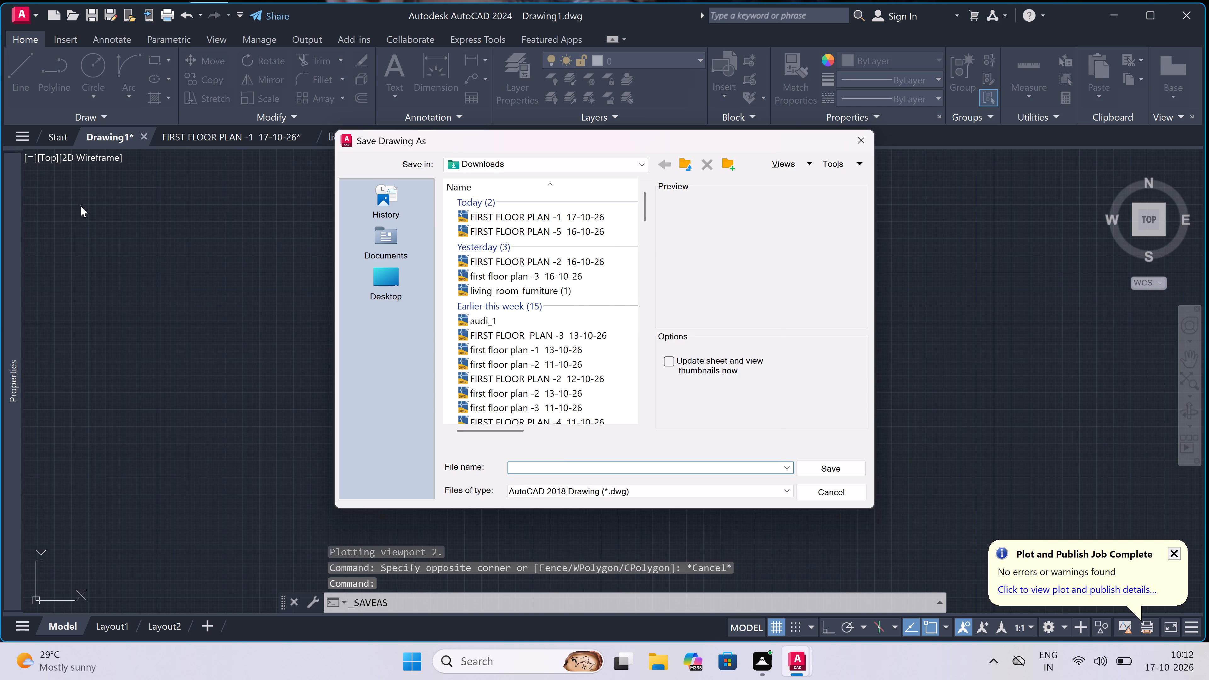
pyautogui.write('GR')
pyautogui.press('o')
pyautogui.write('UN')
pyautogui.write('D F')
pyautogui.write('LOOR PL')
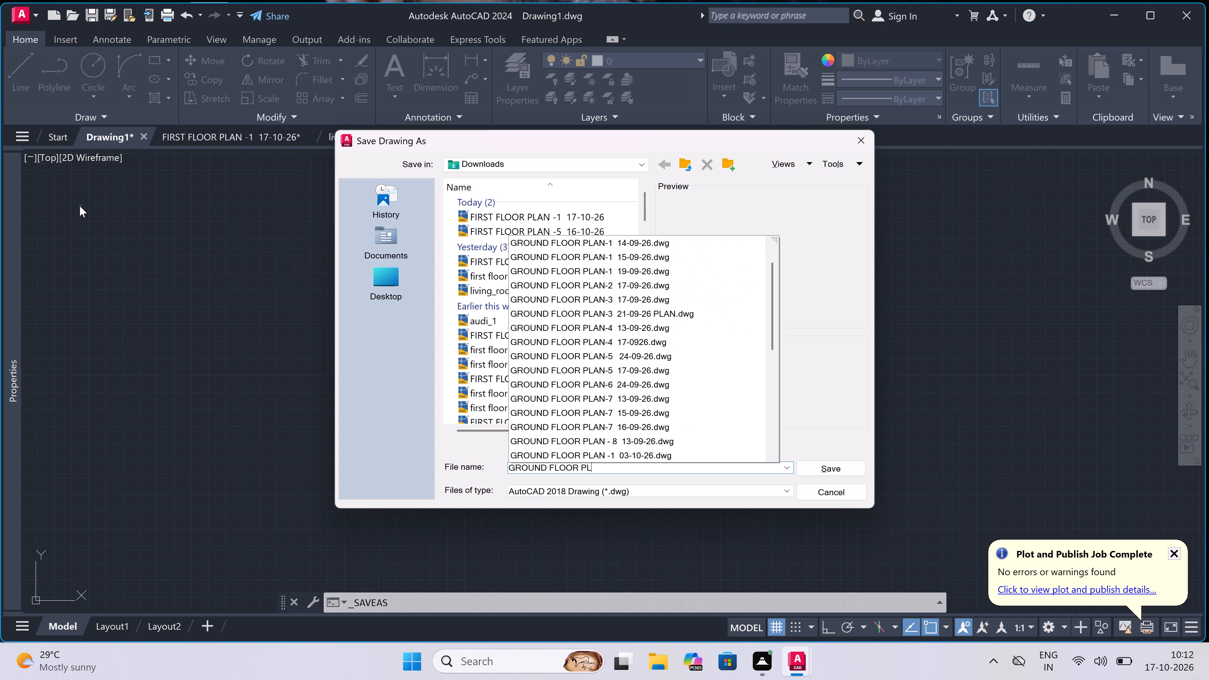
pyautogui.write('AN')
pyautogui.press('space')
pyautogui.press('-')
pyautogui.press('2')
pyautogui.press('space')
pyautogui.press('space')
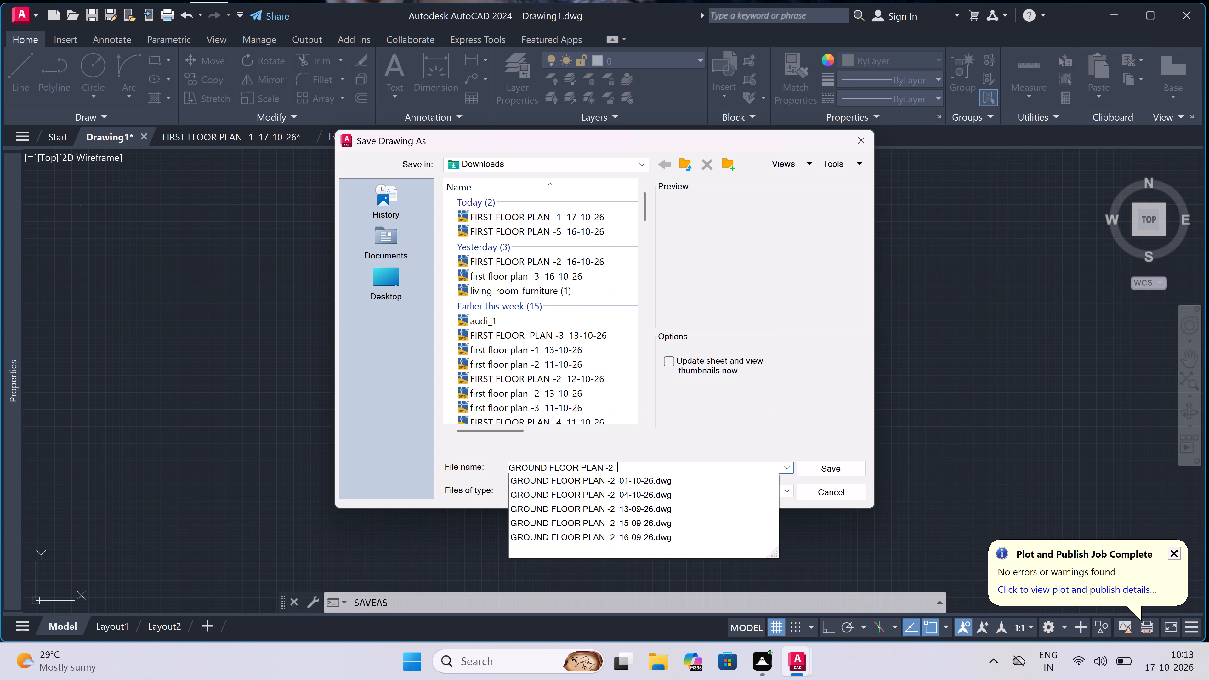
pyautogui.write('17')
pyautogui.press('=')
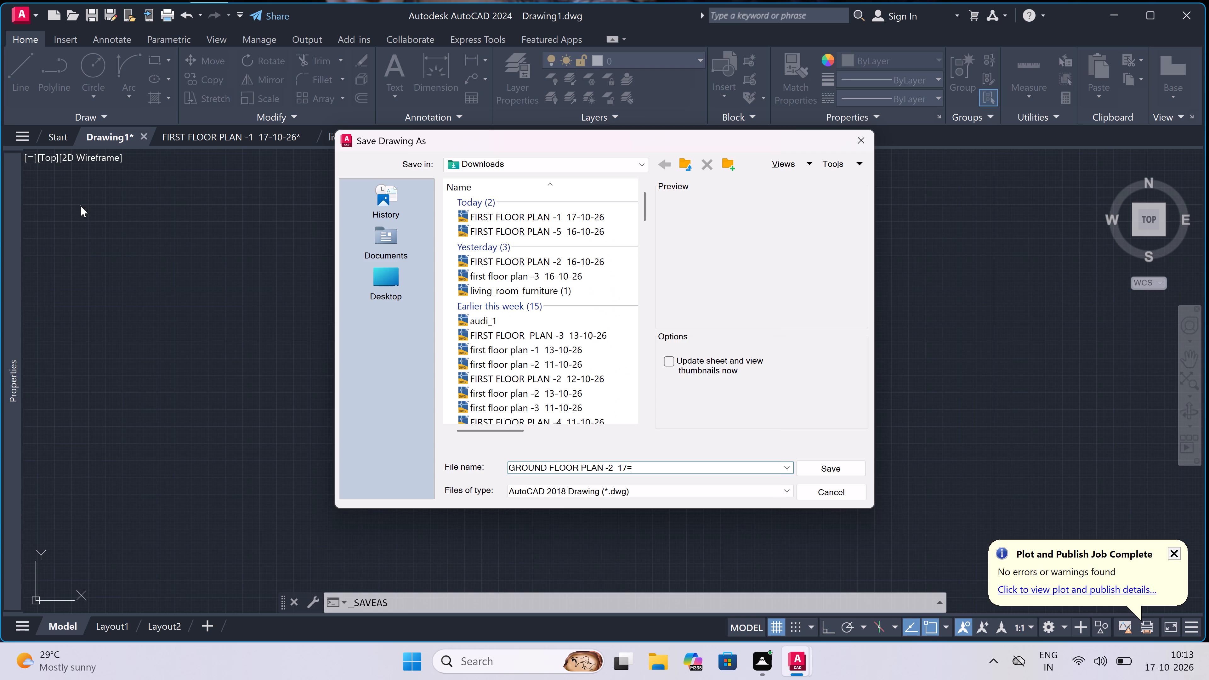
pyautogui.press('BackSpace')
pyautogui.press('-')
pyautogui.write('10-26')
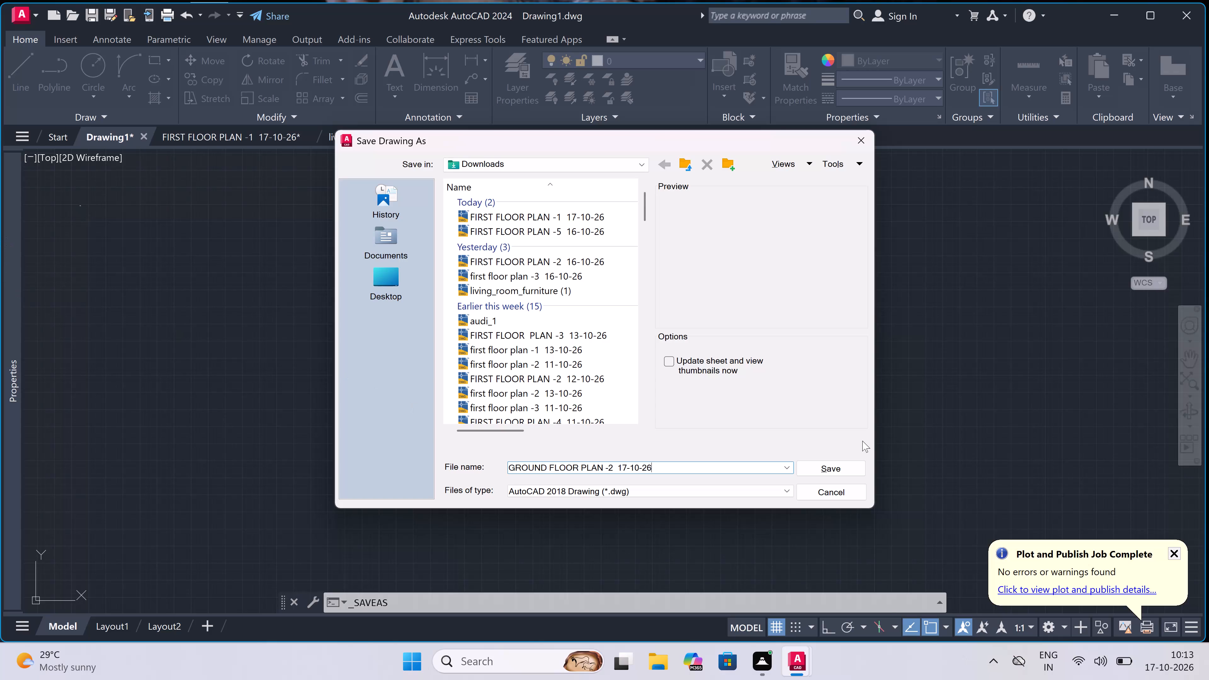
pyautogui.click(812, 469)
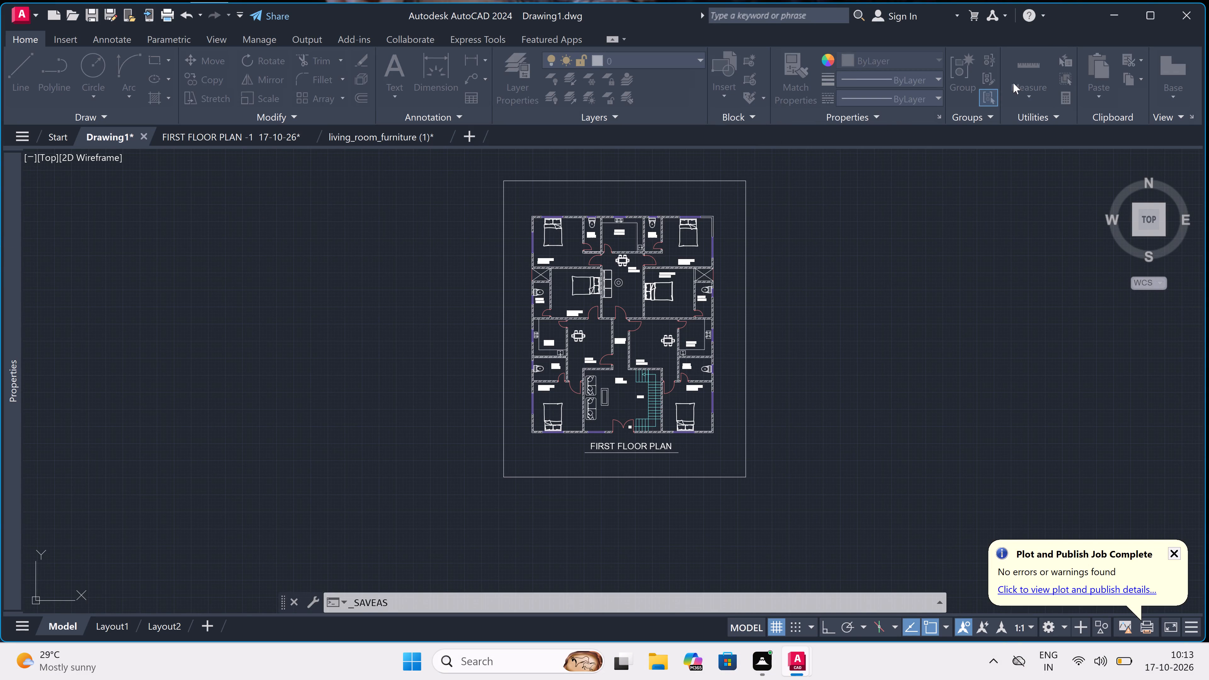
# Quit the program, saving the changes to the open FIRST FLOOR PLAN -1 17-10-26 drawing.
pyautogui.click(1190, 17)
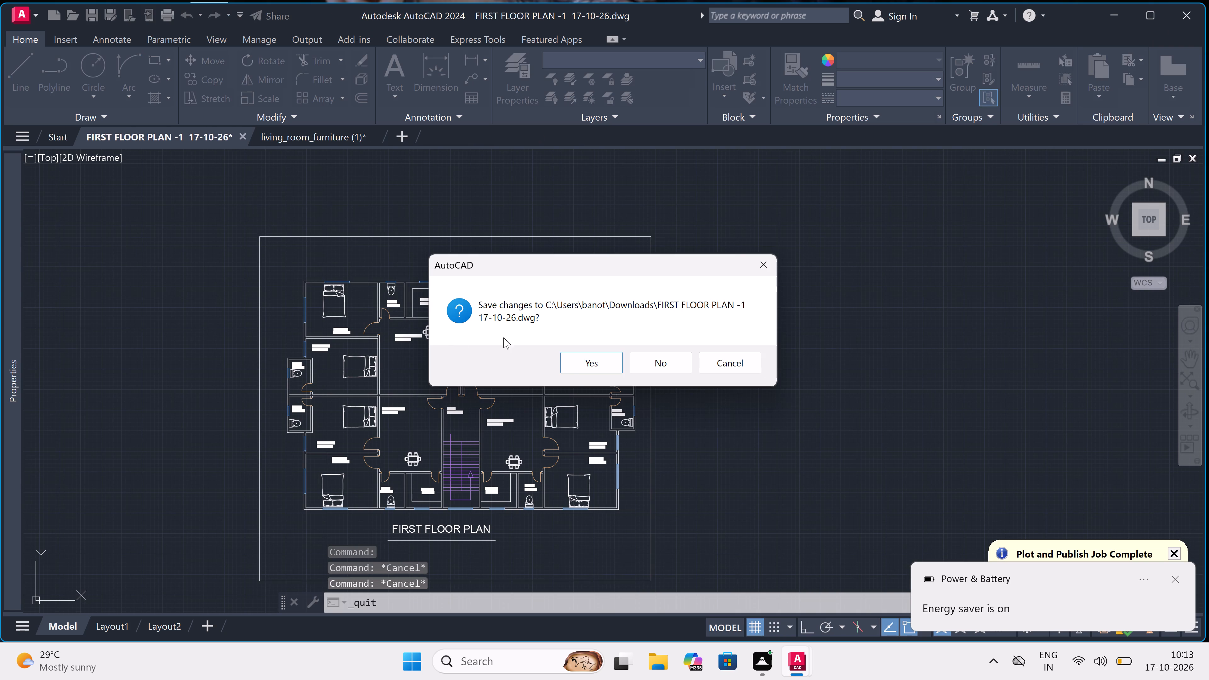
pyautogui.click(574, 374)
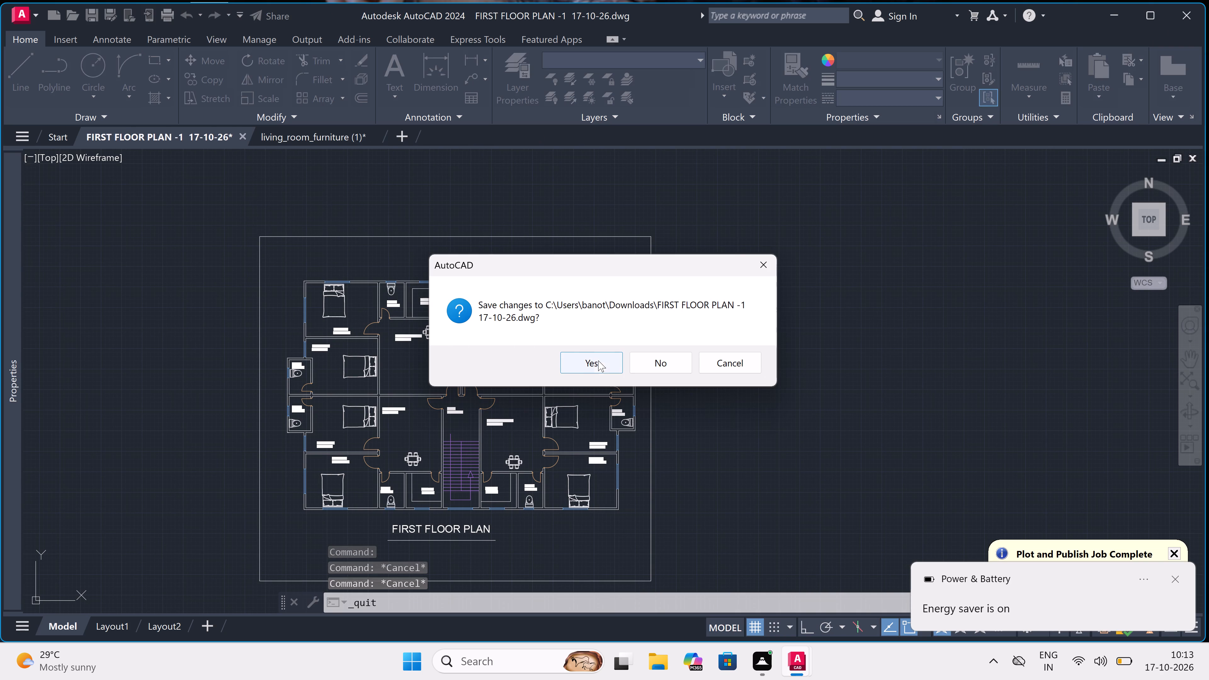
pyautogui.click(597, 364)
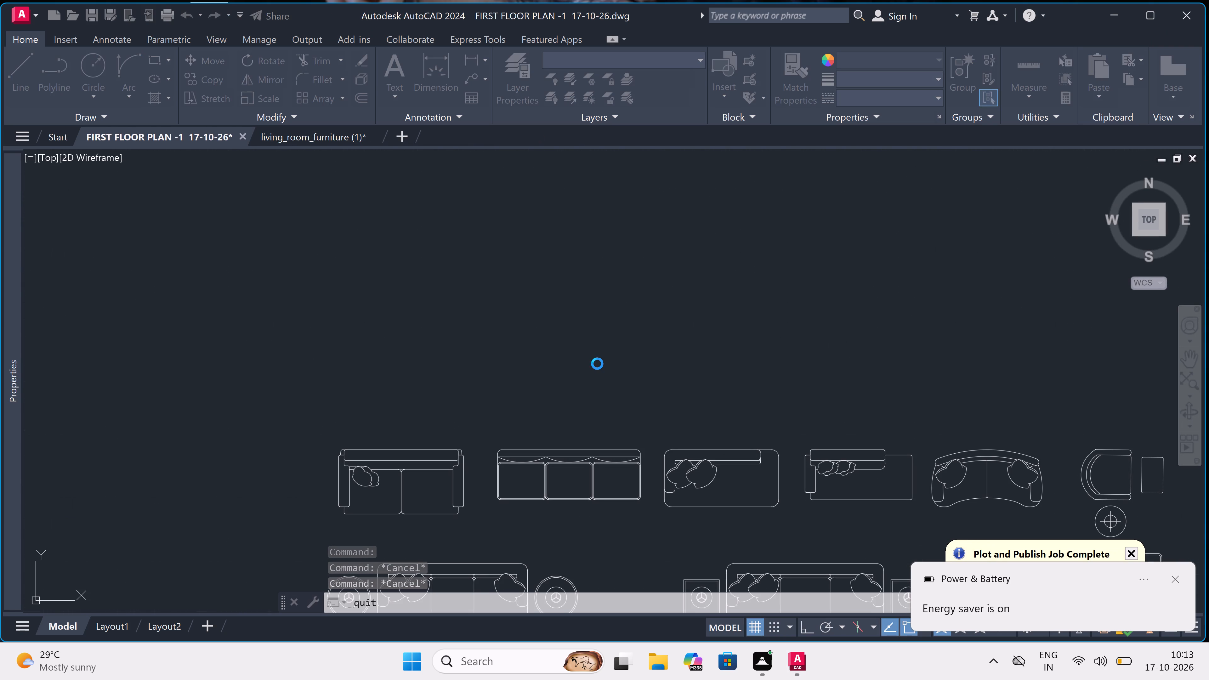
pyautogui.click(597, 363)
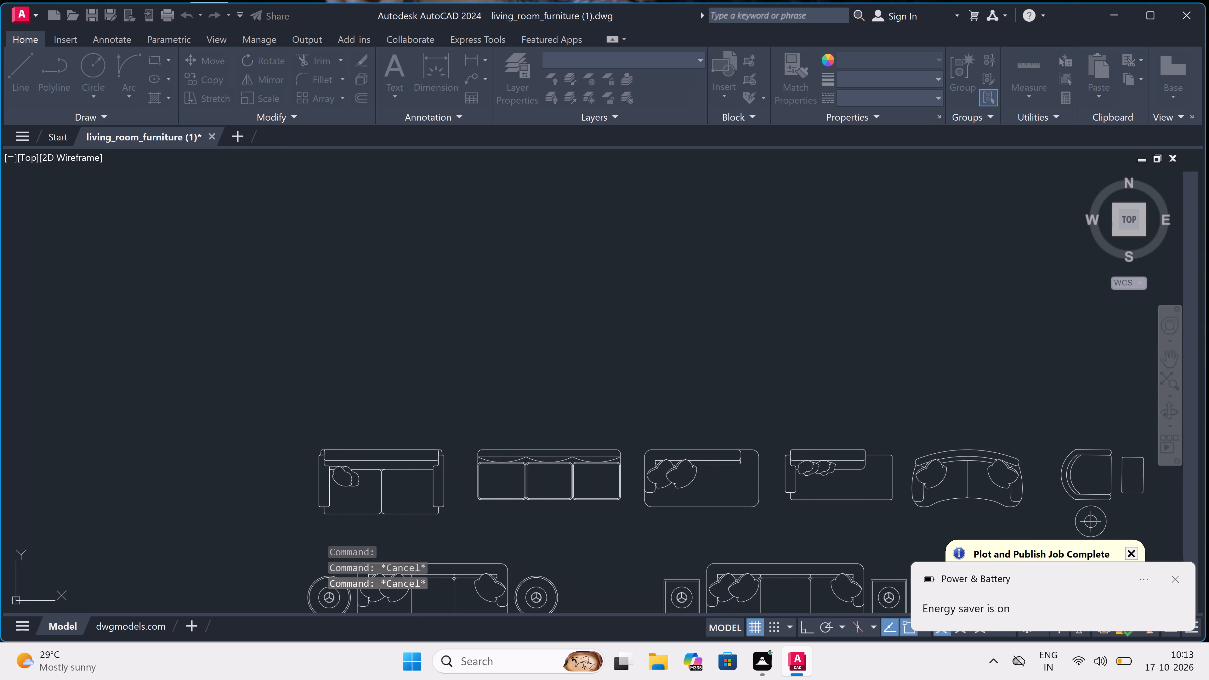